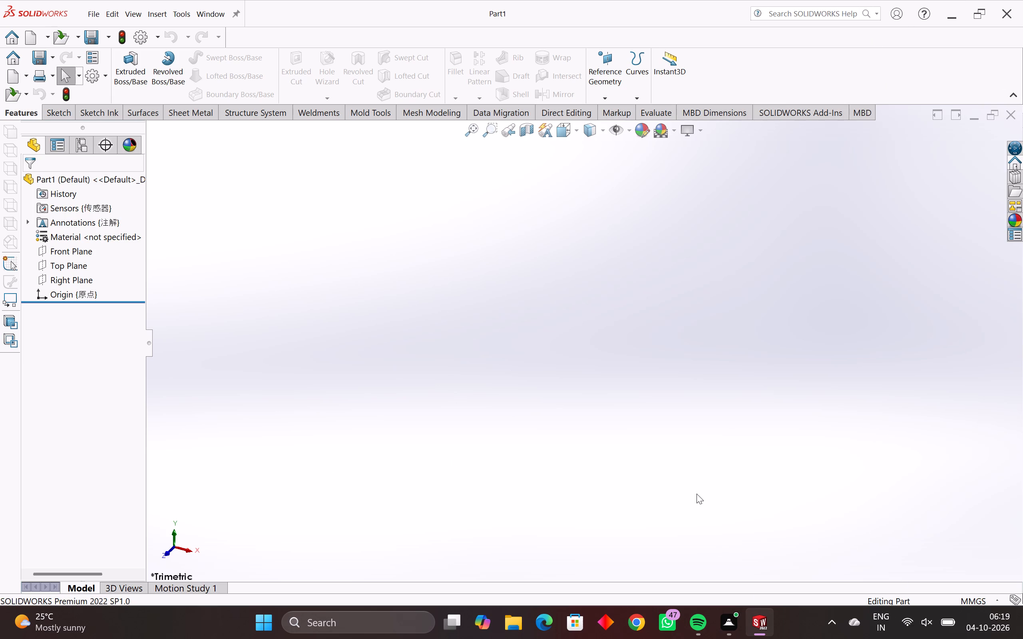
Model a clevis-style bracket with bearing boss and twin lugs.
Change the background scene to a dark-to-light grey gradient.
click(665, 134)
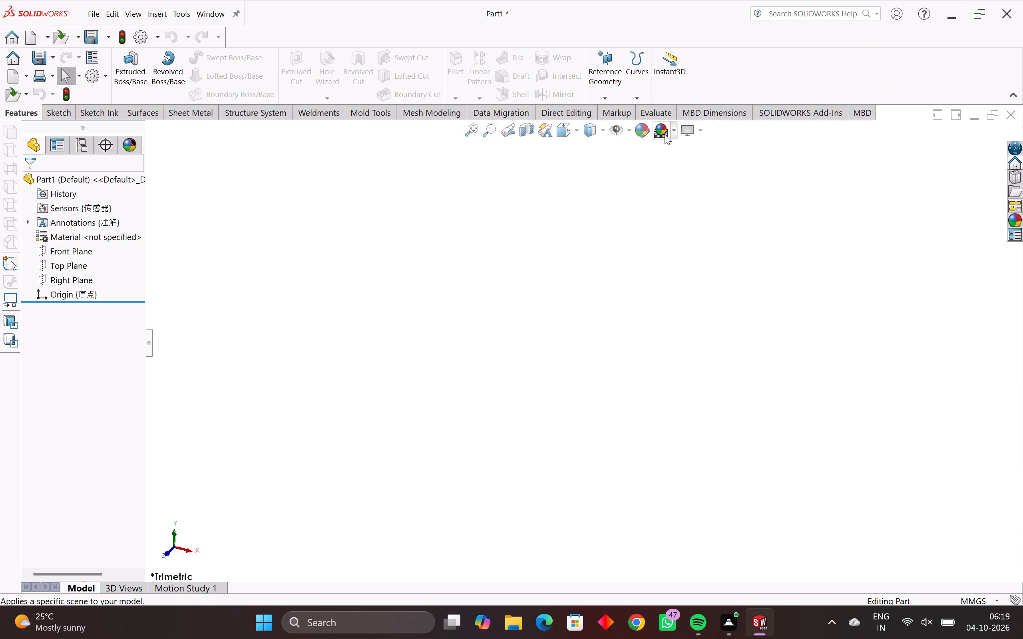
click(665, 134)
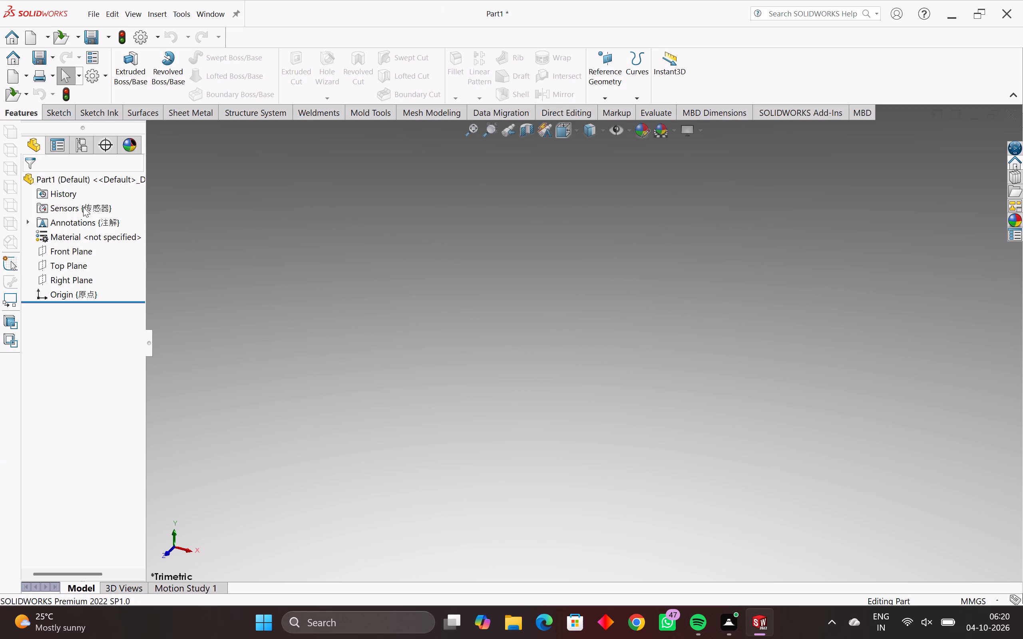
Start a new sketch on the Front Plane, with the view facing the plane straight on.
click(89, 255)
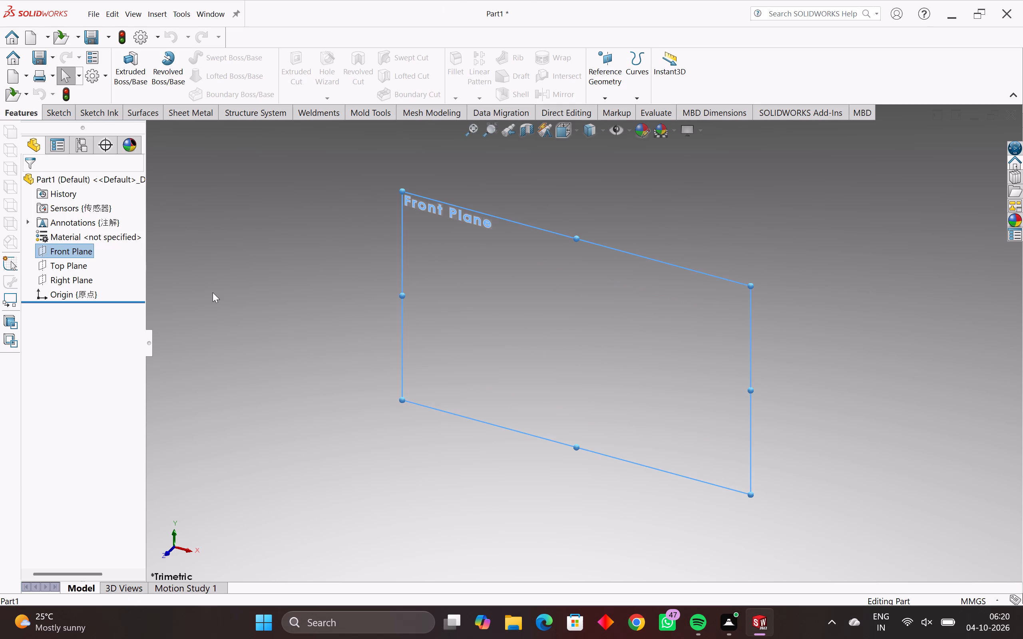
click(96, 255)
click(75, 254)
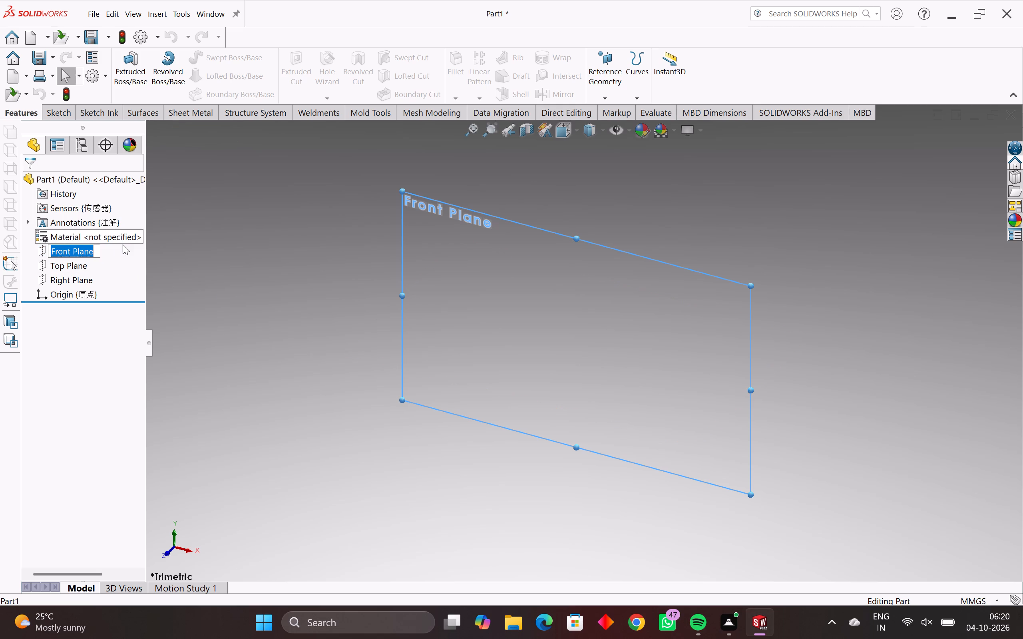
click(123, 245)
click(176, 234)
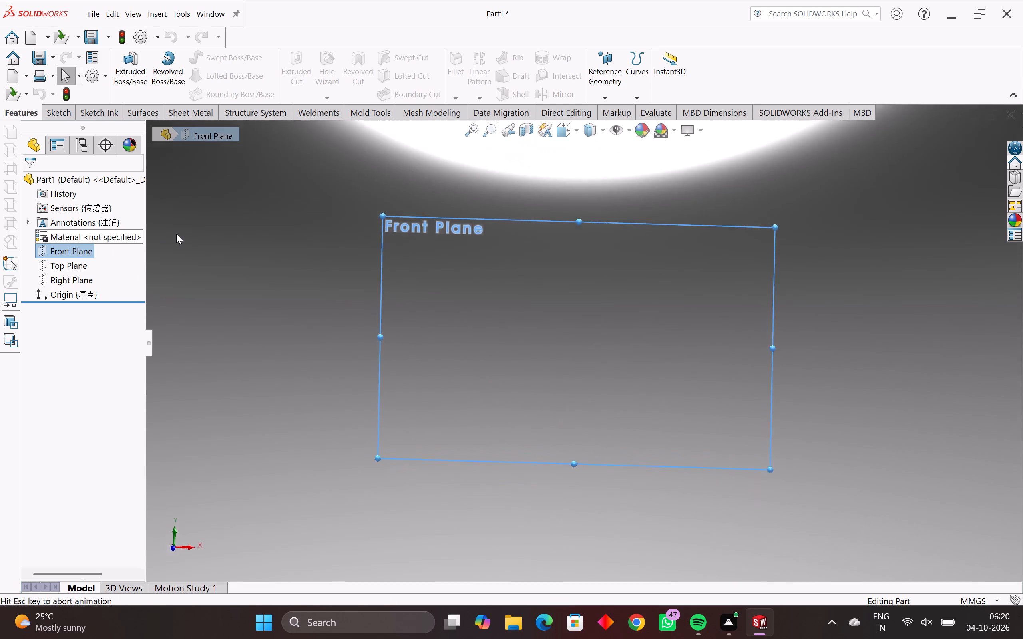
click(566, 278)
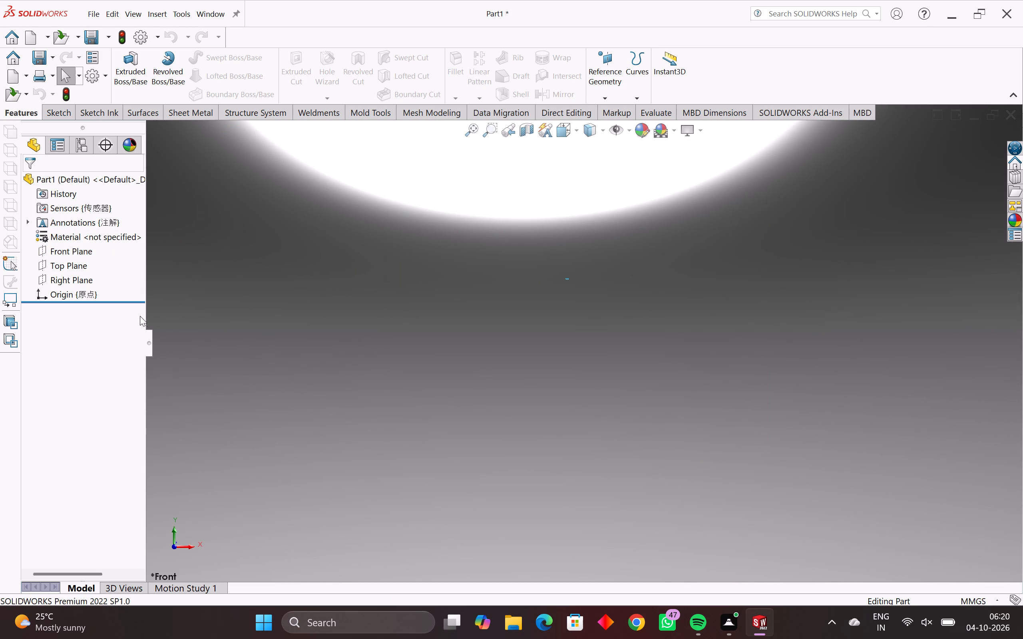
click(79, 257)
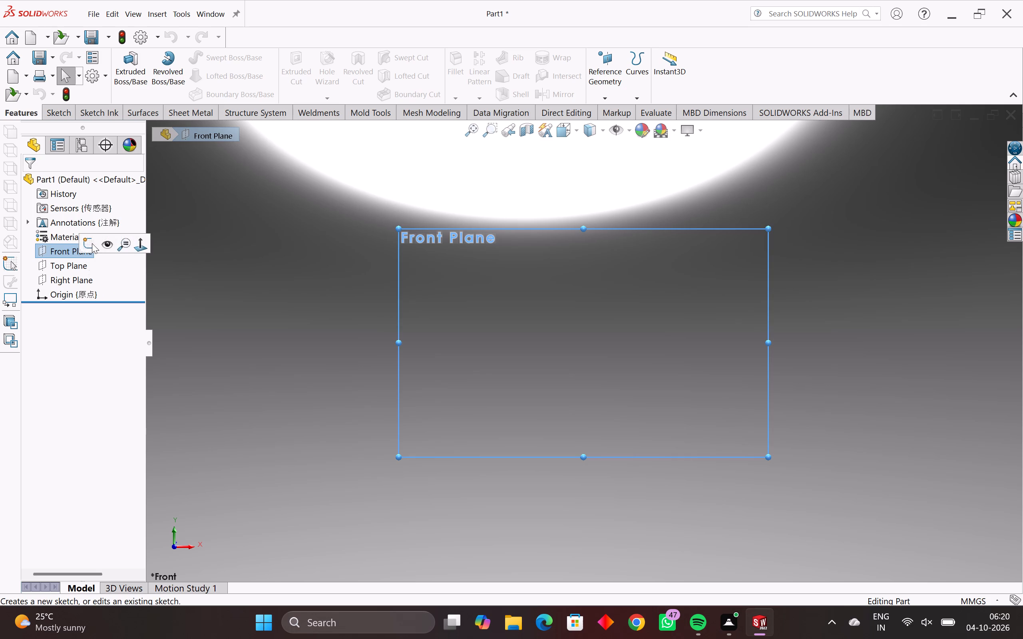
click(93, 239)
click(752, 496)
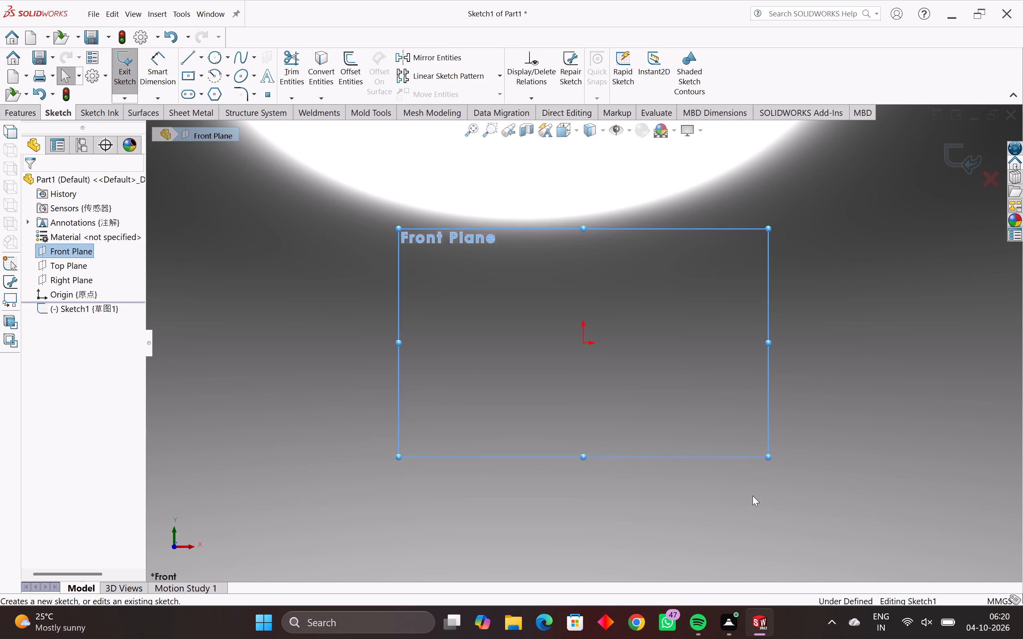
scroll(664, 321, up, 2)
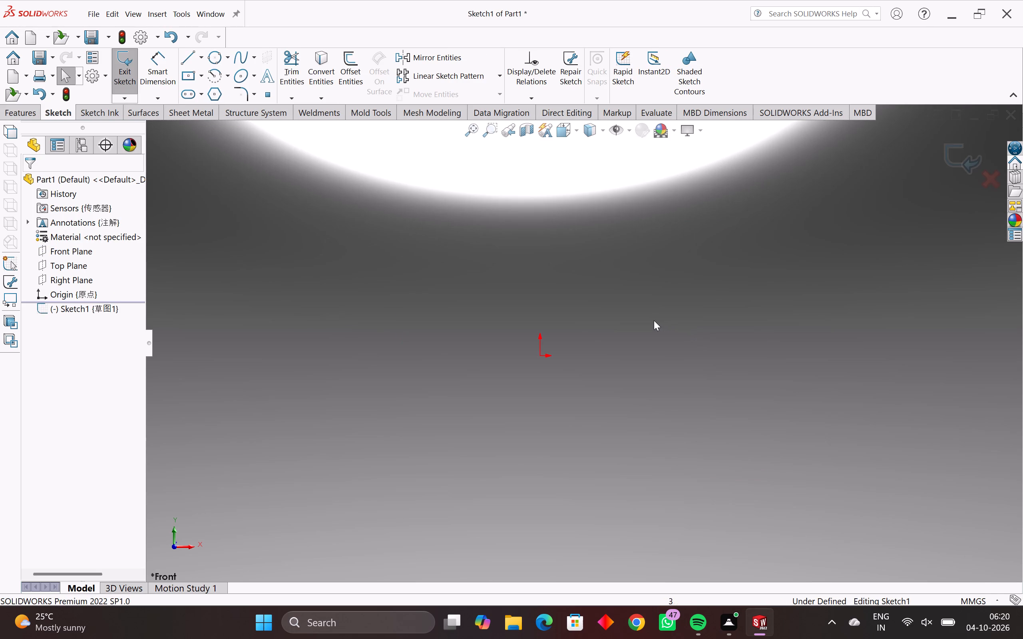
Cycle through the background scenes until a plain blue-grey gradient backdrop is applied.
click(662, 135)
click(661, 135)
click(661, 135)
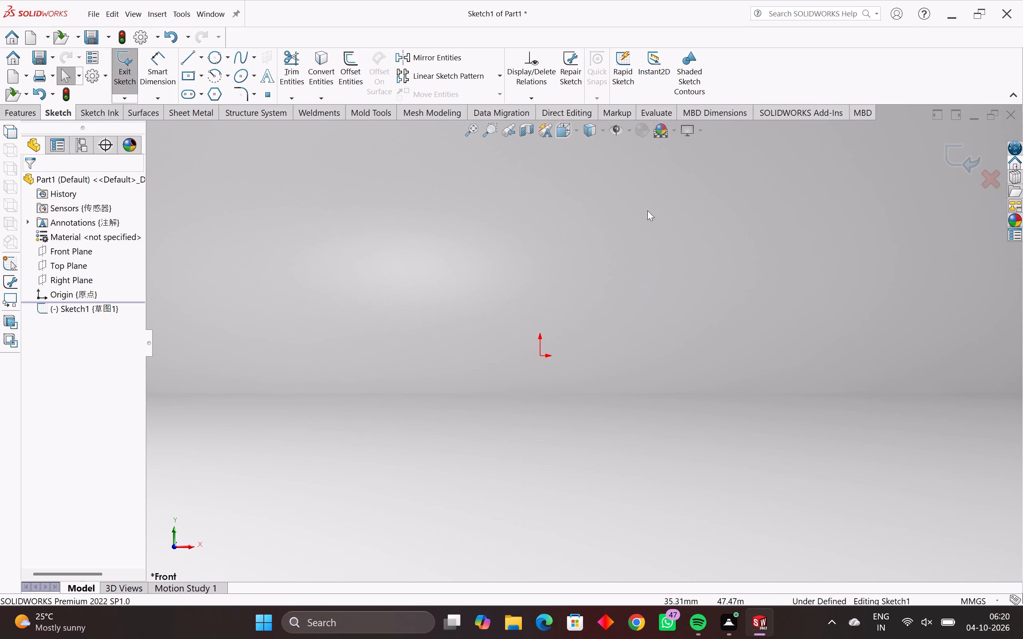
click(655, 127)
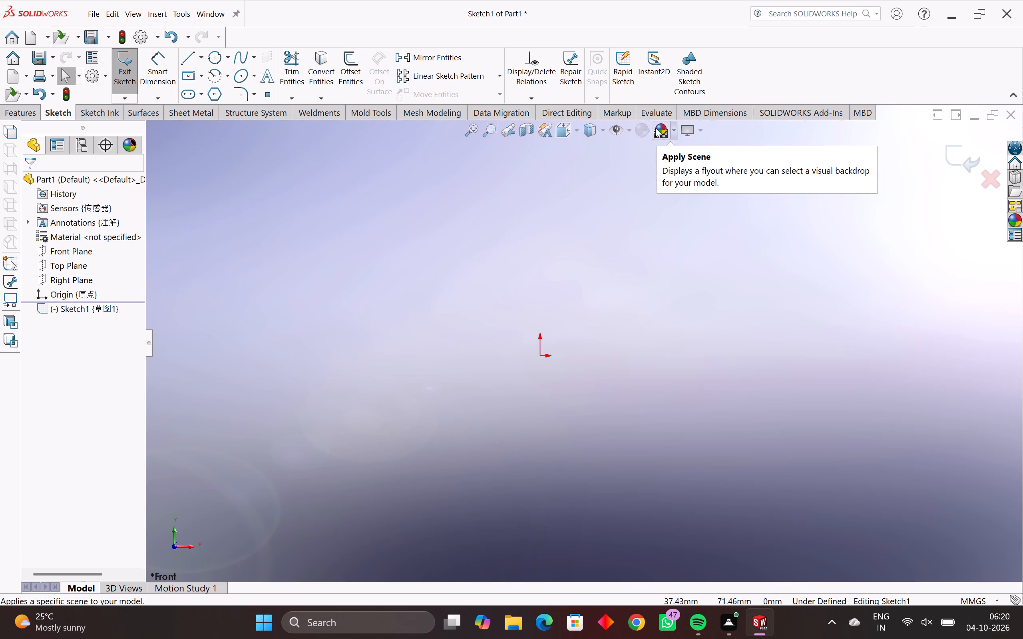
click(655, 130)
click(655, 130)
triple_click(655, 129)
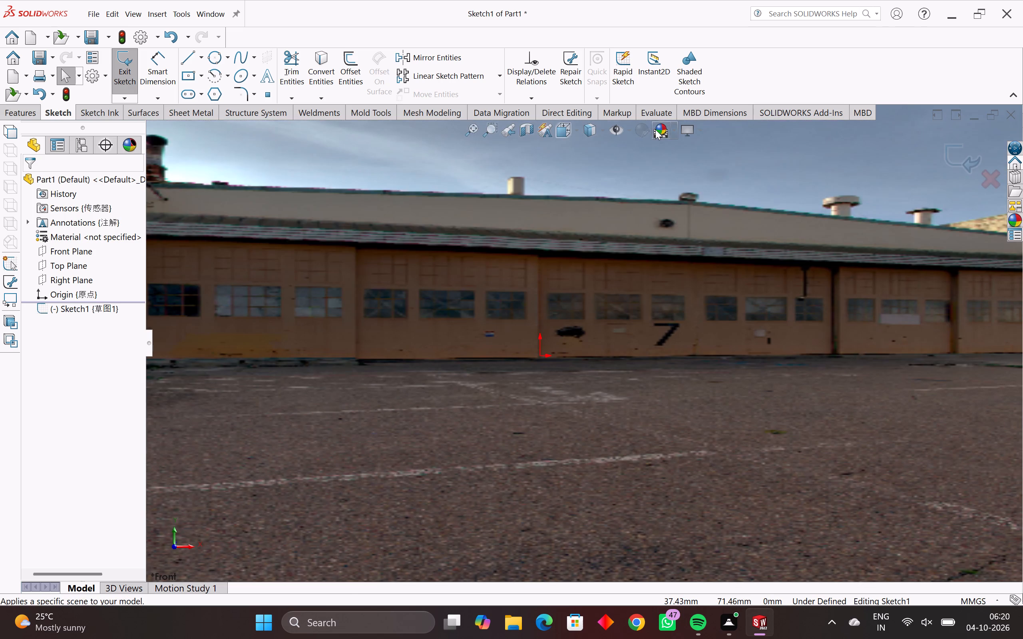
triple_click(655, 129)
triple_click(655, 129)
double_click(655, 129)
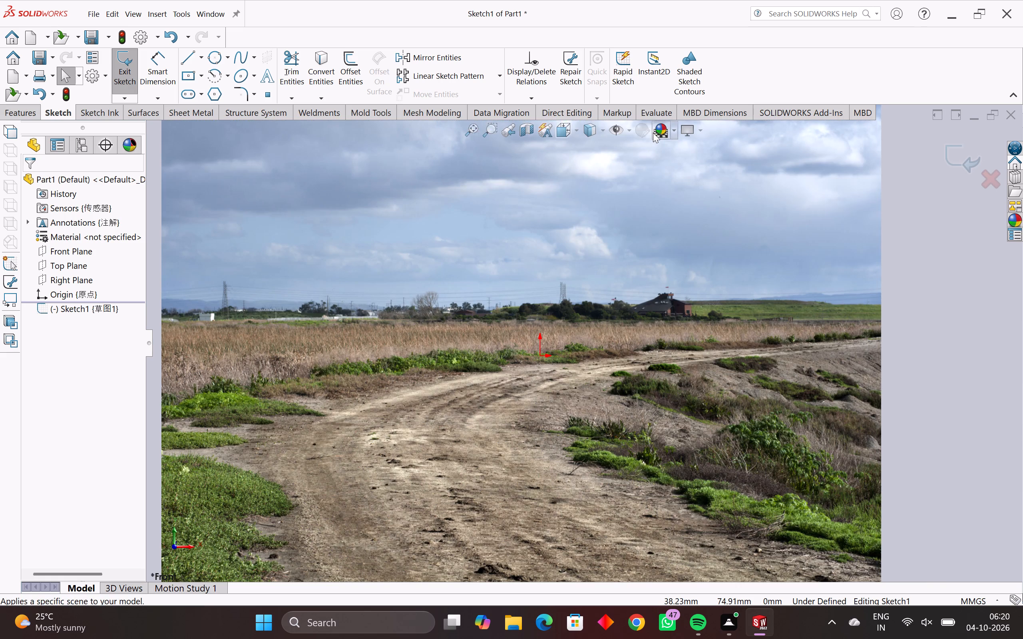
double_click(653, 133)
click(652, 133)
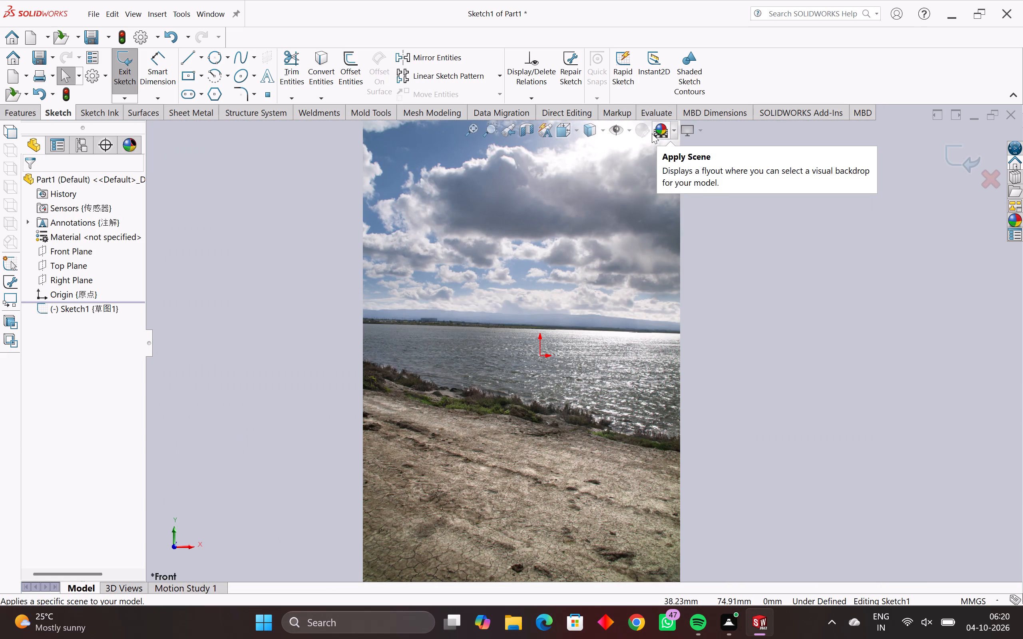
triple_click(652, 134)
double_click(652, 133)
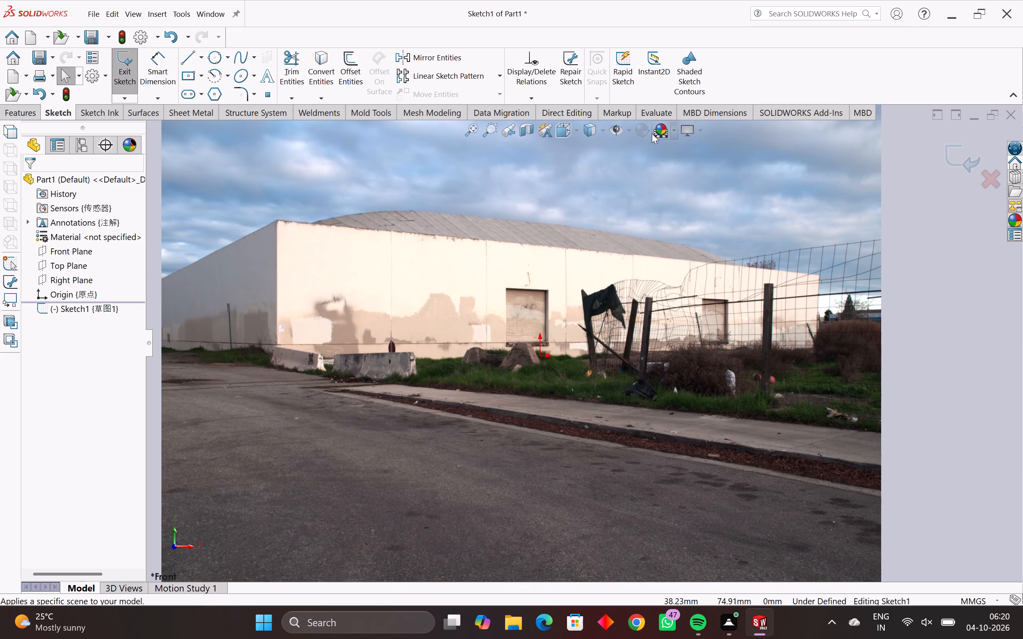
triple_click(652, 133)
double_click(652, 133)
triple_click(652, 133)
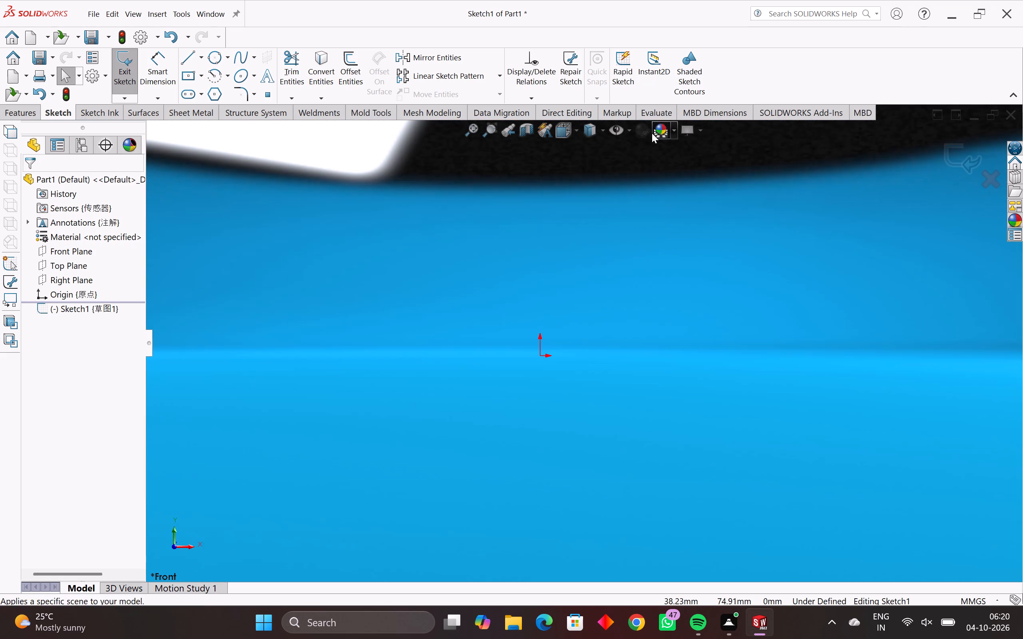
triple_click(652, 133)
click(652, 133)
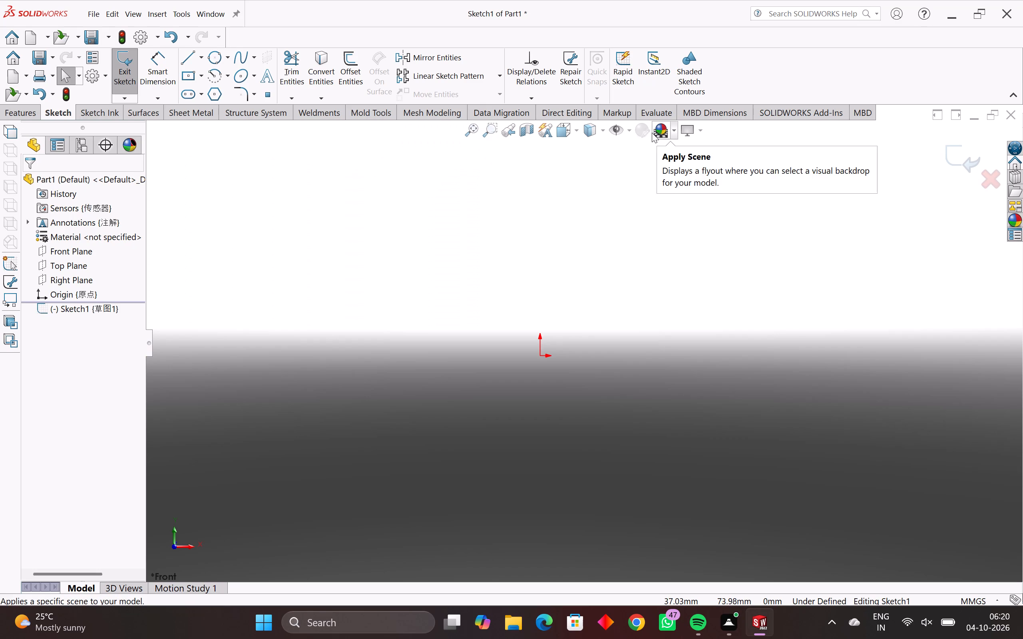
triple_click(652, 133)
click(650, 139)
click(649, 143)
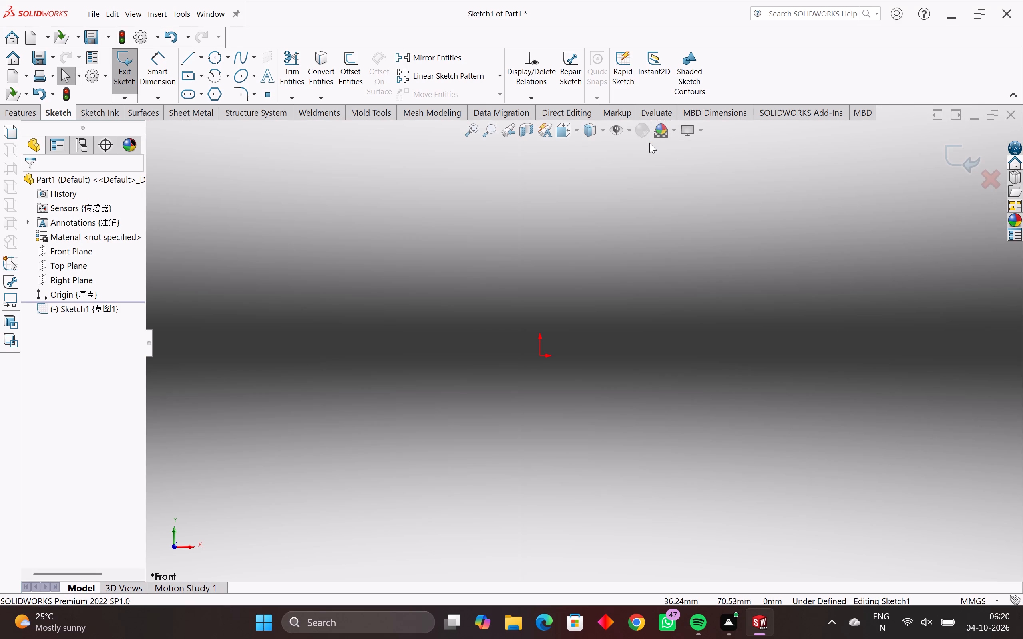
click(649, 143)
click(663, 133)
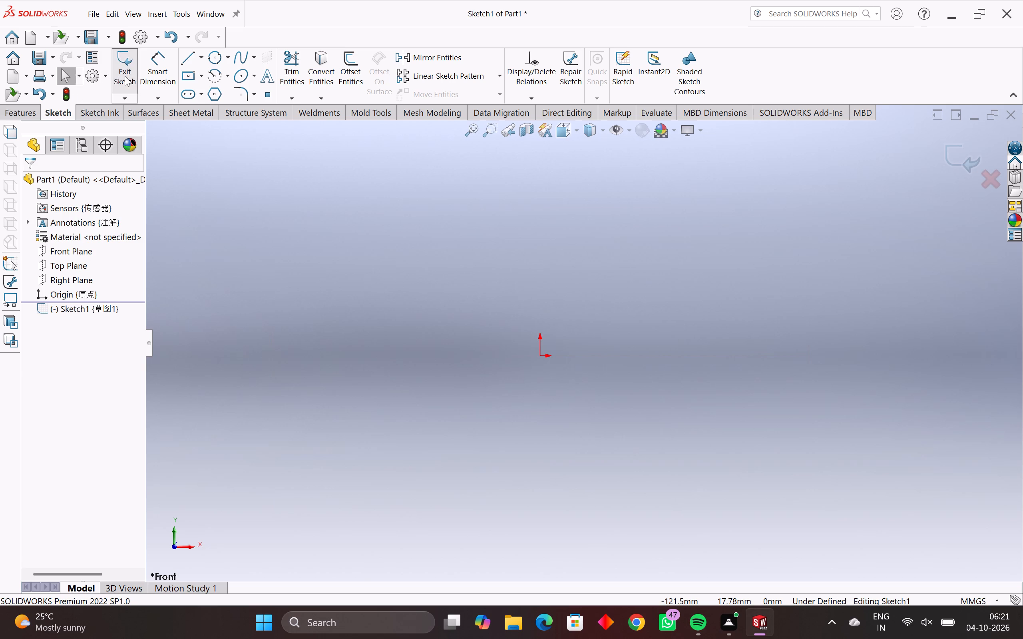
Sketch a vertical centerline about 121 mm long, passing through the origin.
click(203, 53)
click(211, 93)
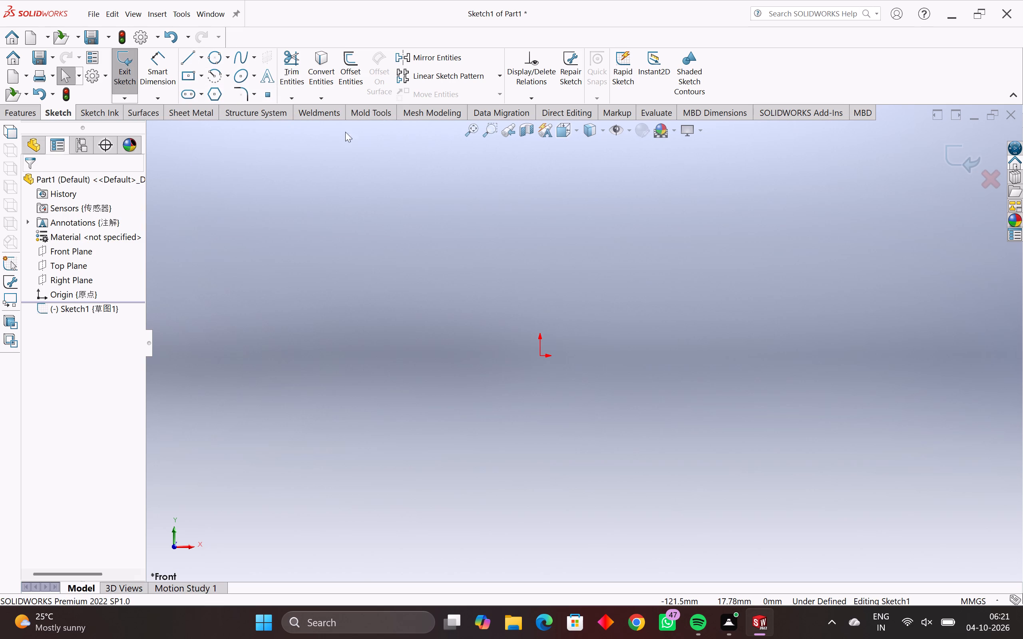
click(541, 158)
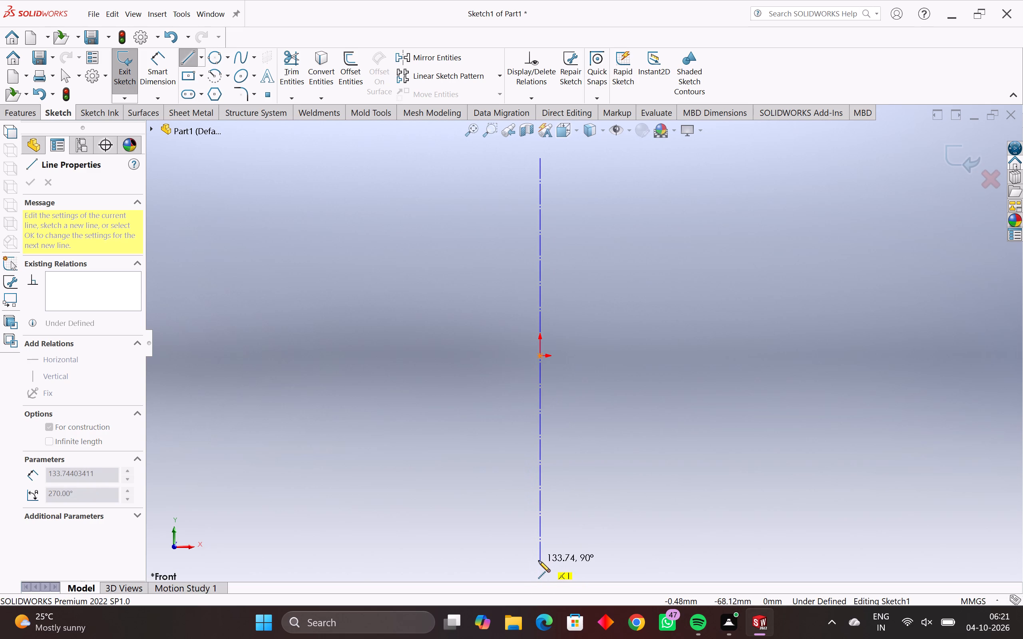
click(540, 522)
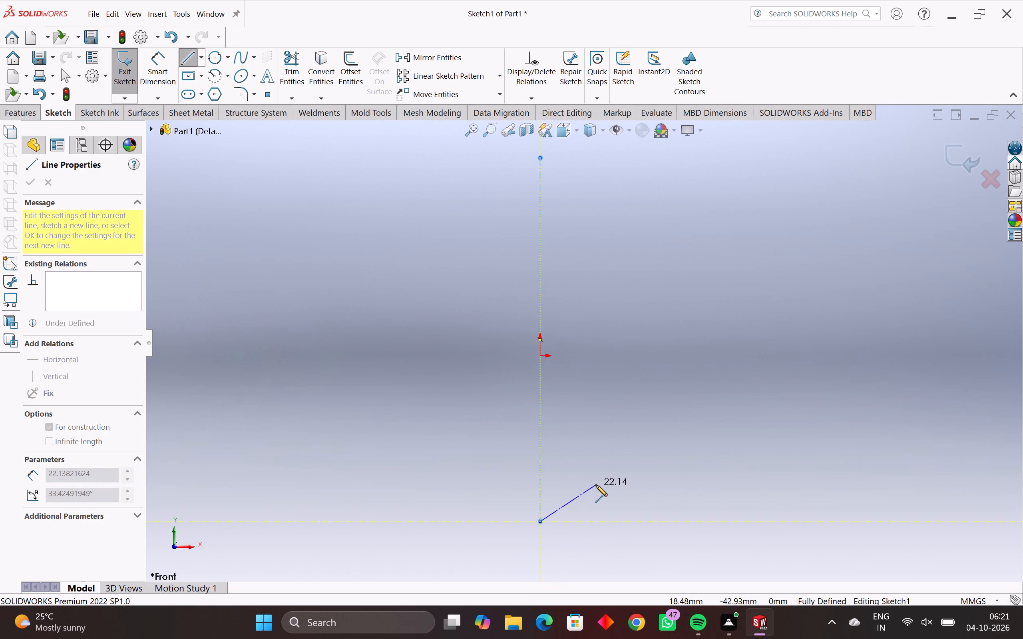
key(Escape)
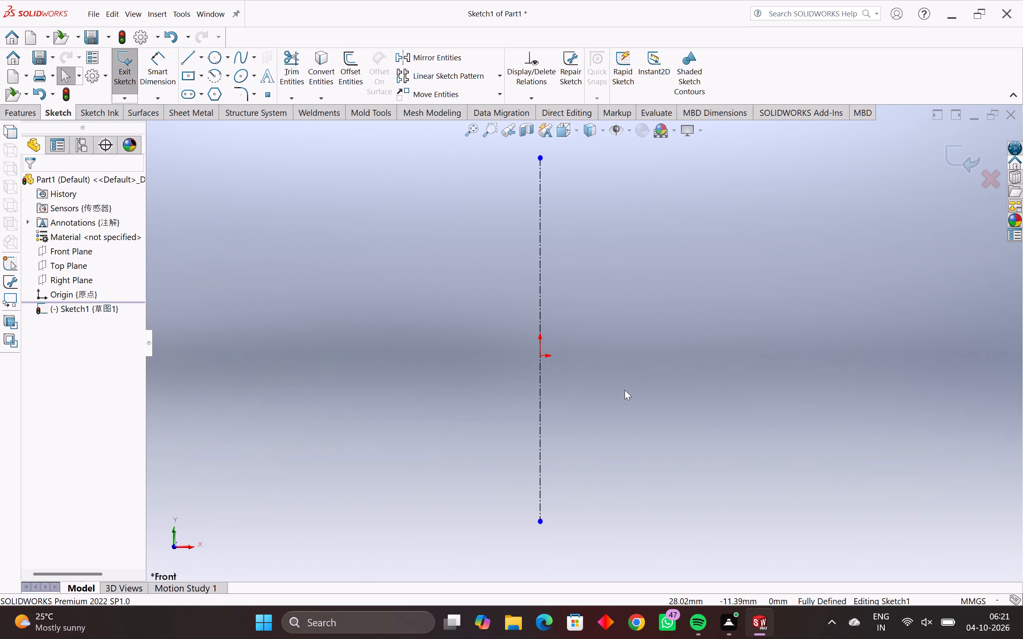
Sketch a horizontal centerline about 200 mm long, crossing the vertical one at the origin.
key(Return)
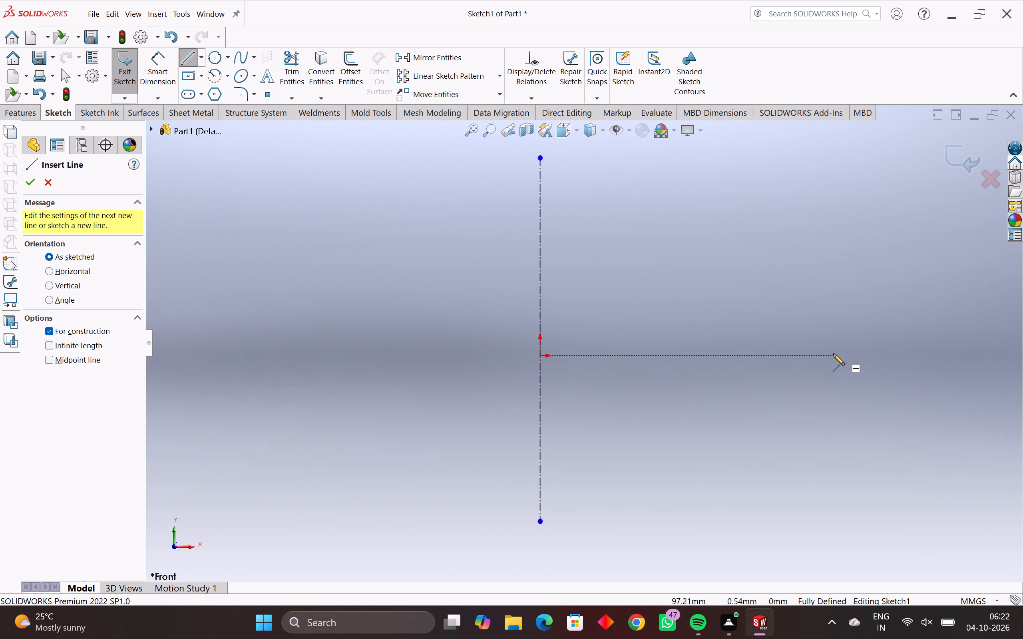
click(852, 355)
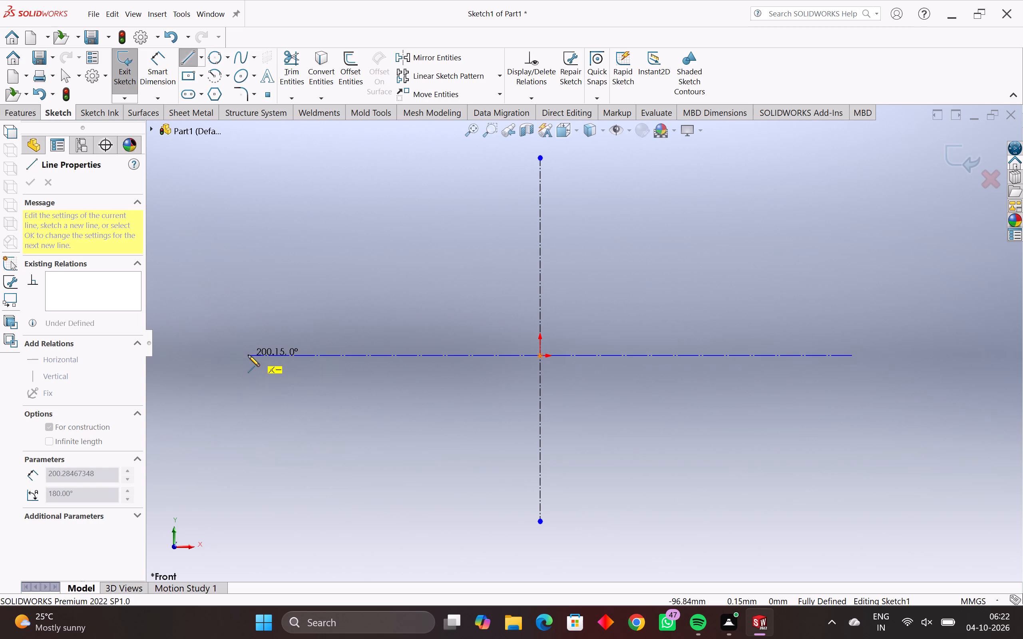
click(248, 355)
key(Escape)
key(Escape)
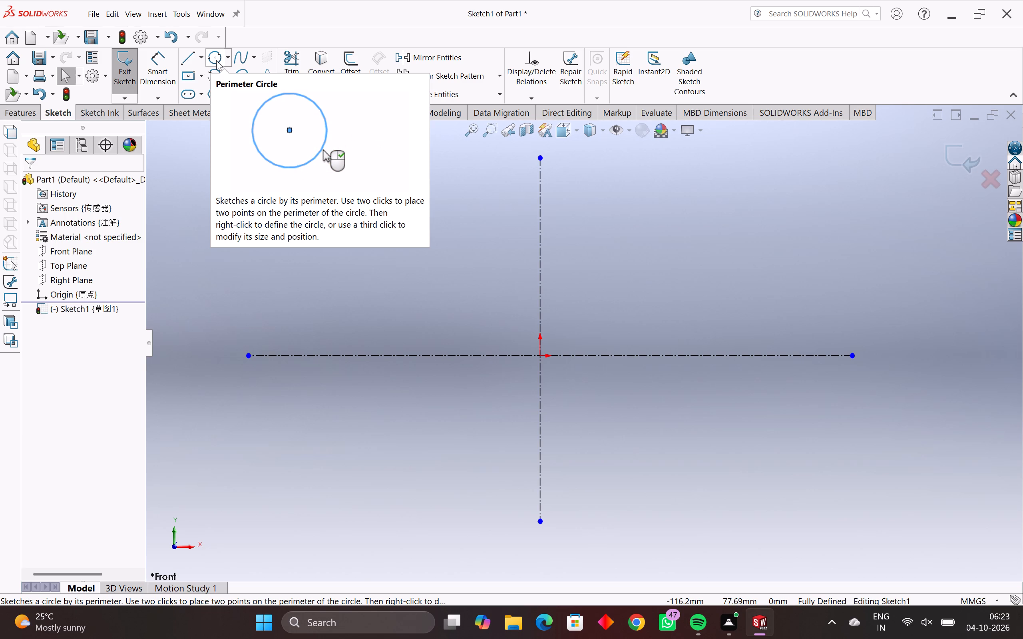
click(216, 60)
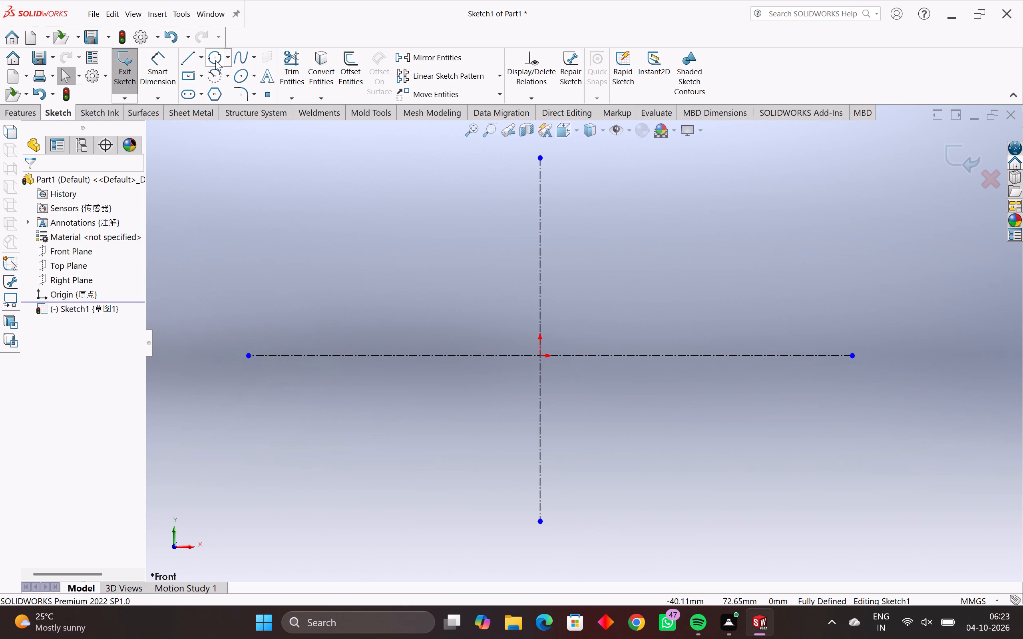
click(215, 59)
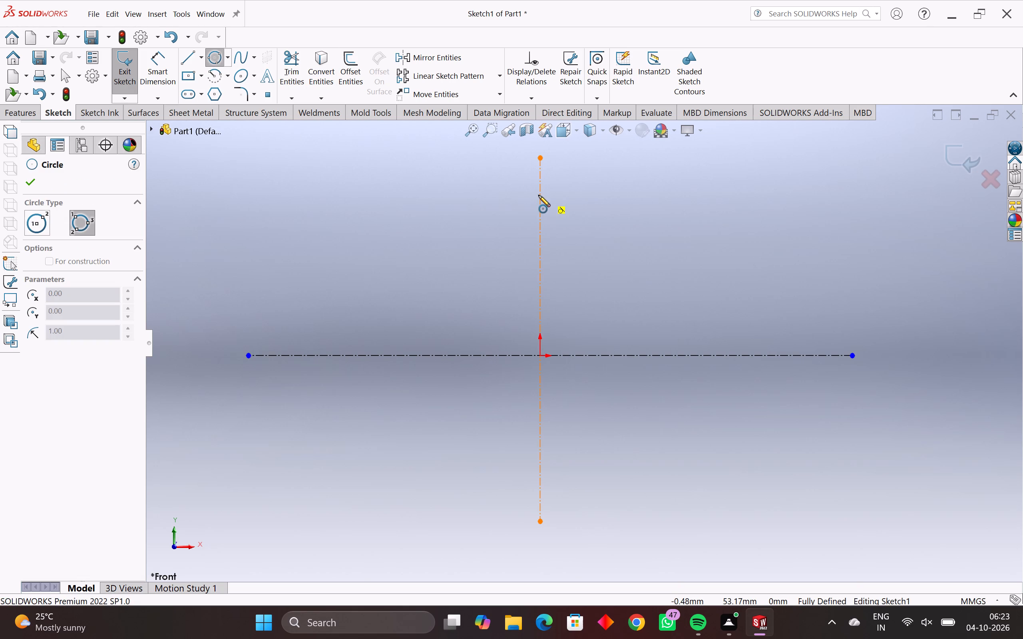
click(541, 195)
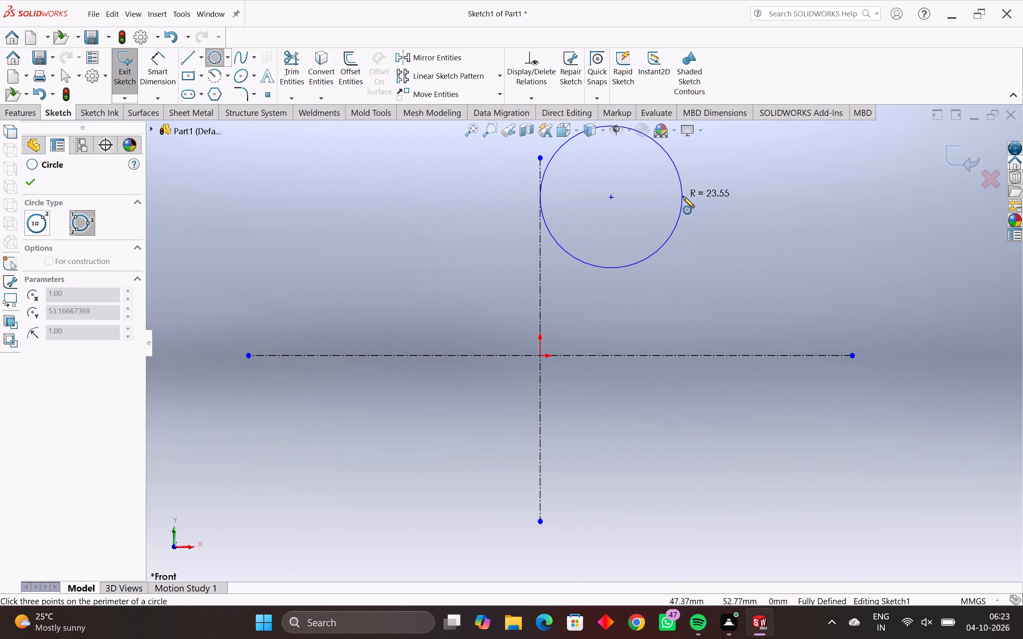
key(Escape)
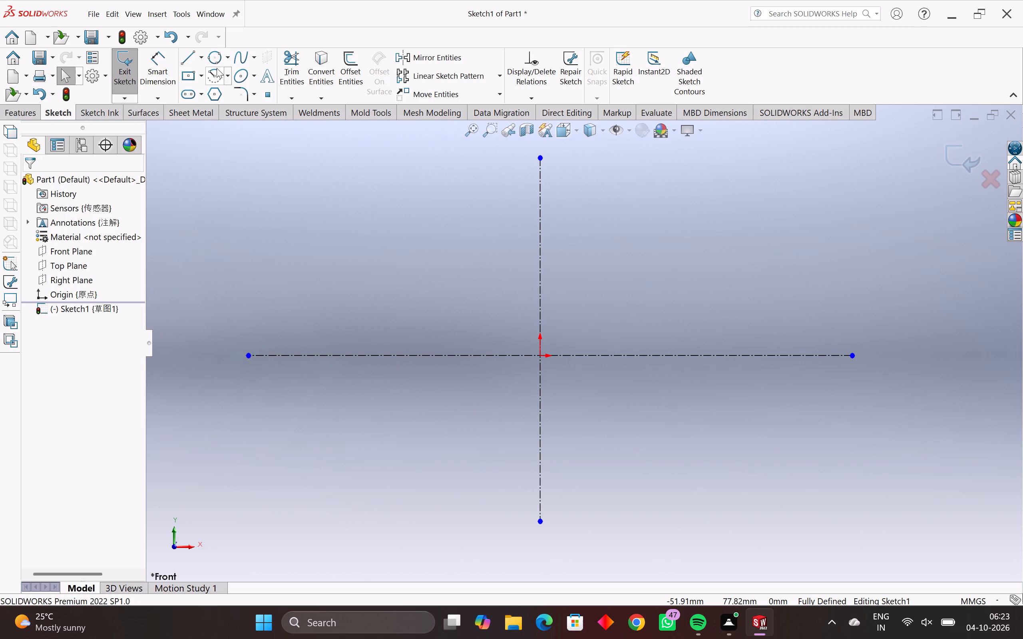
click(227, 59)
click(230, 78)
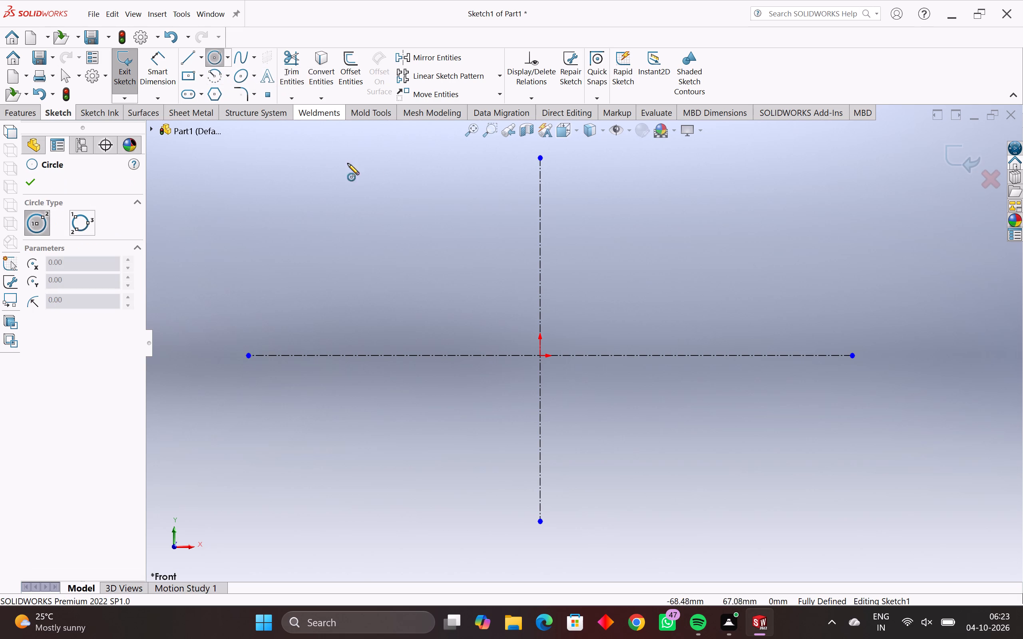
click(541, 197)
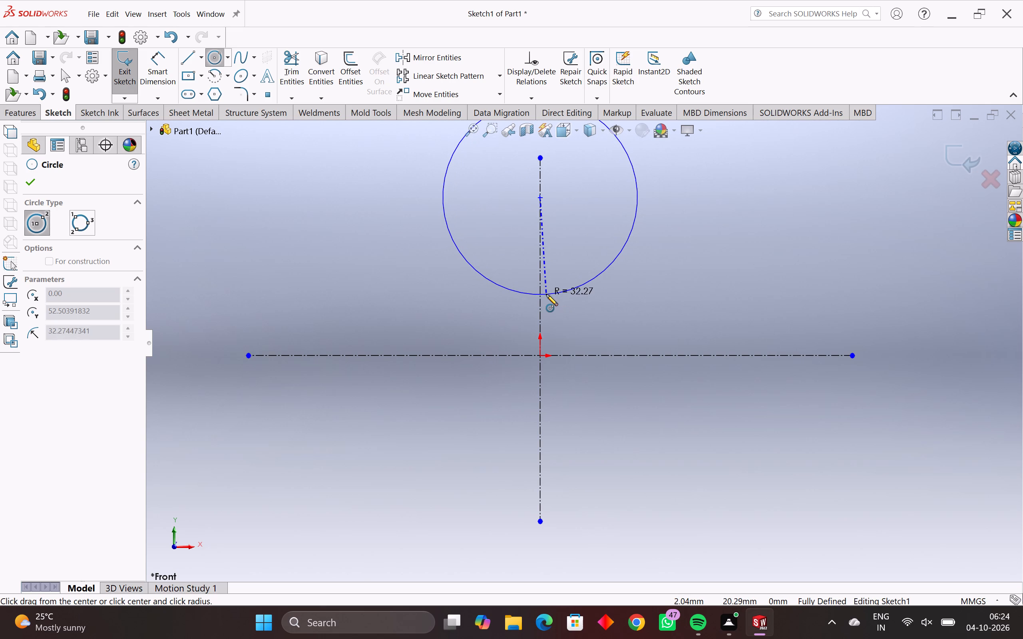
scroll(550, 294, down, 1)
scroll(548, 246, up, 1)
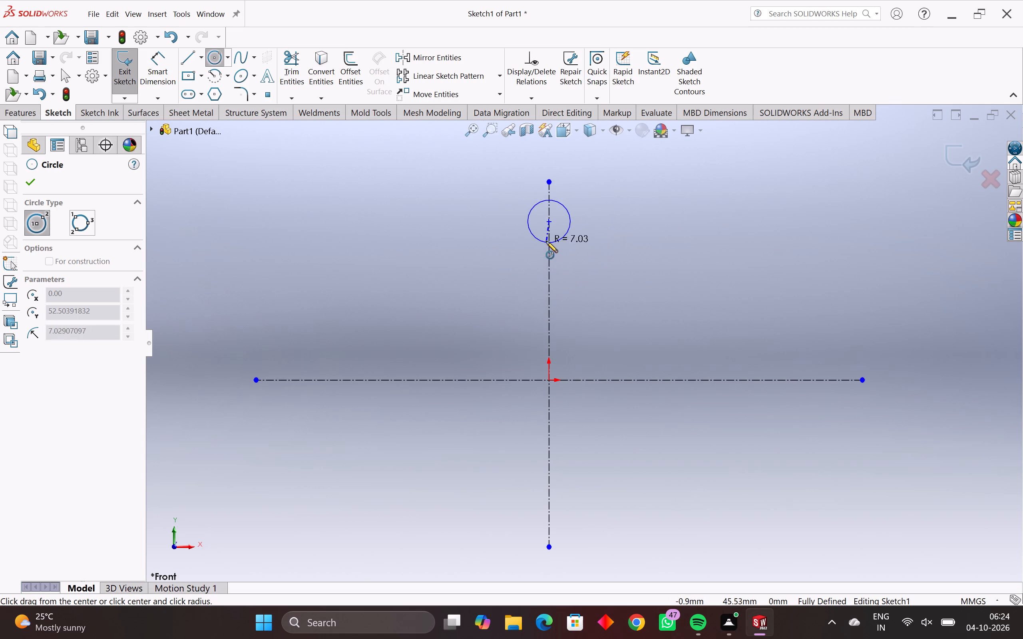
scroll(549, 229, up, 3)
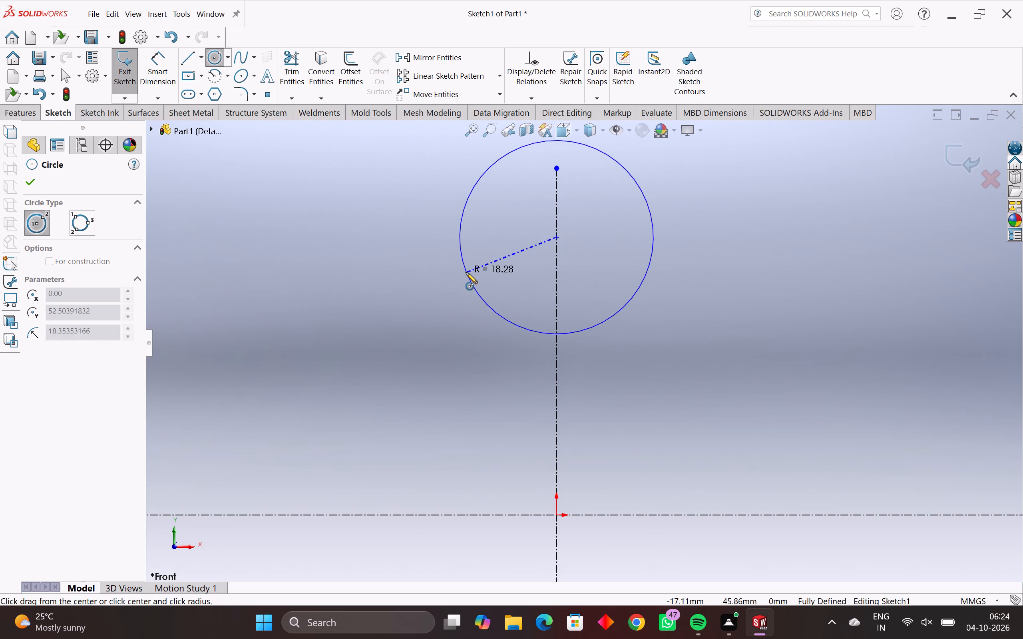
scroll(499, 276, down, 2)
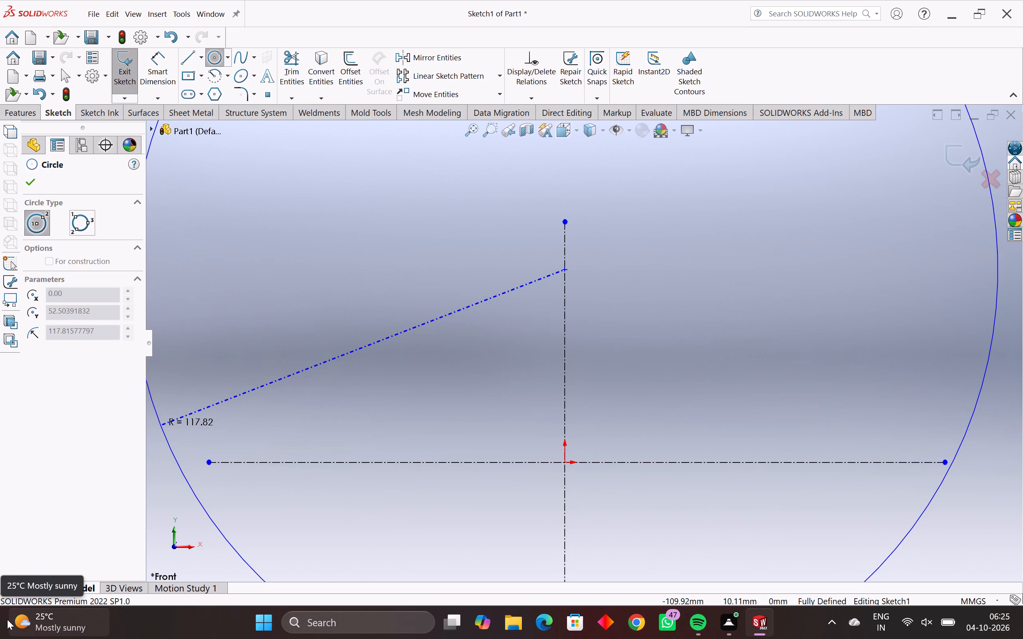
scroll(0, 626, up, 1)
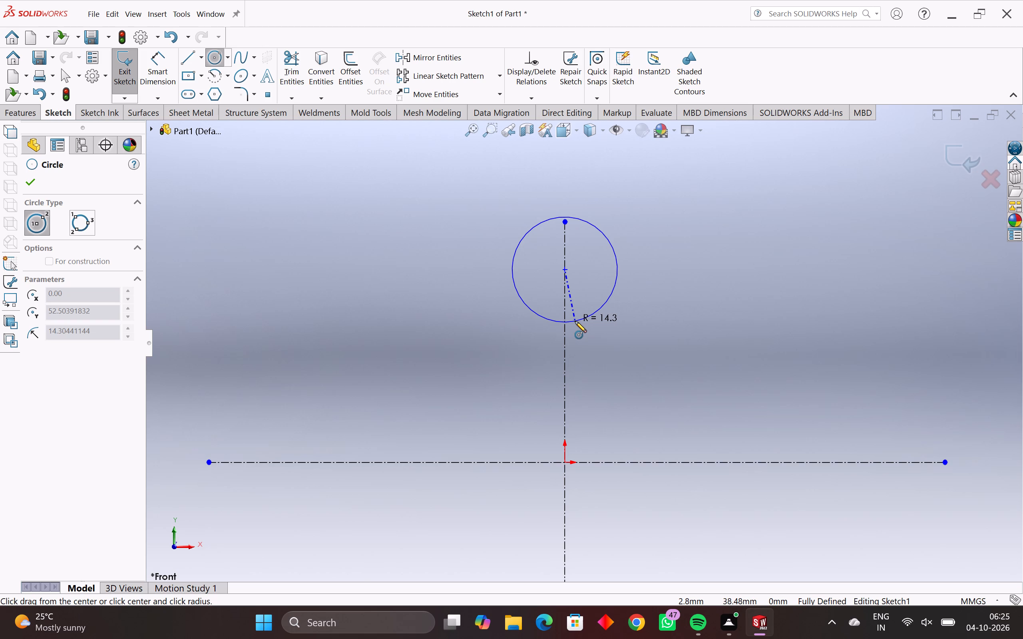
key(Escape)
Delete the horizontal centerline from the sketch.
drag(716, 420, 680, 480)
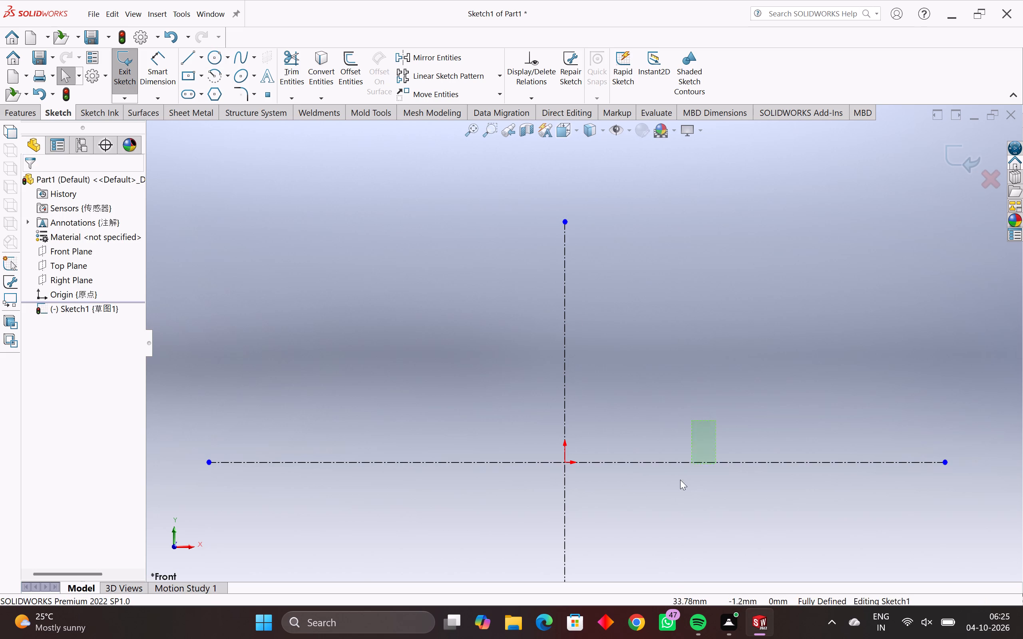
drag(680, 480, 667, 500)
key(Delete)
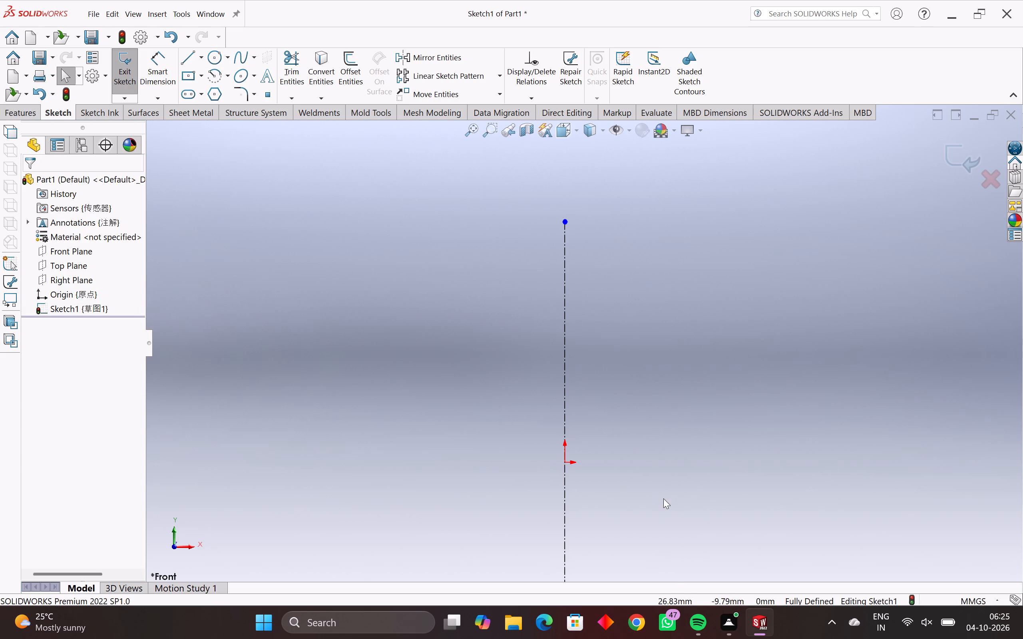
Sketch a circle of about 27 mm radius centred on the vertical centerline, about 35 mm above the origin.
scroll(556, 308, down, 3)
scroll(584, 368, up, 4)
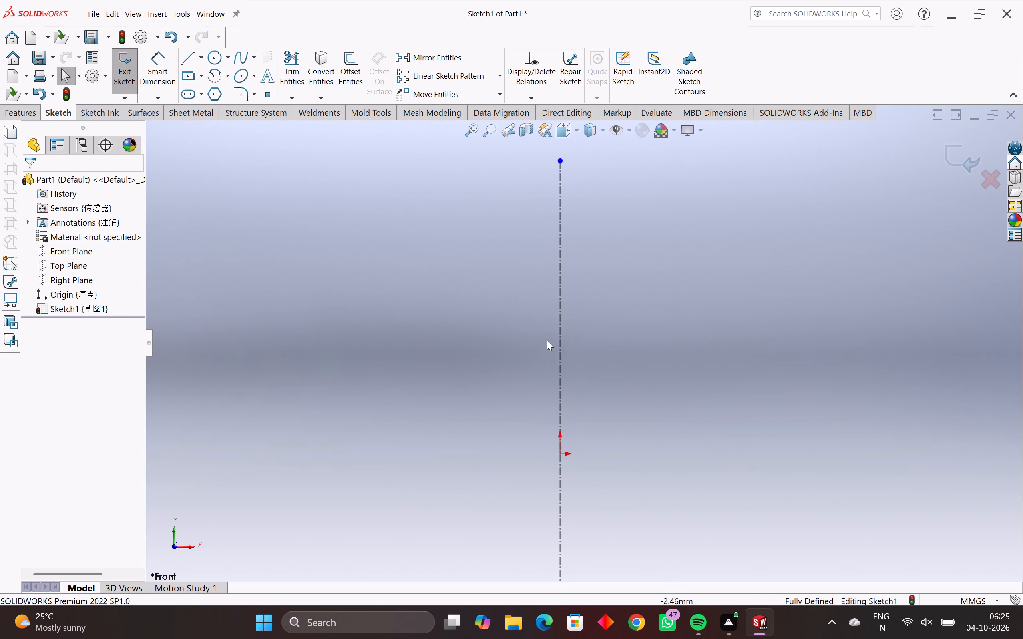
key(c)
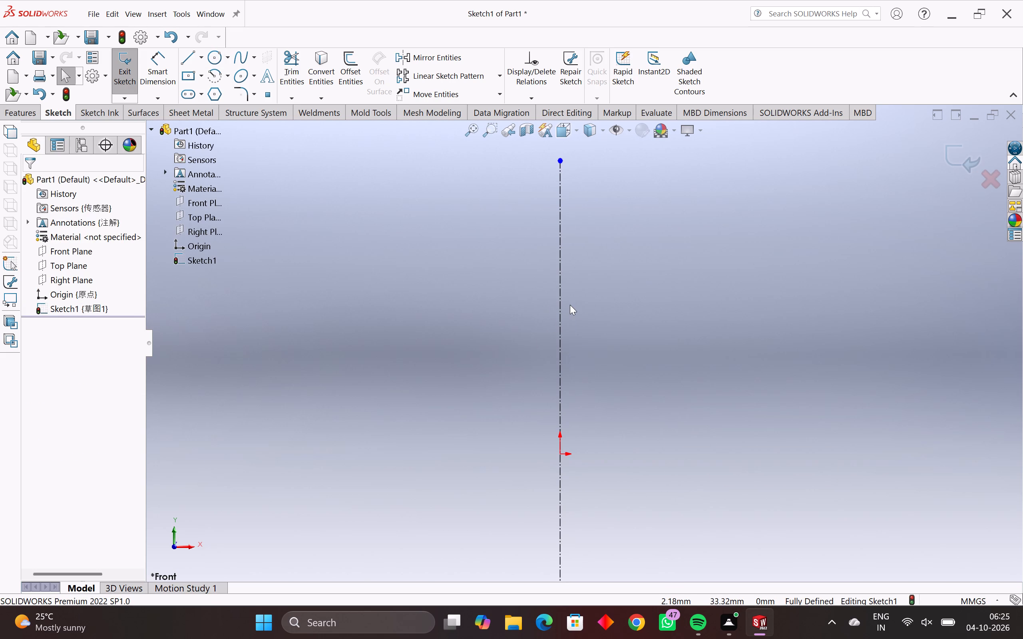
key(Escape)
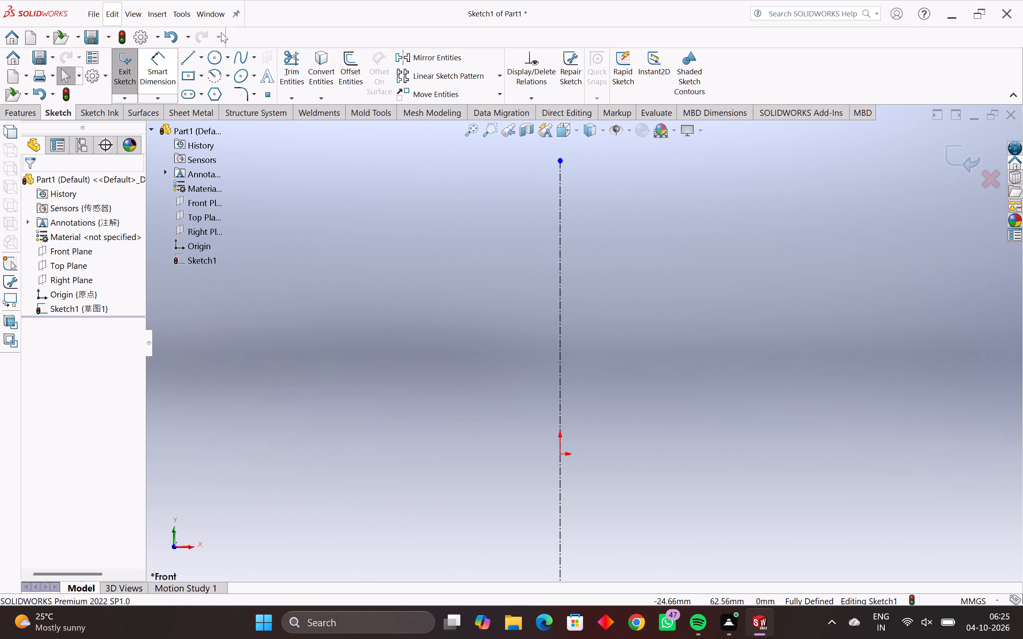
click(212, 57)
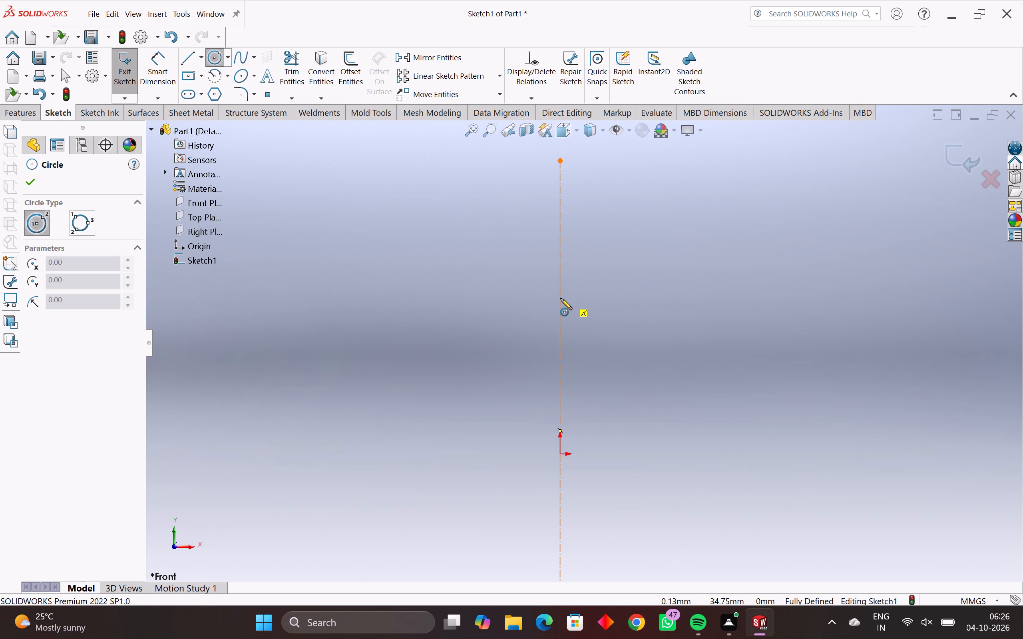
click(561, 298)
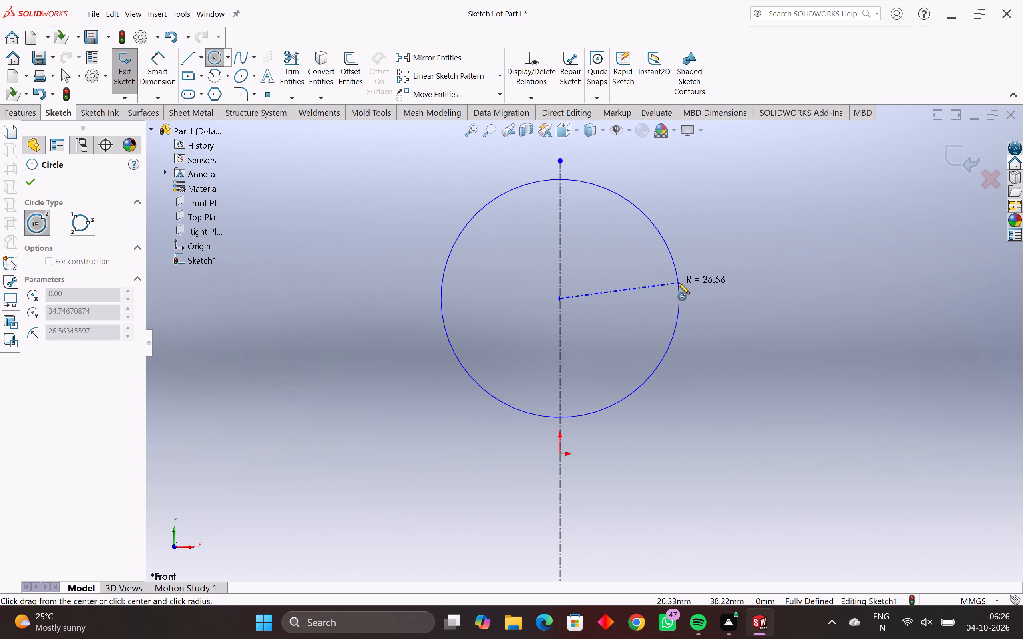
drag(678, 283, 683, 280)
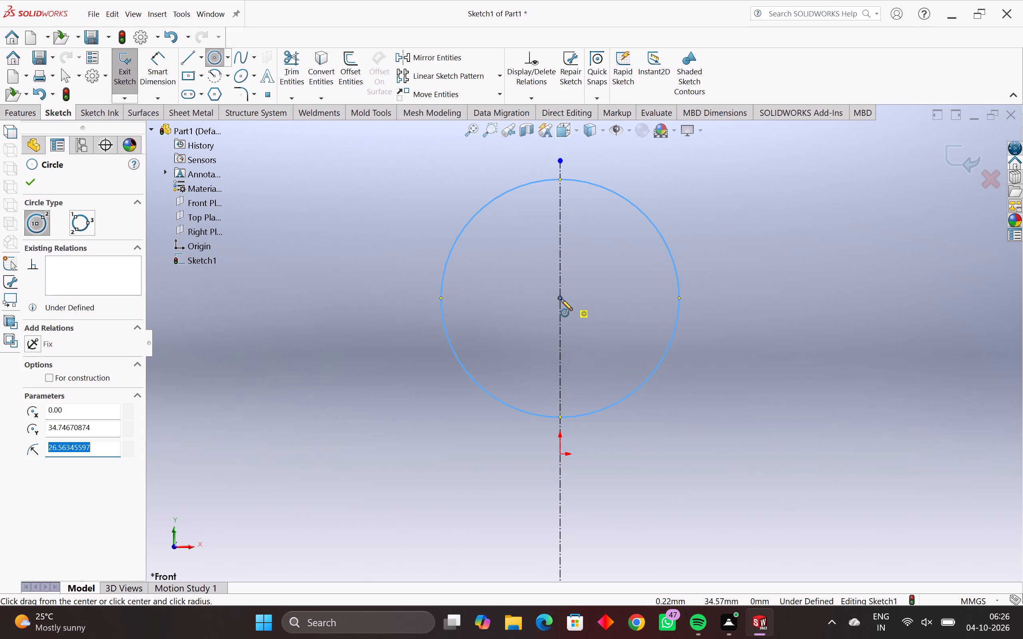
Sketch a smaller concentric circle of about 14 mm radius inside the first circle.
click(561, 299)
scroll(600, 298, up, 4)
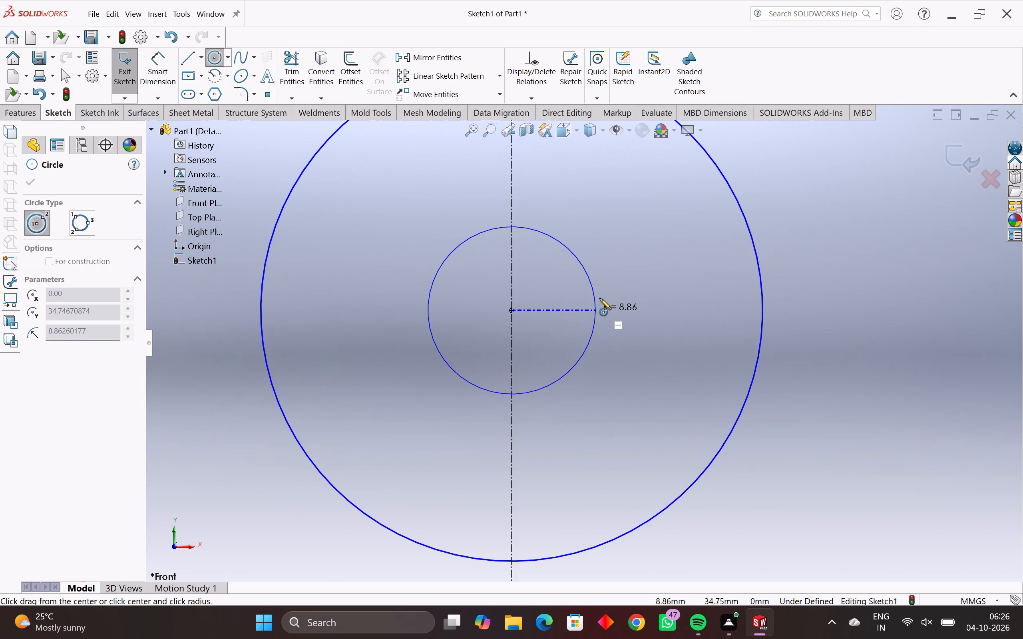
scroll(532, 281, up, 5)
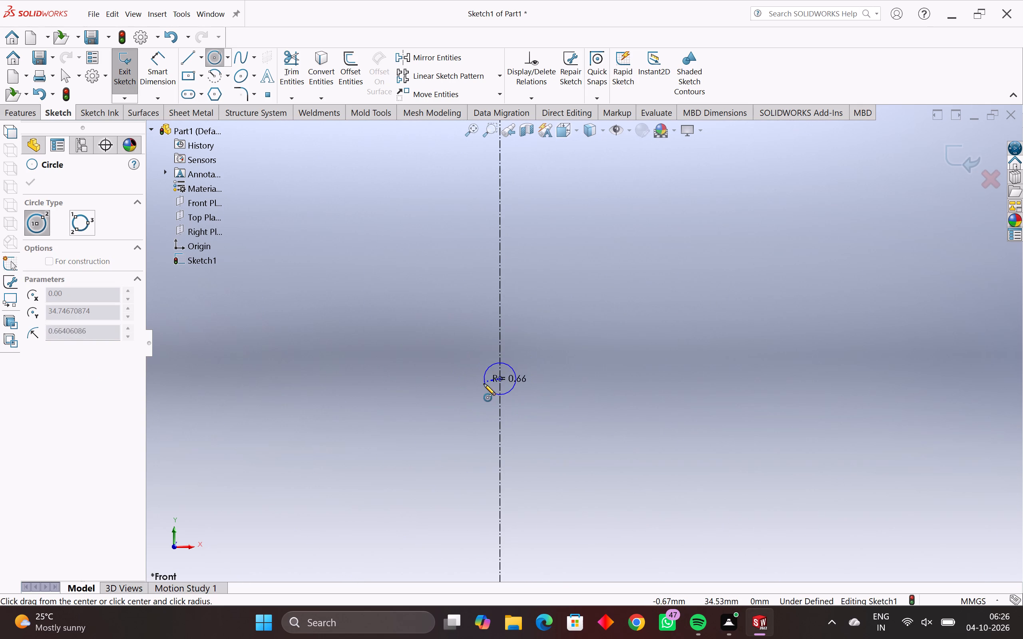
scroll(484, 384, up, 5)
scroll(594, 338, up, 6)
scroll(589, 333, down, 7)
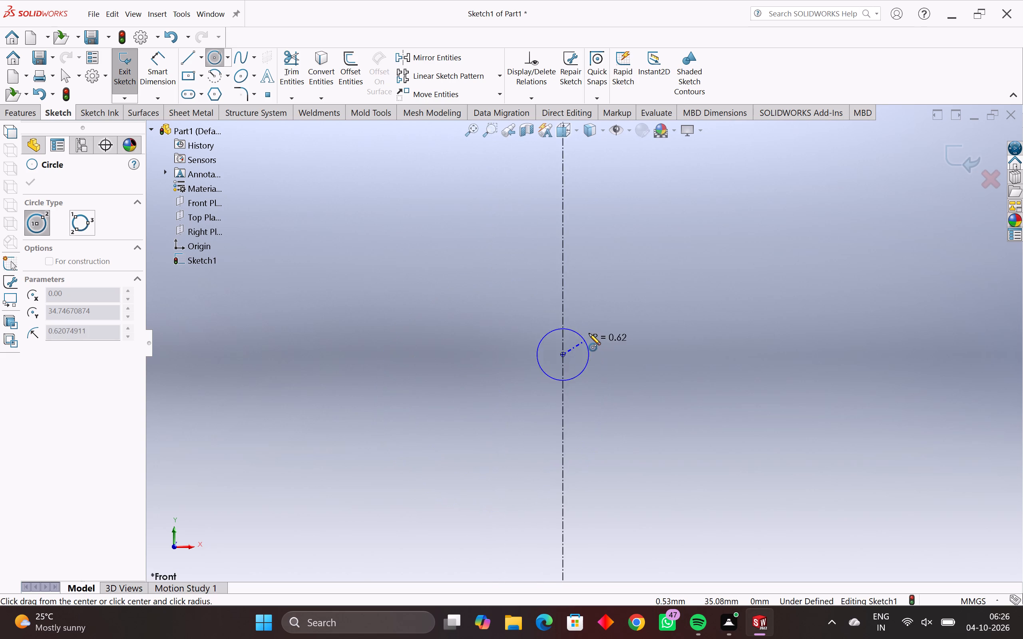
scroll(588, 333, down, 8)
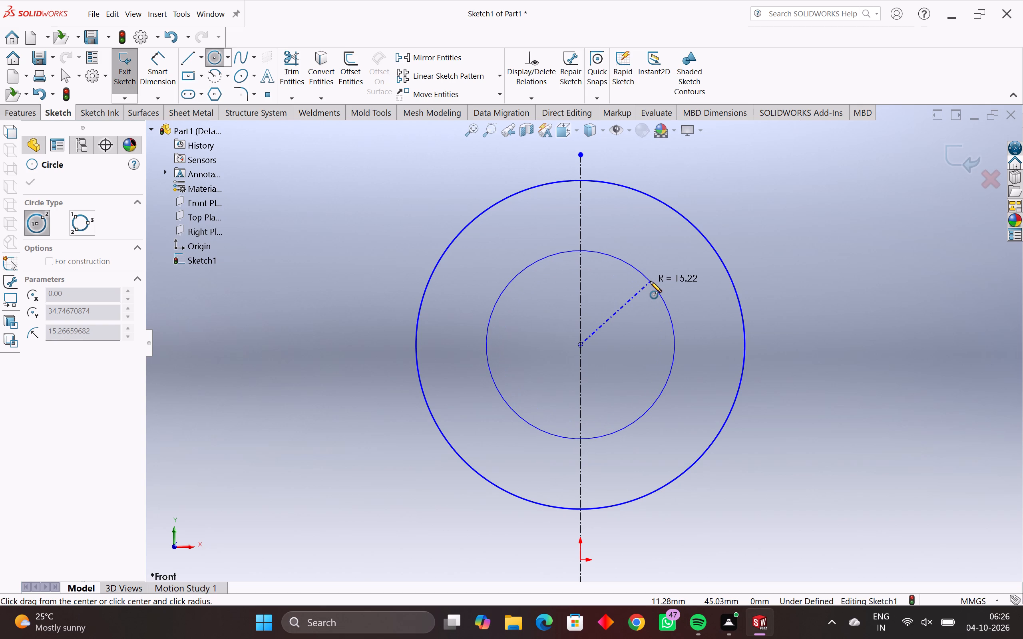
click(642, 282)
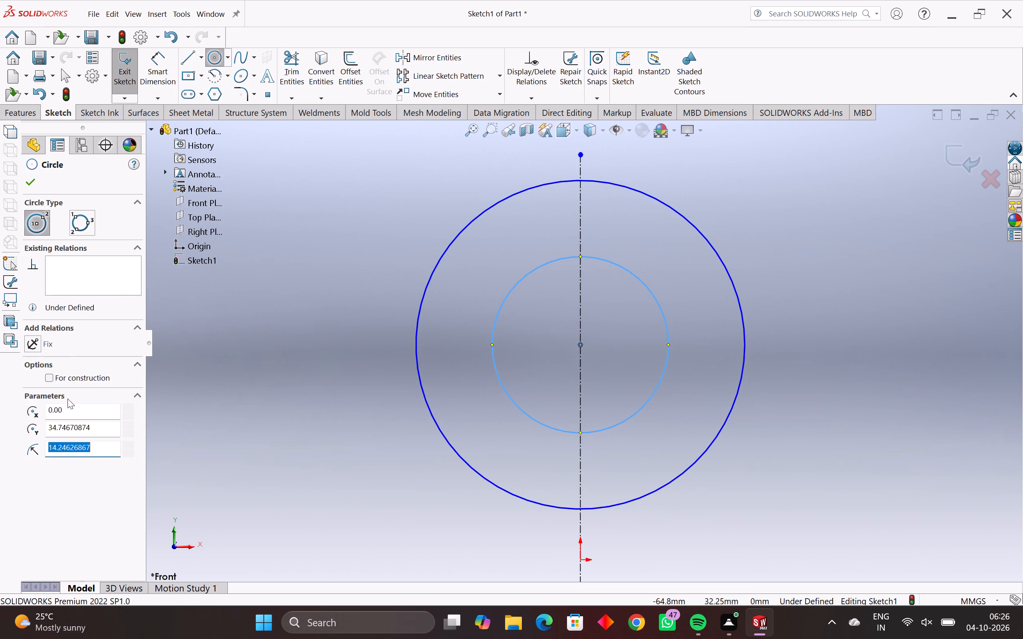
Set the inner circle's radius to 20 mm.
drag(100, 444, 0, 455)
text(20)
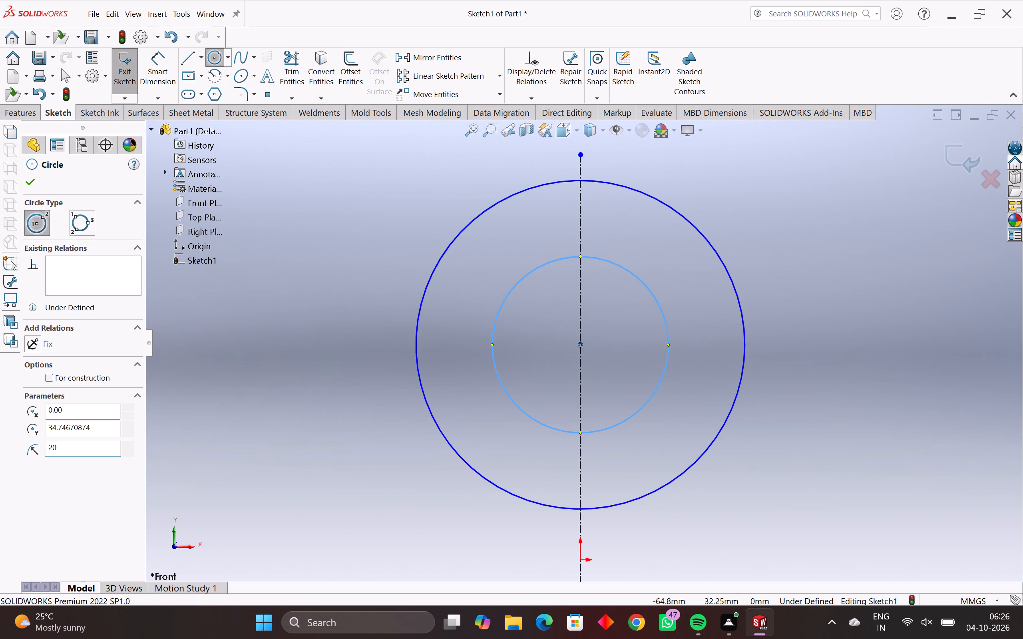
key(Return)
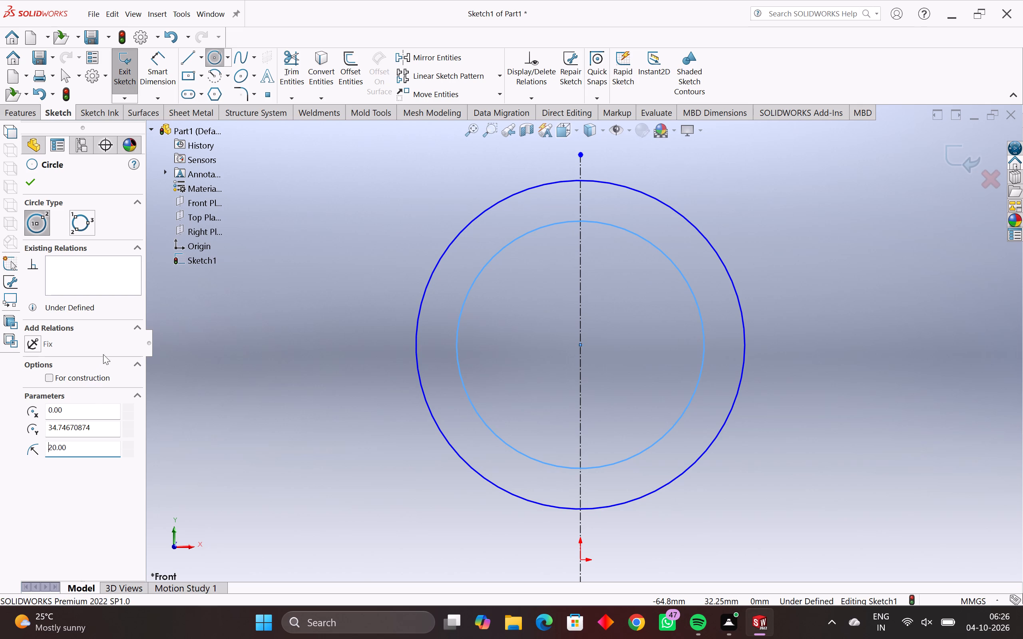
key(Escape)
Set the outer circle's radius to 39 mm.
click(423, 284)
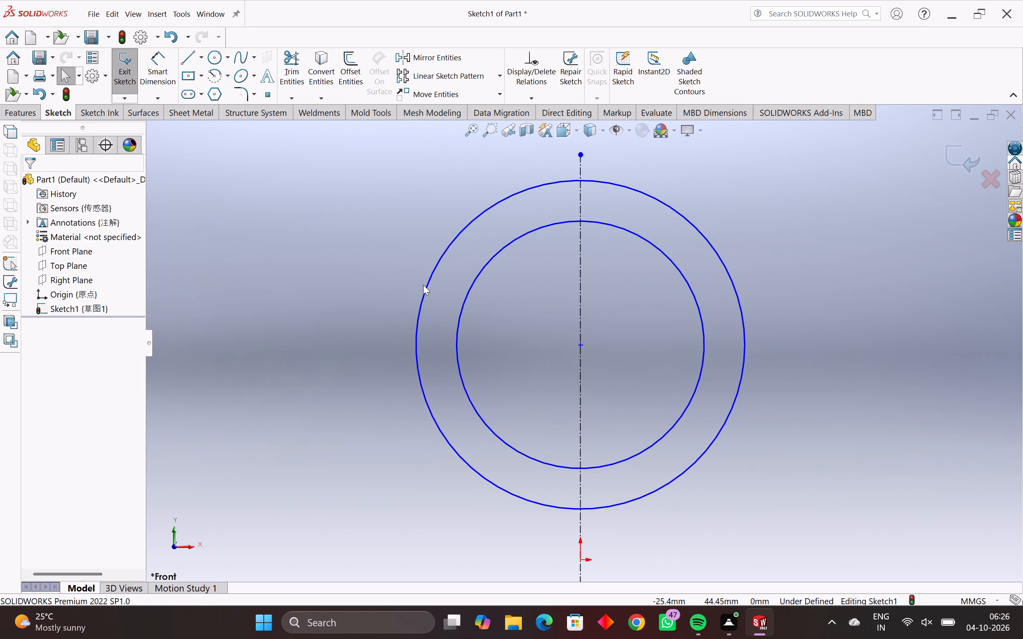
click(425, 290)
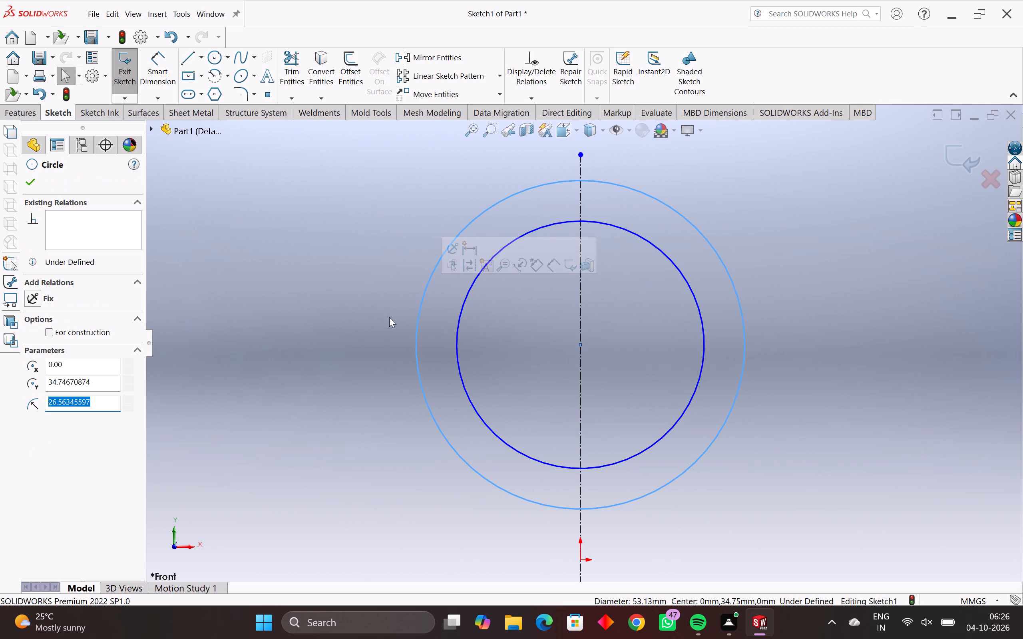
text(39)
key(Return)
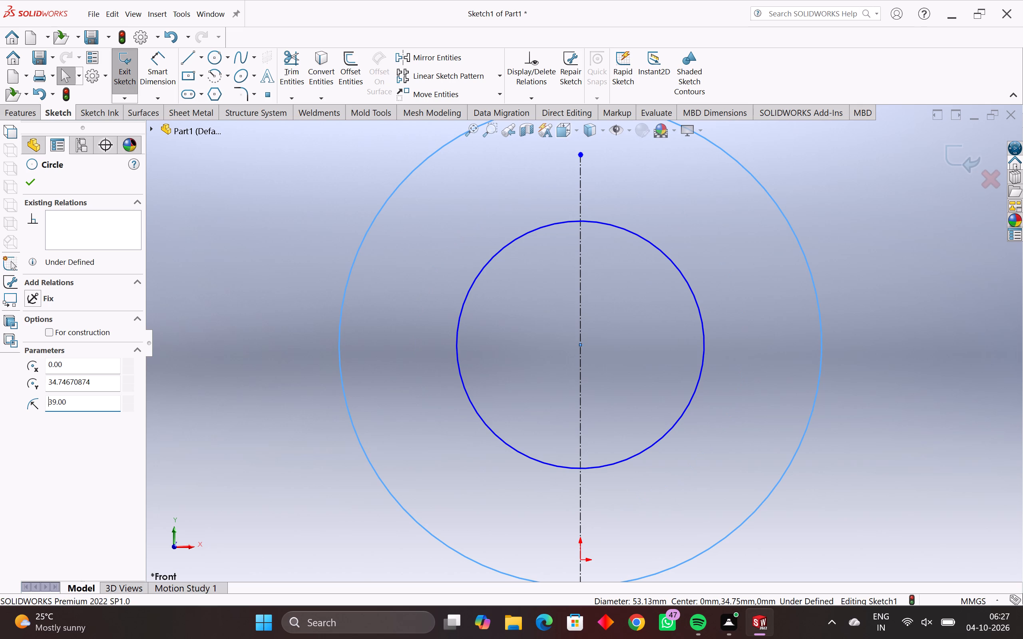
scroll(452, 288, down, 4)
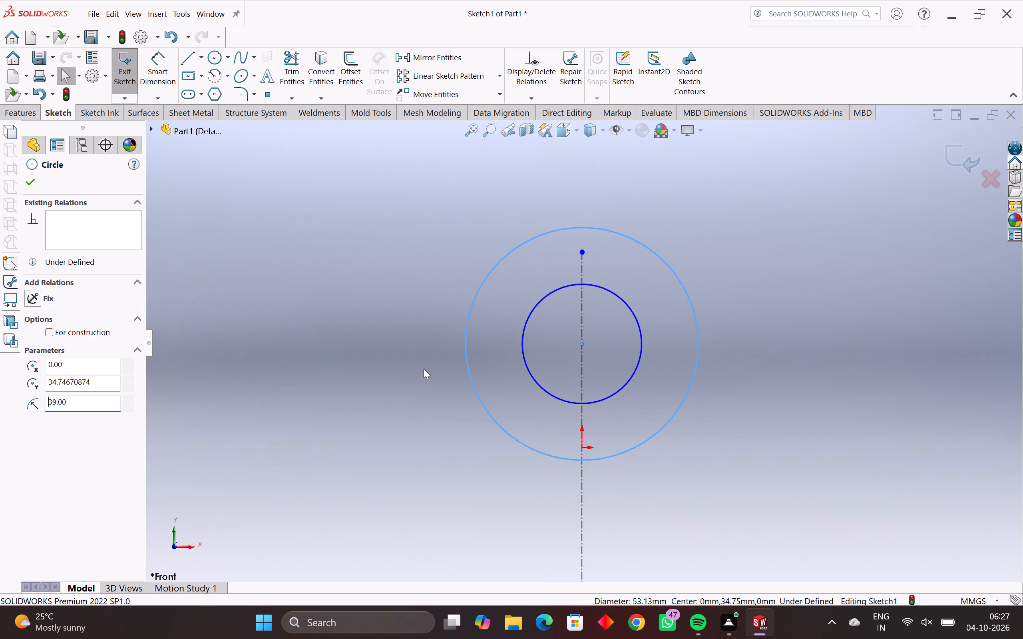
middle_drag(432, 374, 417, 366)
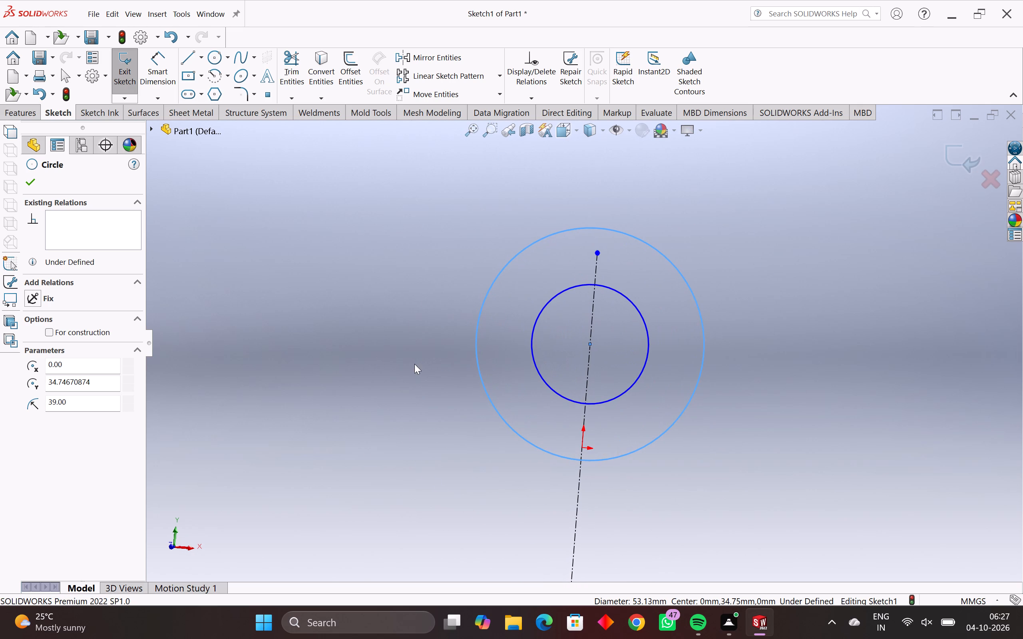
key(Escape)
key(Escape)
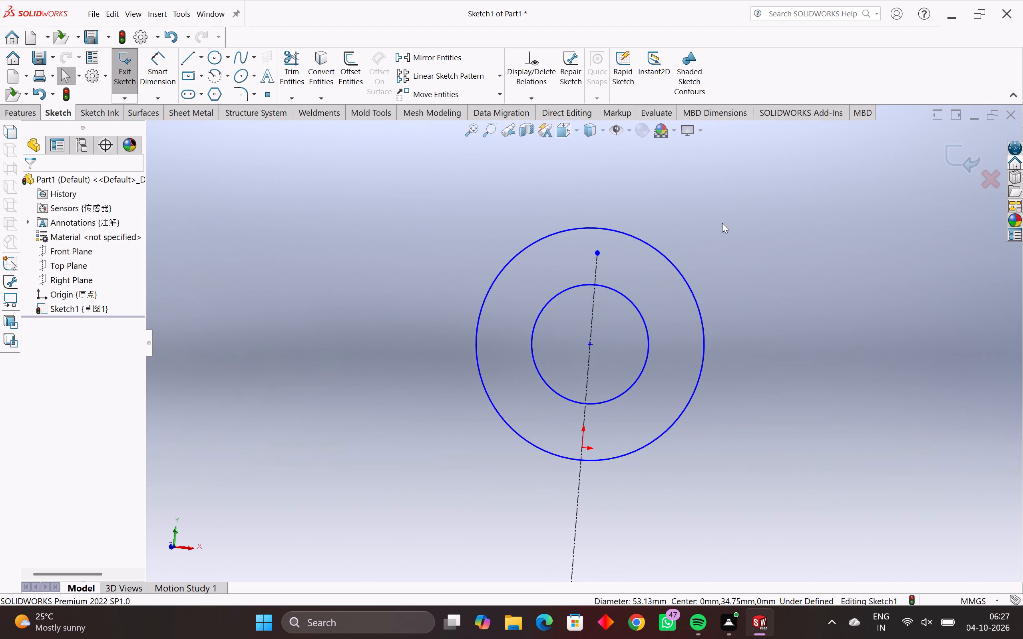
Fully define both circles and the vertical centerline with automatically calculated relations and dimensions referenced to the origin.
drag(722, 223, 341, 496)
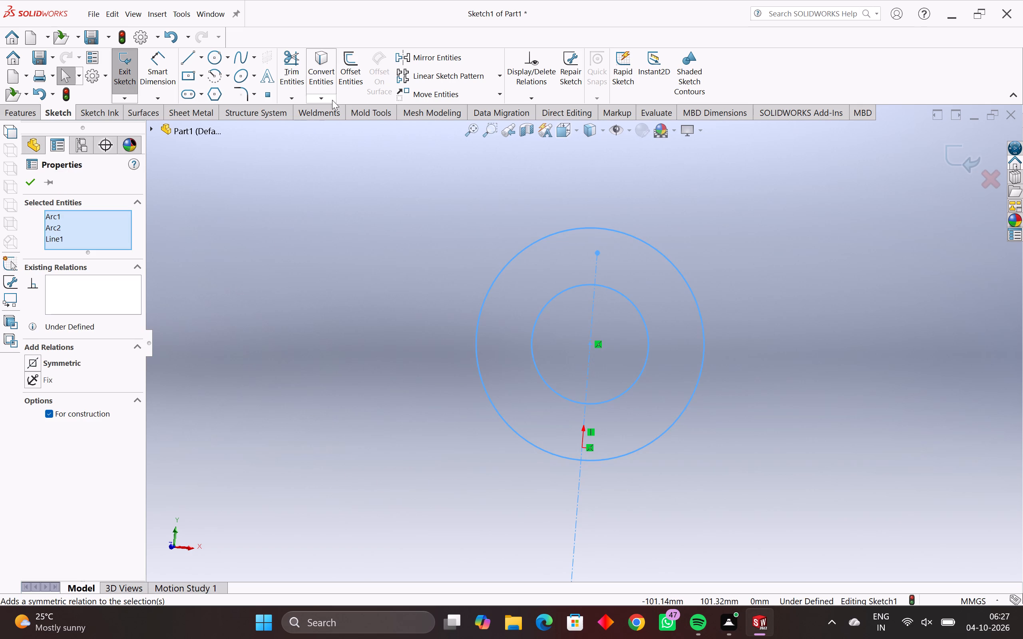
click(527, 101)
click(526, 142)
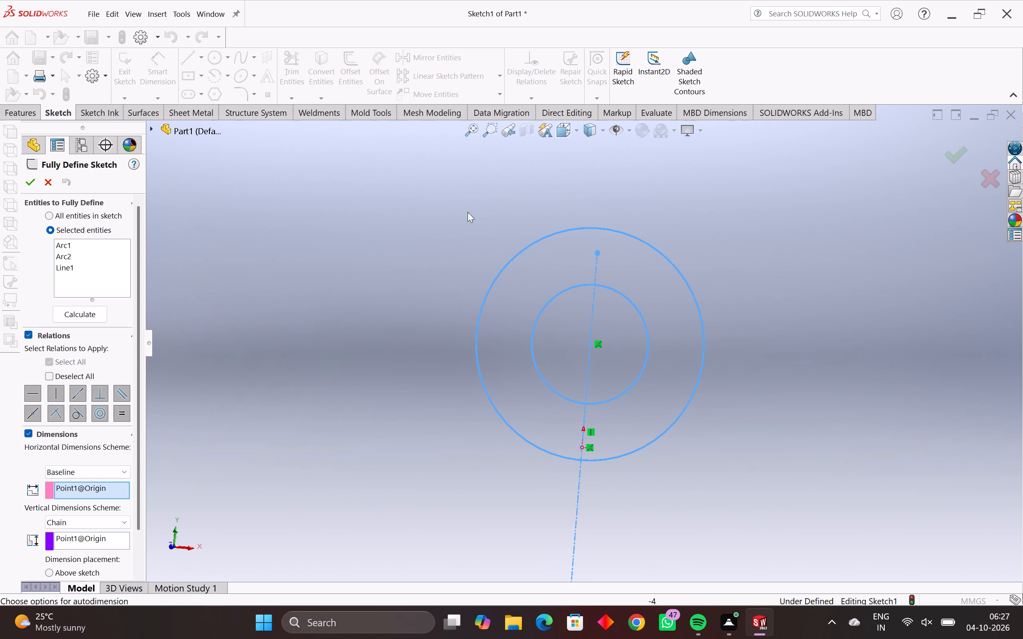
click(68, 308)
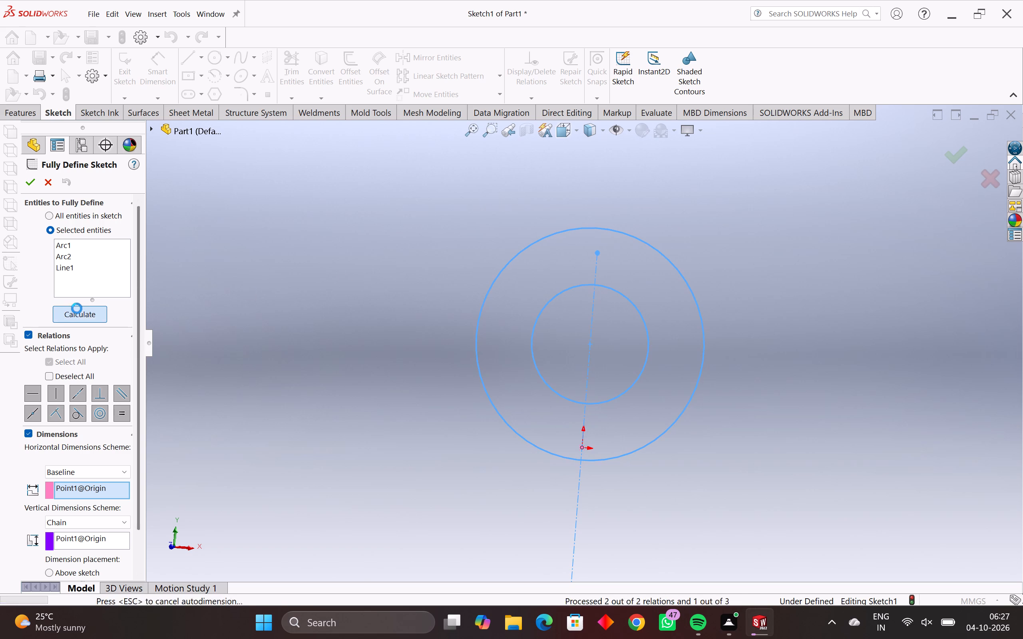
middle_drag(383, 422, 412, 434)
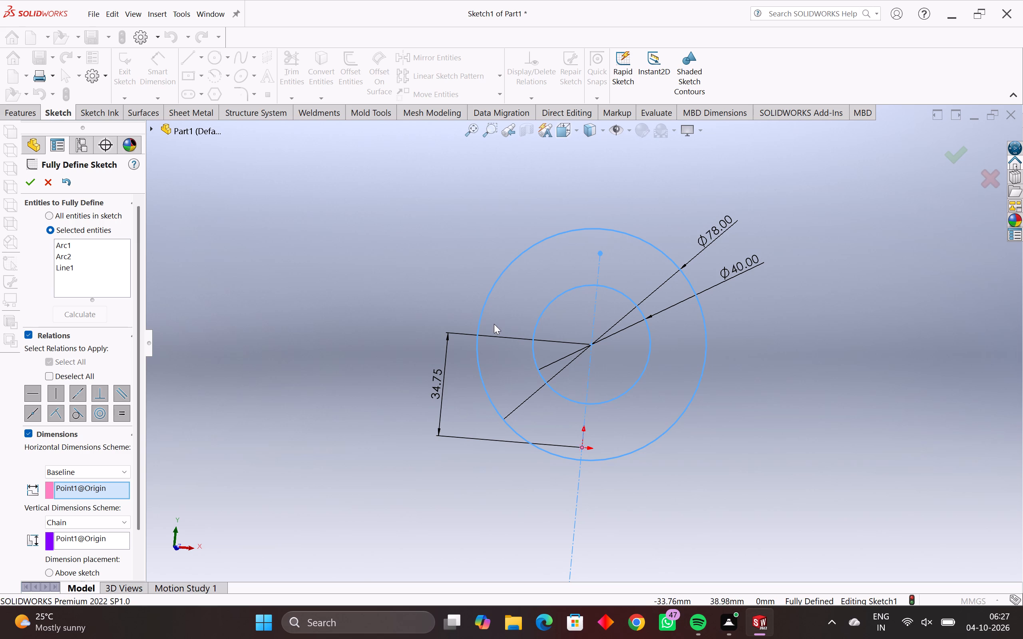
scroll(530, 417, down, 3)
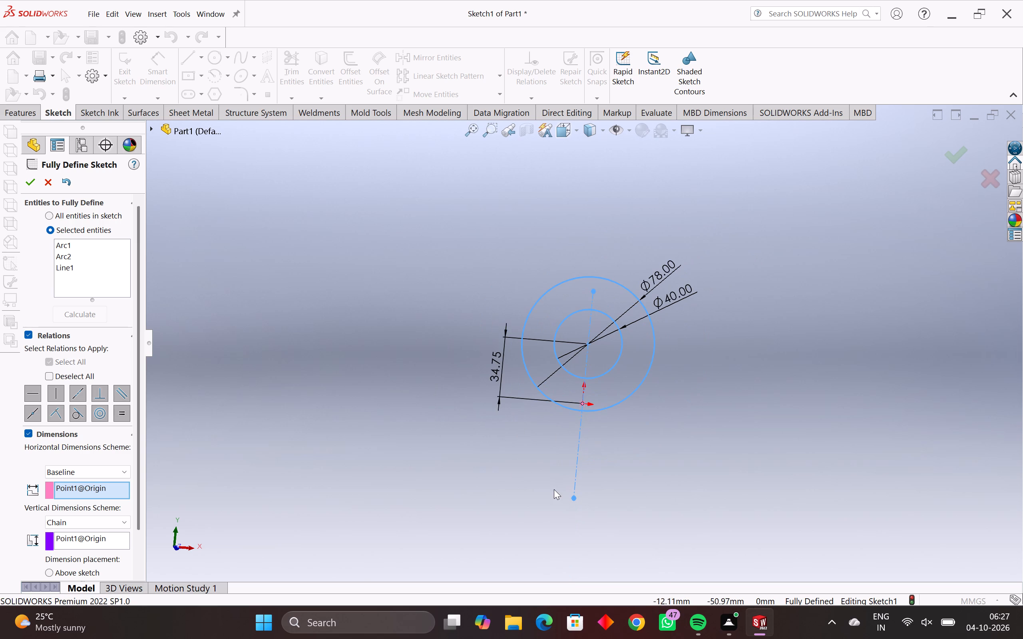
middle_drag(554, 489, 591, 496)
middle_drag(591, 496, 541, 484)
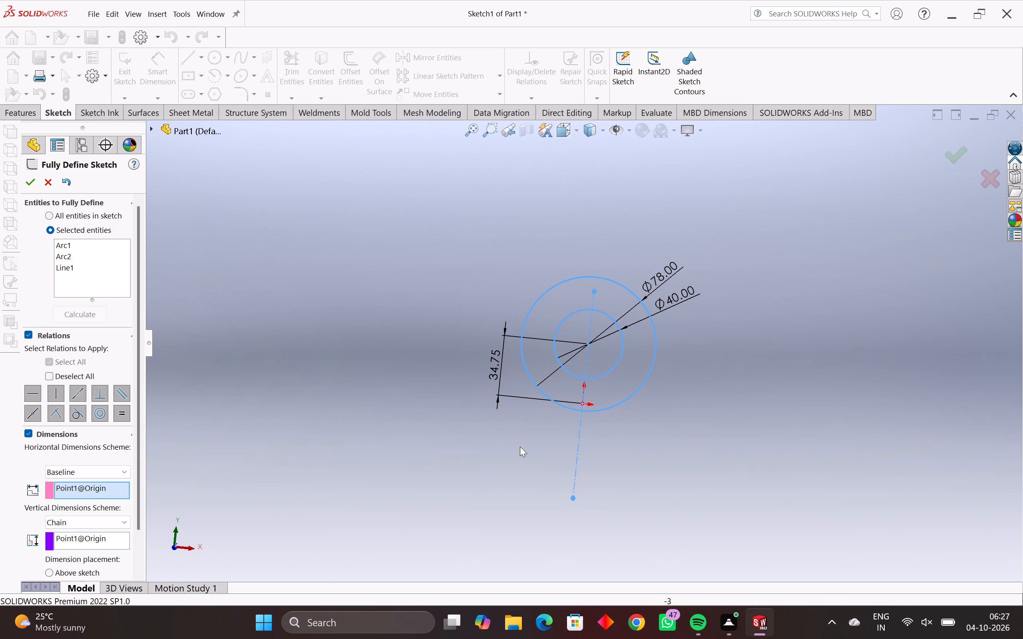
key(Return)
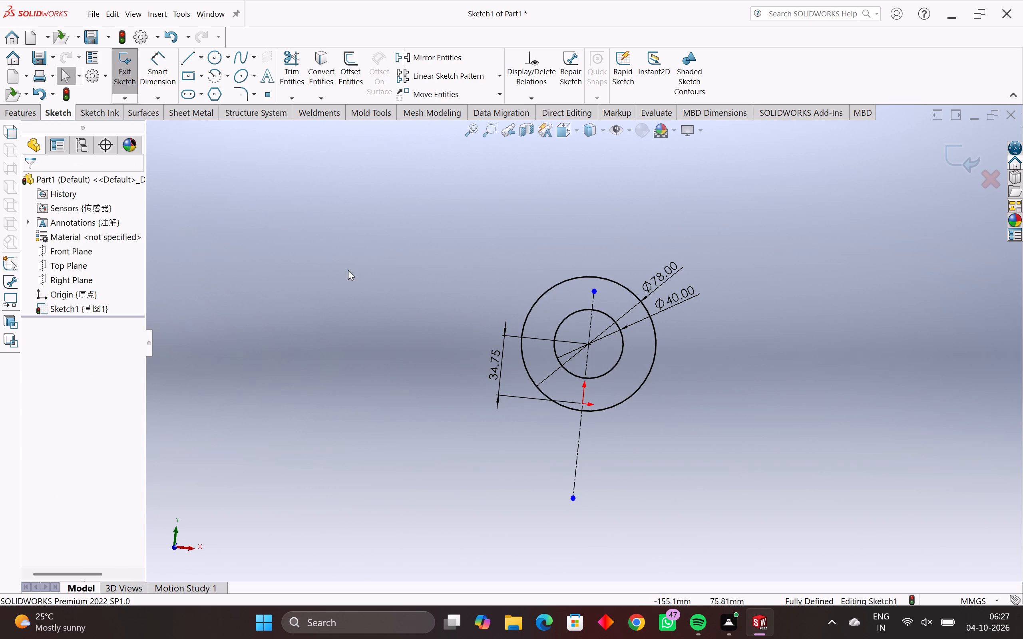
Sketch a horizontal line about 39 mm long from the circles' shared centre to the left side of the outer circle.
middle_drag(368, 325, 396, 368)
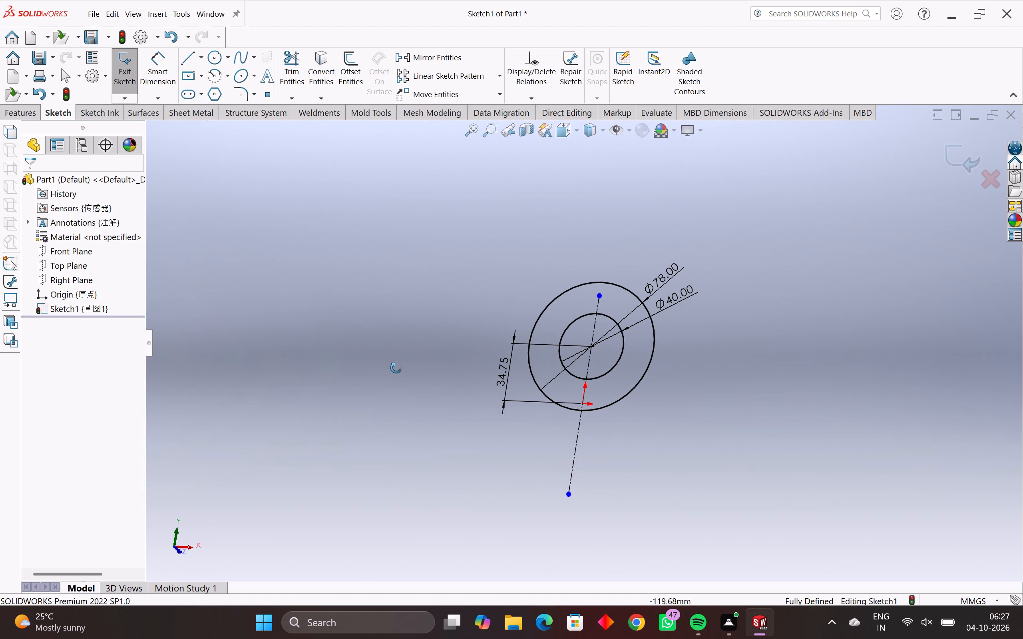
middle_drag(396, 368, 381, 392)
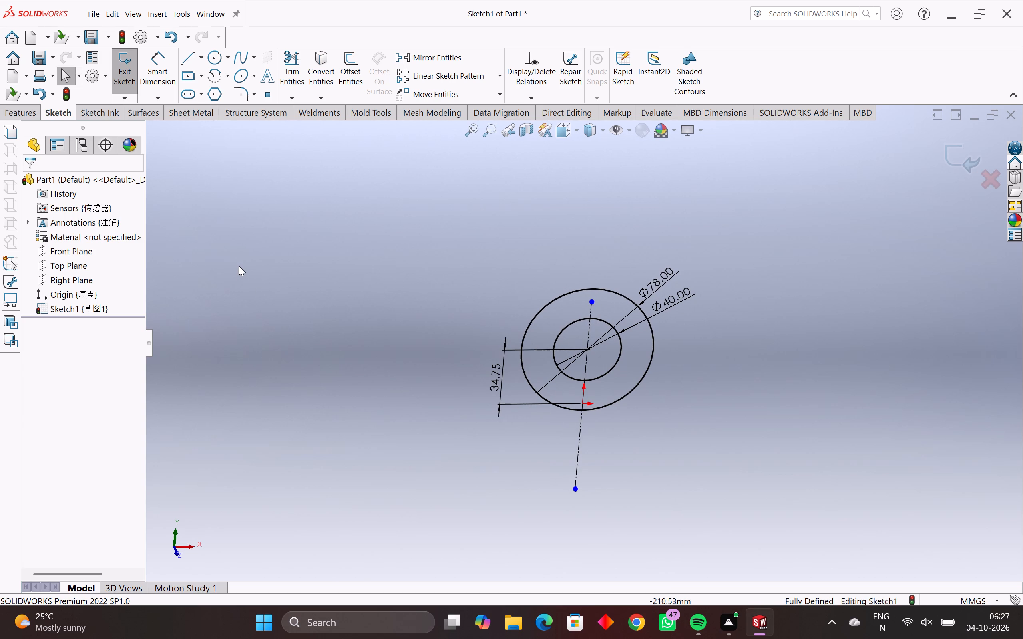
scroll(572, 357, up, 4)
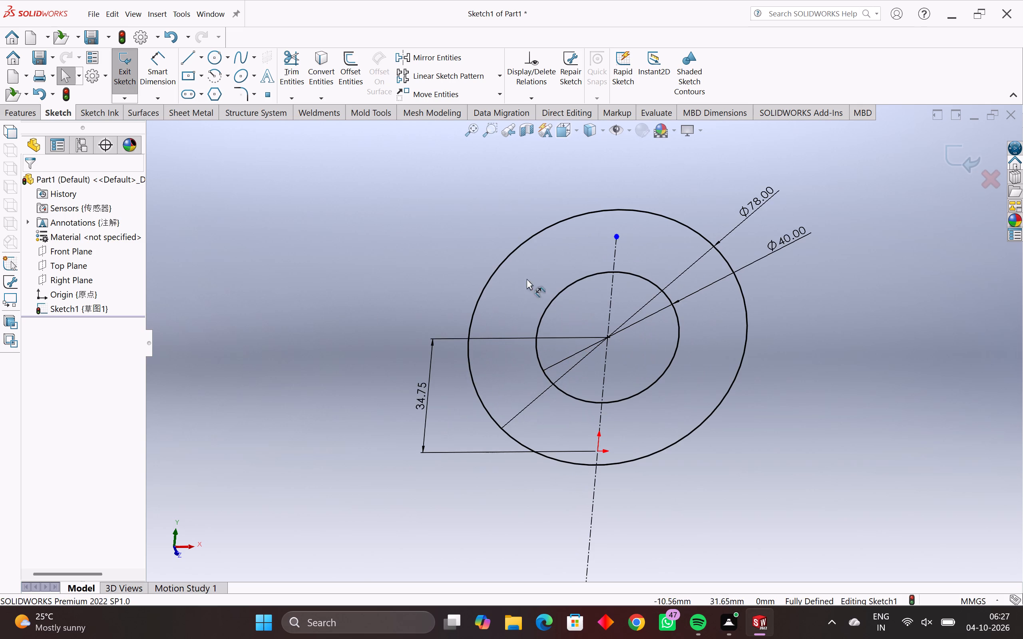
click(189, 64)
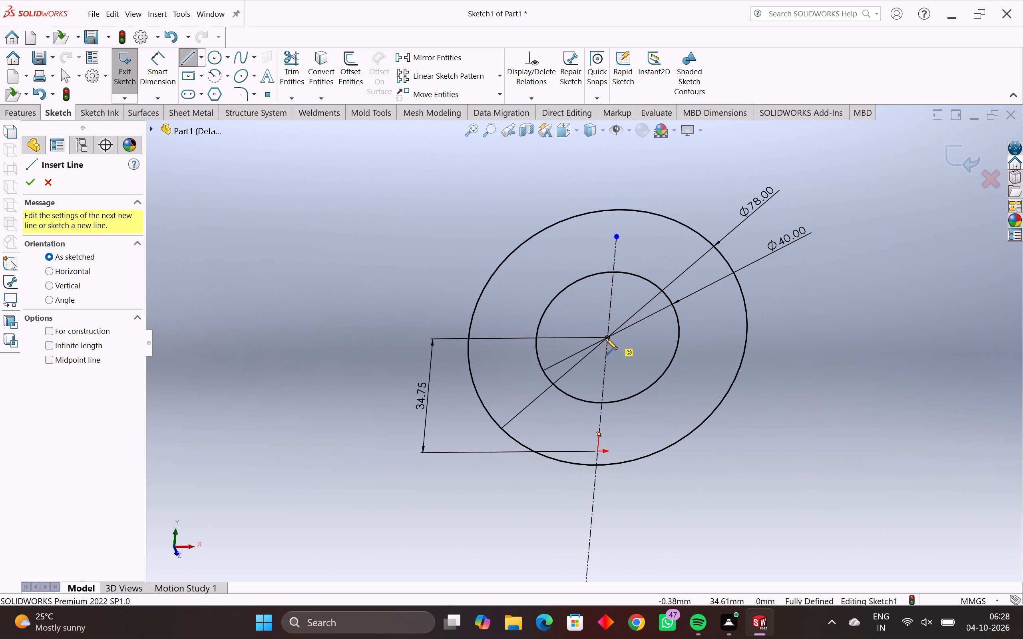
click(608, 336)
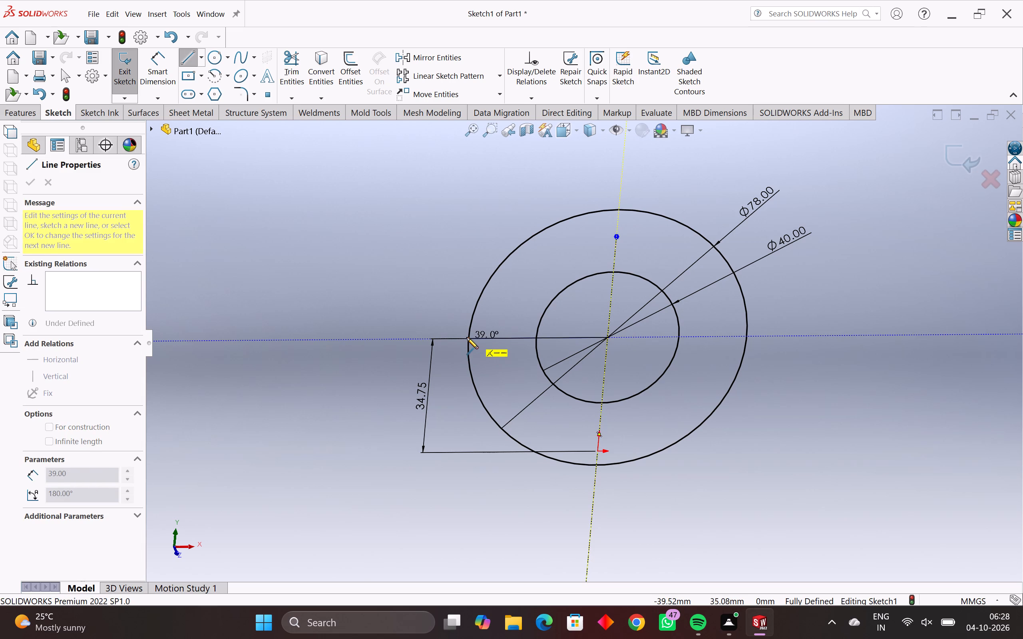
scroll(468, 341, up, 4)
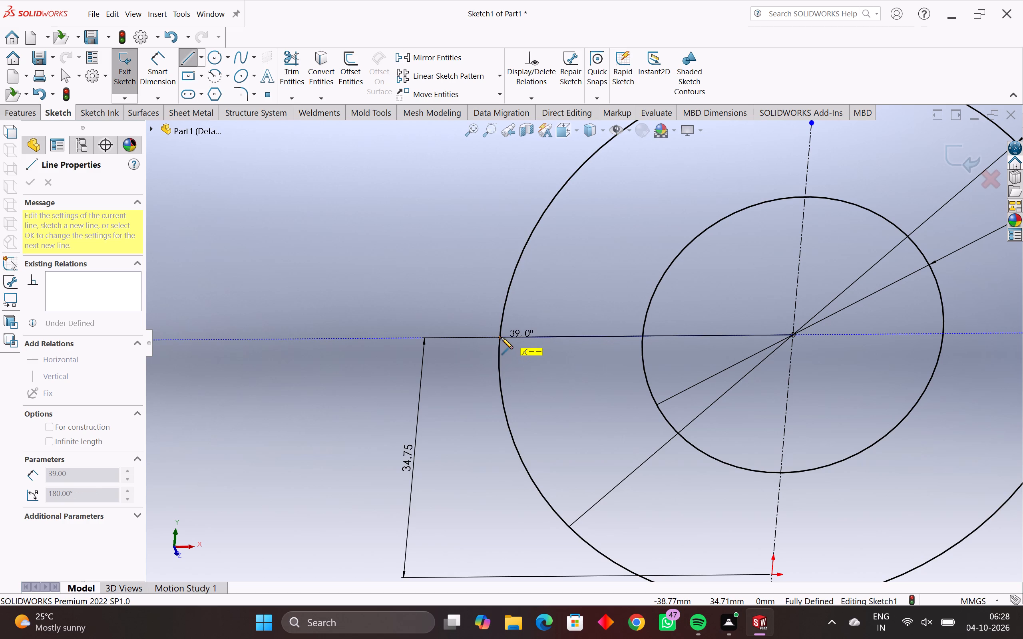
scroll(502, 338, up, 3)
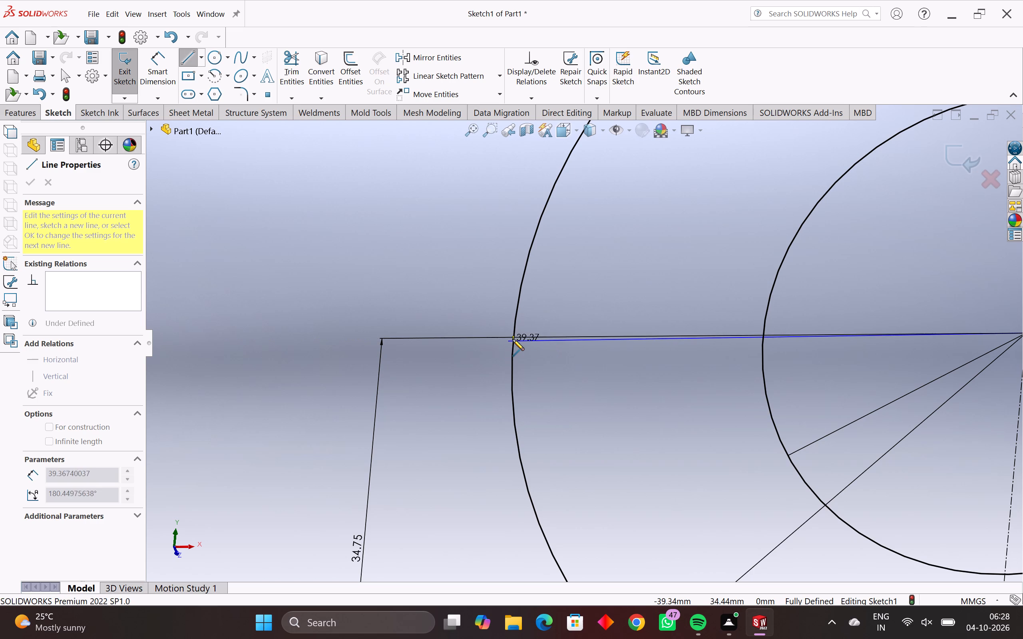
click(513, 338)
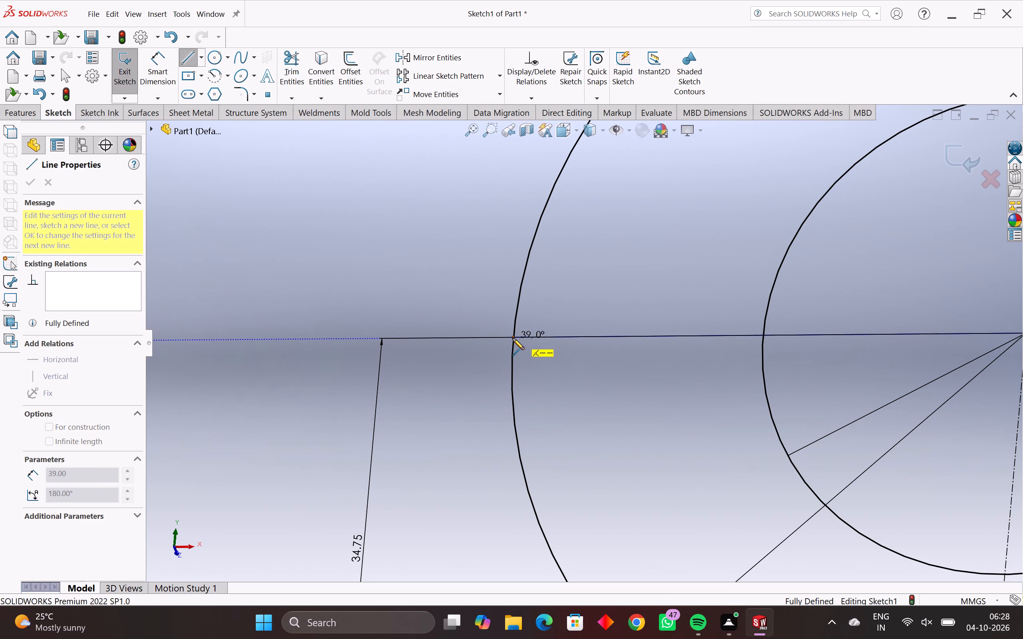
middle_drag(529, 355, 455, 387)
scroll(591, 407, up, 1)
key(Escape)
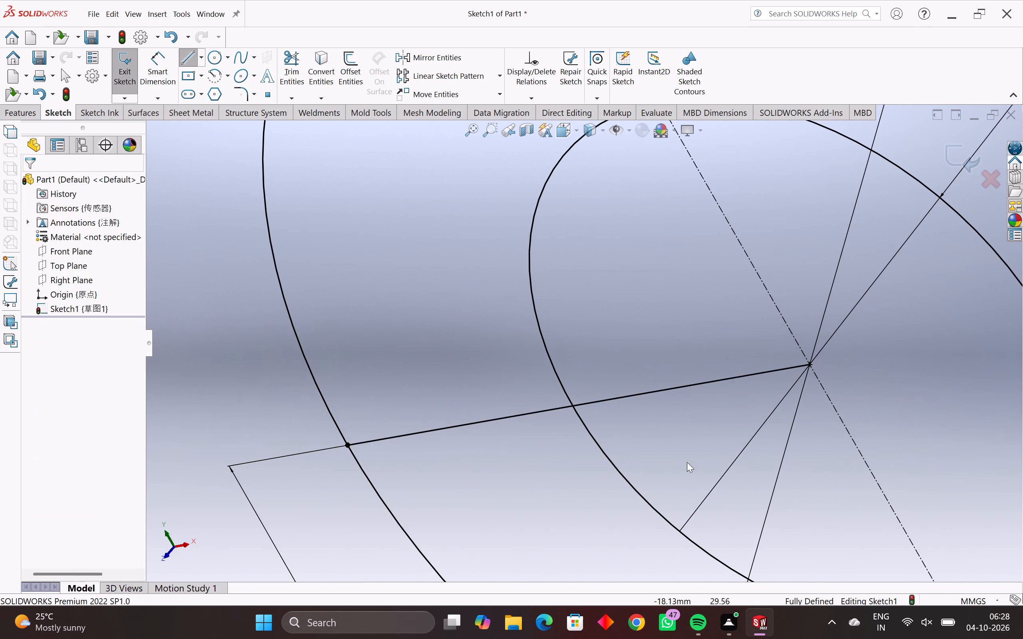
Sketch a second horizontal line about 39 mm long from the shared centre to the right side of the outer circle.
scroll(747, 364, down, 3)
scroll(816, 387, down, 2)
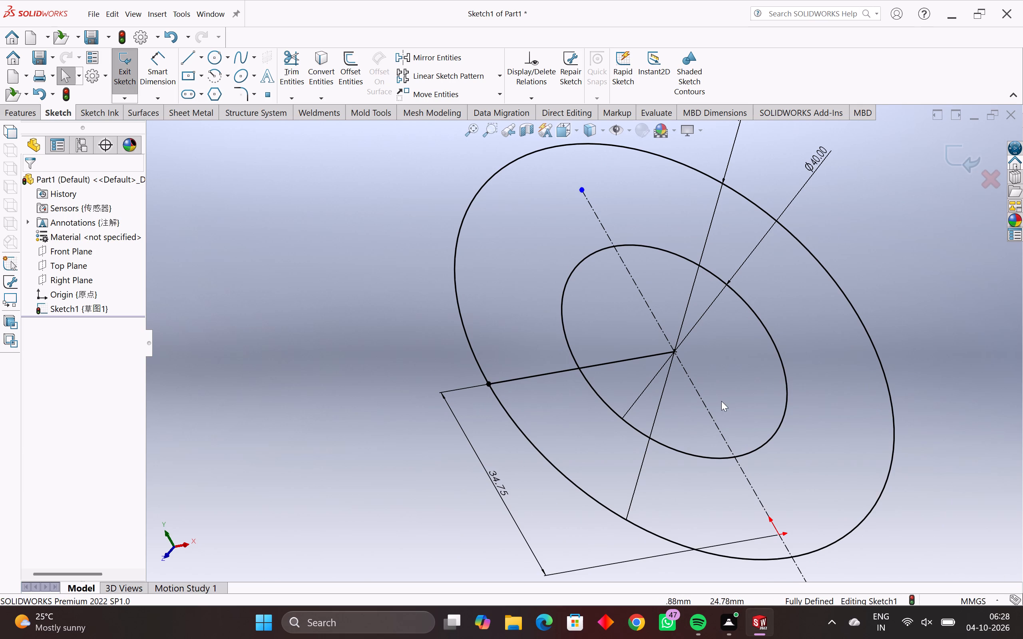
key(Return)
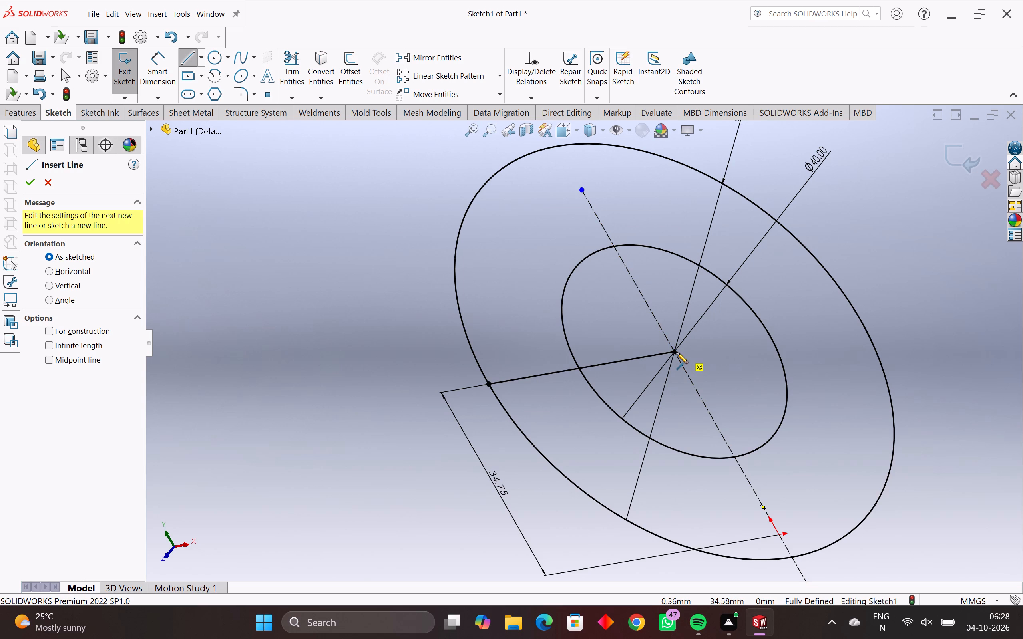
click(677, 352)
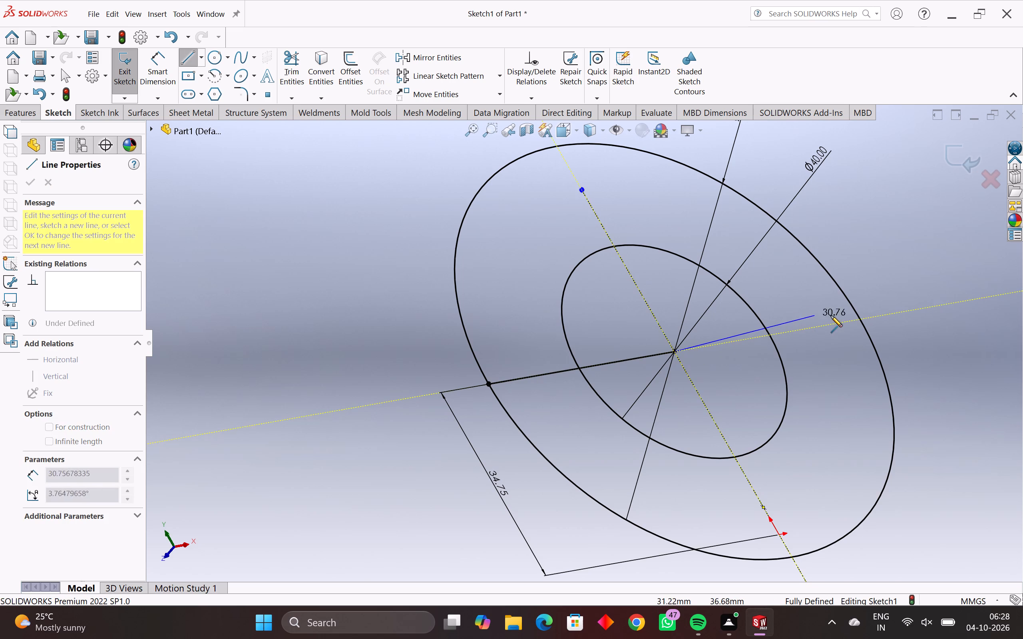
click(861, 319)
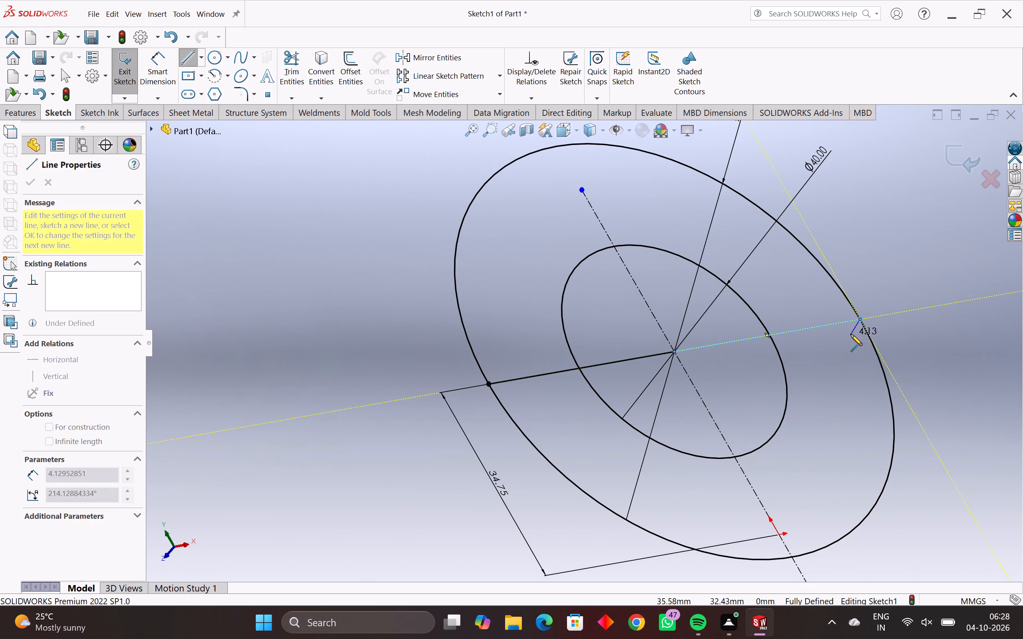
key(Escape)
Set the outer circle's diameter to 76 mm.
scroll(774, 316, down, 4)
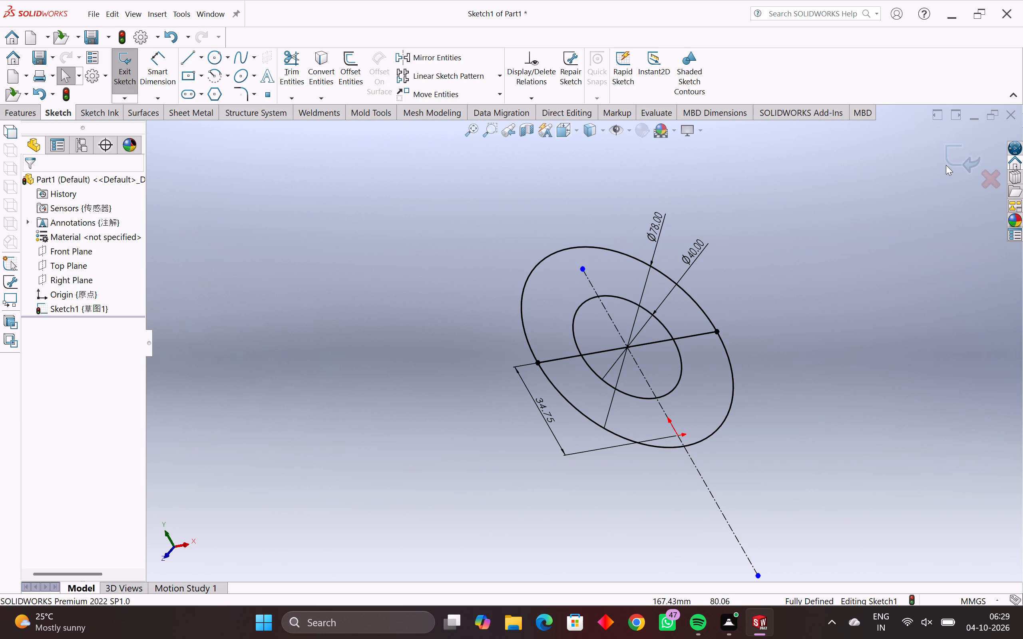
click(655, 222)
double_click(655, 222)
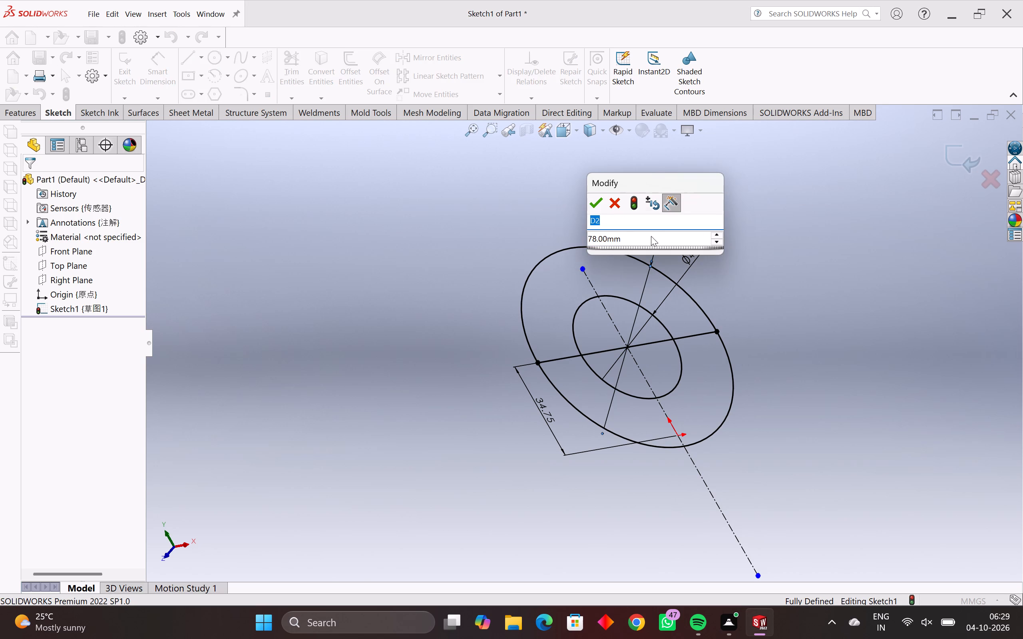
drag(651, 236, 566, 247)
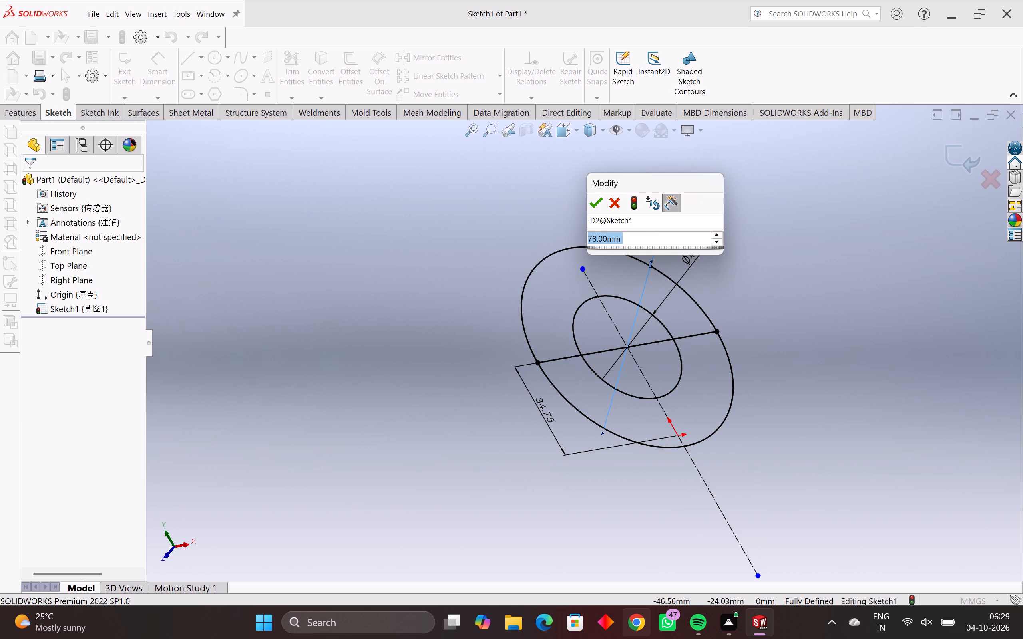
text(76)
key(Return)
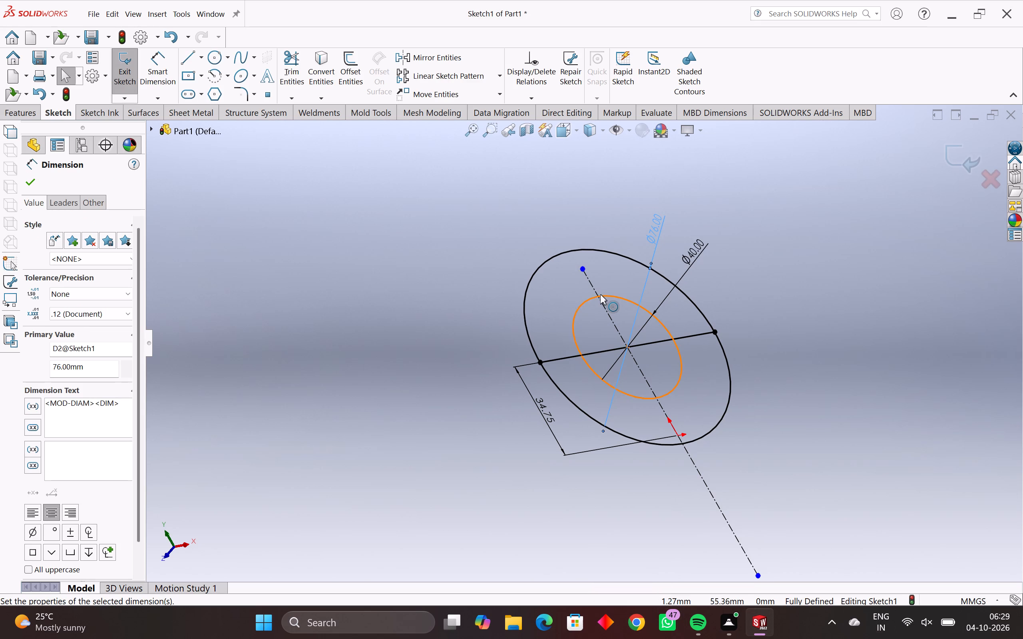
middle_drag(600, 294, 611, 328)
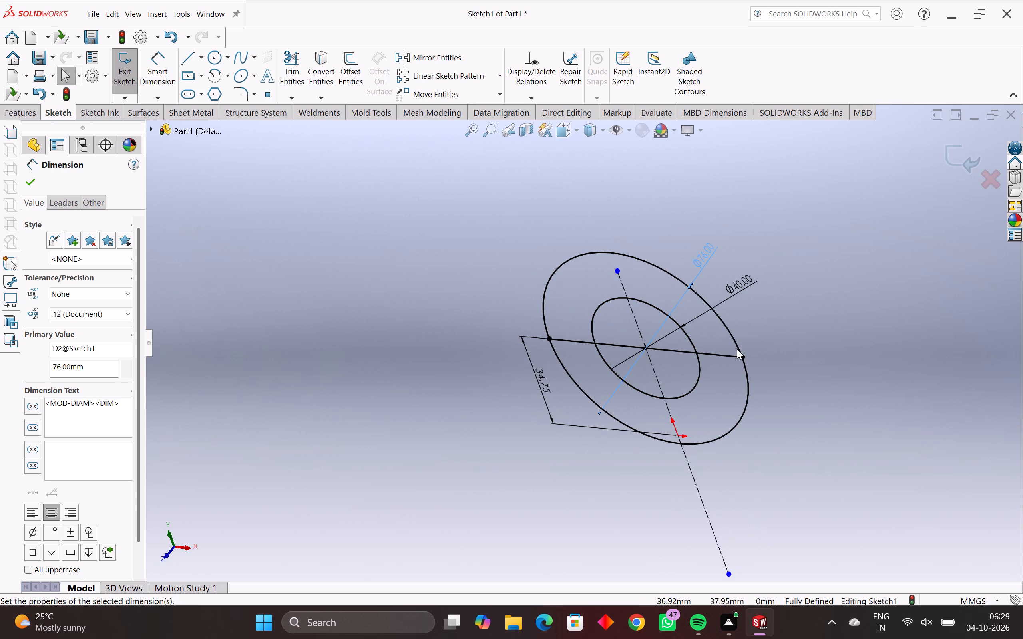
scroll(737, 349, up, 7)
scroll(714, 377, up, 5)
scroll(511, 341, up, 4)
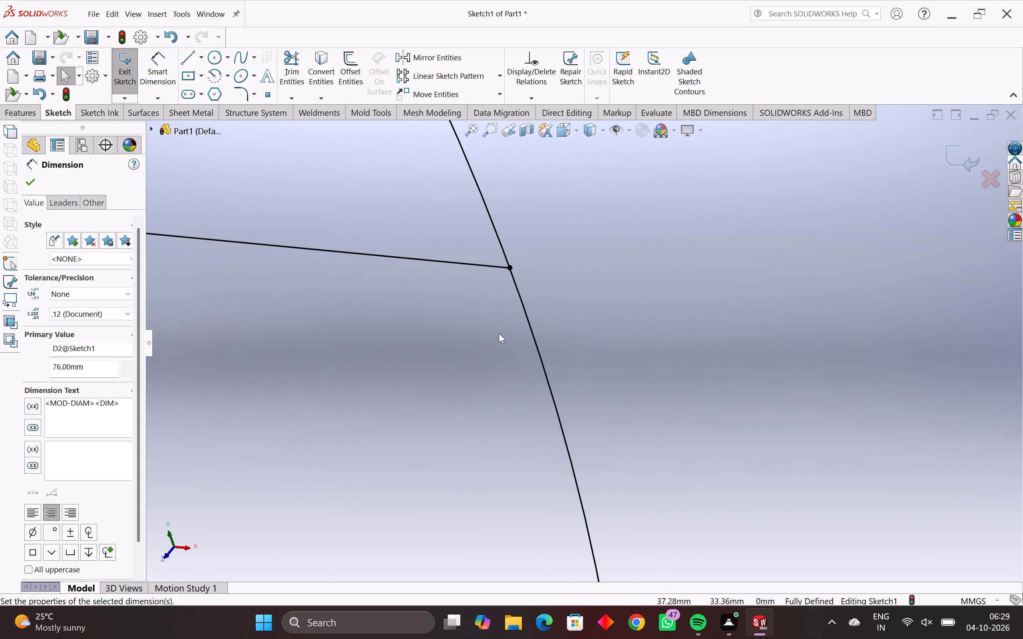
scroll(504, 311, down, 14)
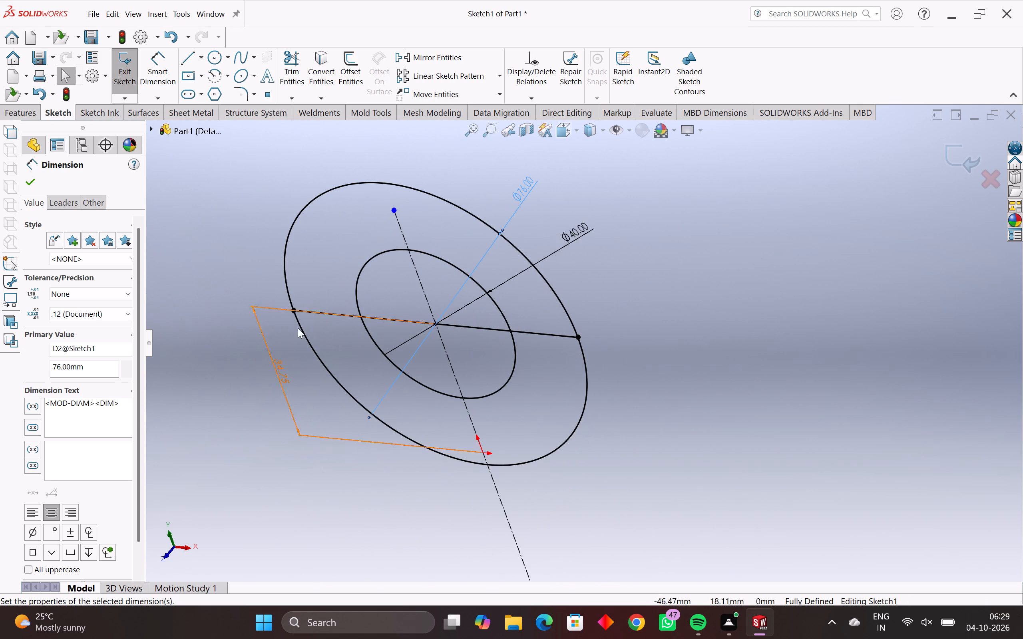
scroll(298, 292, up, 3)
scroll(298, 292, down, 2)
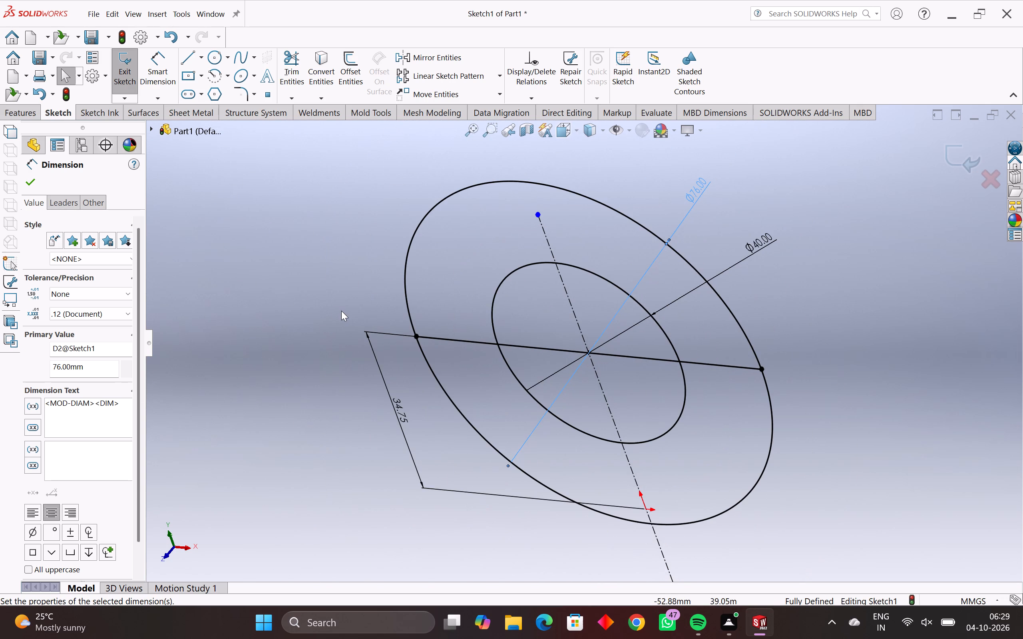
key(Return)
key(Return)
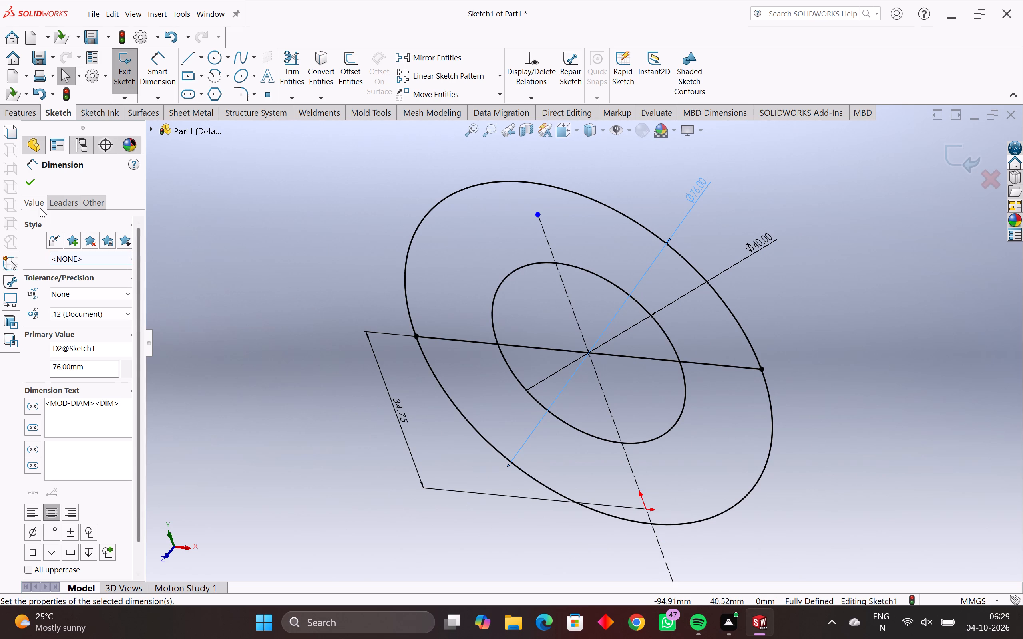
click(24, 183)
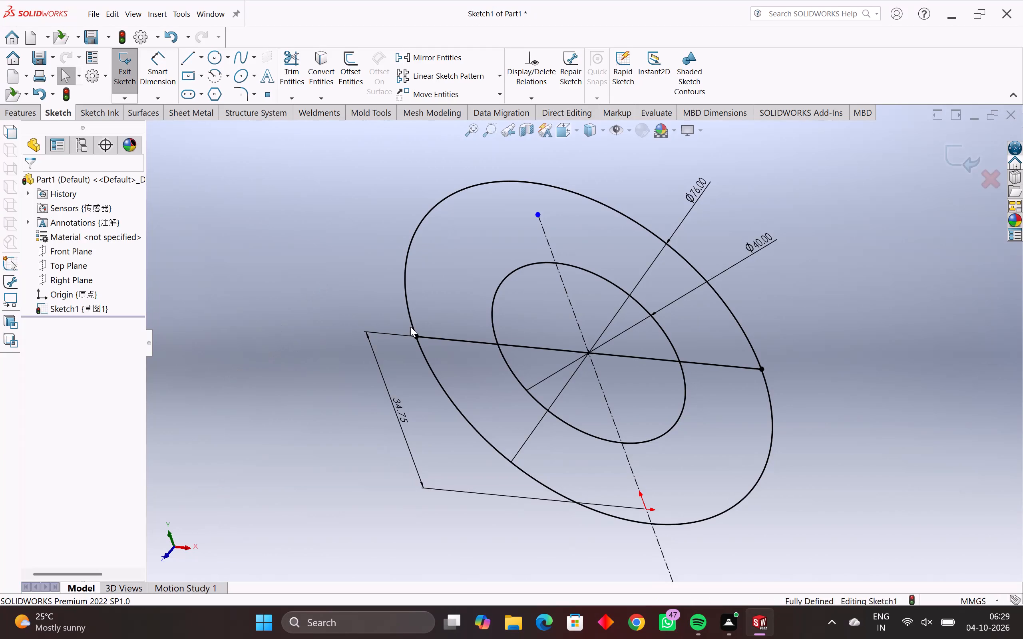
Examine the horizontal lines' endpoints on the outer circle and check the whole profile from several angles.
scroll(739, 396, up, 2)
scroll(746, 355, up, 5)
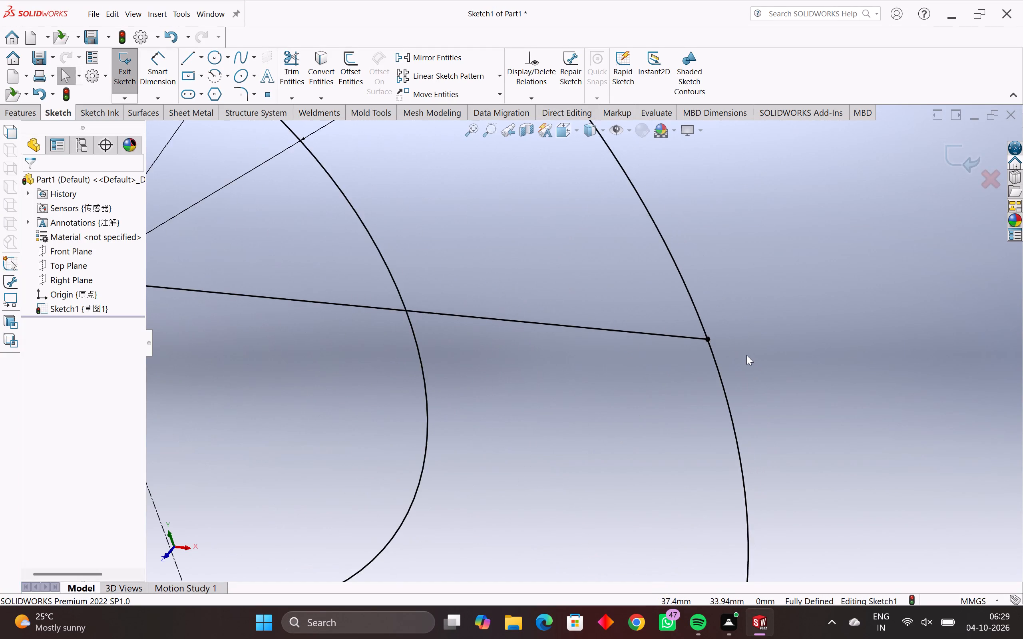
scroll(746, 355, up, 5)
scroll(571, 304, up, 4)
scroll(664, 413, up, 3)
scroll(655, 368, down, 2)
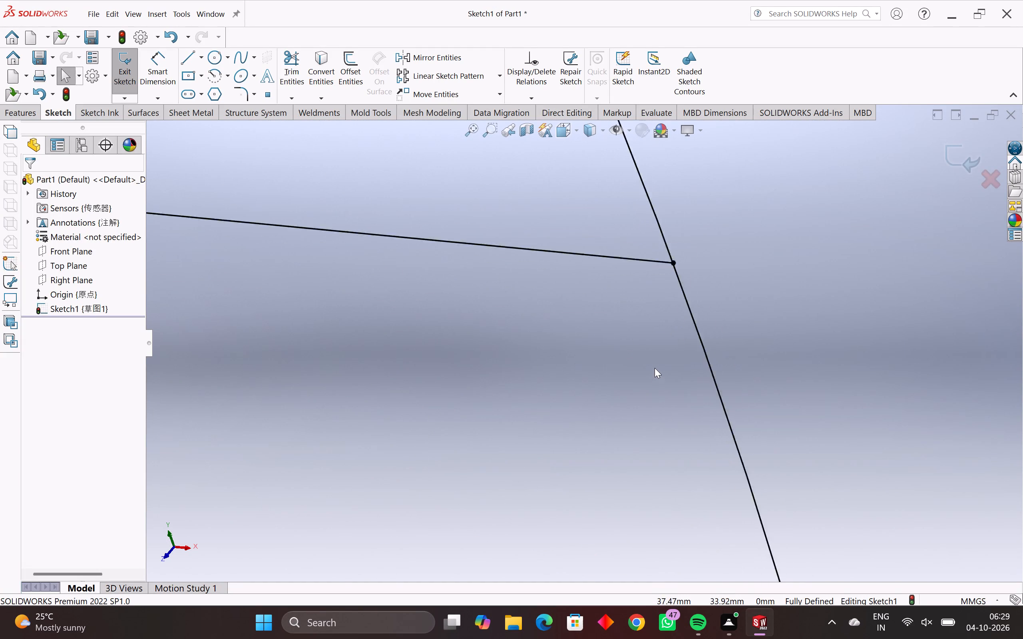
scroll(655, 368, down, 3)
scroll(587, 449, down, 10)
scroll(496, 513, down, 7)
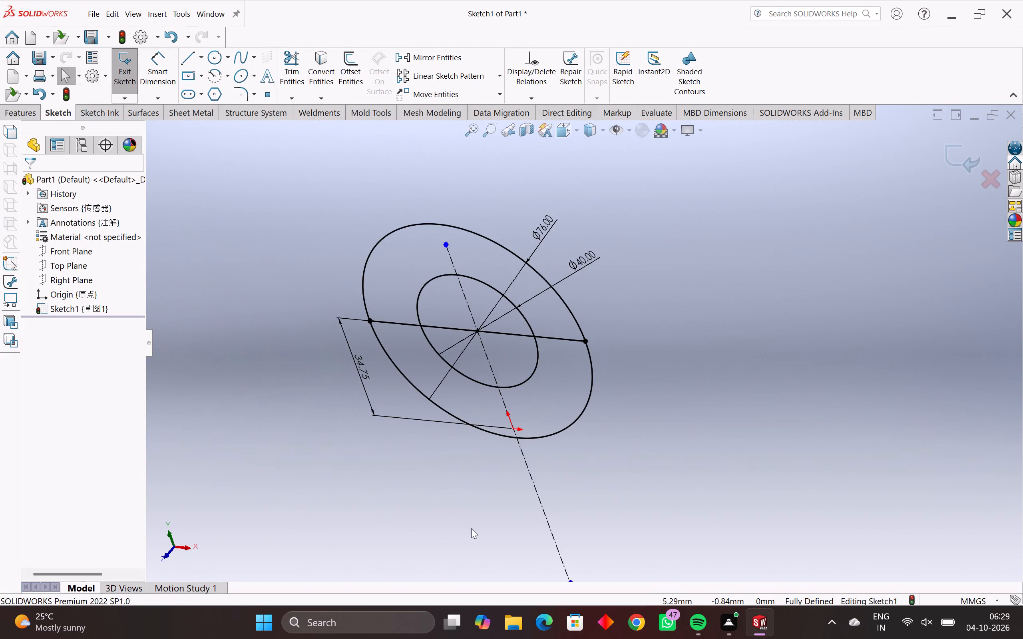
scroll(470, 526, down, 1)
middle_drag(470, 528, 510, 474)
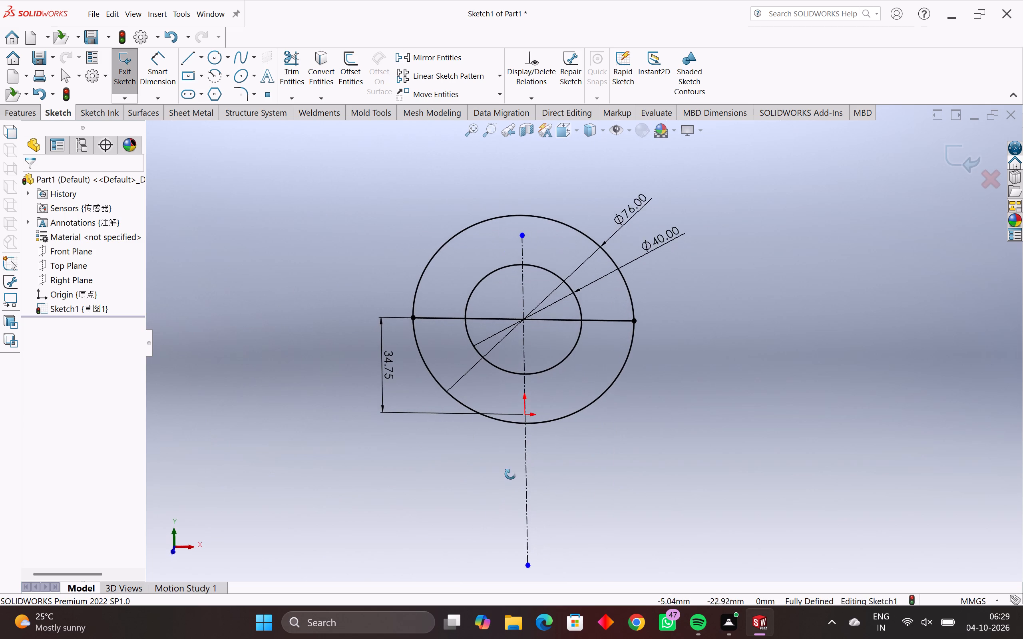
middle_drag(510, 474, 514, 444)
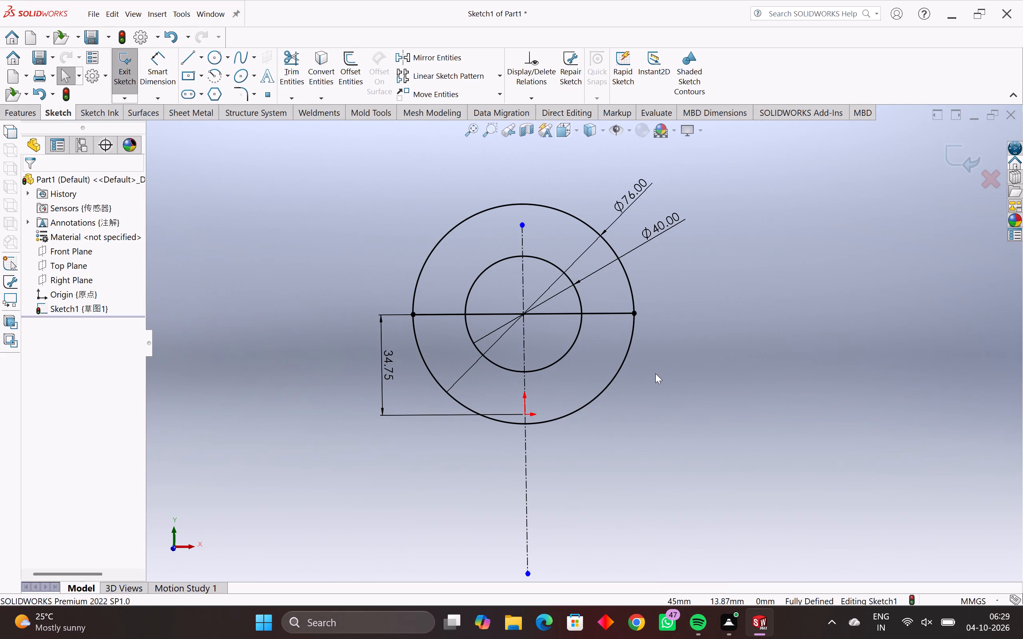
middle_drag(691, 372, 668, 396)
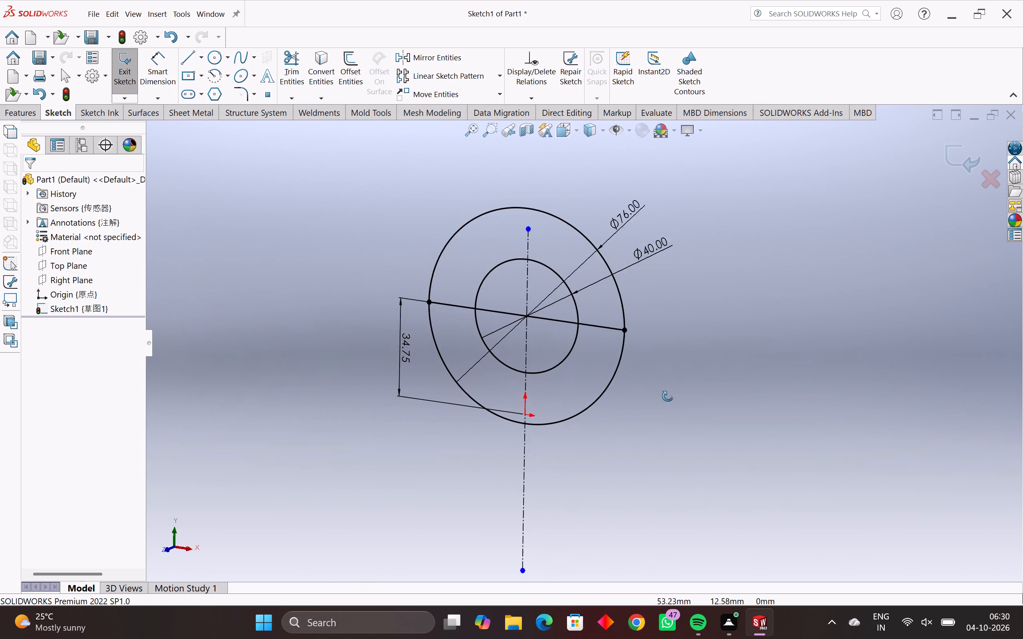
middle_drag(668, 396, 669, 372)
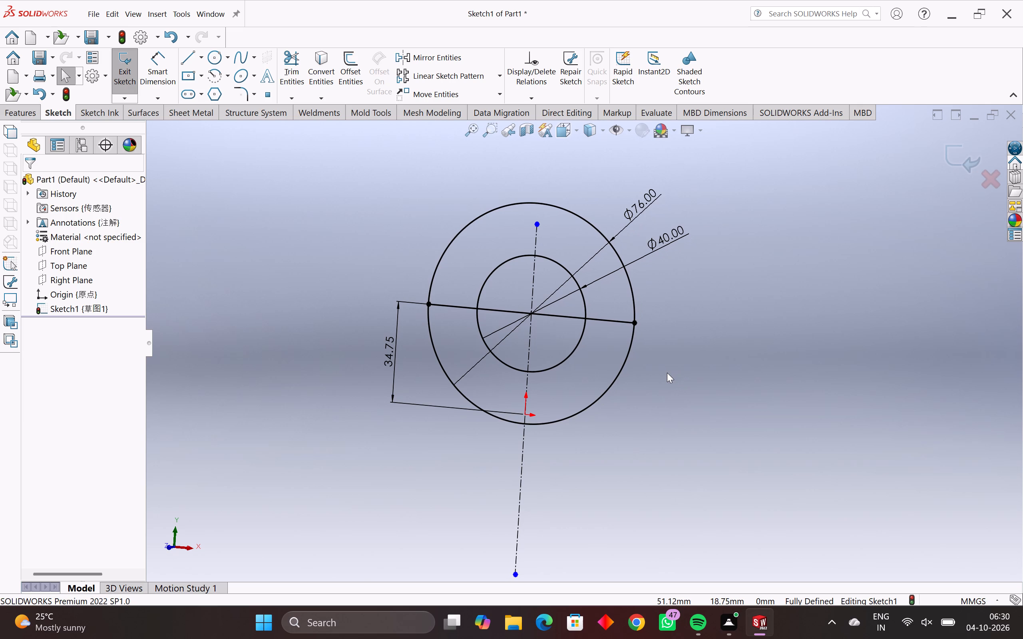
middle_drag(667, 371, 701, 344)
scroll(667, 371, up, 1)
scroll(693, 345, down, 4)
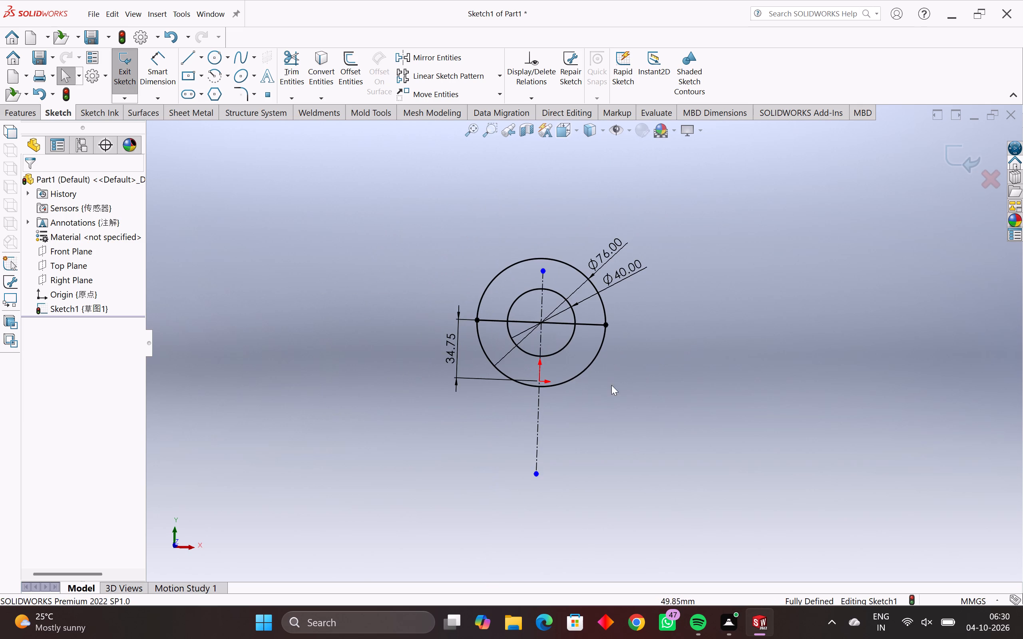
middle_drag(607, 388, 561, 415)
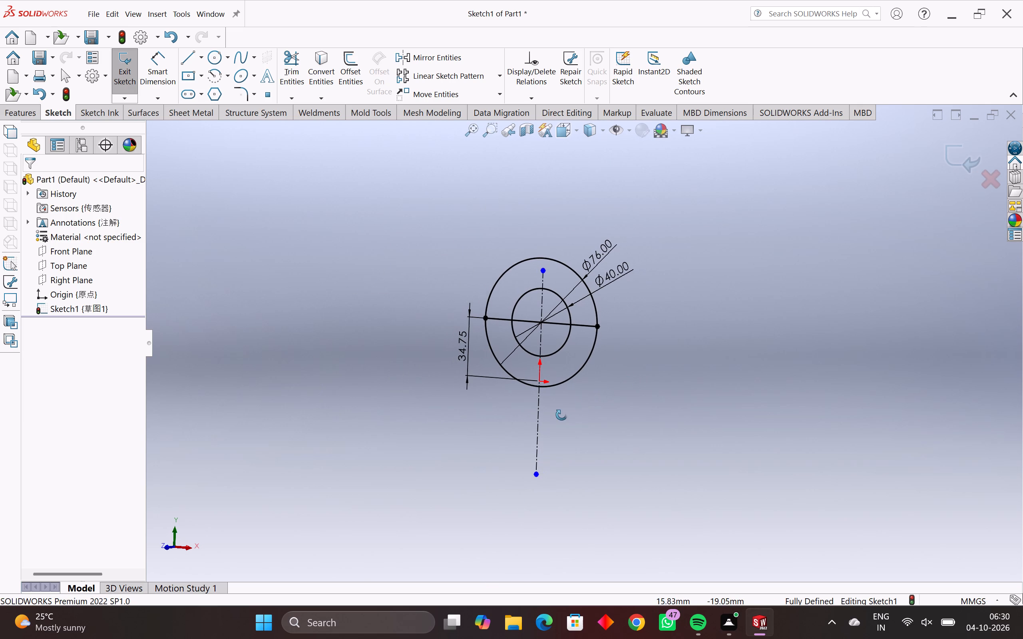
middle_drag(561, 415, 598, 401)
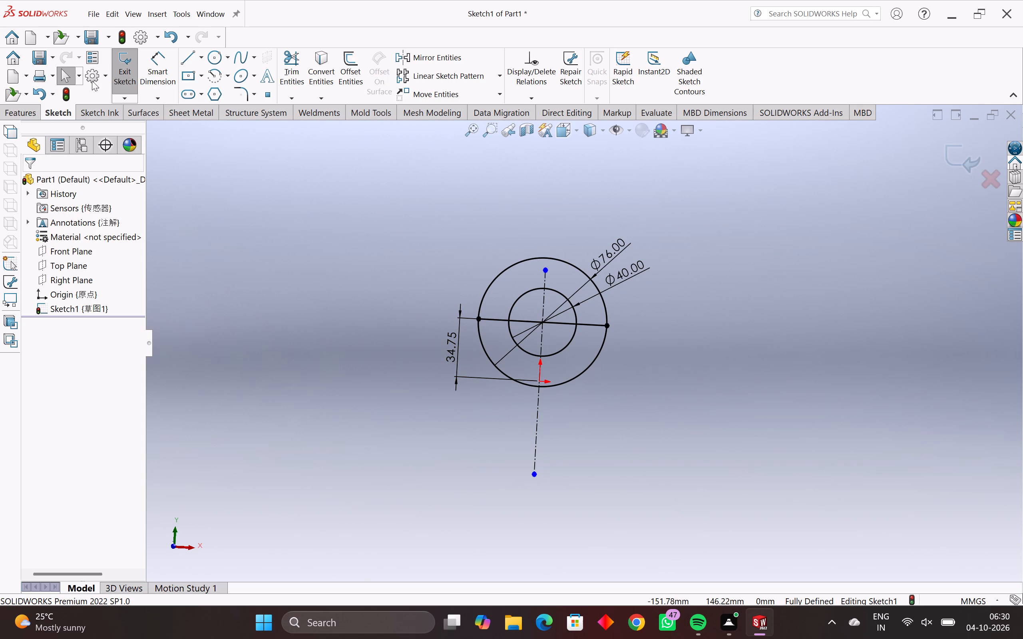
Exit the finished sketch, ready for solid feature creation.
click(120, 68)
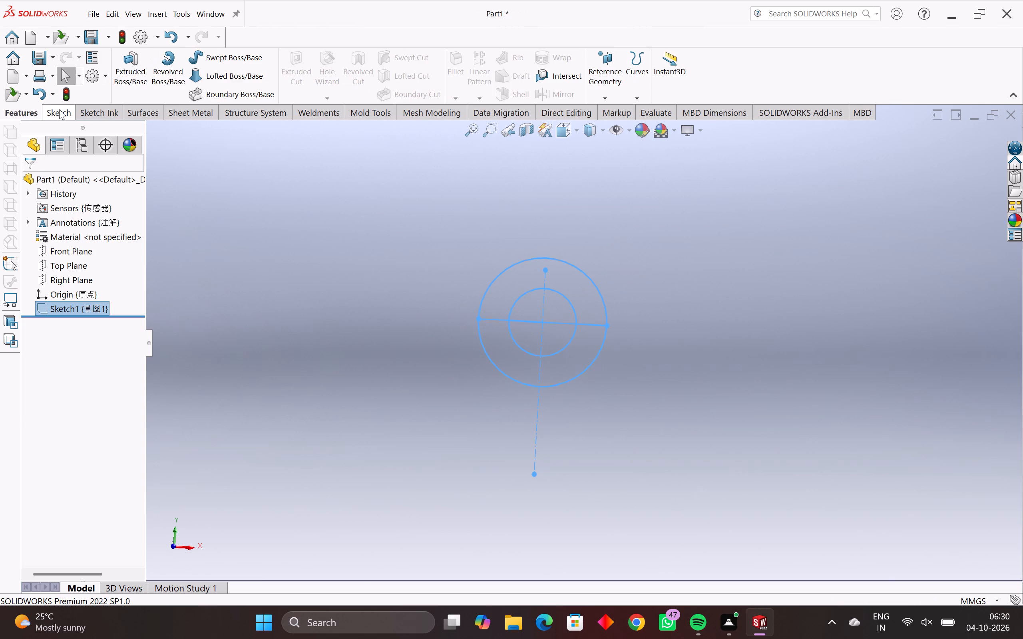
click(11, 113)
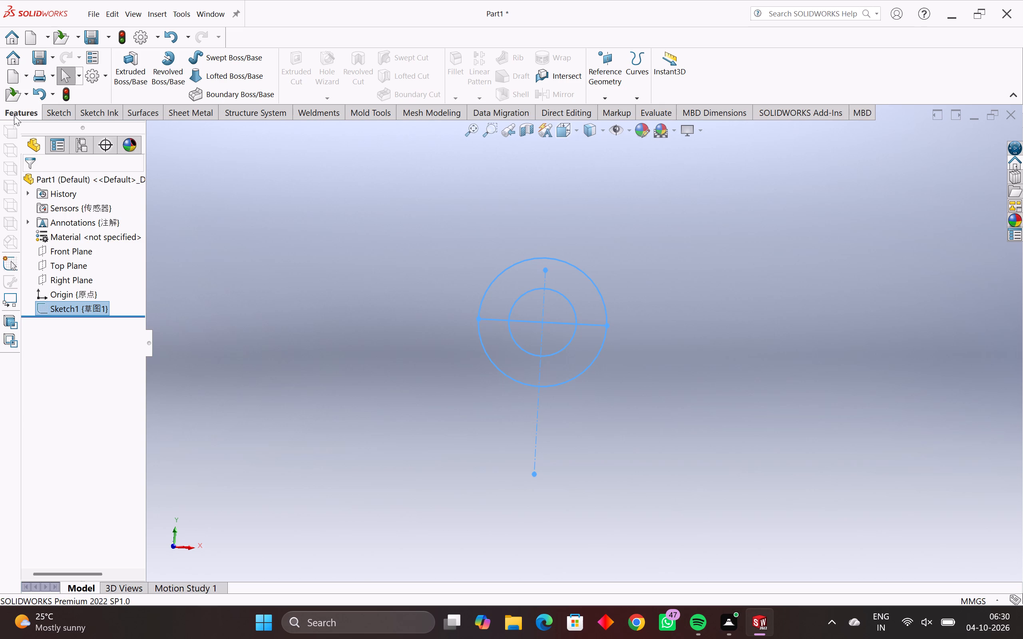
Extrude the three ring regions between the 40 and 76 mm circles 32 mm in the reversed direction.
drag(17, 111, 17, 111)
drag(17, 111, 17, 116)
click(125, 61)
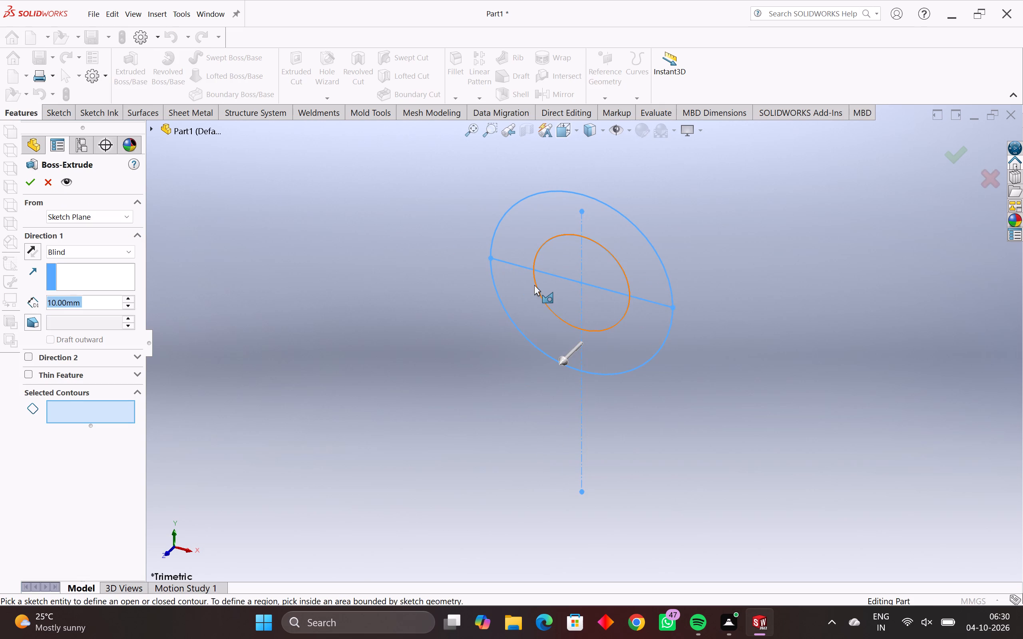
click(526, 280)
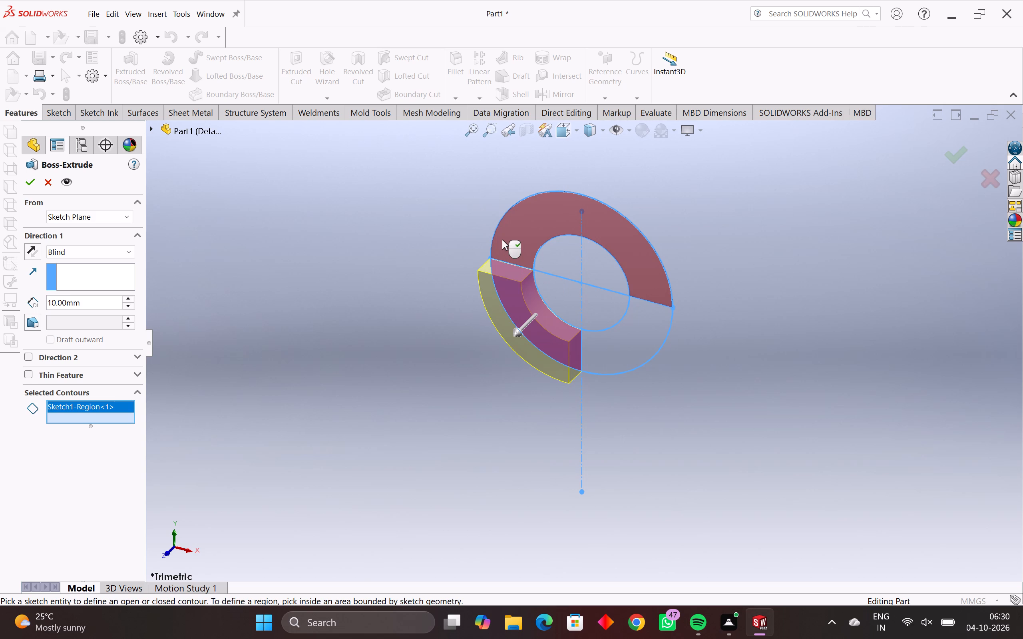
click(505, 241)
click(628, 321)
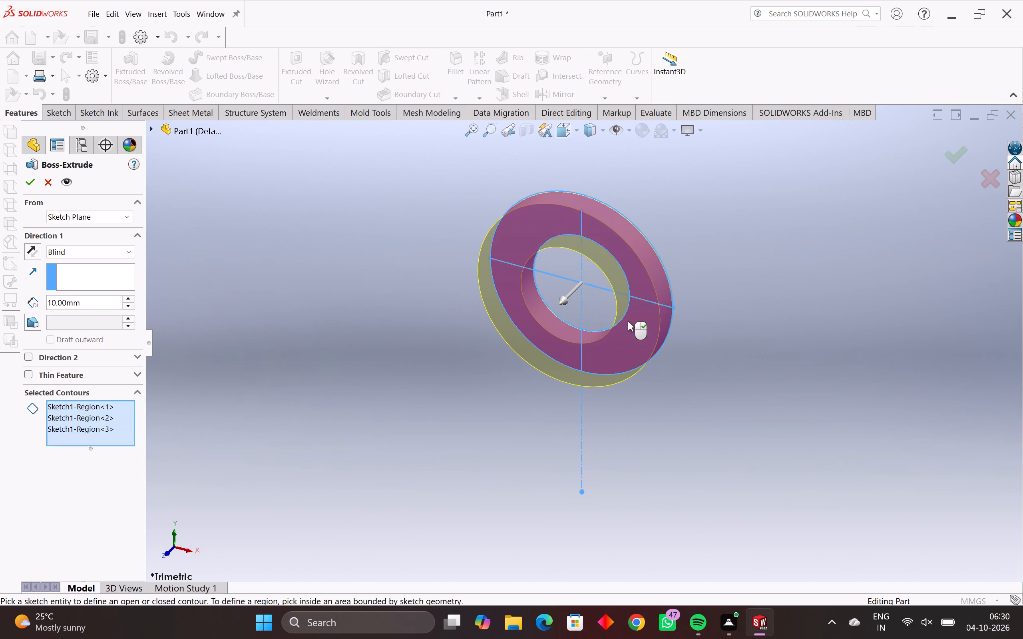
click(565, 304)
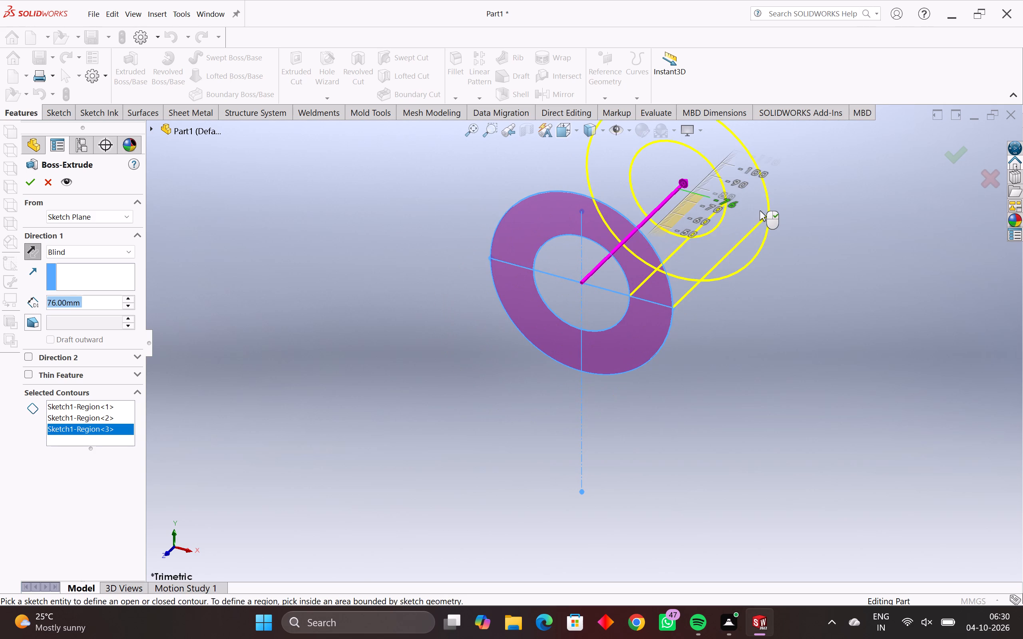
middle_drag(749, 220, 860, 205)
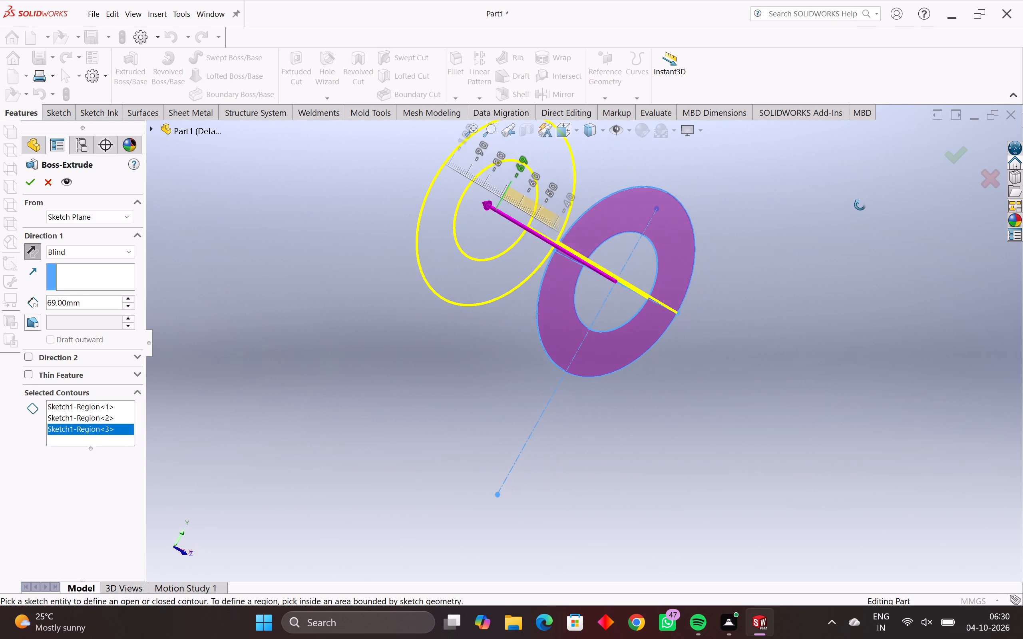
middle_drag(860, 205, 806, 247)
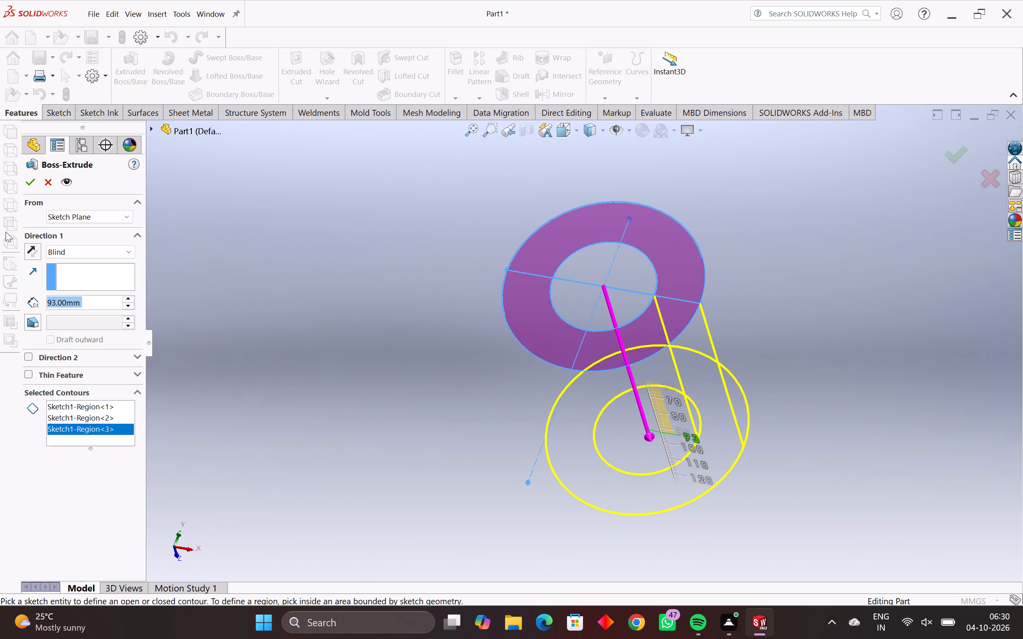
click(31, 253)
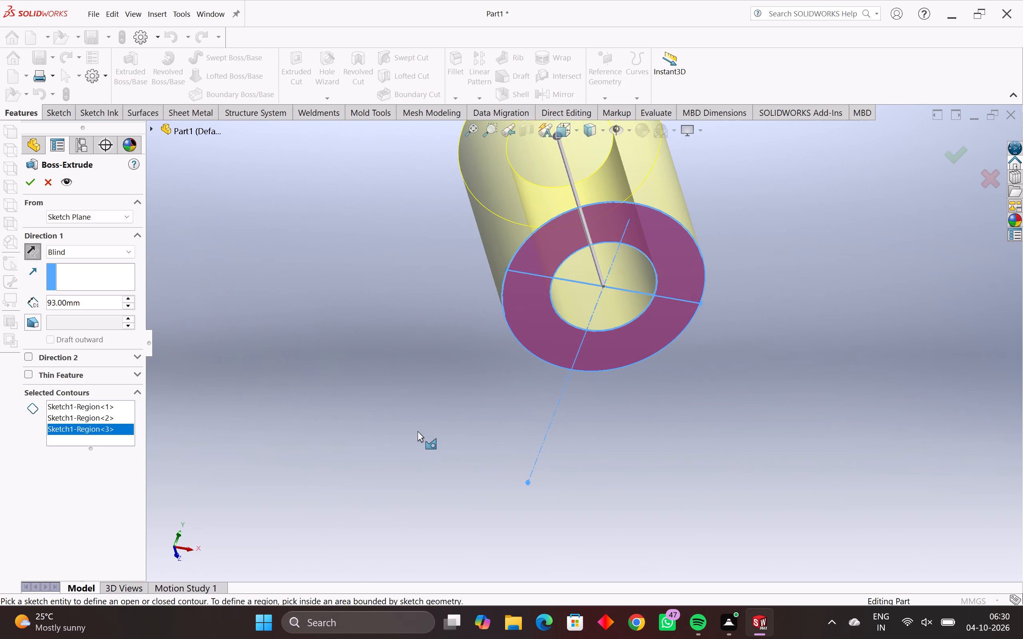
middle_drag(418, 431, 393, 434)
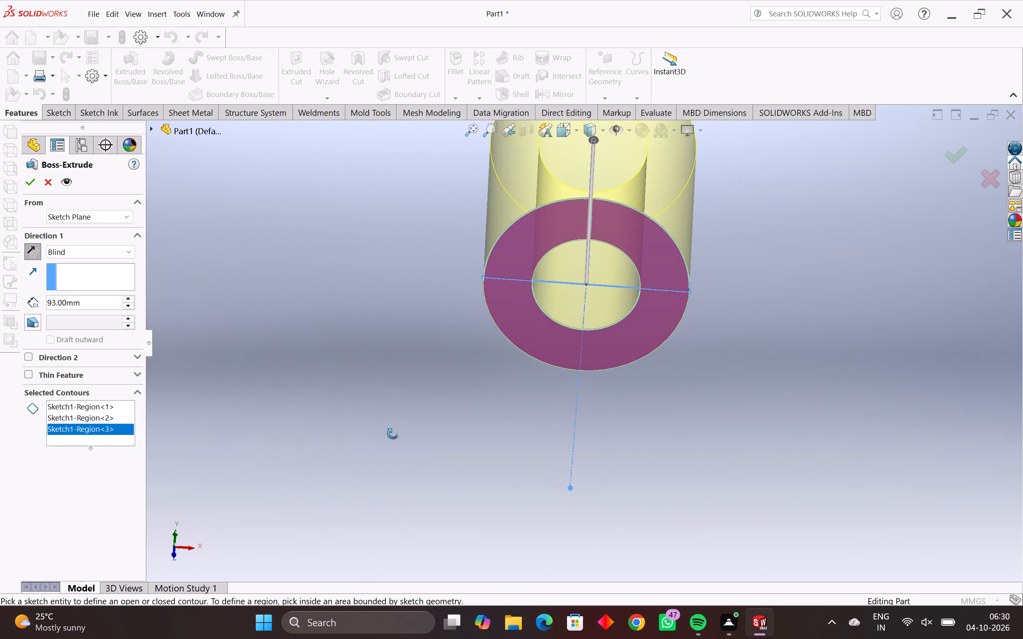
middle_drag(393, 434, 351, 419)
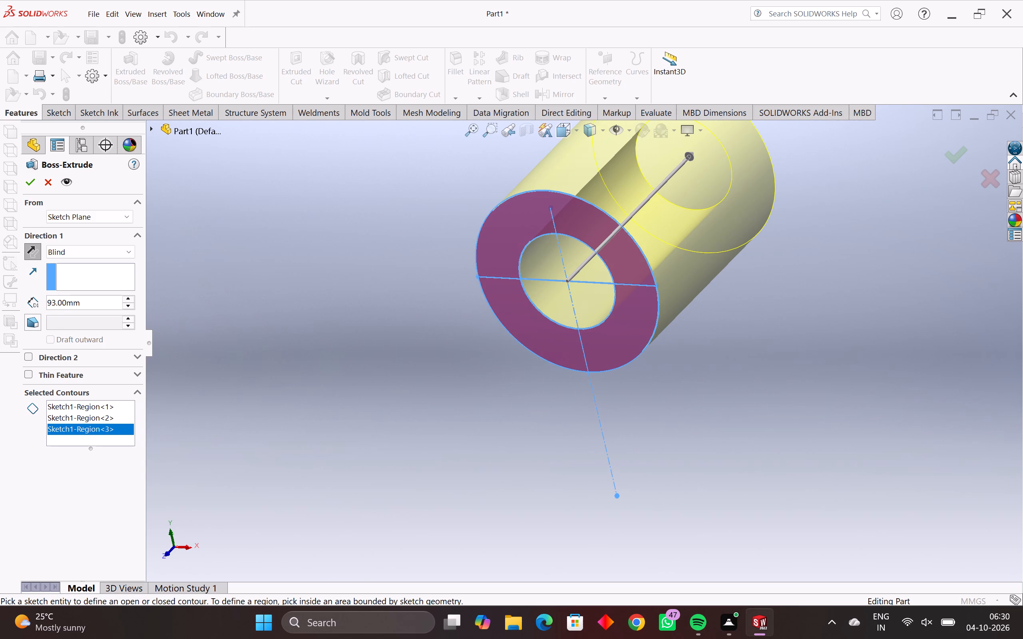
drag(85, 302, 0, 337)
text(32)
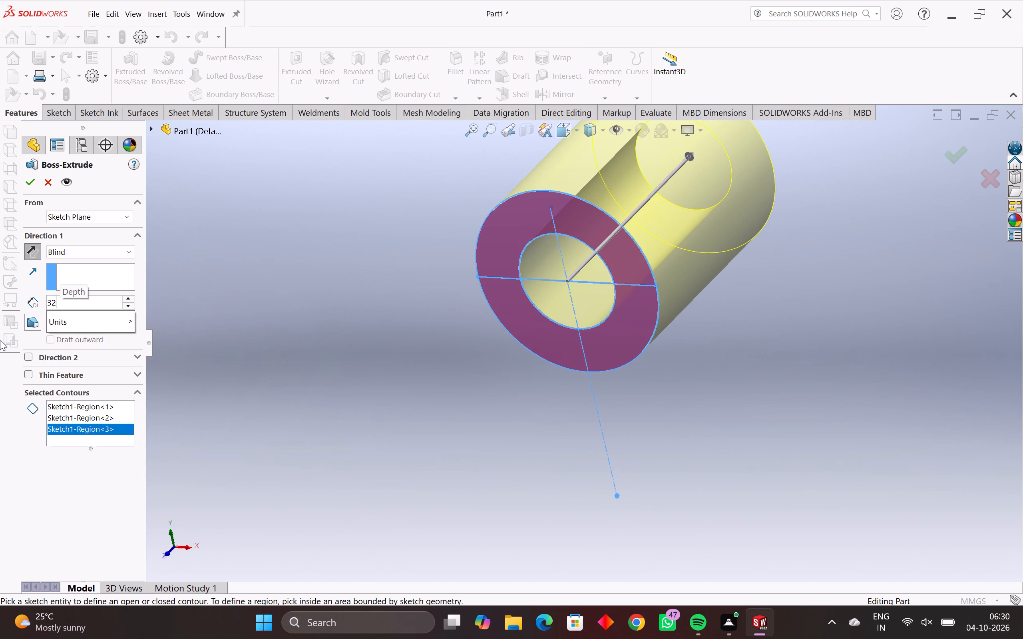
key(Return)
key(Return)
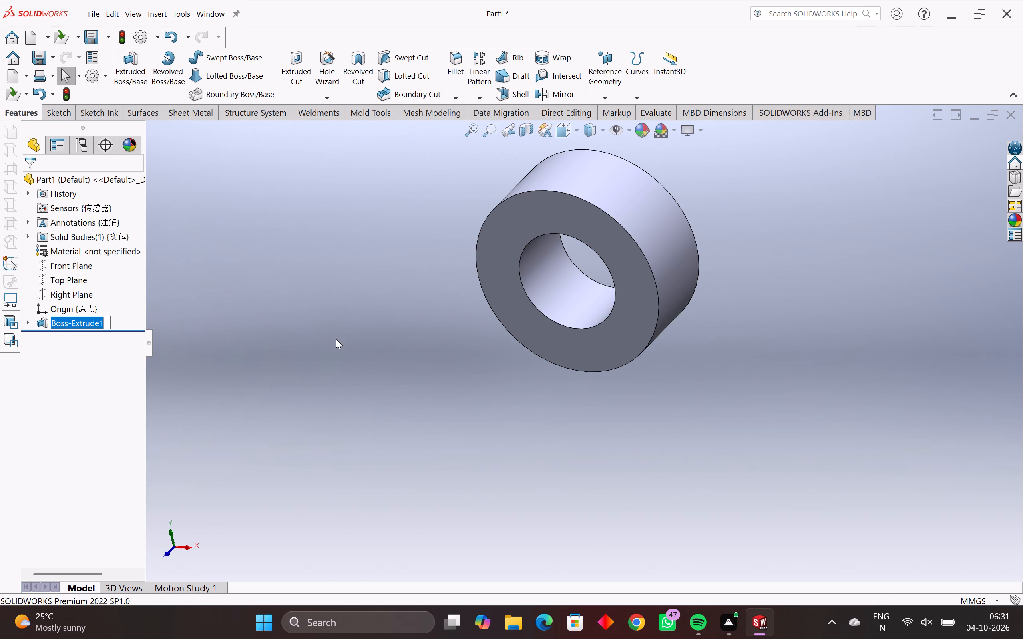
Start a sketch on the ring's front face and draw a horizontal 38 mm line from the bore centre to the outer edge.
middle_drag(336, 339, 458, 339)
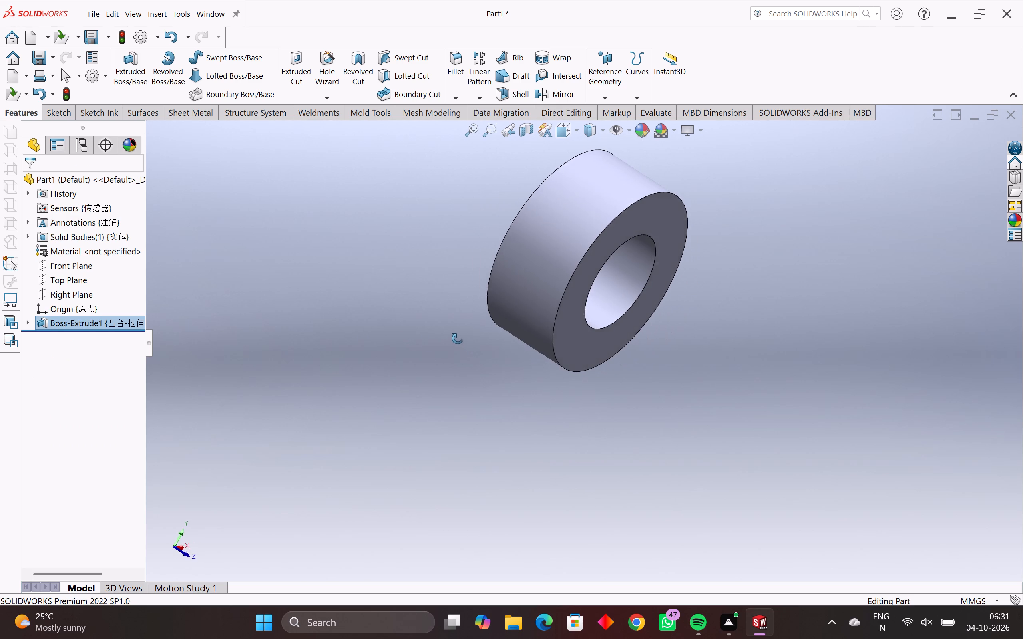
middle_drag(458, 339, 396, 328)
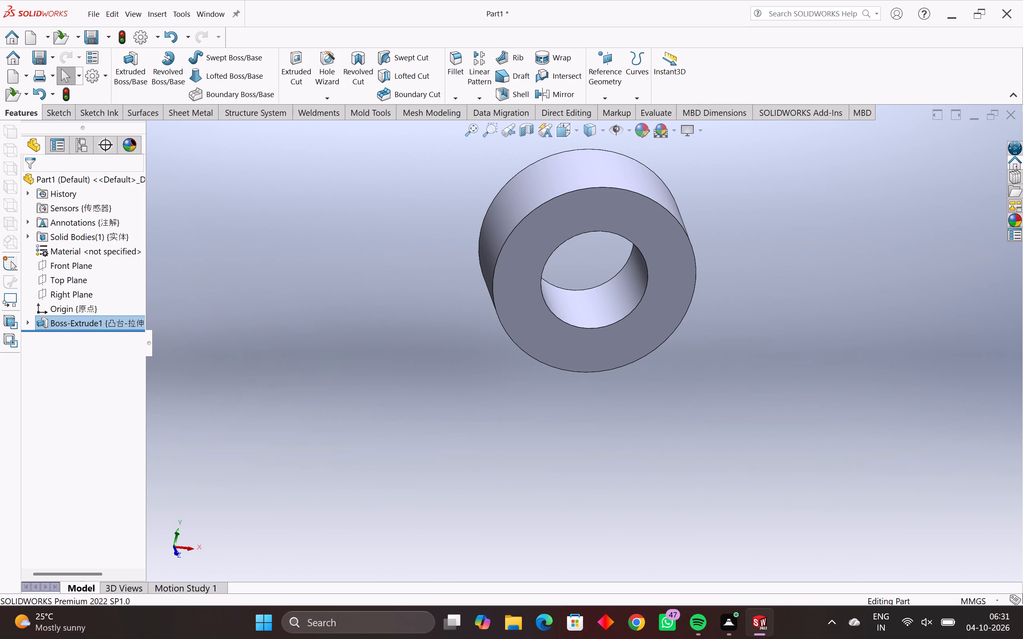
click(60, 118)
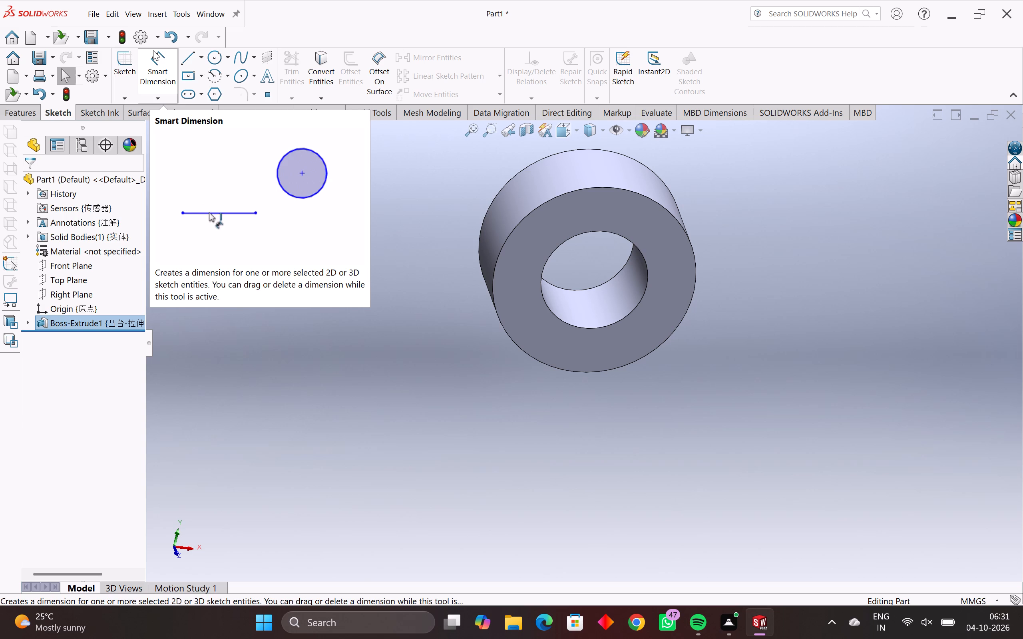
click(128, 54)
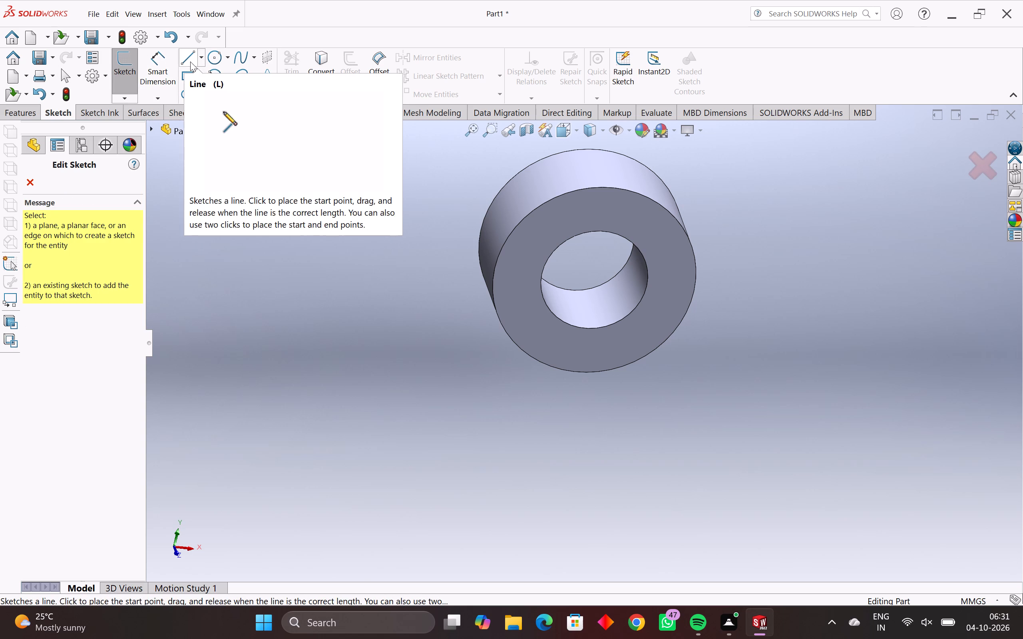
drag(190, 61, 191, 66)
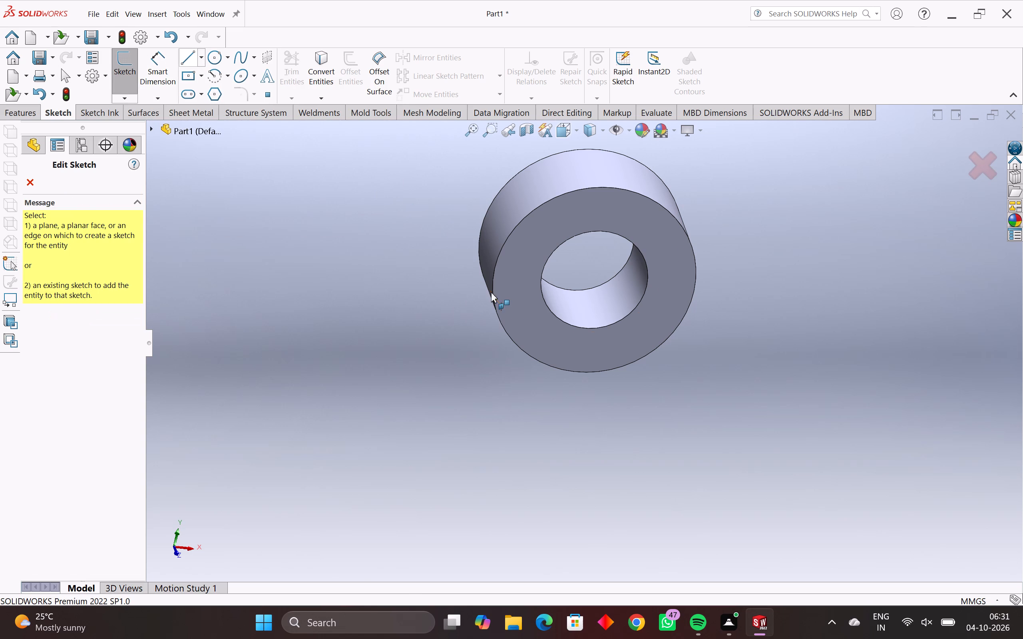
middle_drag(491, 292, 519, 298)
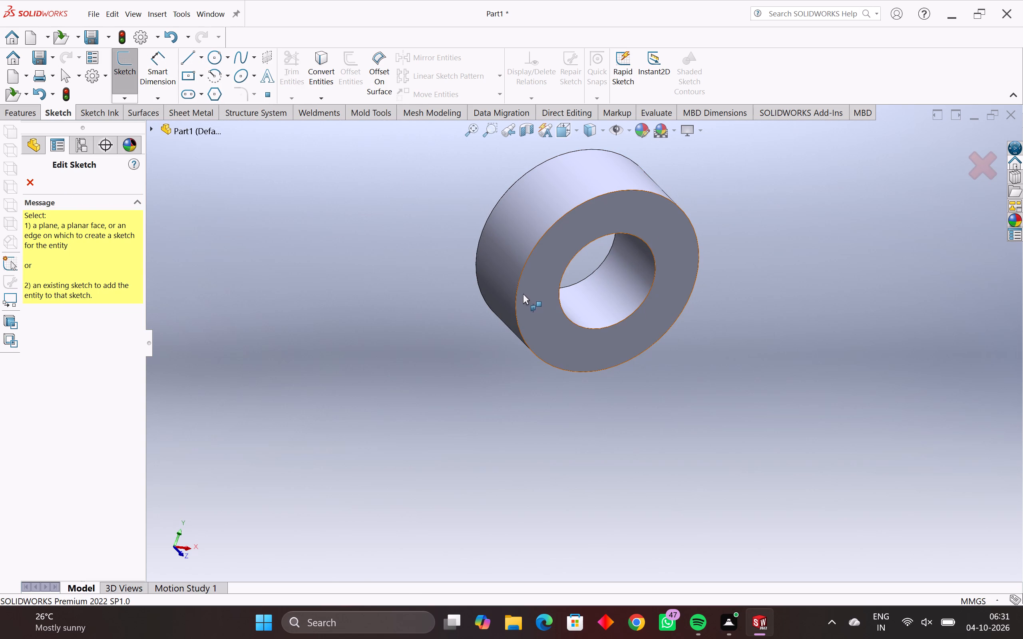
click(519, 280)
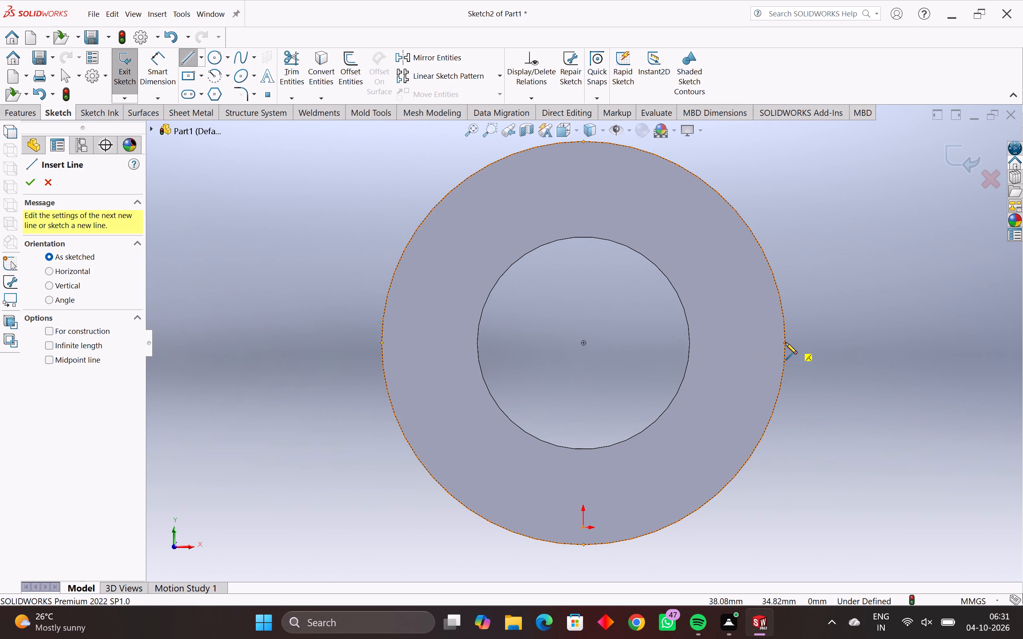
scroll(786, 343, up, 2)
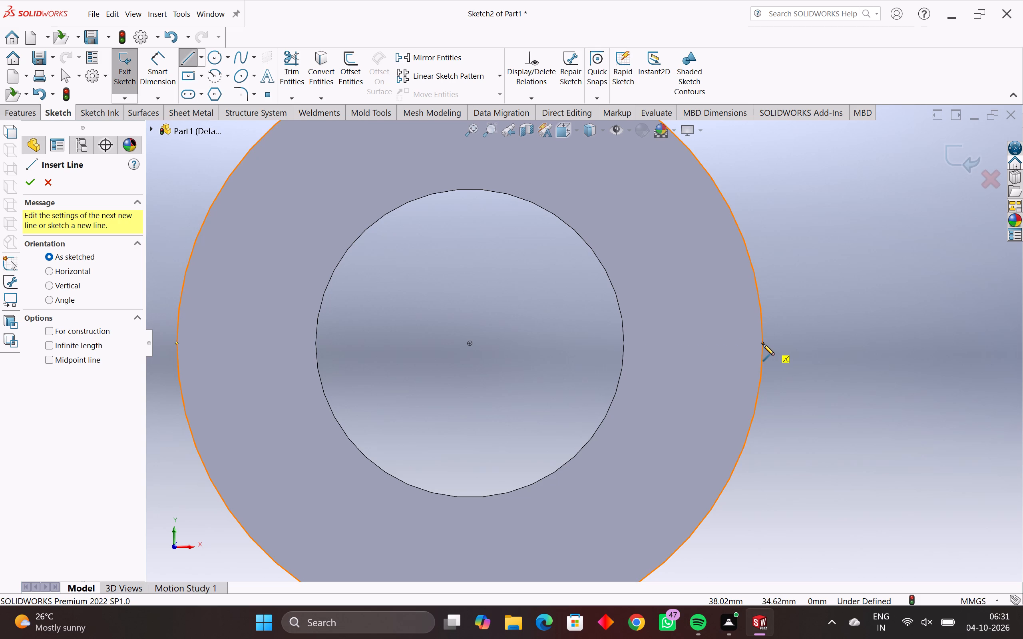
click(471, 343)
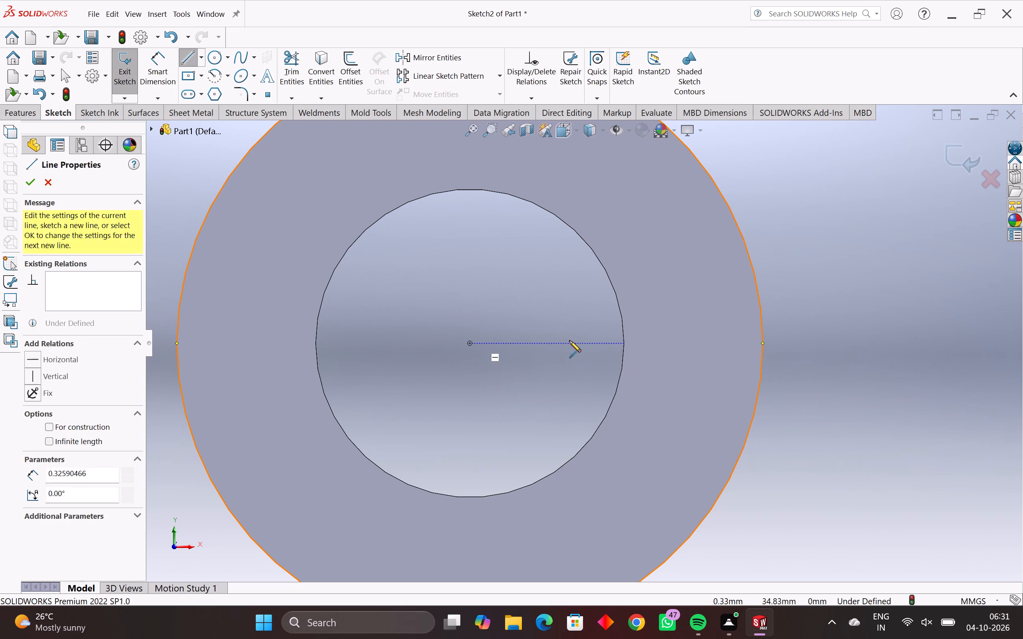
click(763, 344)
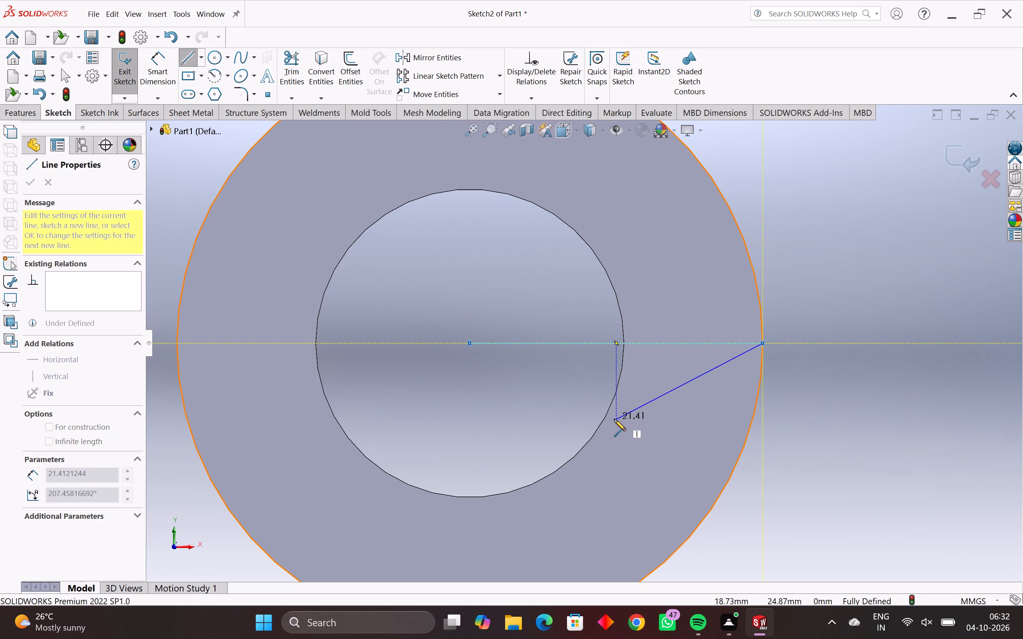
middle_drag(614, 420, 538, 435)
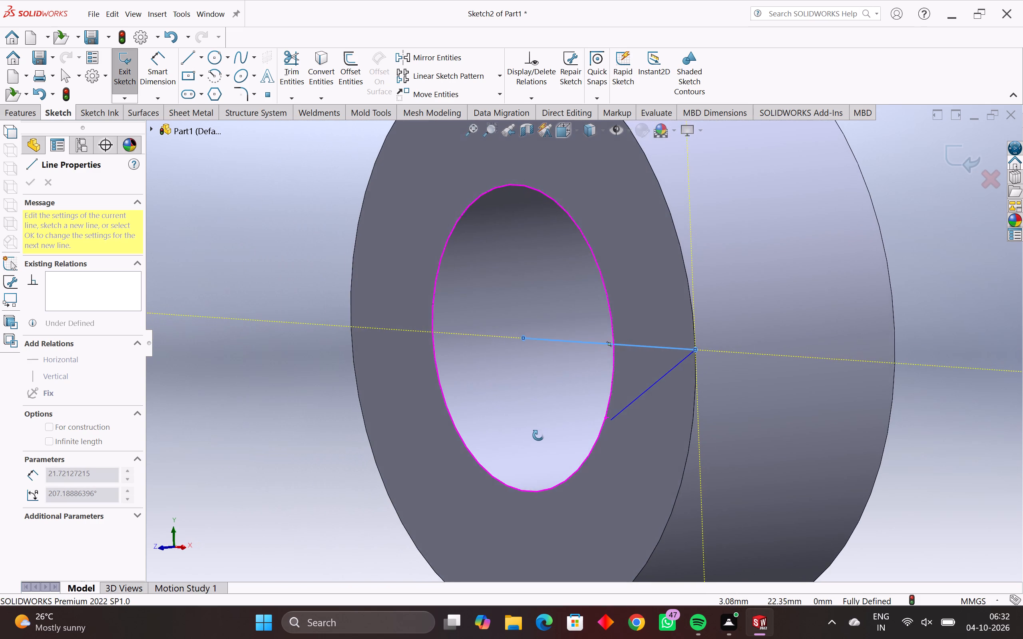
middle_drag(538, 435, 529, 439)
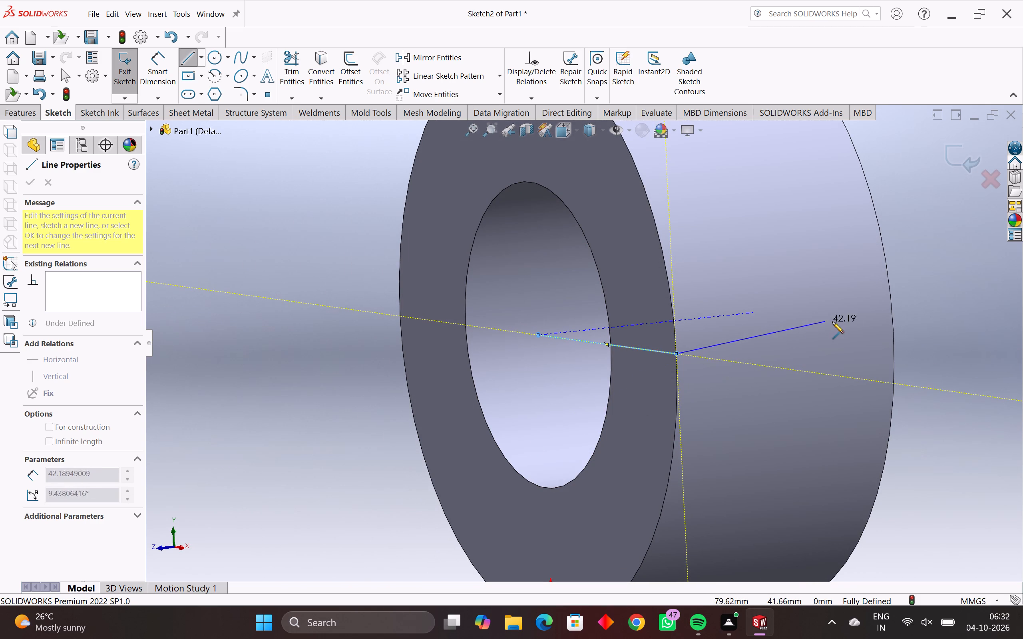
middle_drag(830, 328, 769, 367)
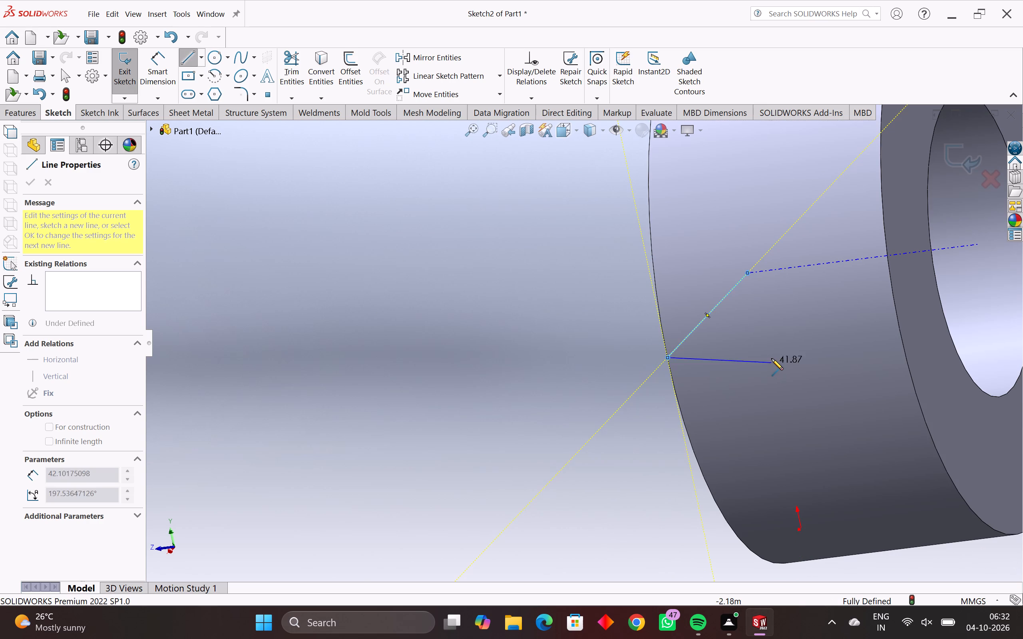
key(Escape)
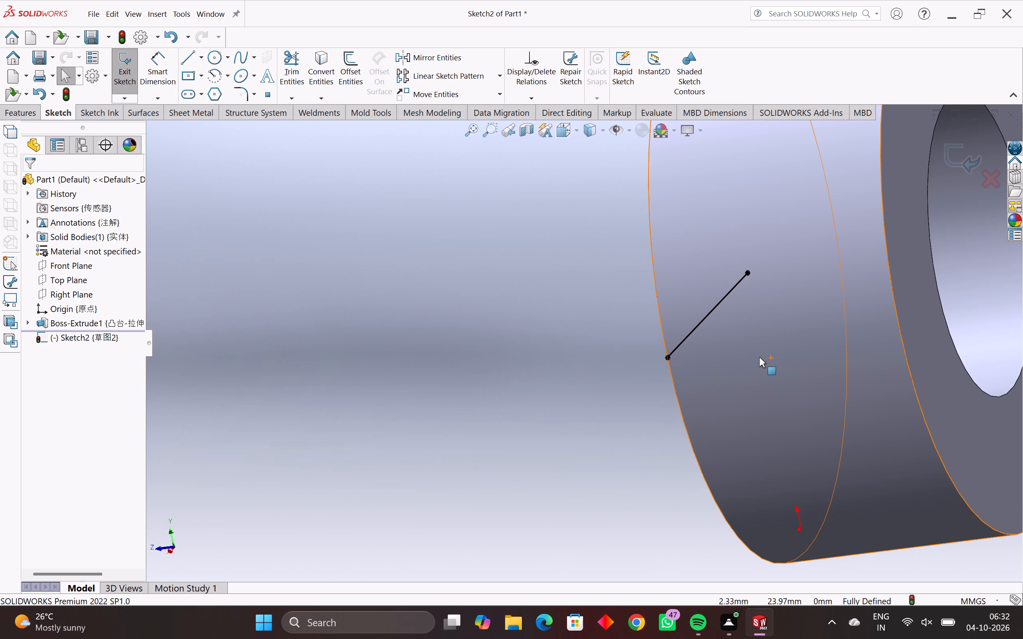
Exit the sketch containing the horizontal line on the ring's front face.
scroll(759, 357, down, 2)
middle_drag(759, 357, 838, 328)
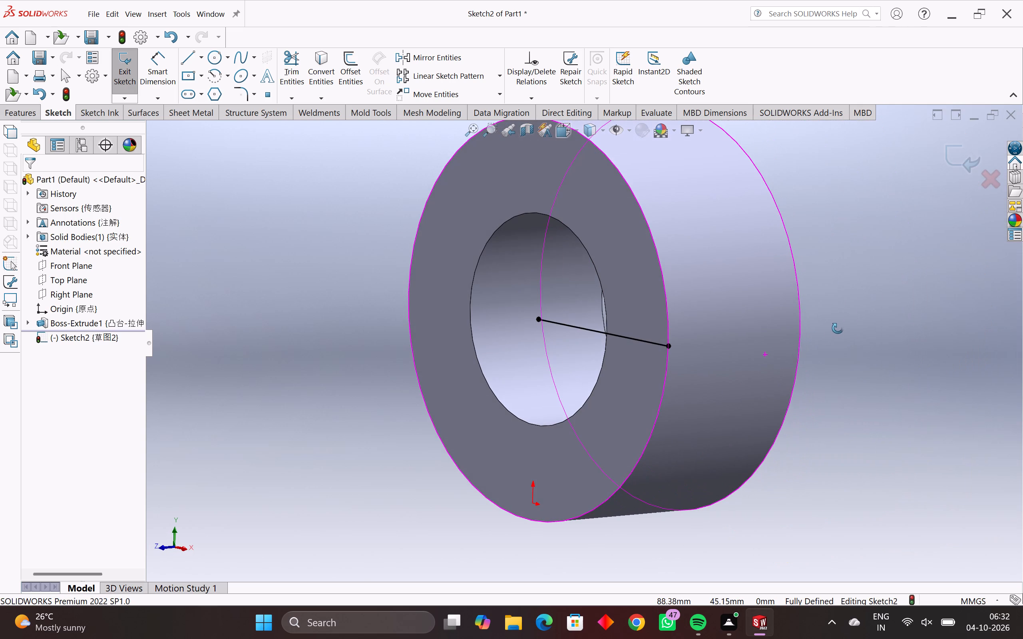
middle_drag(838, 328, 838, 326)
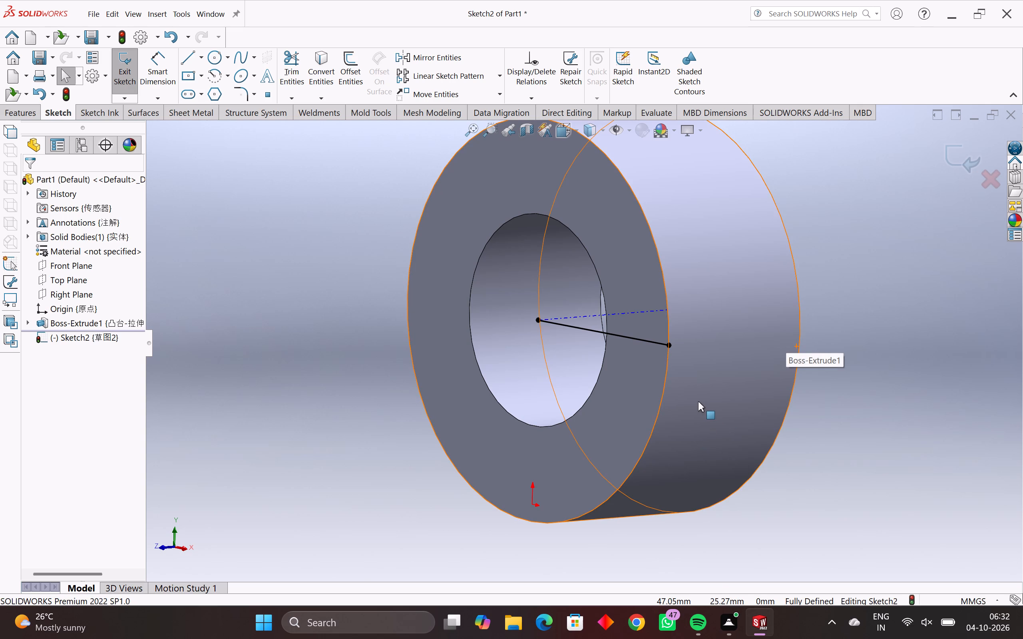
middle_drag(696, 401, 640, 409)
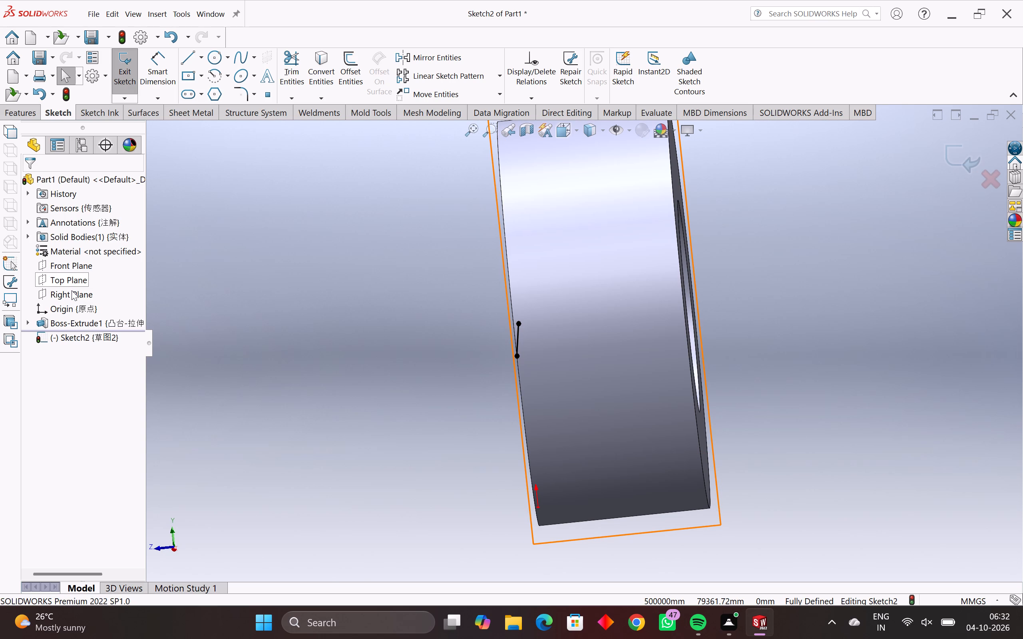
click(72, 290)
click(84, 276)
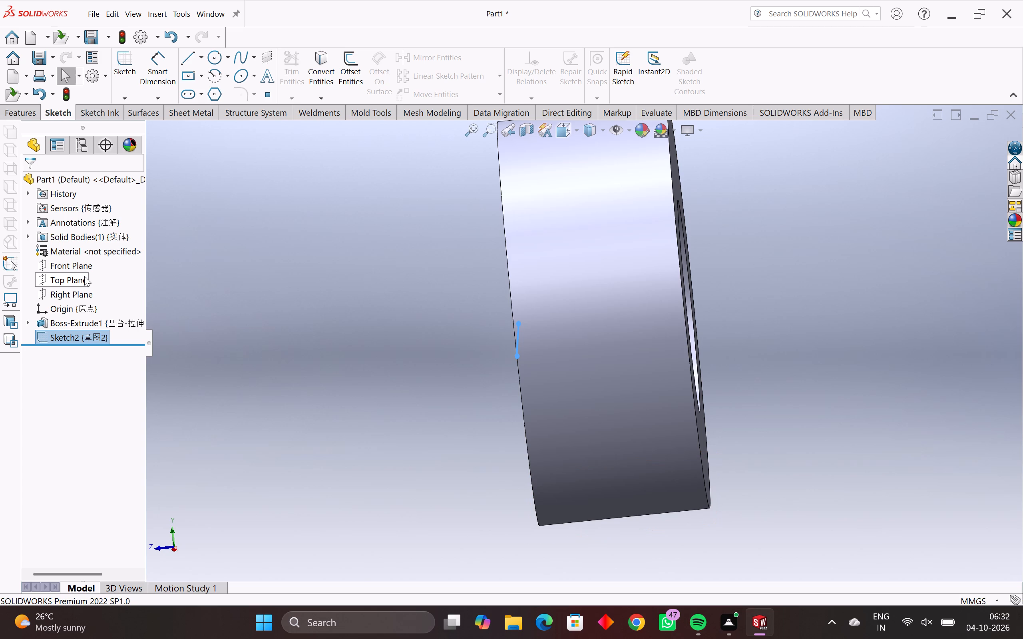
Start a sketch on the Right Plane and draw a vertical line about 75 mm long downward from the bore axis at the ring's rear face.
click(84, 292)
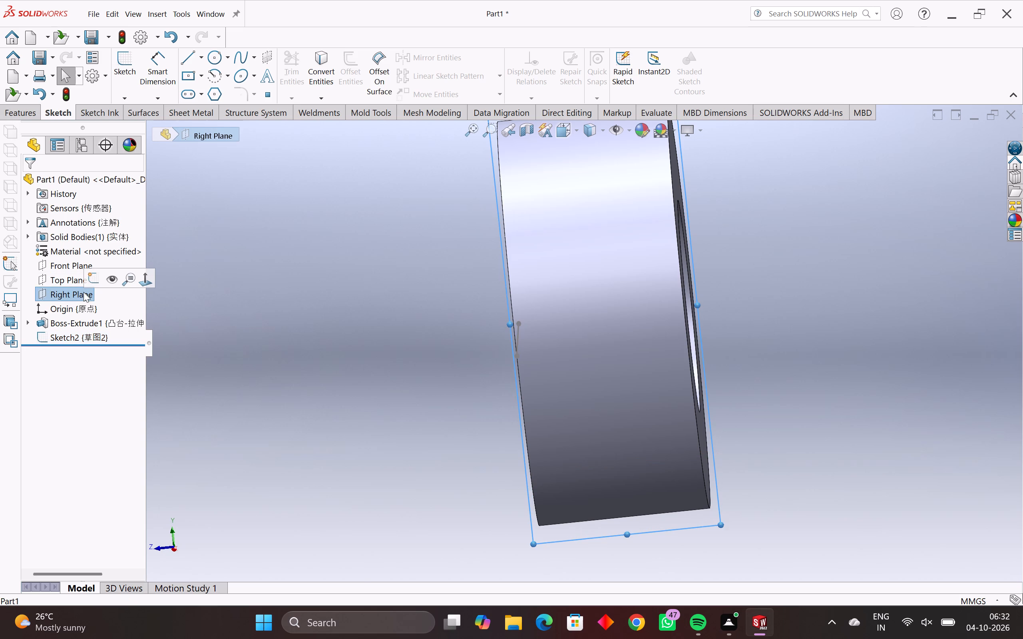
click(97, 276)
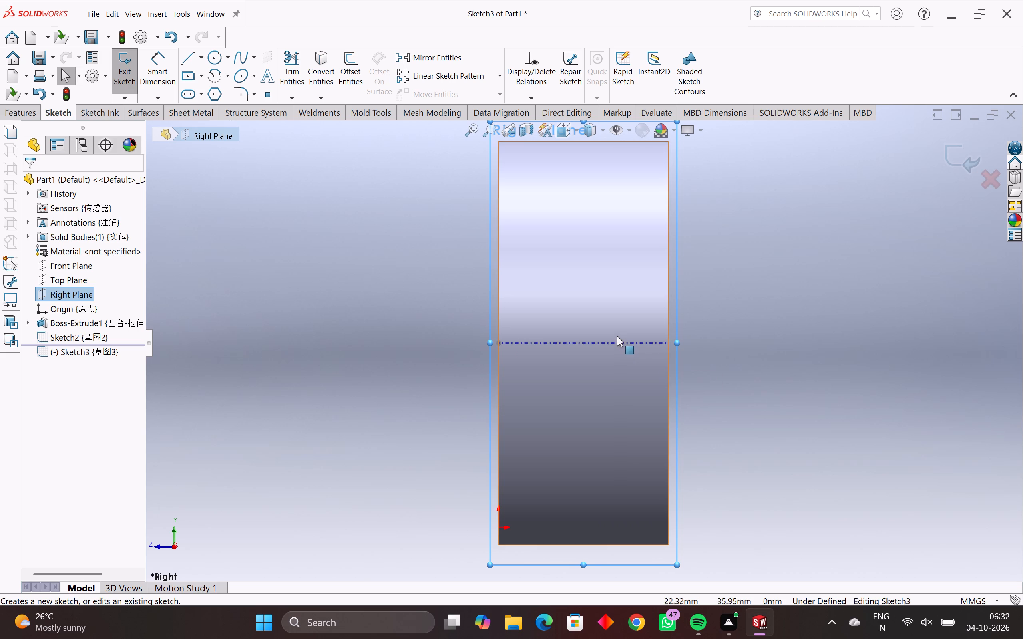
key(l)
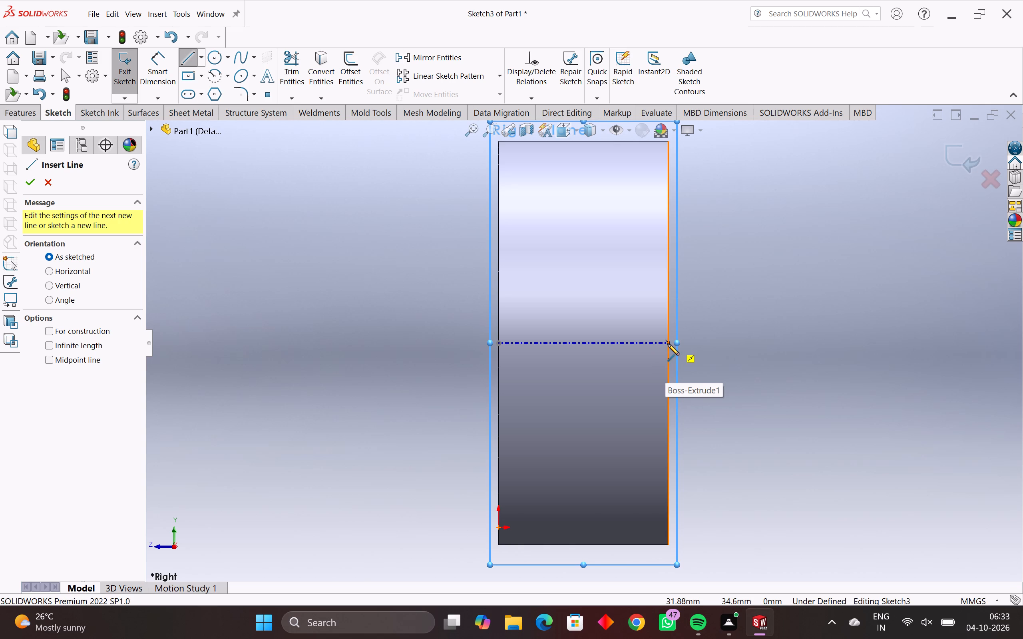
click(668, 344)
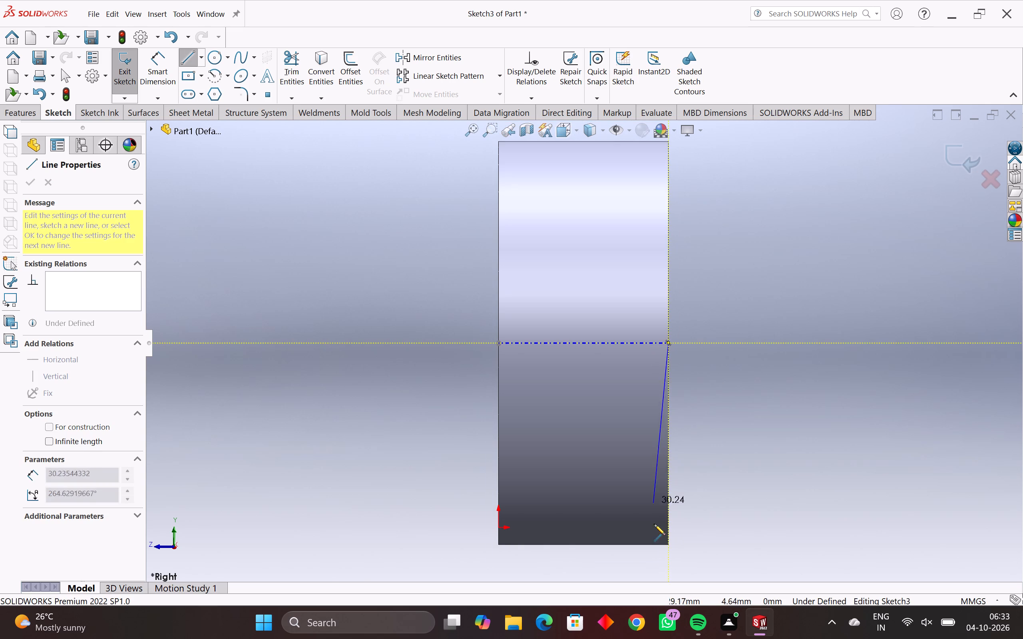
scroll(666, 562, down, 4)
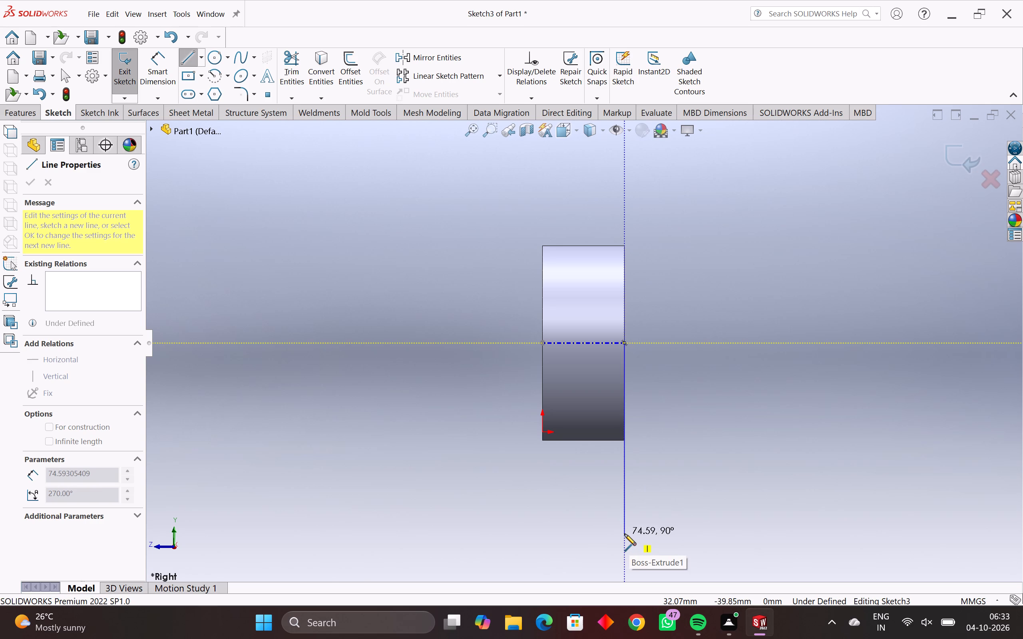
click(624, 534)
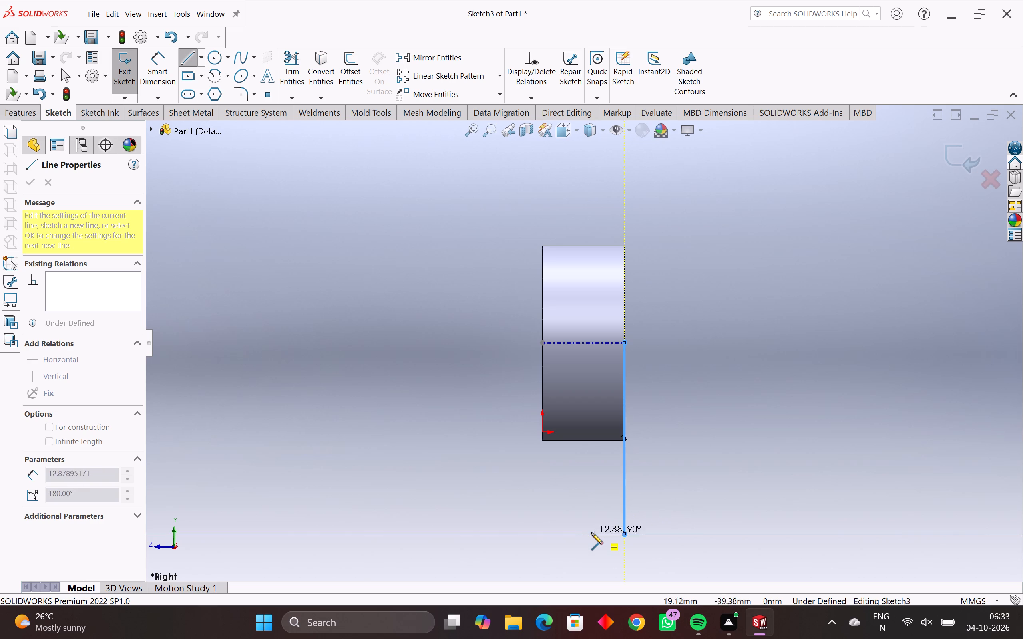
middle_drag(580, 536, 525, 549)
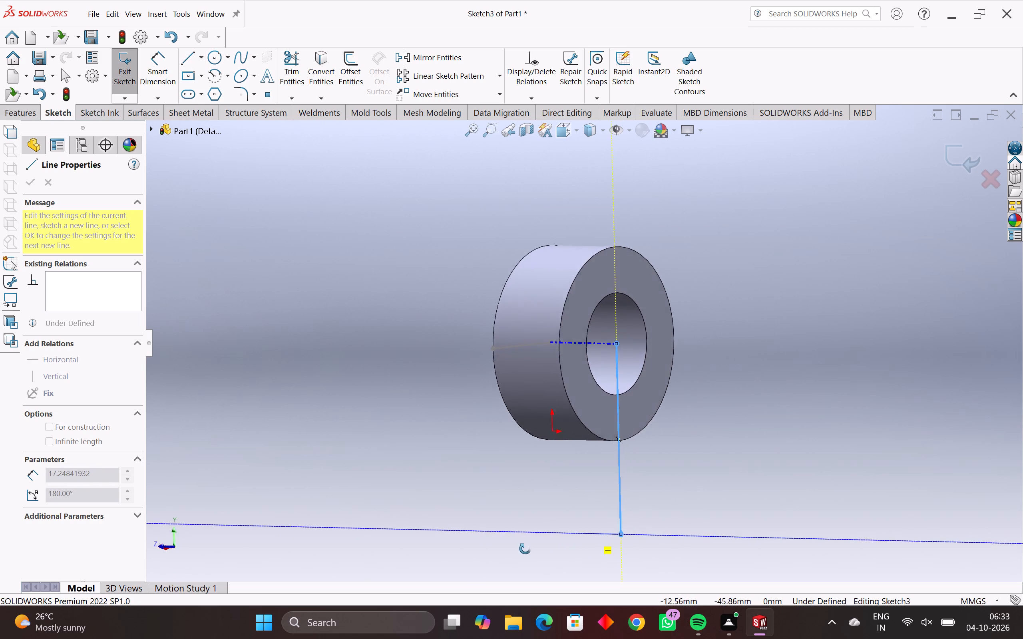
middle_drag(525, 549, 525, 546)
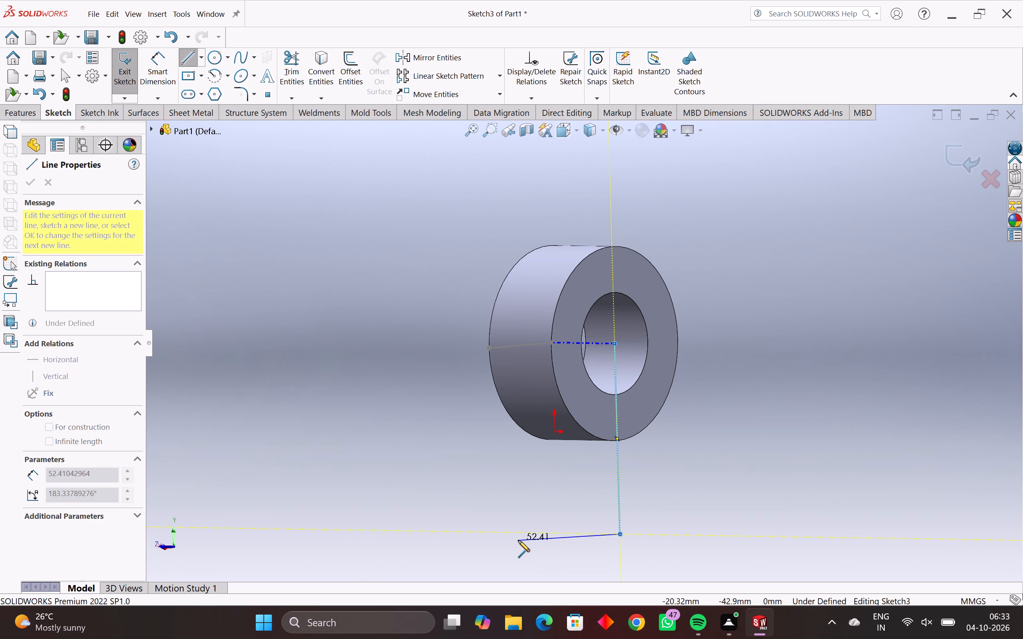
Undo the Right Plane sketch, the front-face line sketch and the 32 mm ring extrusion, back to the first sketch.
key(ctrl+z)
key(ctrl+z)
key(ctrl+z)
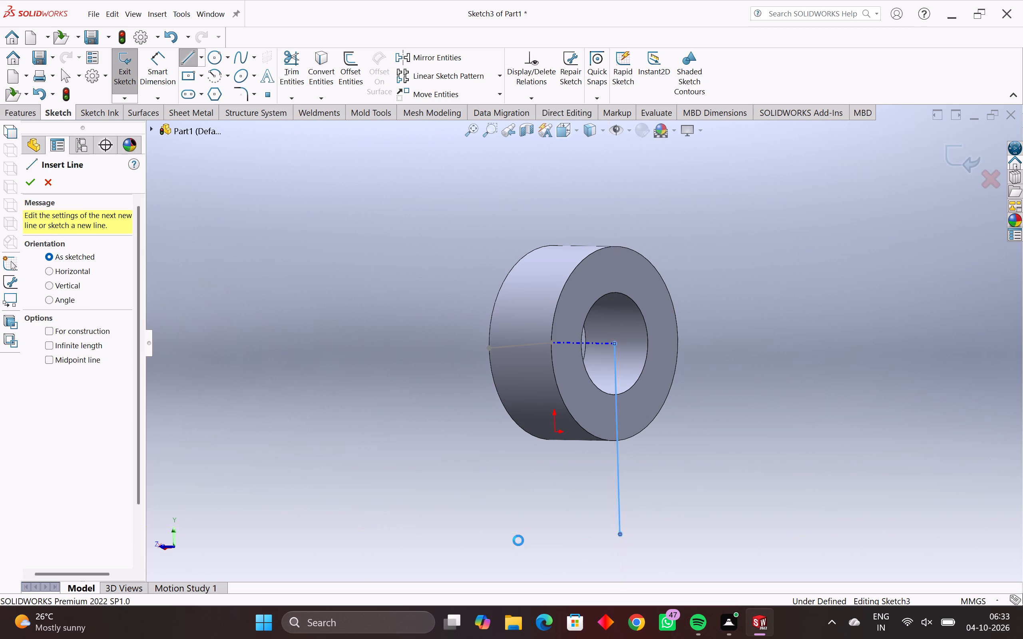
key(ctrl+z)
key(ctrl+z)
key(ctrl+z)
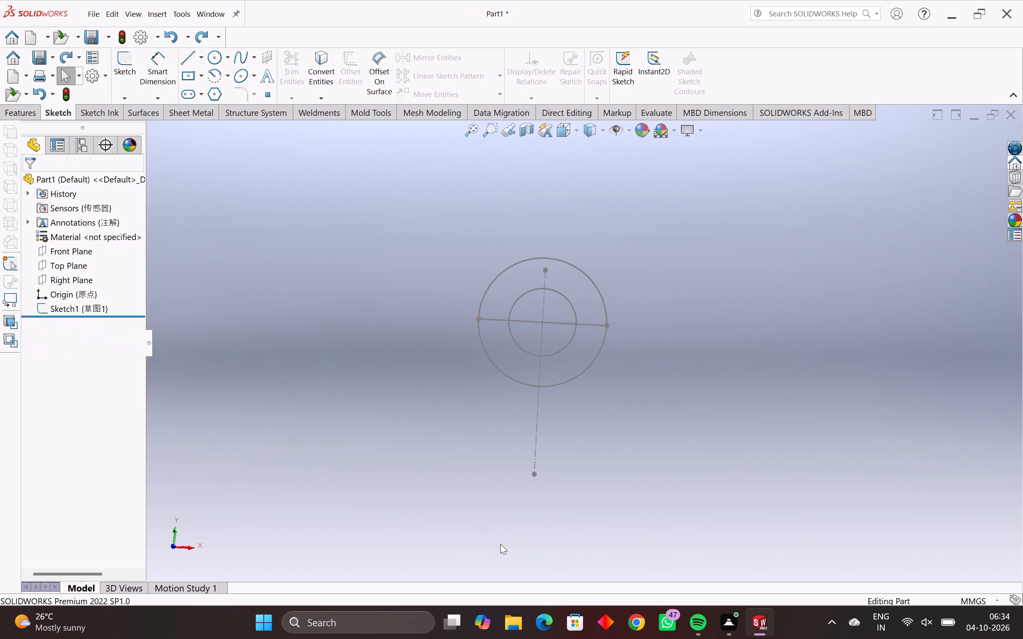
Undo the first sketch's dimensions, horizontal line and both circles, keeping only its vertical centreline.
key(ctrl+shift+z)
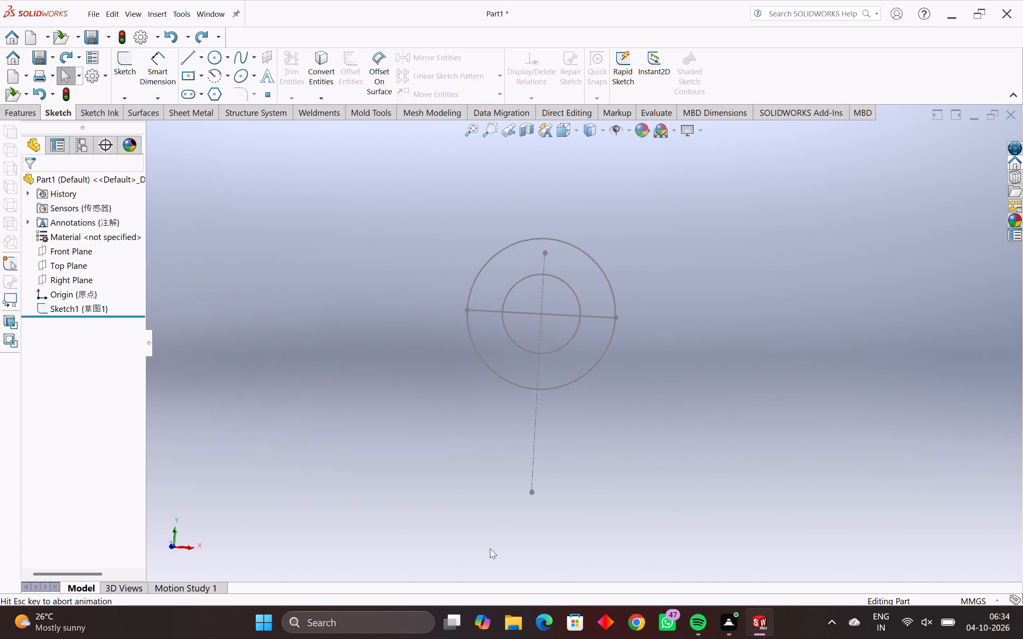
key(ctrl+z)
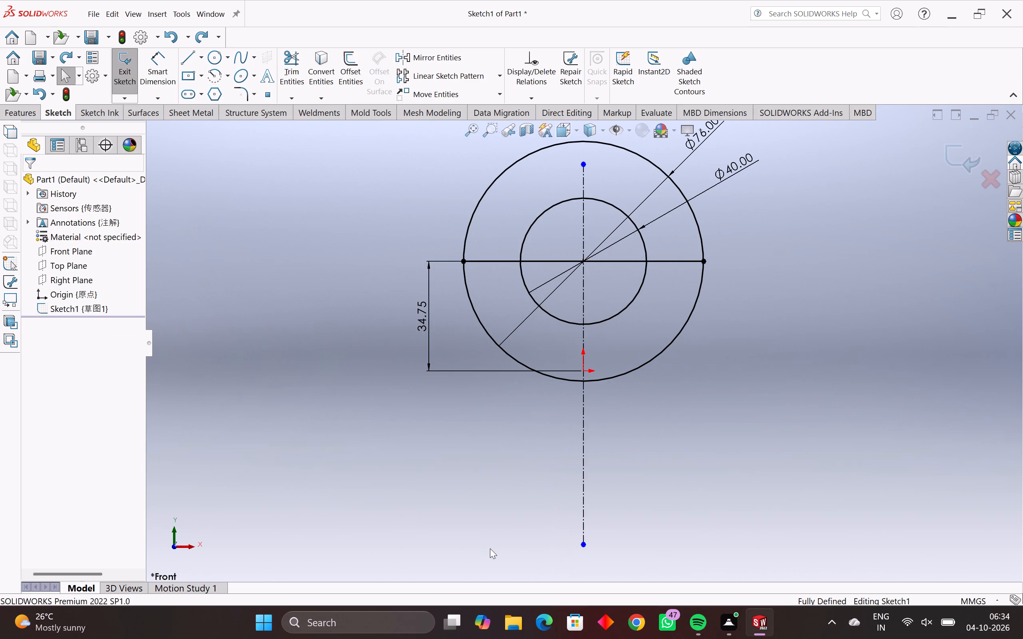
key(ctrl+z)
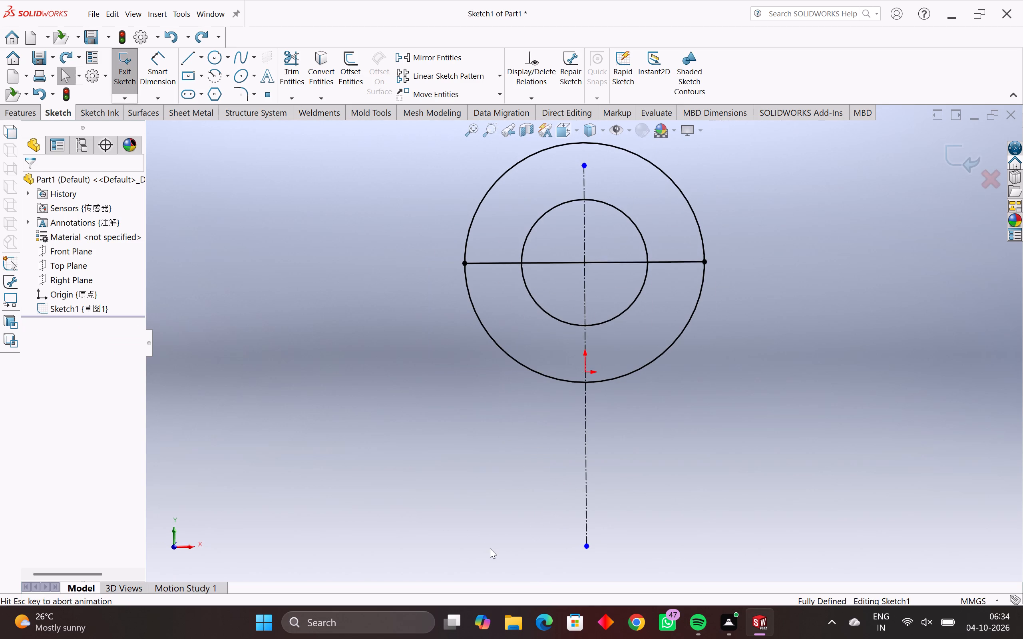
key(ctrl+z)
key(ctrl+z)
key(ctrl+z)
key(ctrl+z)
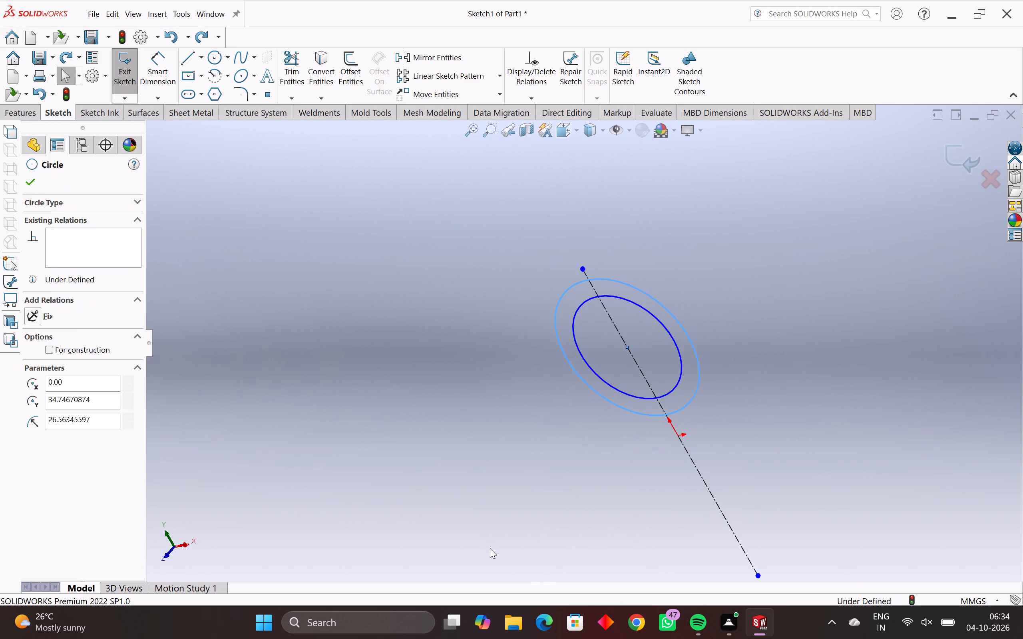
key(ctrl+z)
key(ctrl+z)
key(ctrl+z)
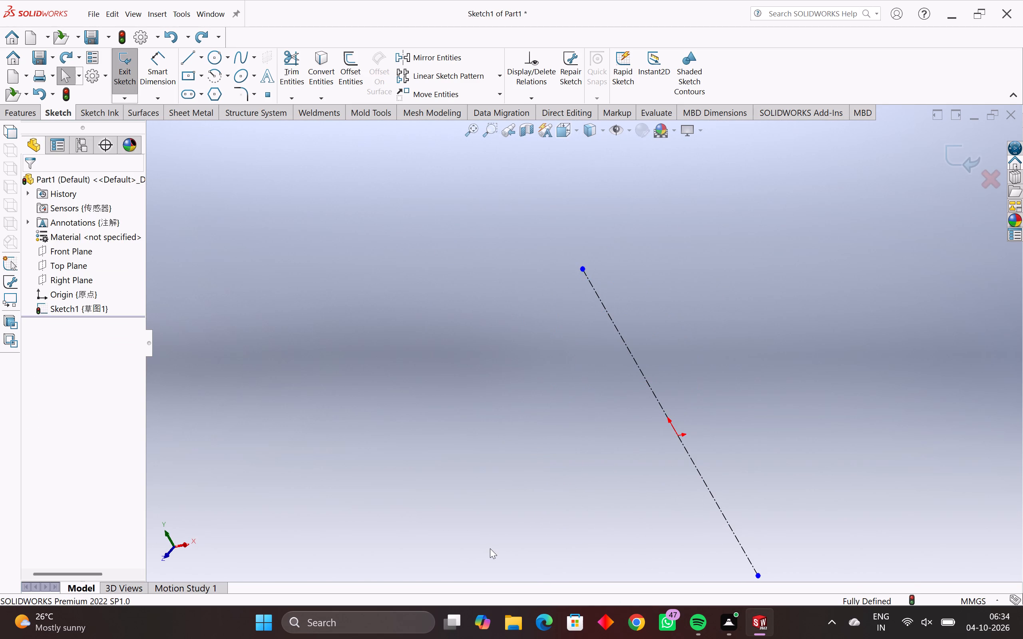
key(ctrl+z)
key(ctrl+z)
key(ctrl+z)
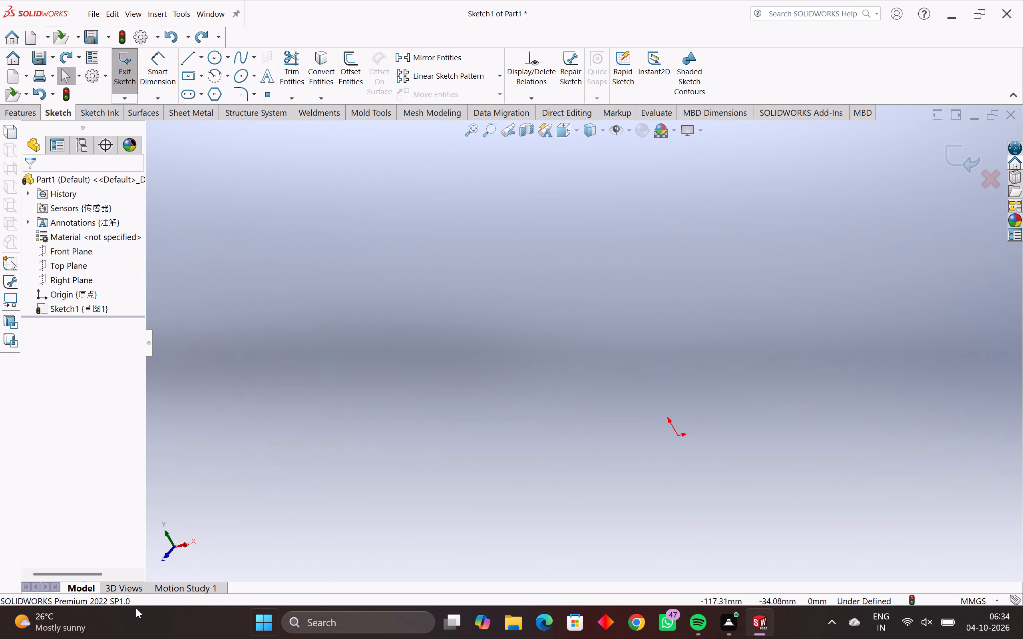
key(ctrl+y)
key(ctrl+y)
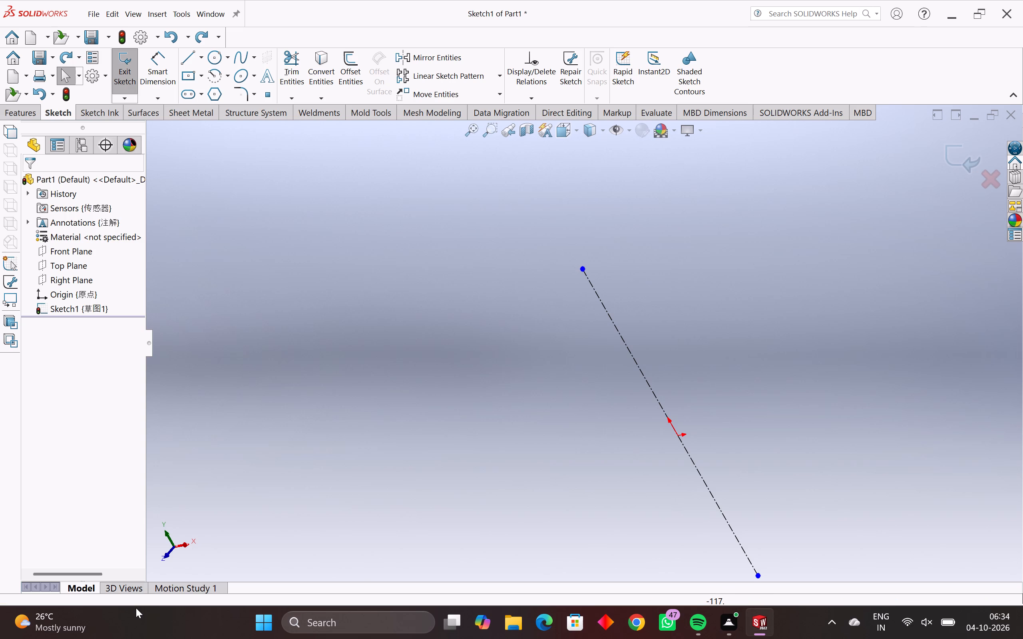
key(ctrl+z)
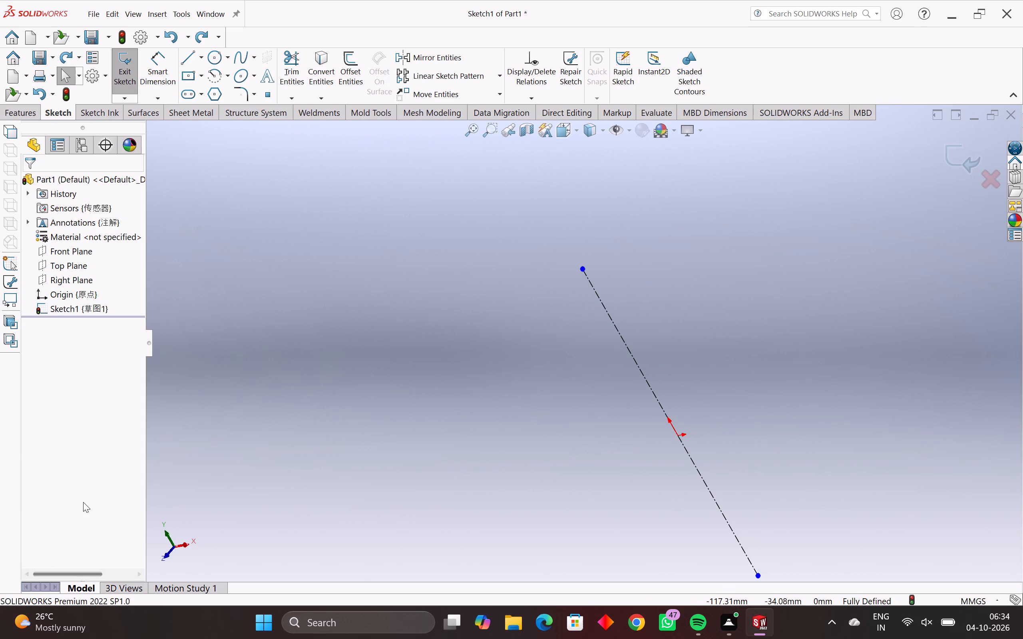
Exit the centreline sketch and start a new sketch on the Front Plane.
click(64, 257)
click(77, 249)
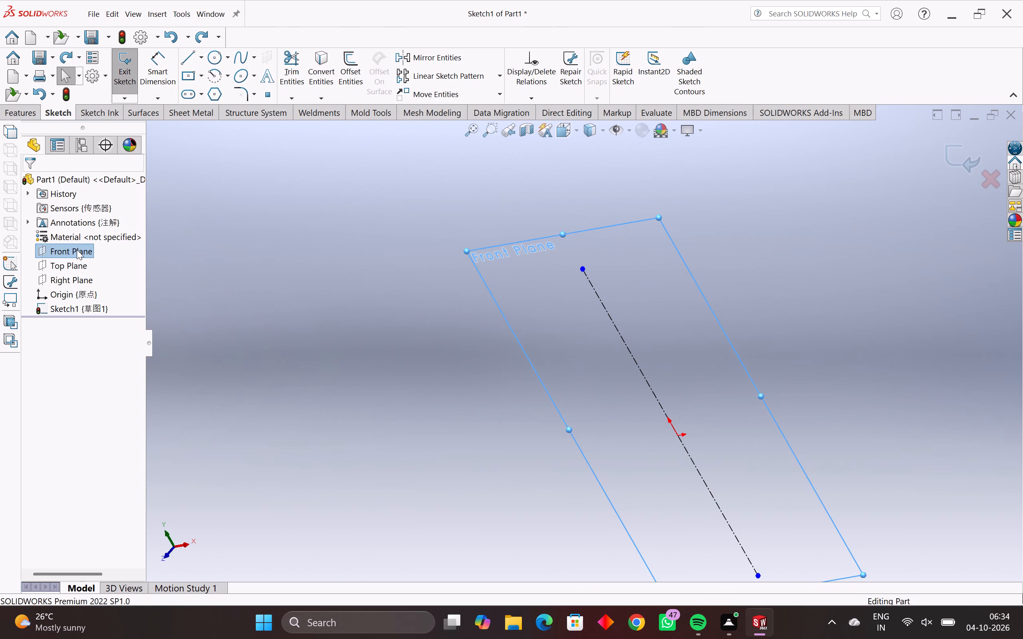
click(109, 256)
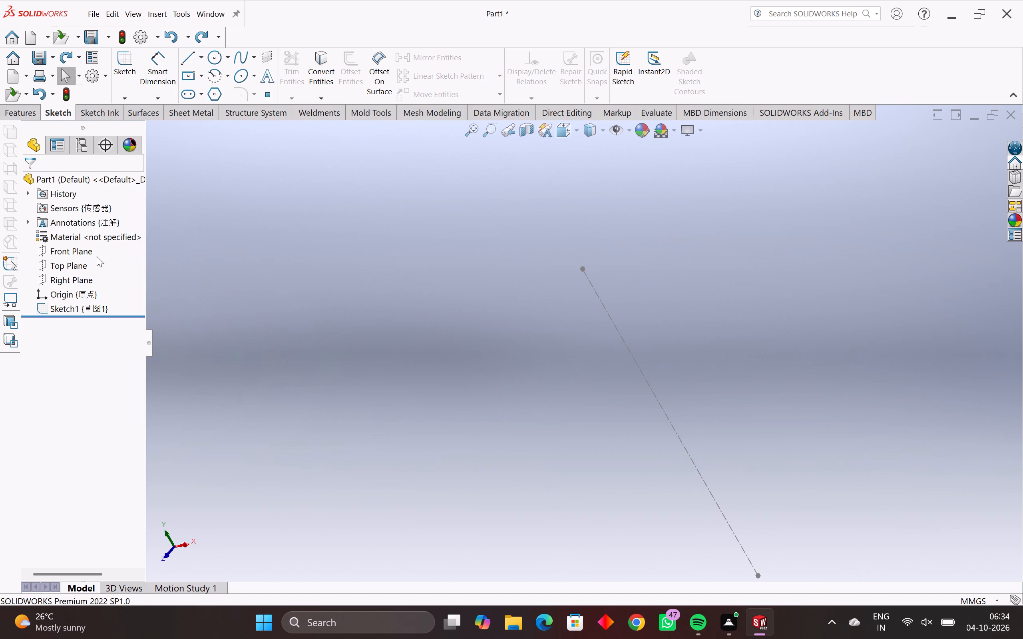
click(97, 256)
click(83, 256)
click(92, 240)
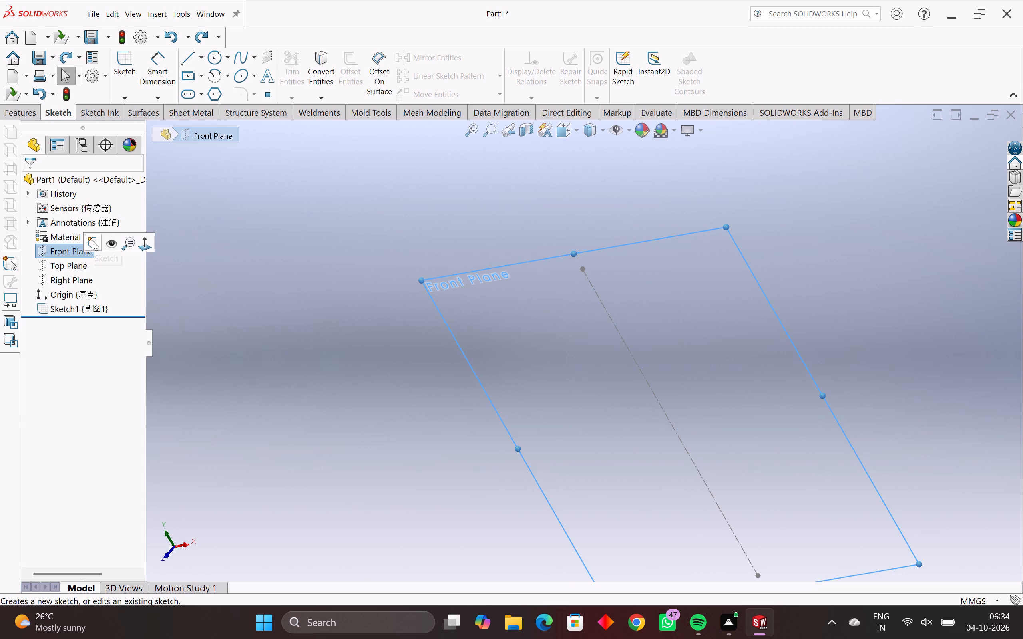
click(532, 248)
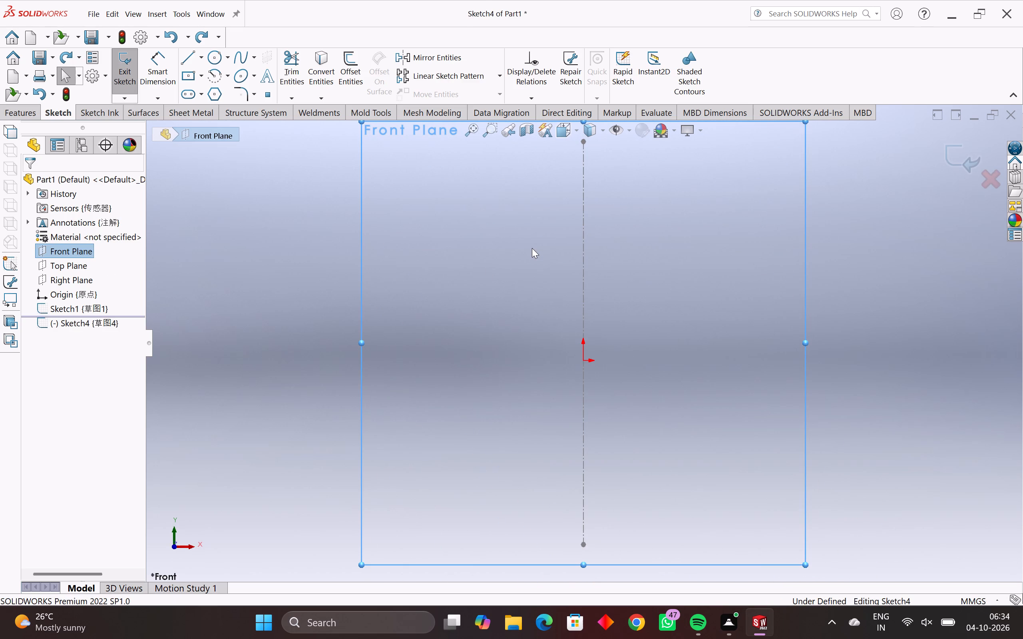
scroll(633, 212, down, 1)
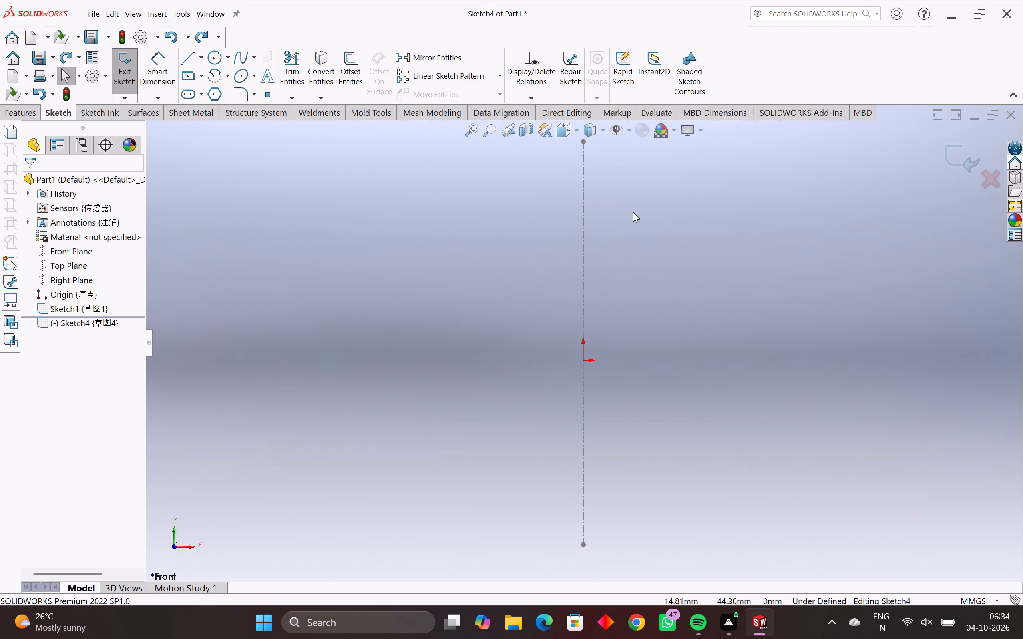
scroll(605, 262, up, 2)
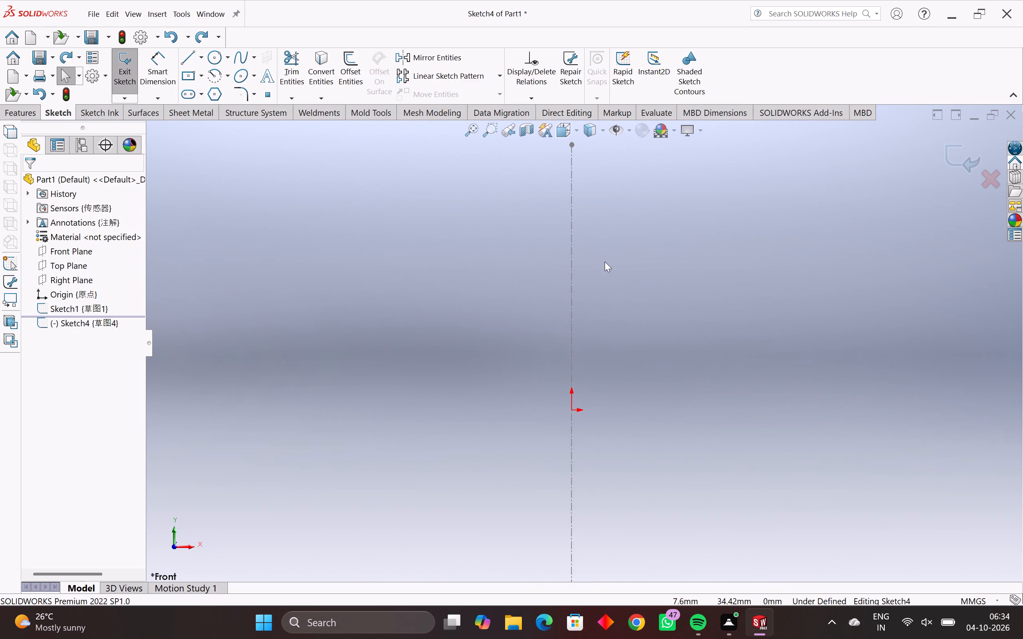
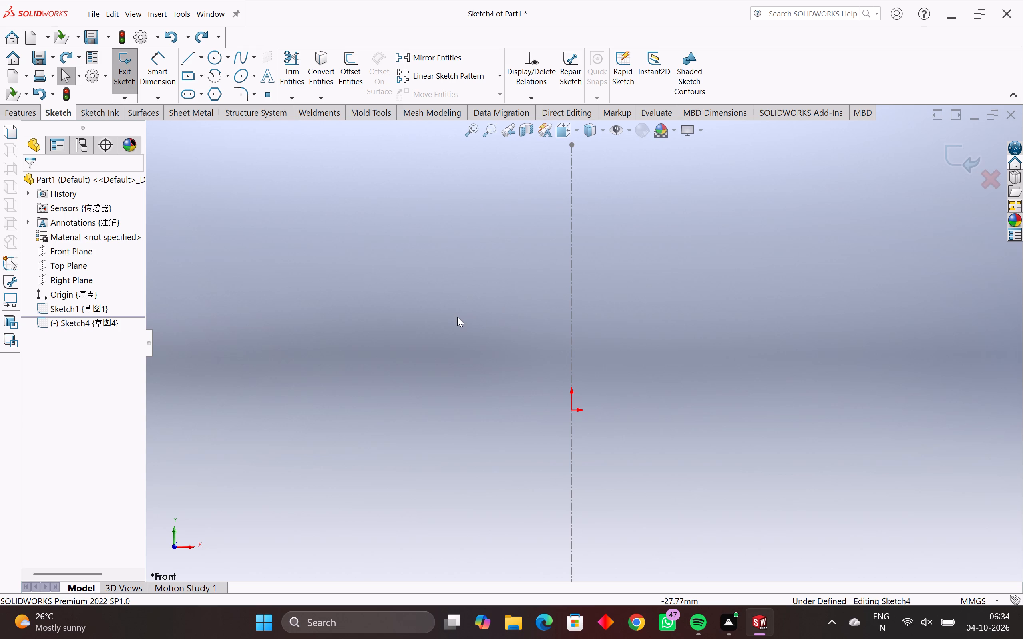
Leave the empty Front Plane sketch and reopen the centreline sketch for editing.
key(Escape)
key(Escape)
key(Escape)
key(Escape)
key(Escape)
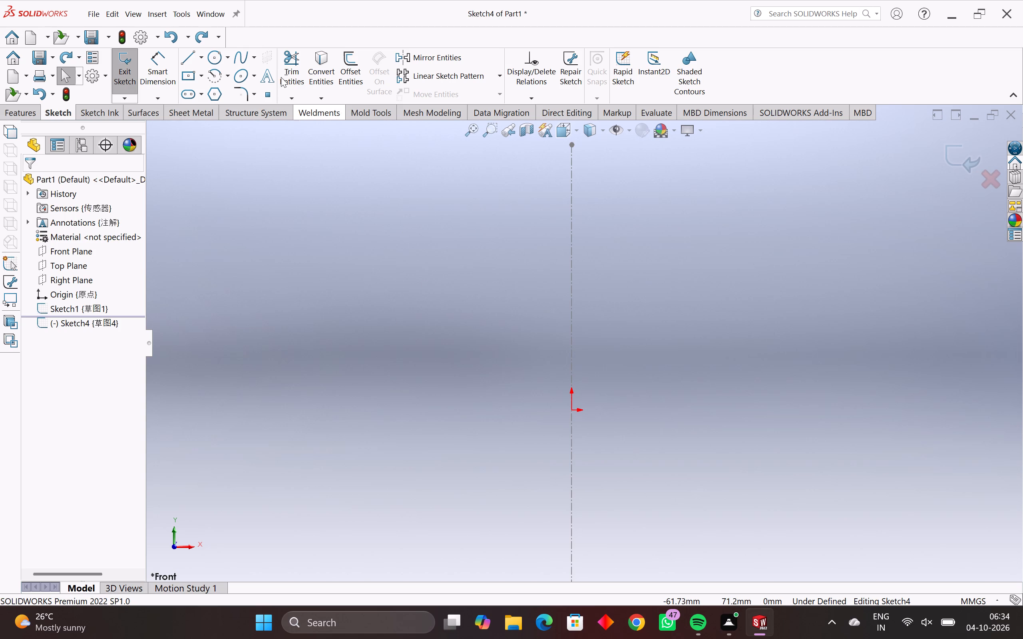
click(126, 67)
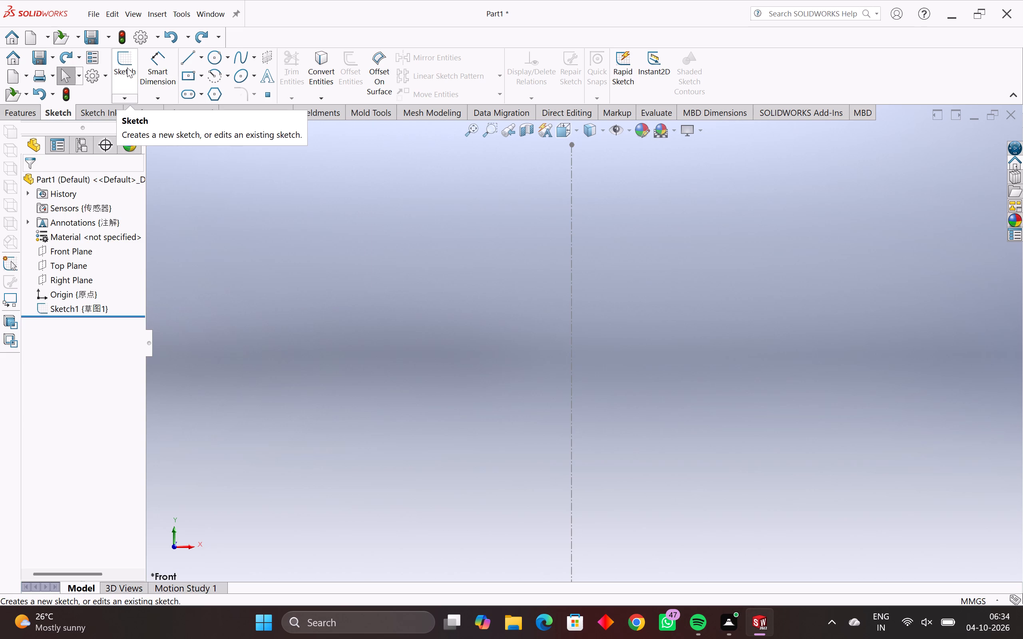
click(182, 62)
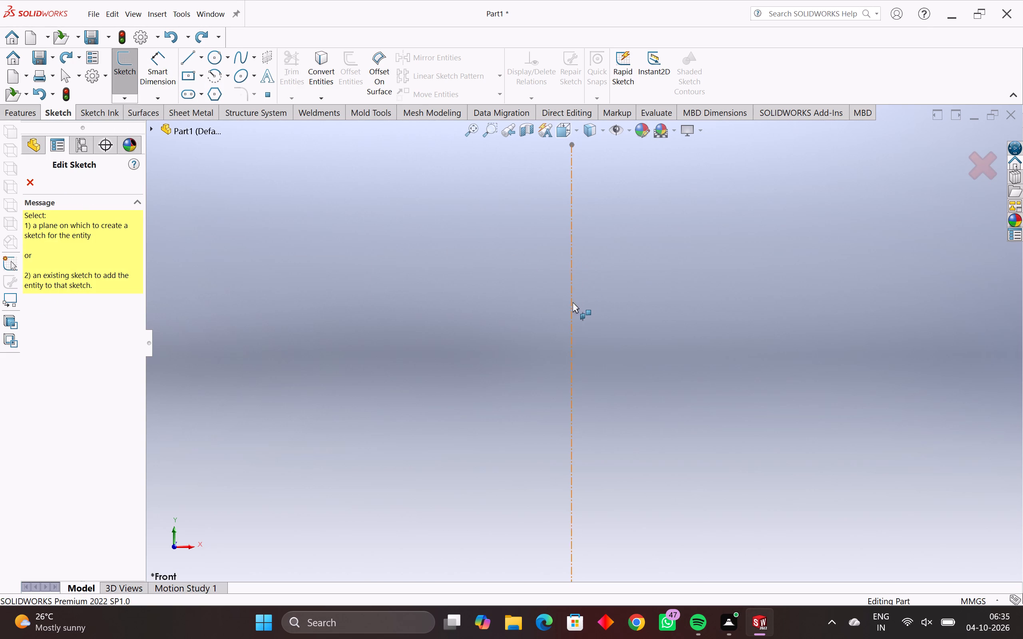
click(572, 303)
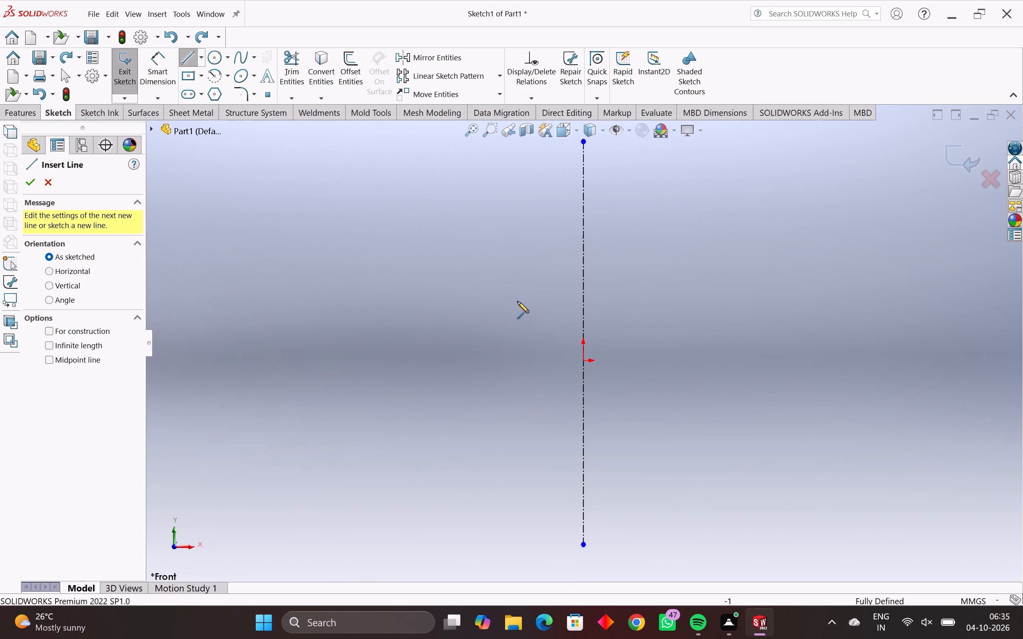
key(Escape)
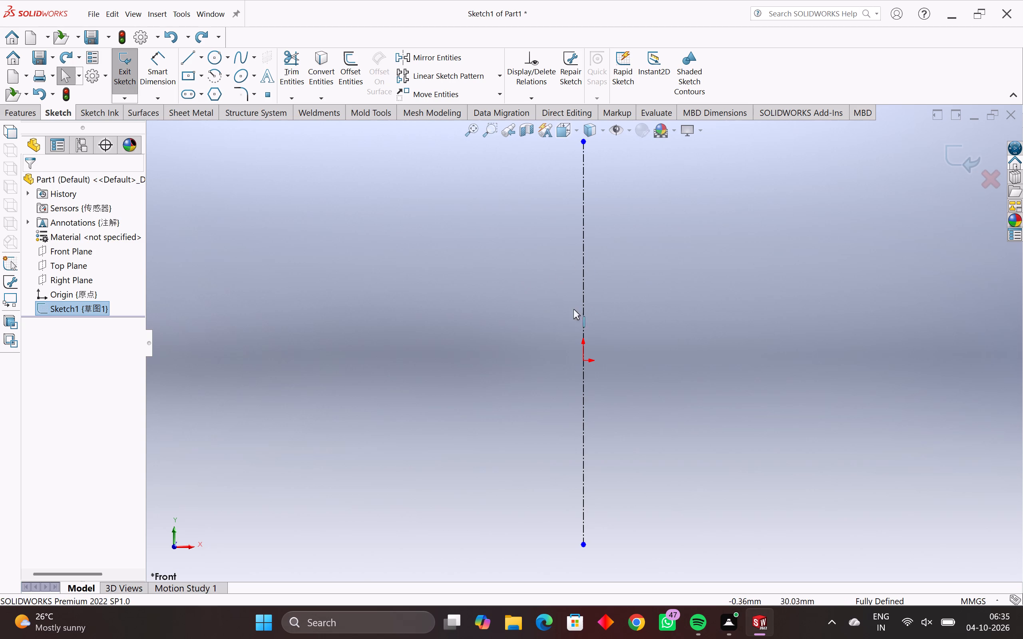
Sketch an open U-shaped profile left of the centreline: a vertical line about 69 mm, a base about 27 mm and an outer vertical about 46 mm.
scroll(638, 265, down, 4)
scroll(603, 278, up, 3)
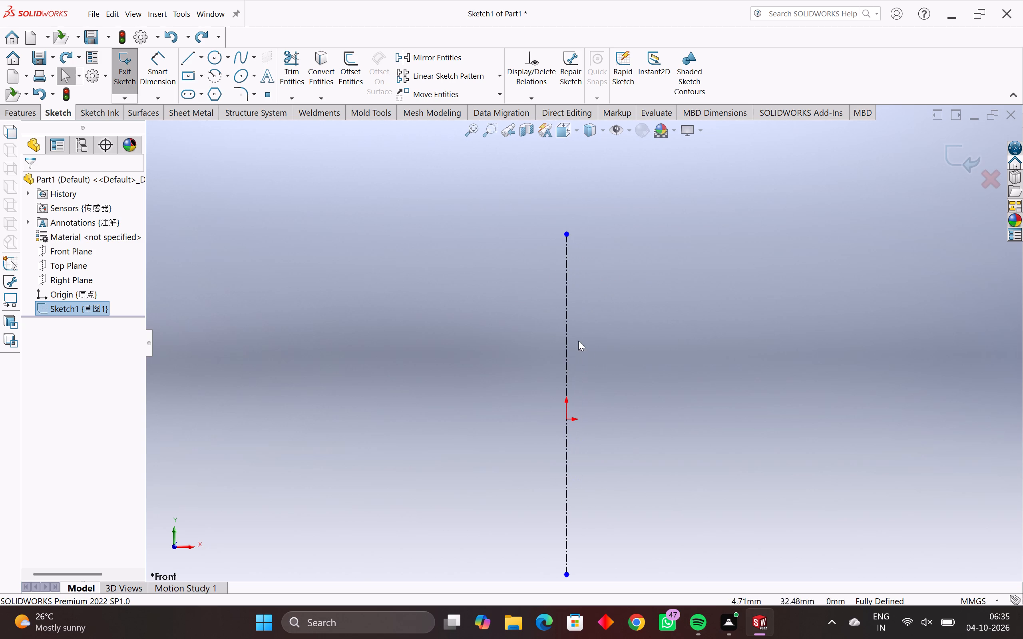
scroll(552, 393, down, 1)
scroll(562, 403, up, 4)
scroll(571, 401, down, 2)
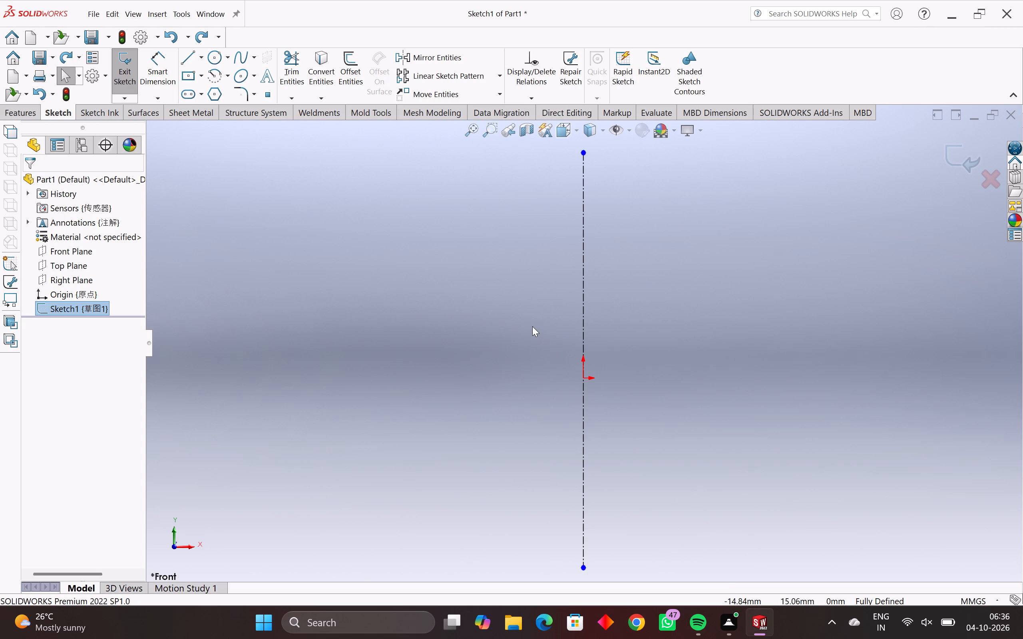
key(l)
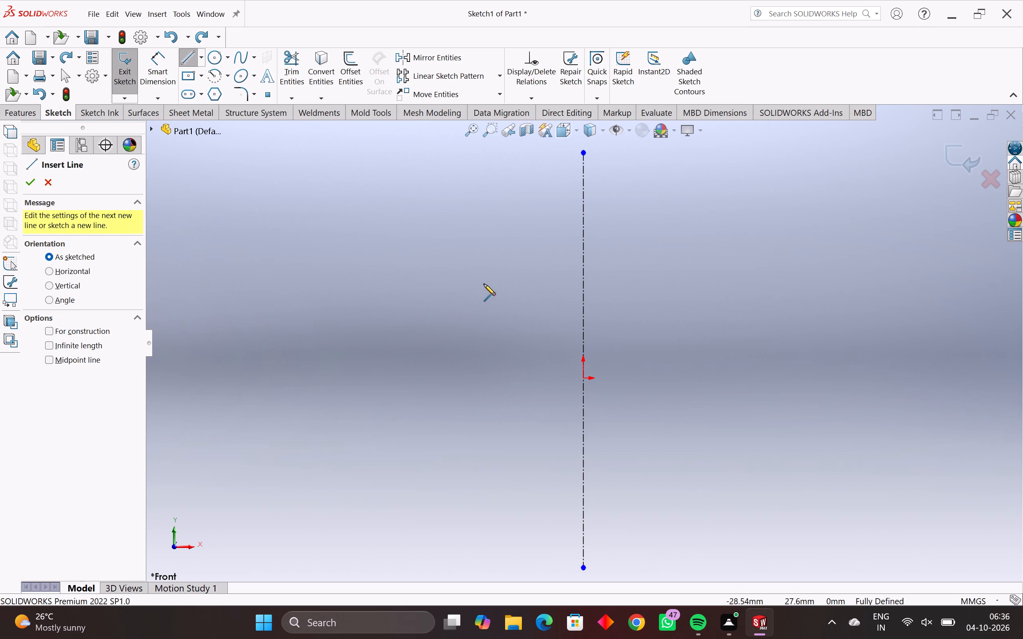
click(509, 273)
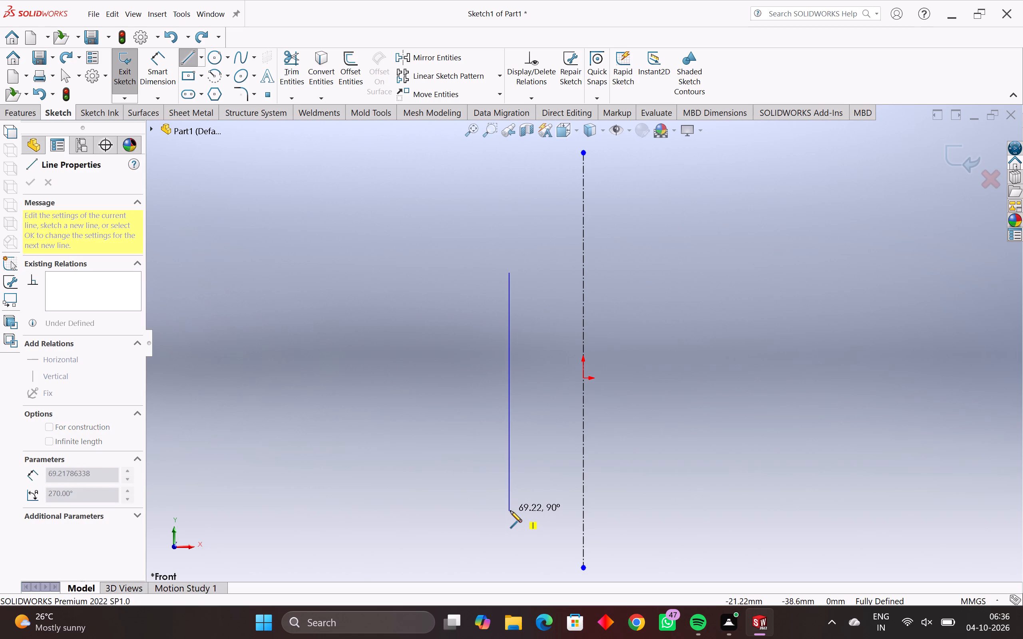
click(510, 511)
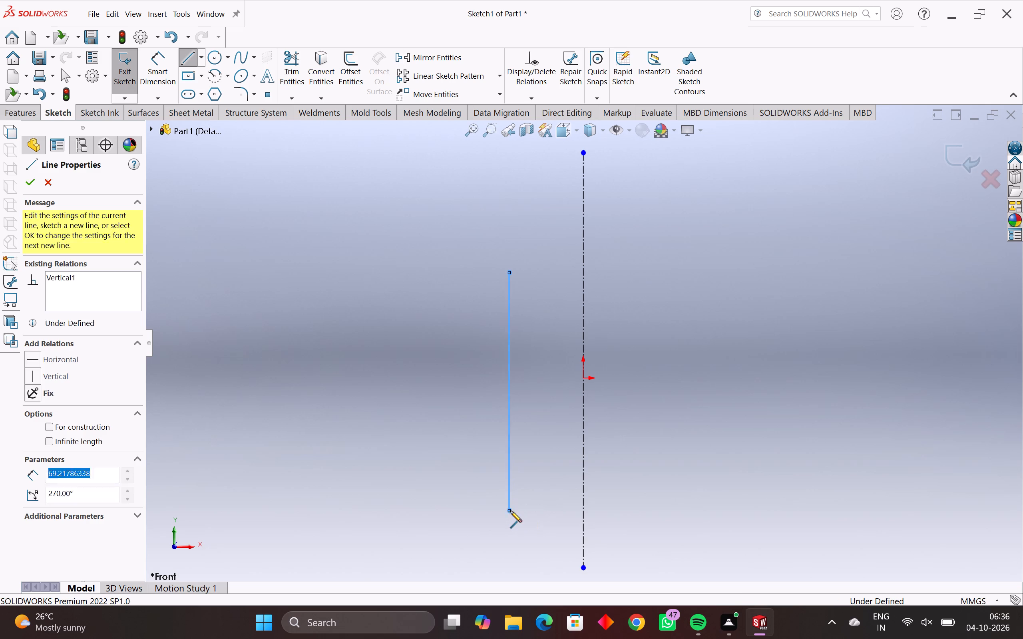
click(418, 512)
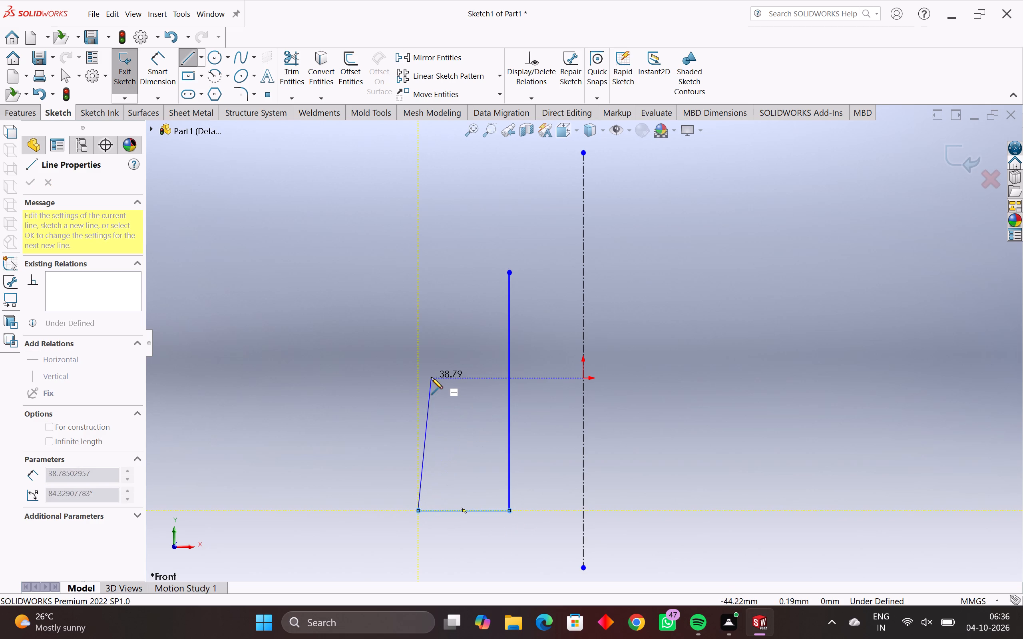
click(418, 351)
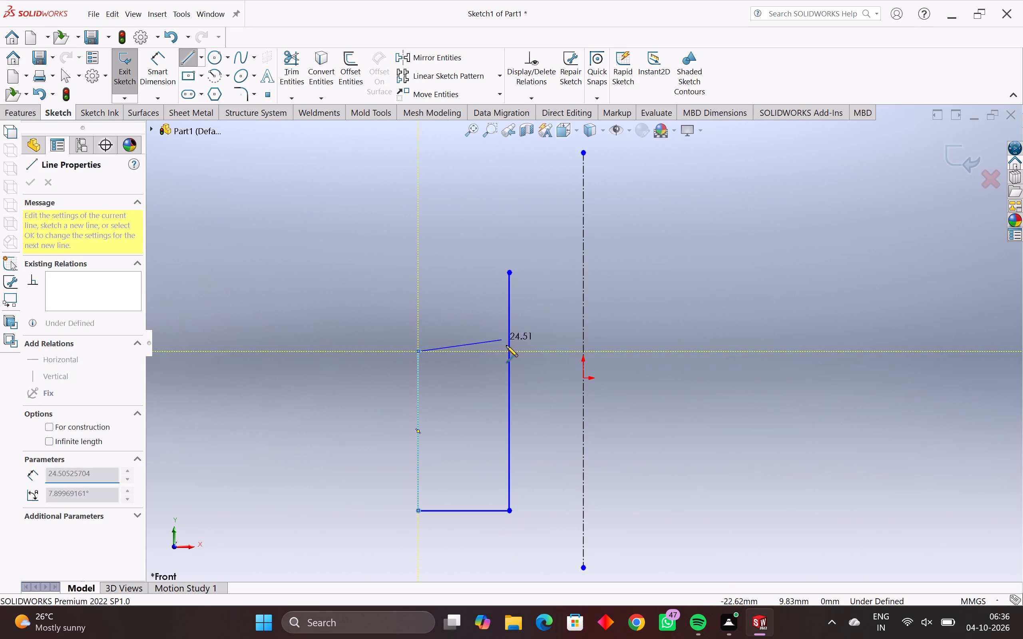
key(Escape)
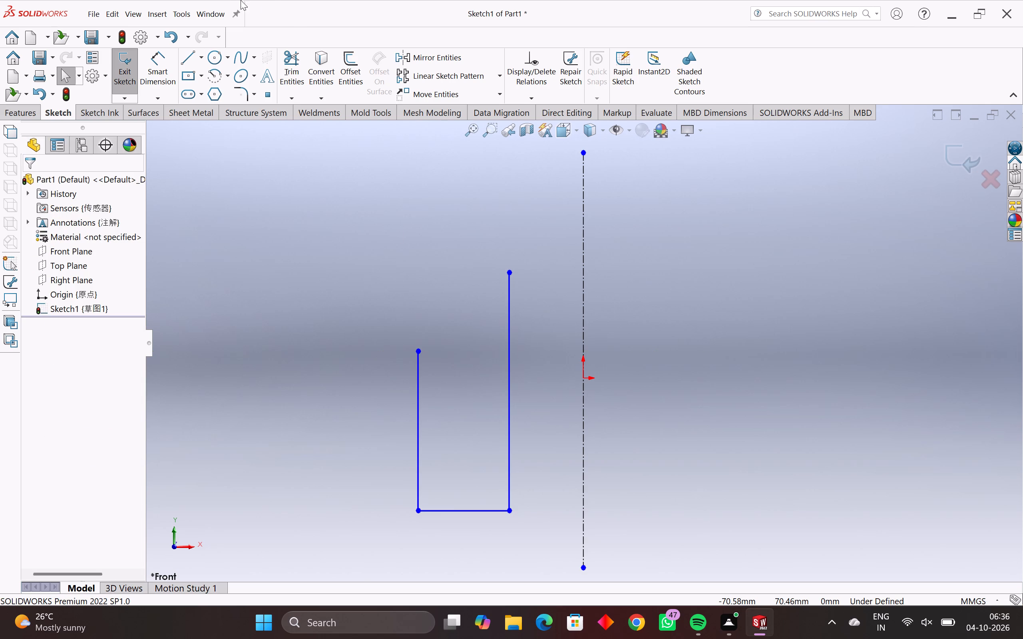
Draw a three-point perimeter circle through the upper ends of both vertical lines and set its radius to 28 mm.
click(209, 55)
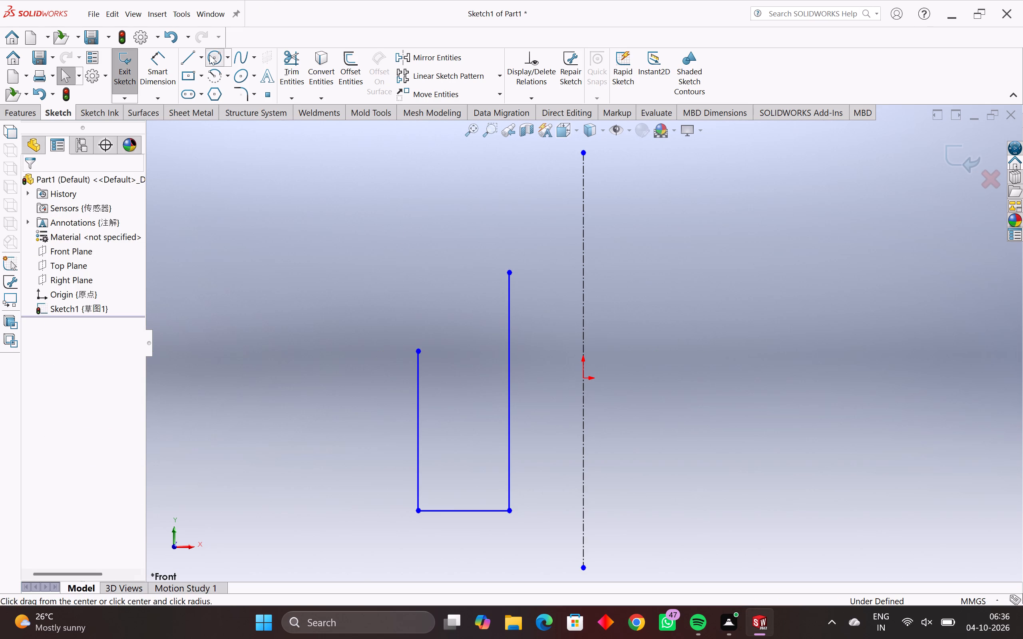
click(76, 213)
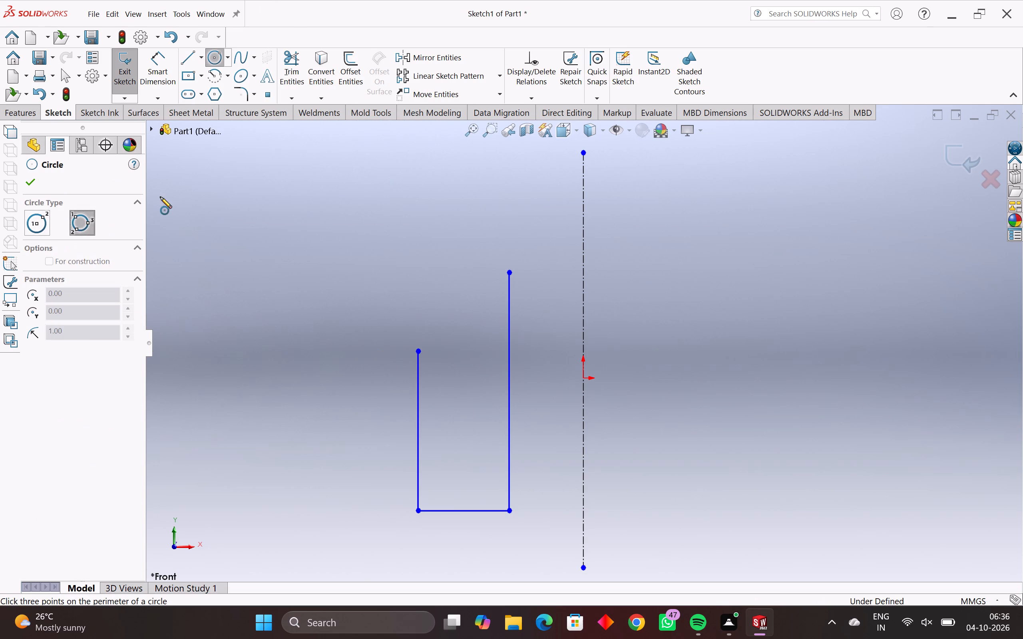
click(417, 350)
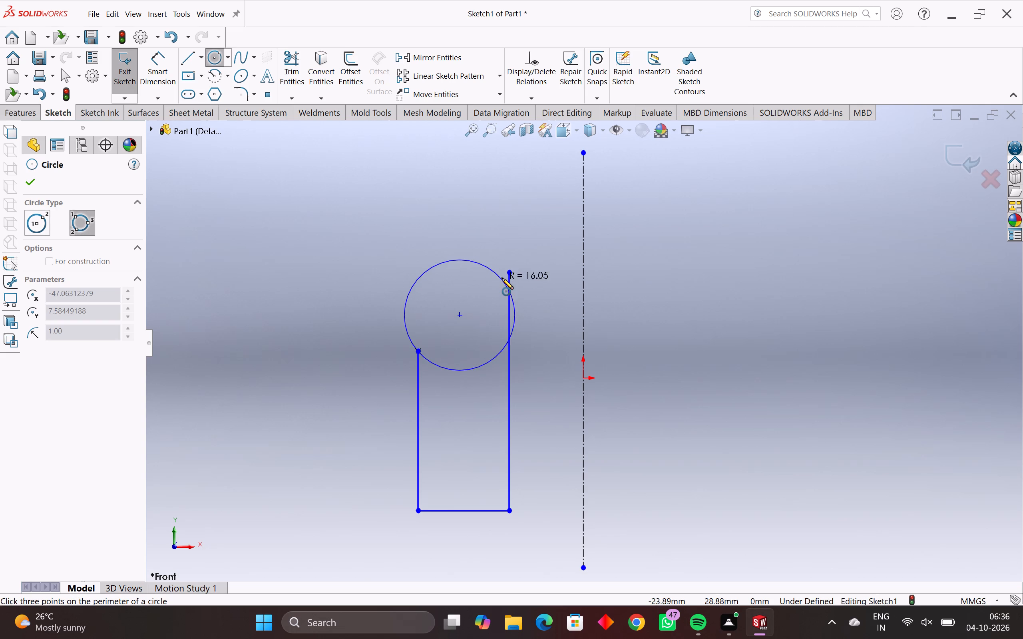
click(509, 273)
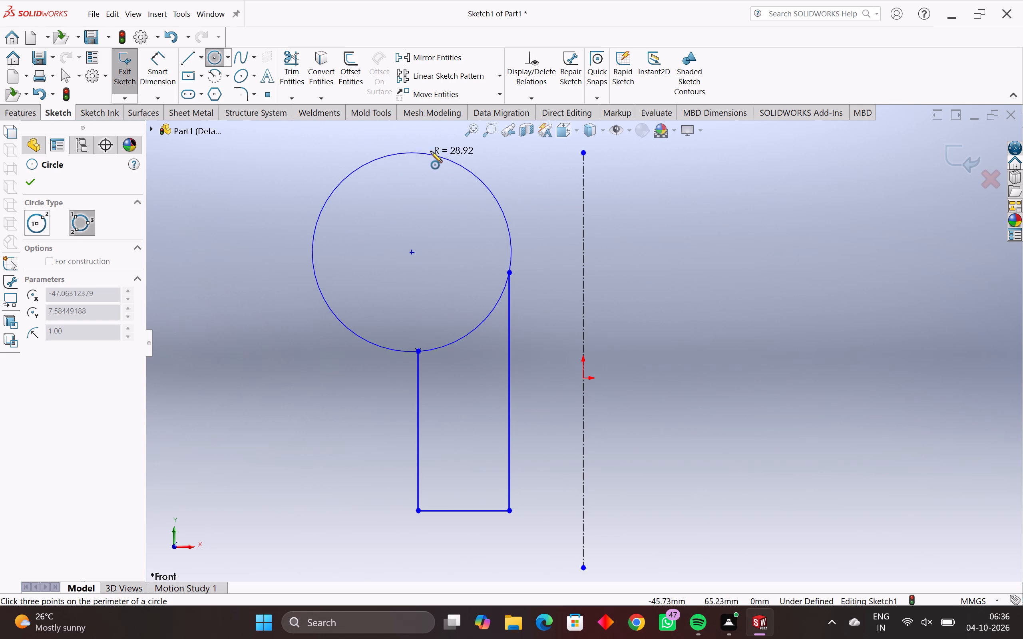
click(440, 190)
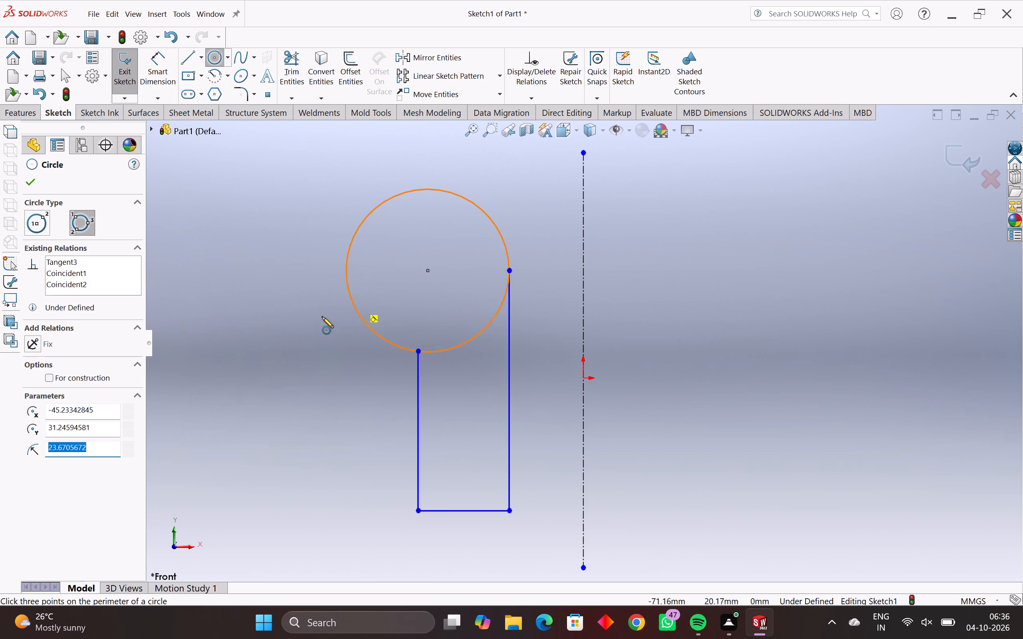
key(2)
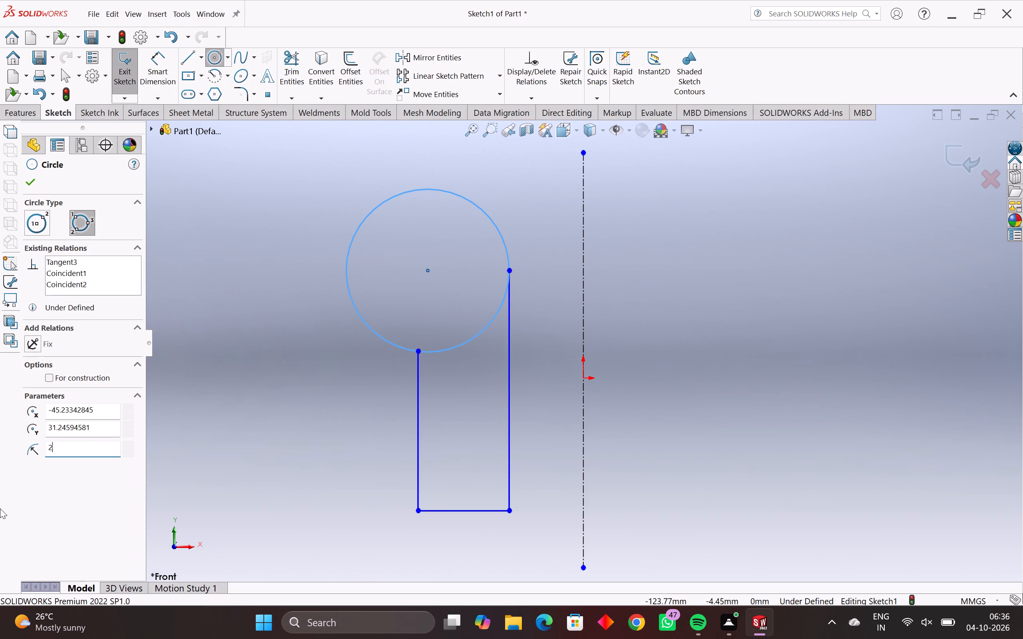
key(8)
key(Return)
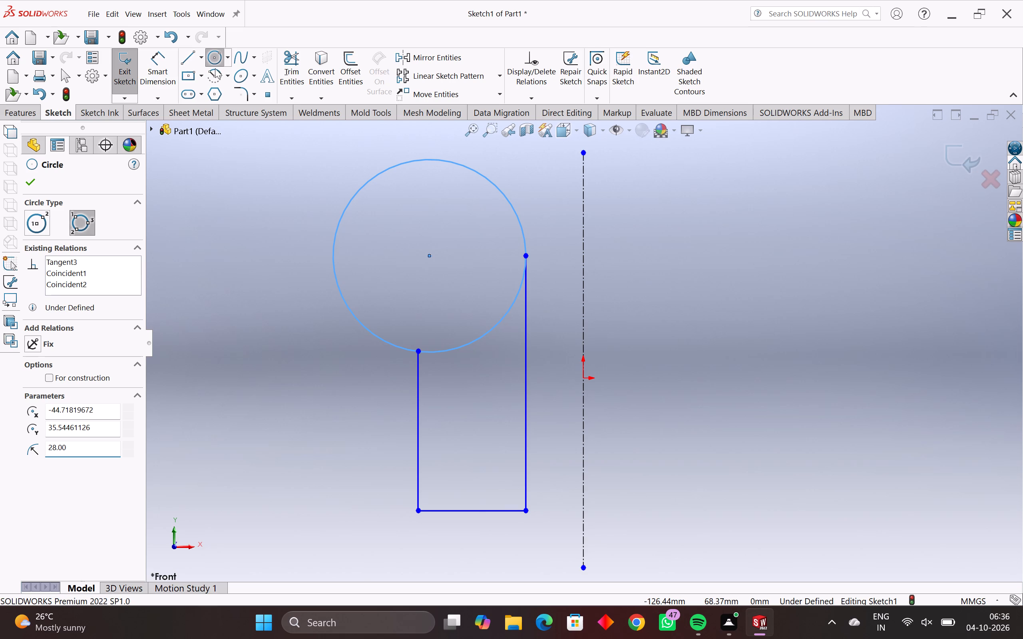
Trim away the outer part of the circle, leaving the concave arc joining the two vertical lines.
click(290, 65)
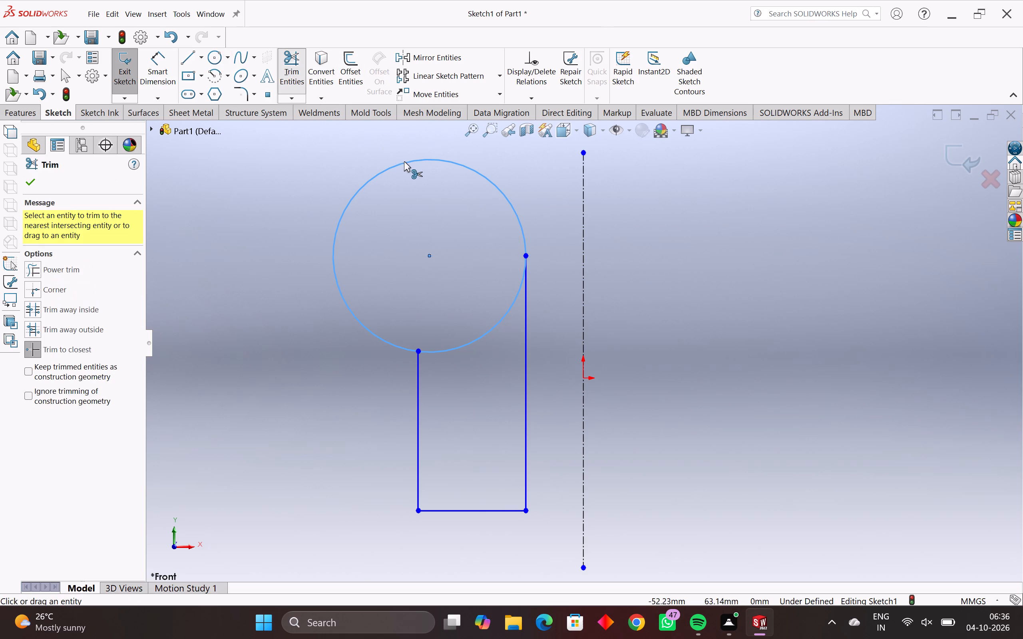
click(404, 161)
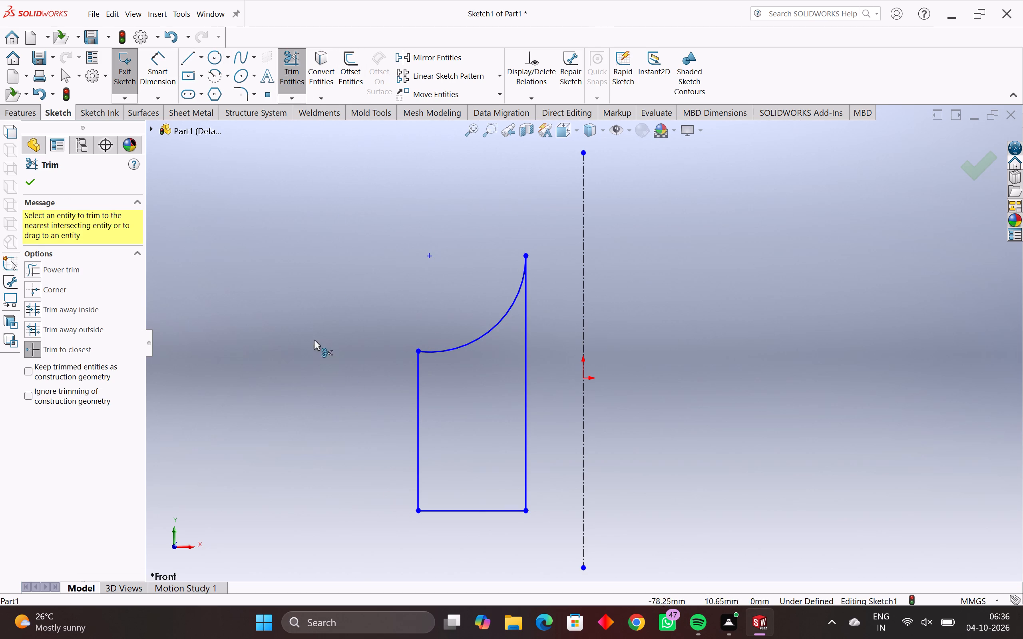
Dimension the profile's shorter outer vertical line to 56 mm.
click(172, 71)
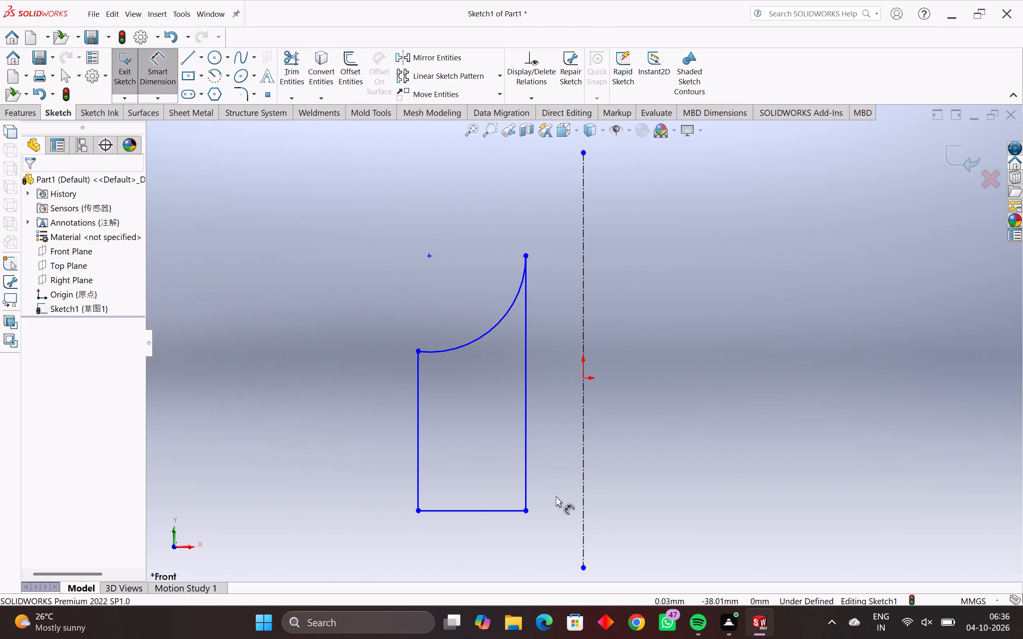
click(419, 378)
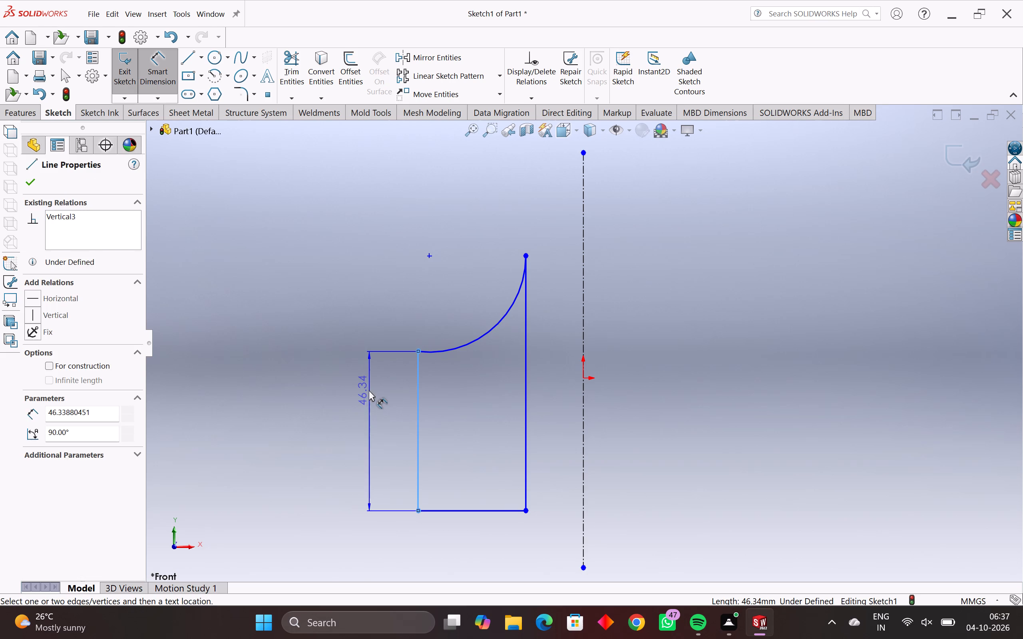
click(369, 390)
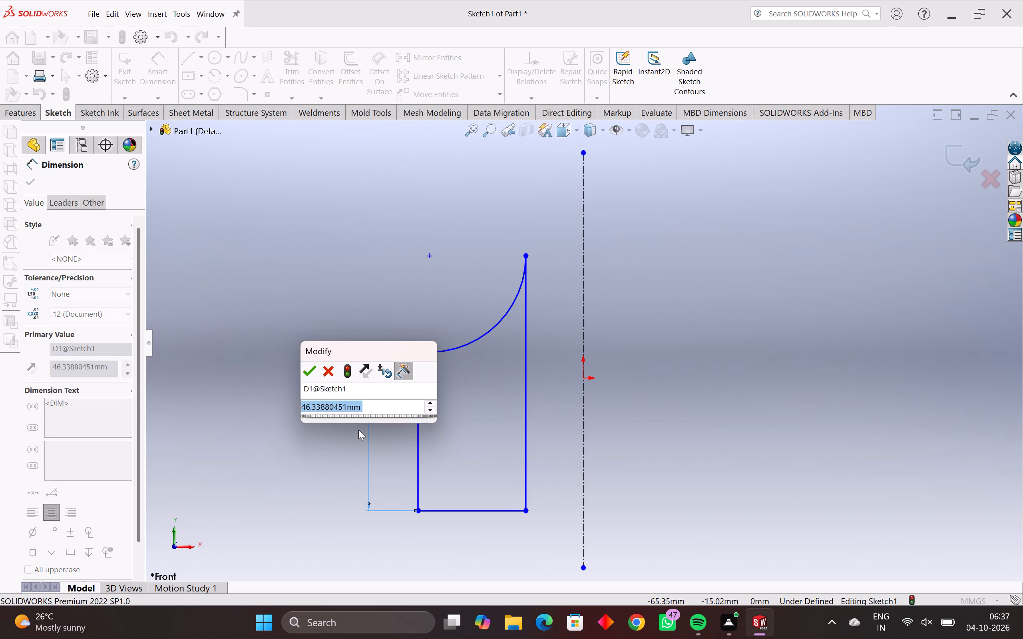
text(56)
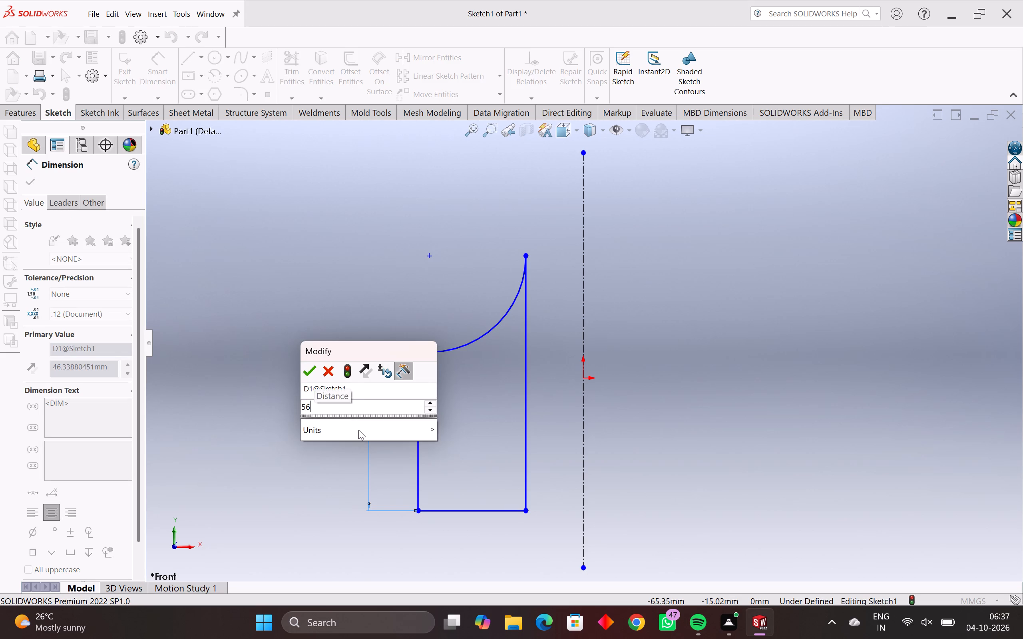
key(Return)
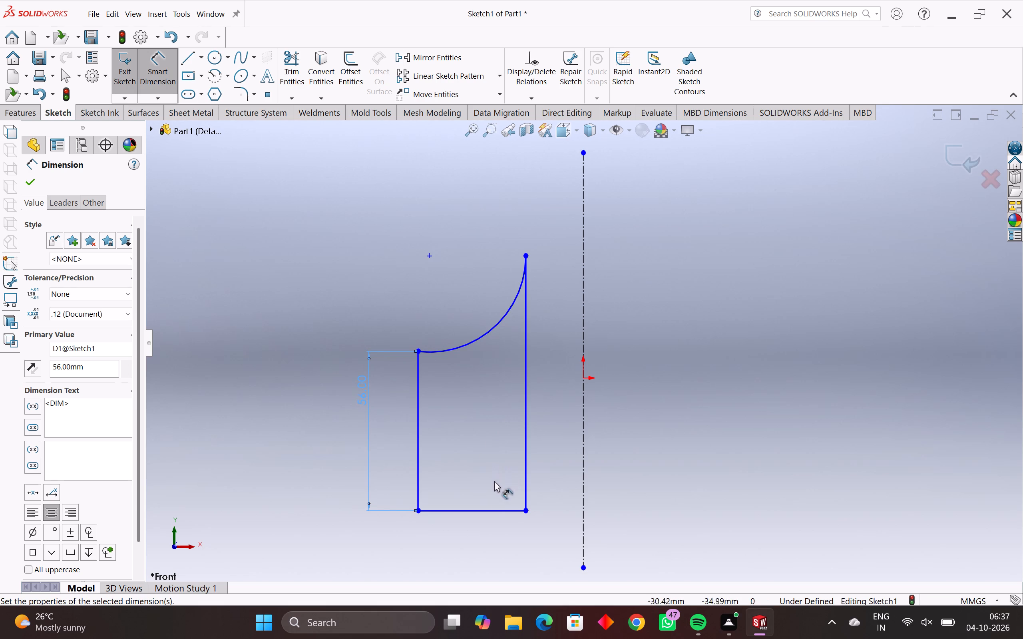
Dimension the profile's horizontal base line to 32 mm.
click(483, 512)
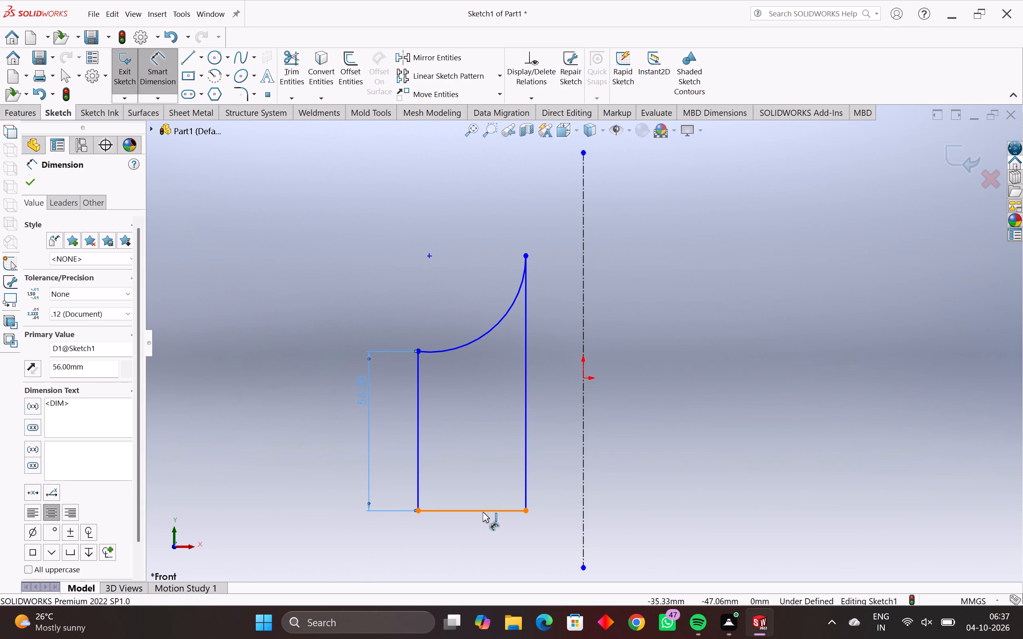
click(470, 556)
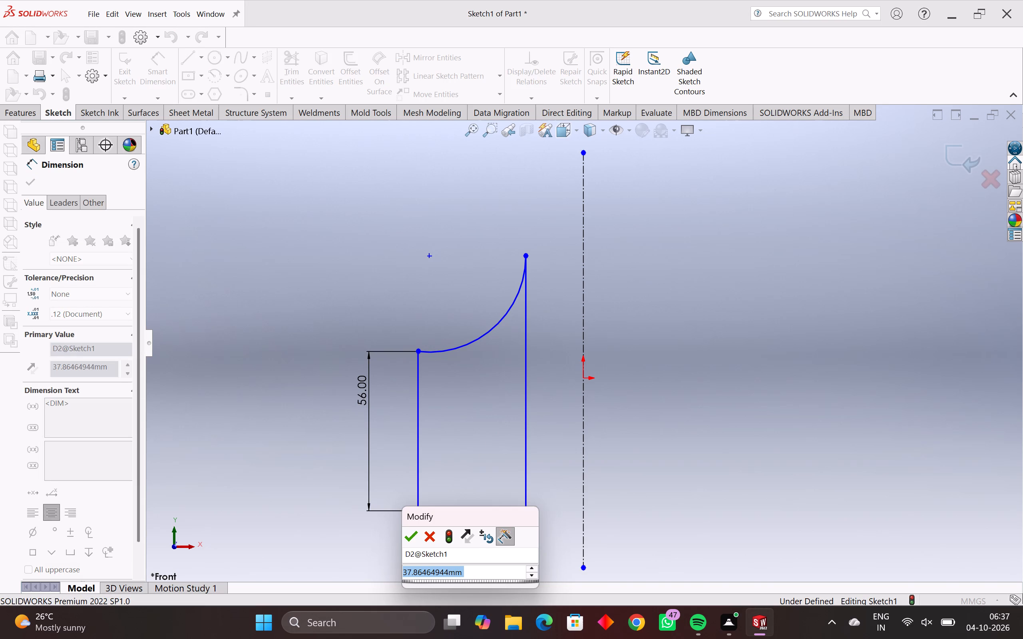
text(32)
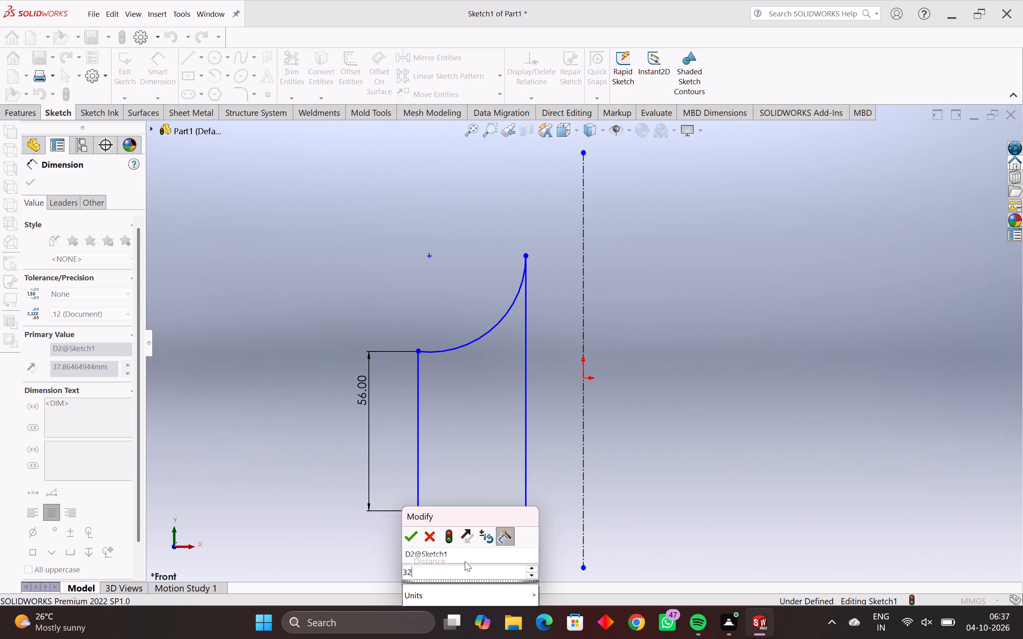
key(Return)
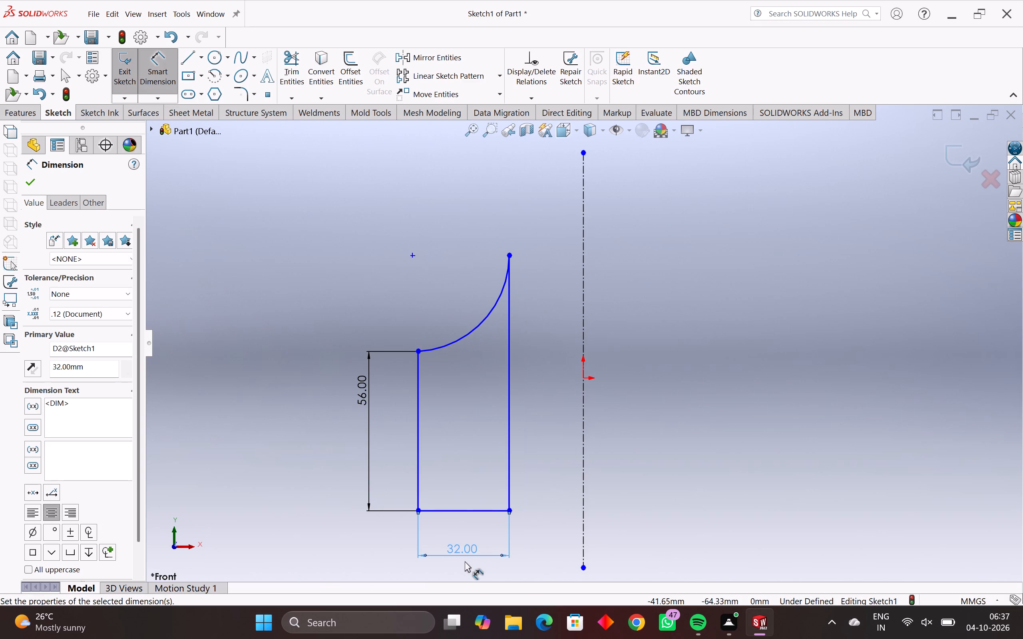
key(Escape)
key(Escape)
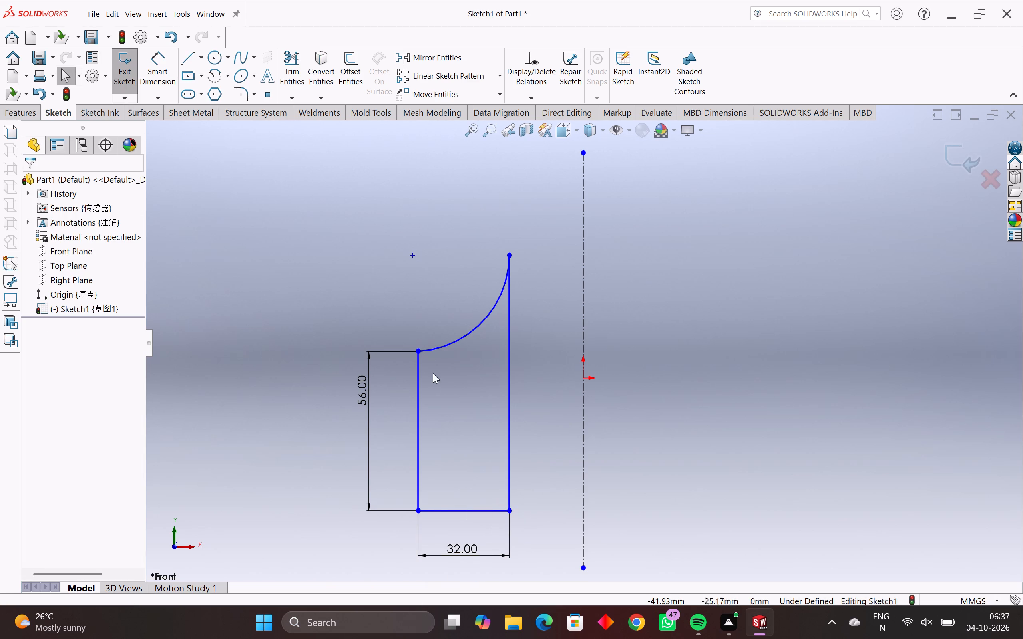
Dimension the profile's taller inner vertical line to 84 mm.
click(152, 58)
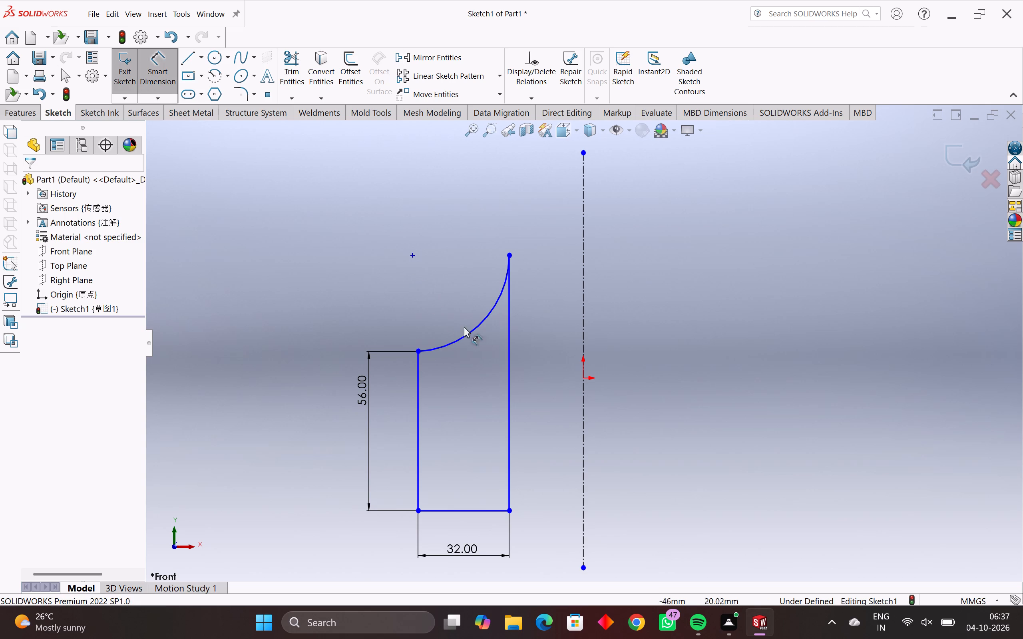
click(509, 403)
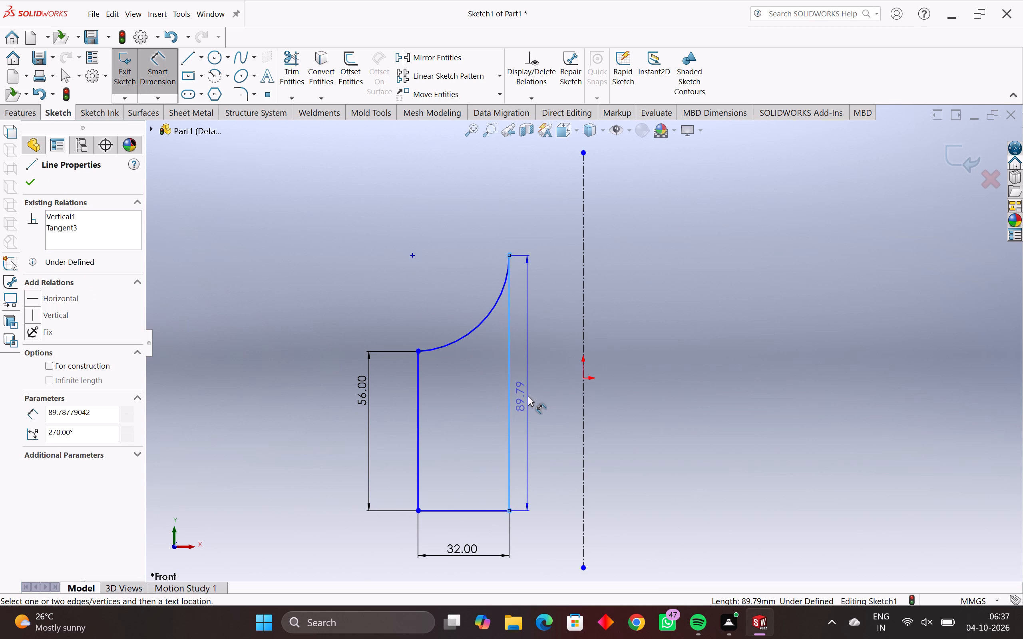
click(528, 395)
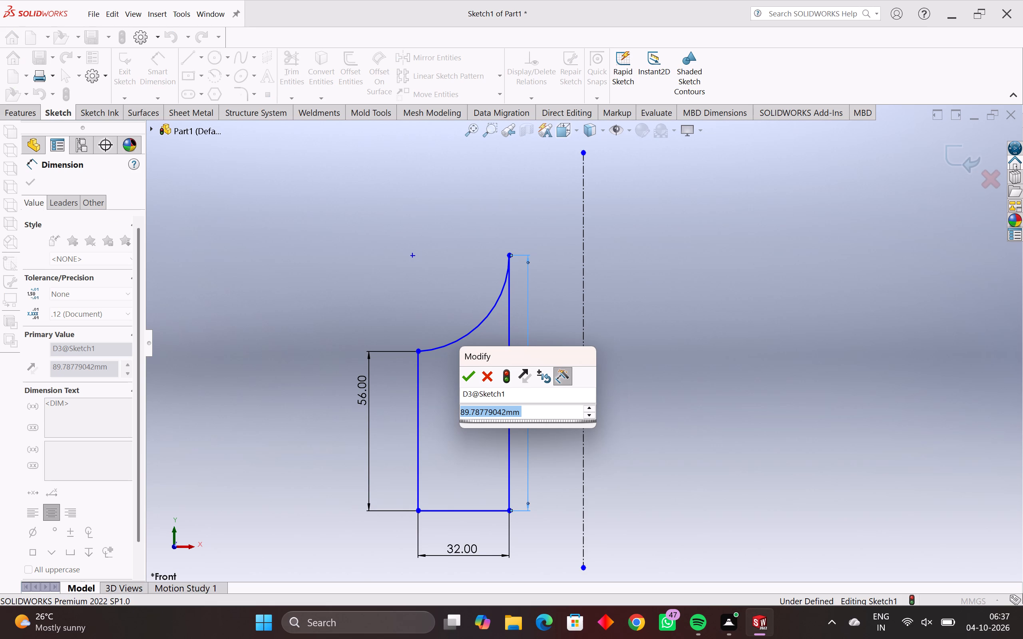
key(8)
key(4)
key(Return)
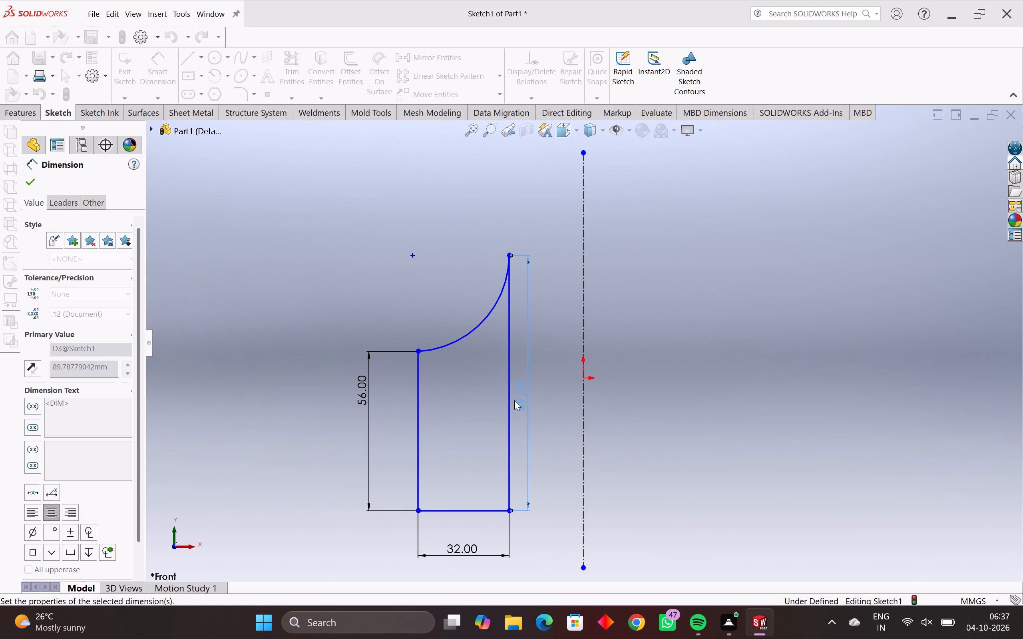
middle_drag(529, 395, 516, 399)
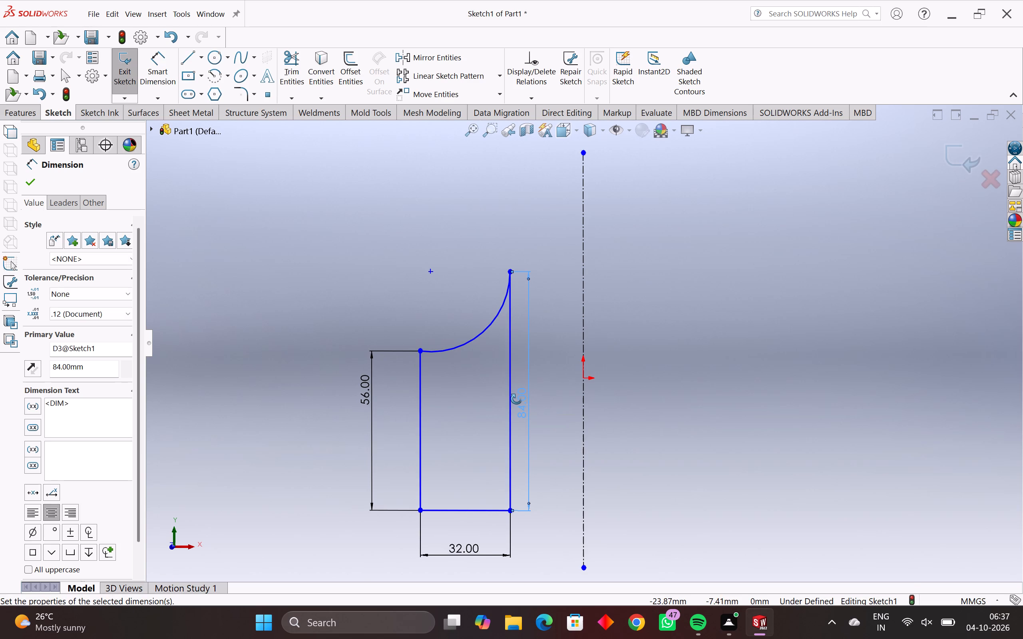
middle_drag(516, 399, 524, 395)
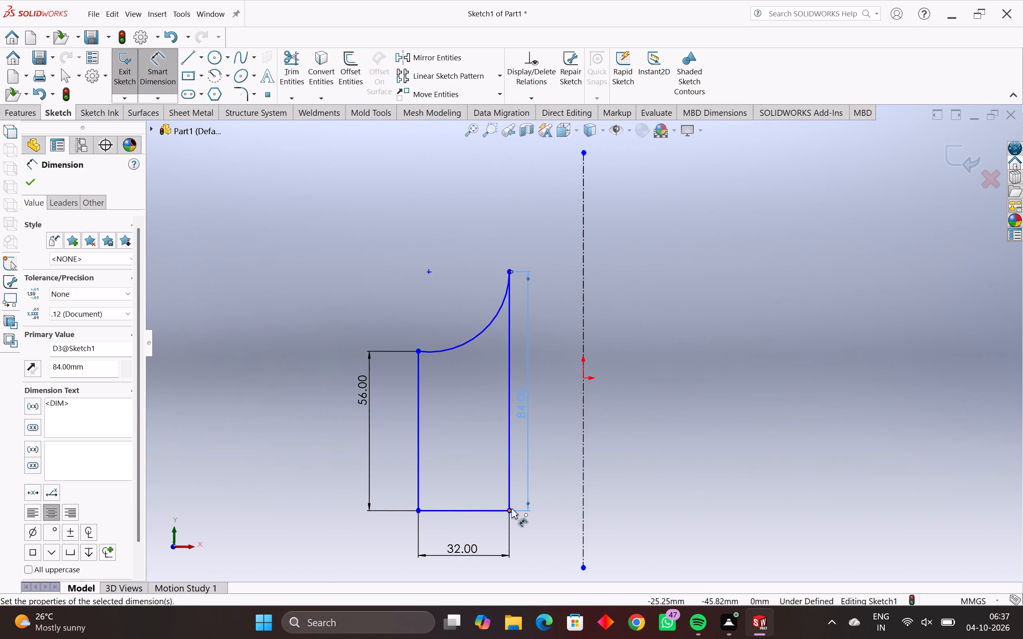
Dimension the horizontal distance from the profile's lower inner corner to the vertical centreline to 18 mm.
click(509, 510)
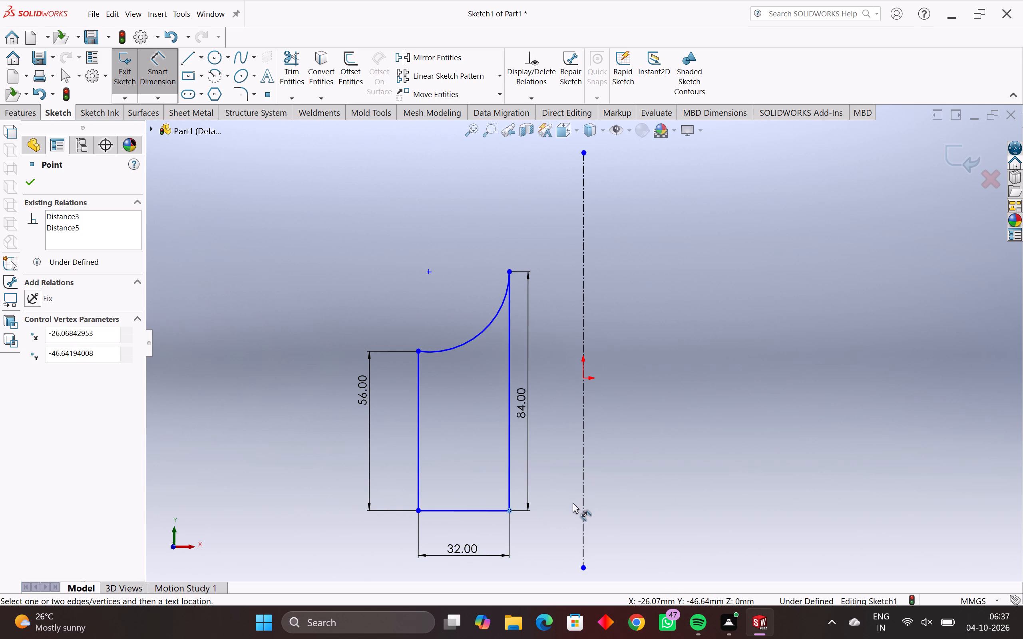
click(584, 497)
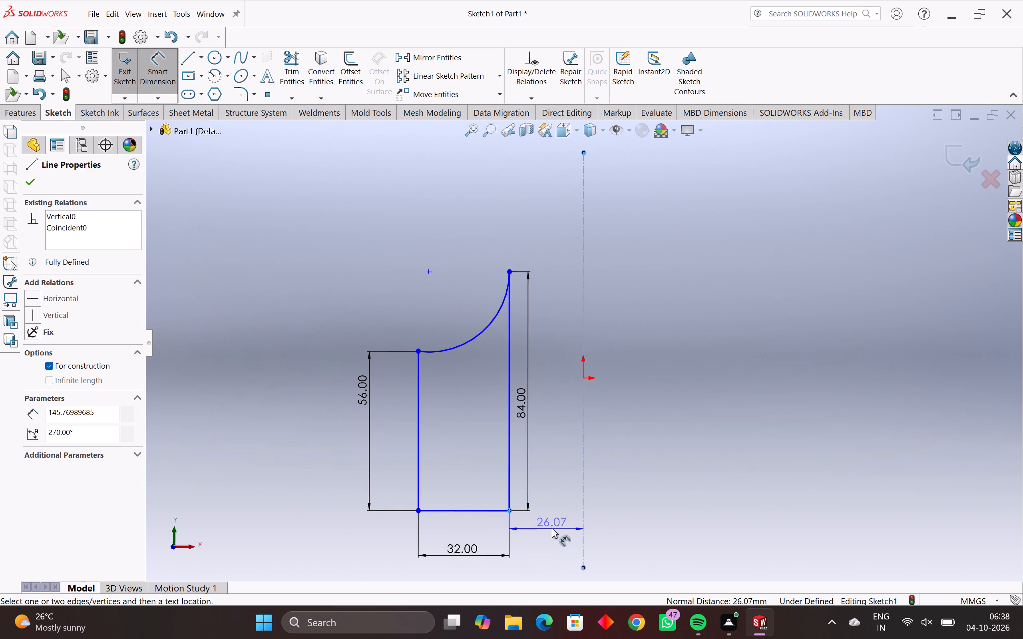
click(539, 552)
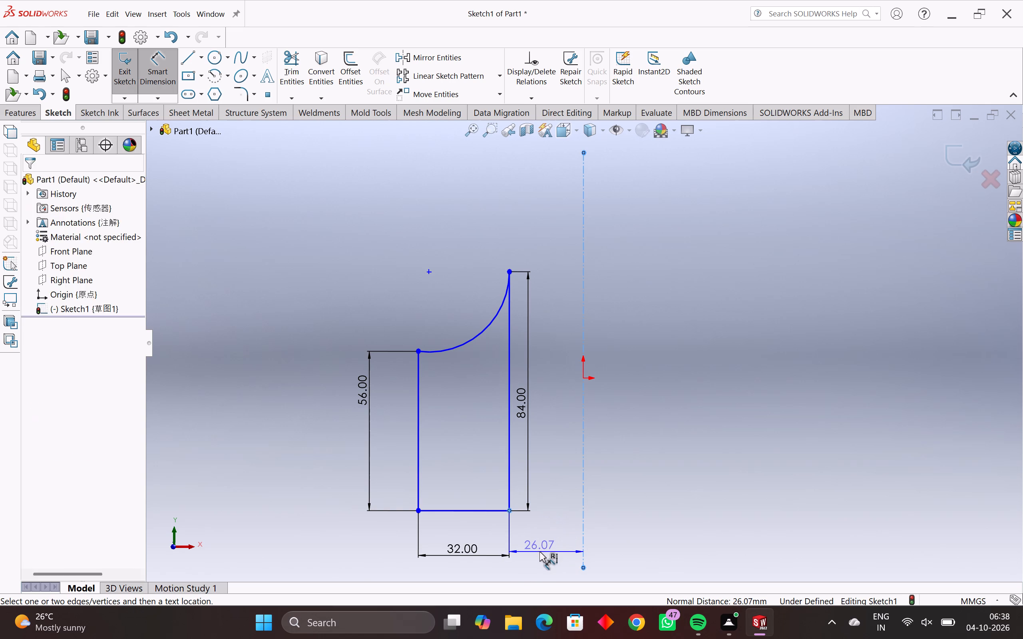
text(18)
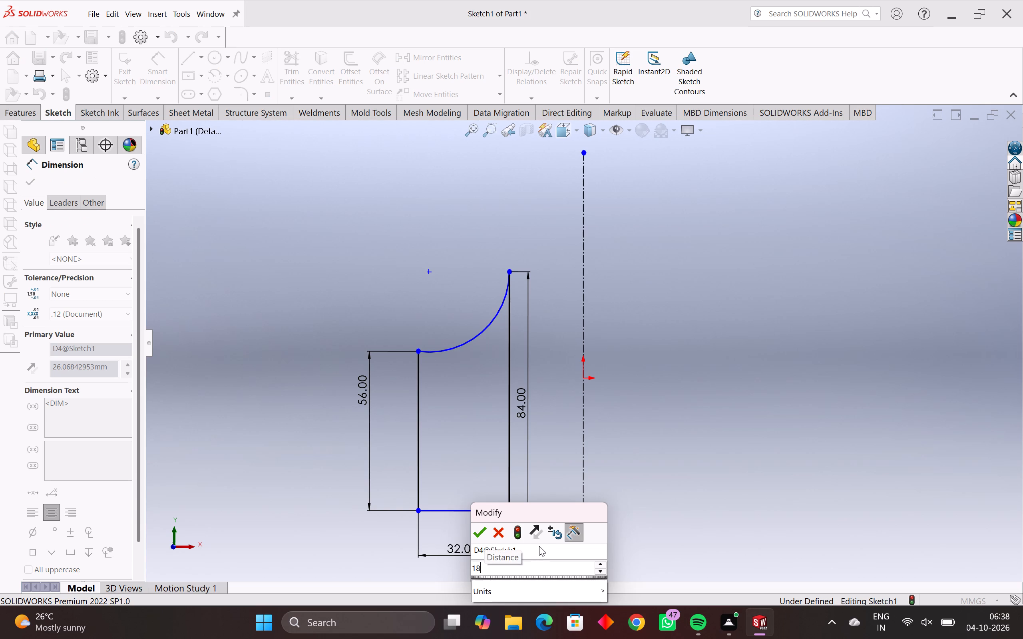
key(Return)
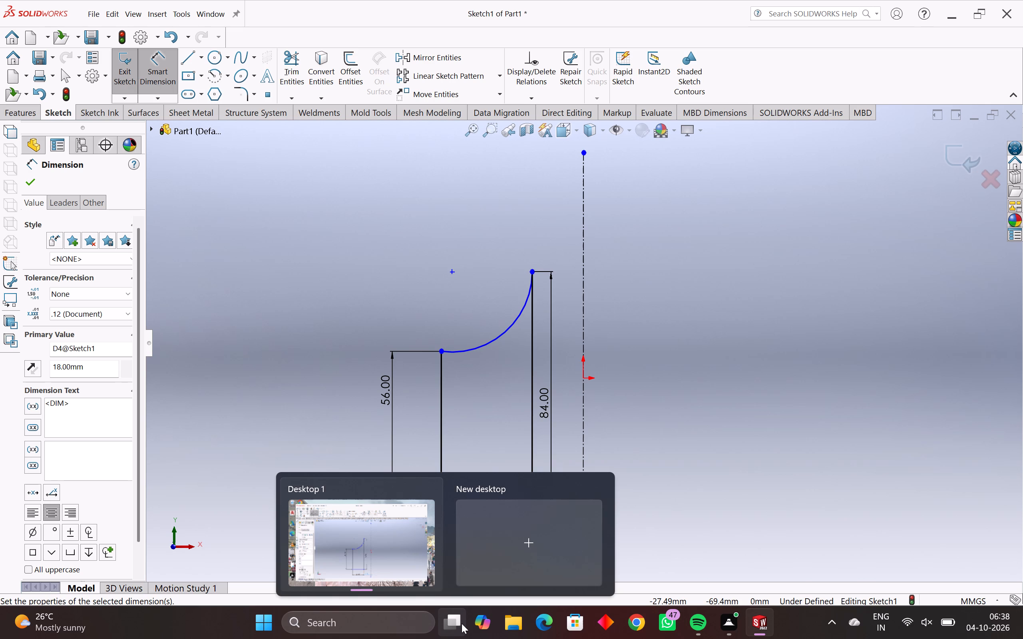
key(Escape)
key(Escape)
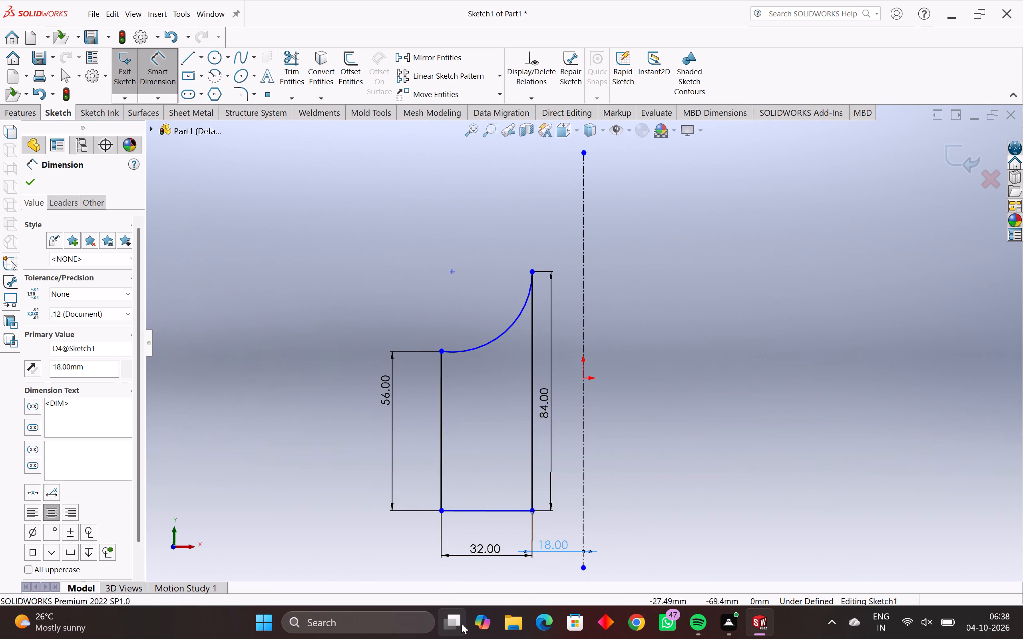
key(Escape)
key(Escape)
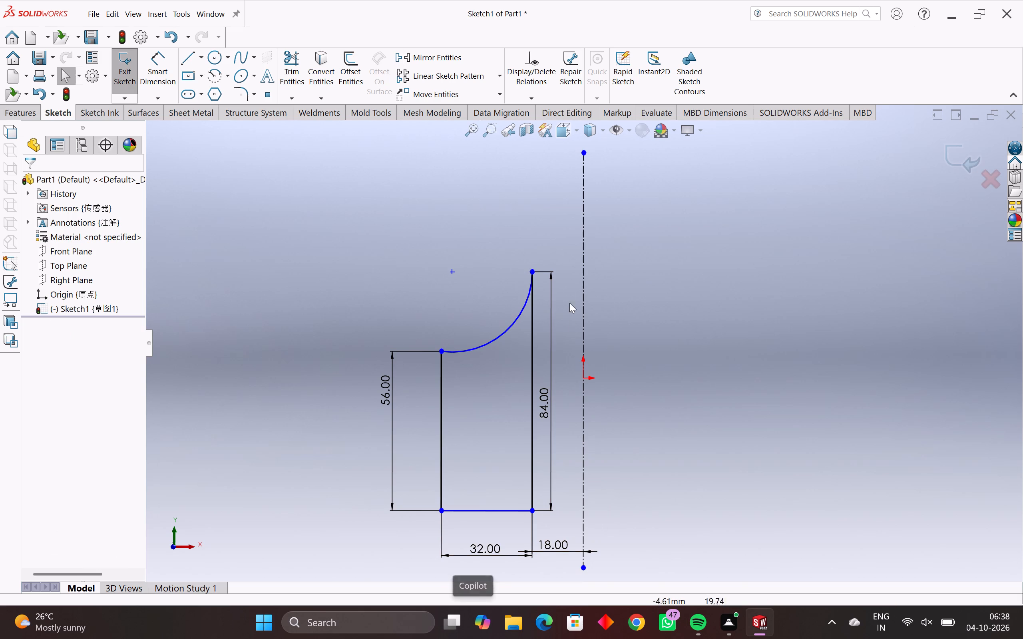
Apply Fully Define Sketch to the profile's three lines and arc, calculating the missing relations and dimensions.
drag(558, 238, 358, 590)
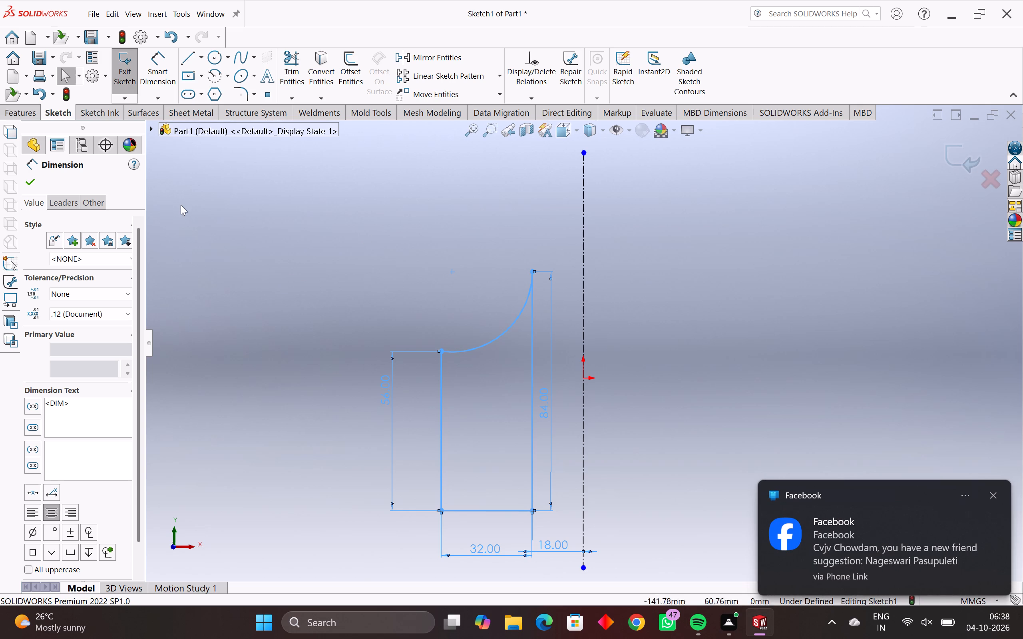
click(24, 184)
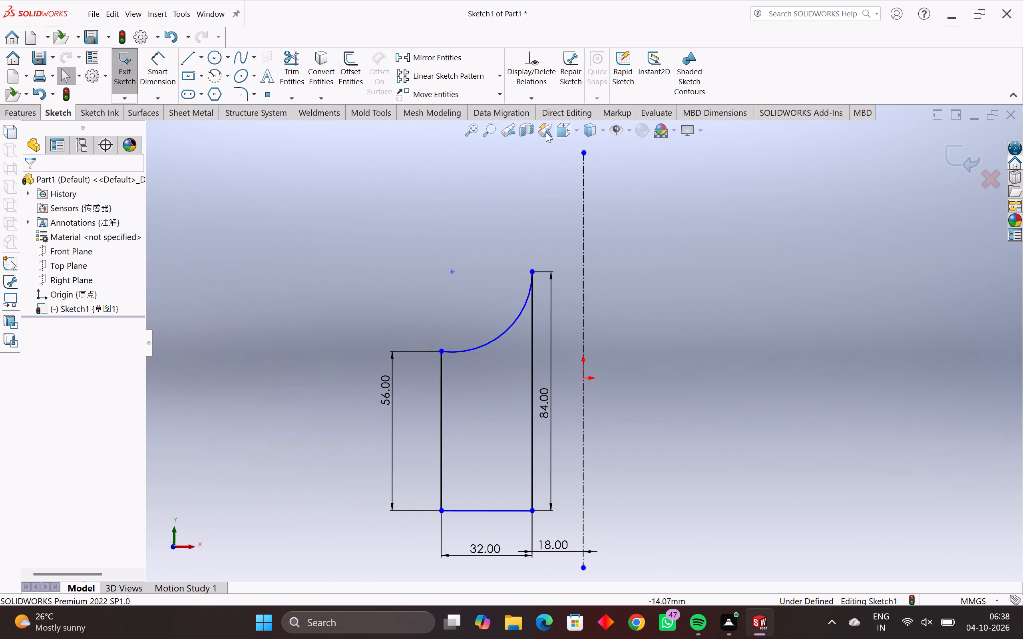
click(536, 98)
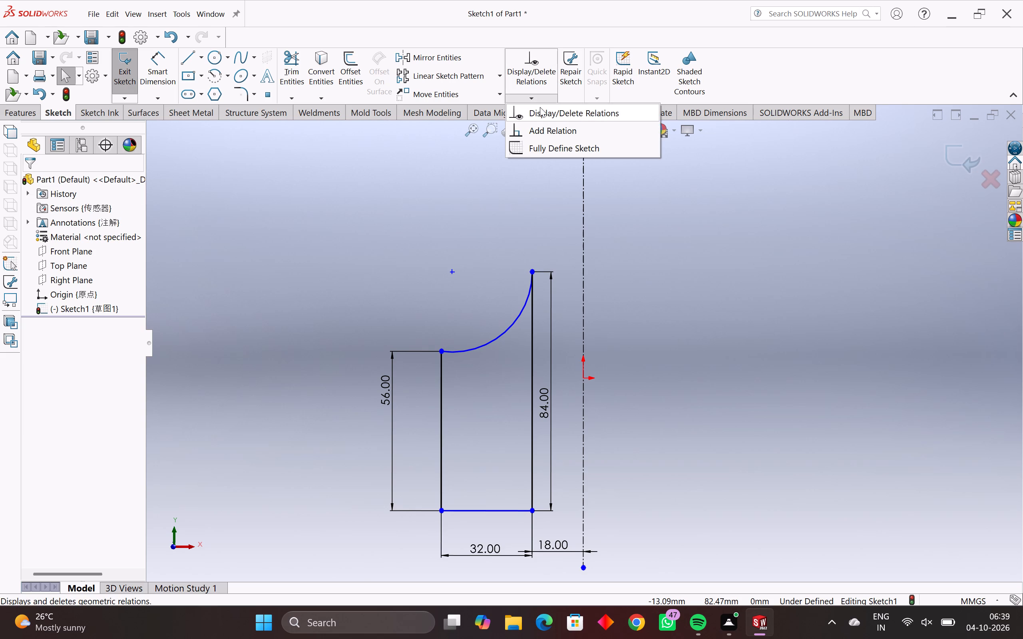
click(544, 157)
click(547, 150)
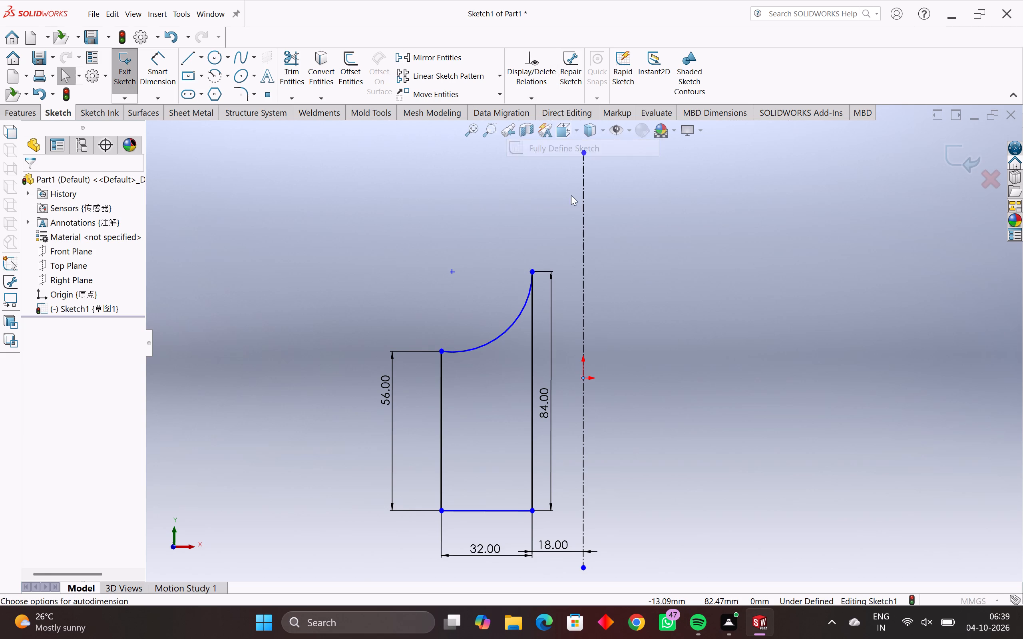
drag(569, 211, 479, 432)
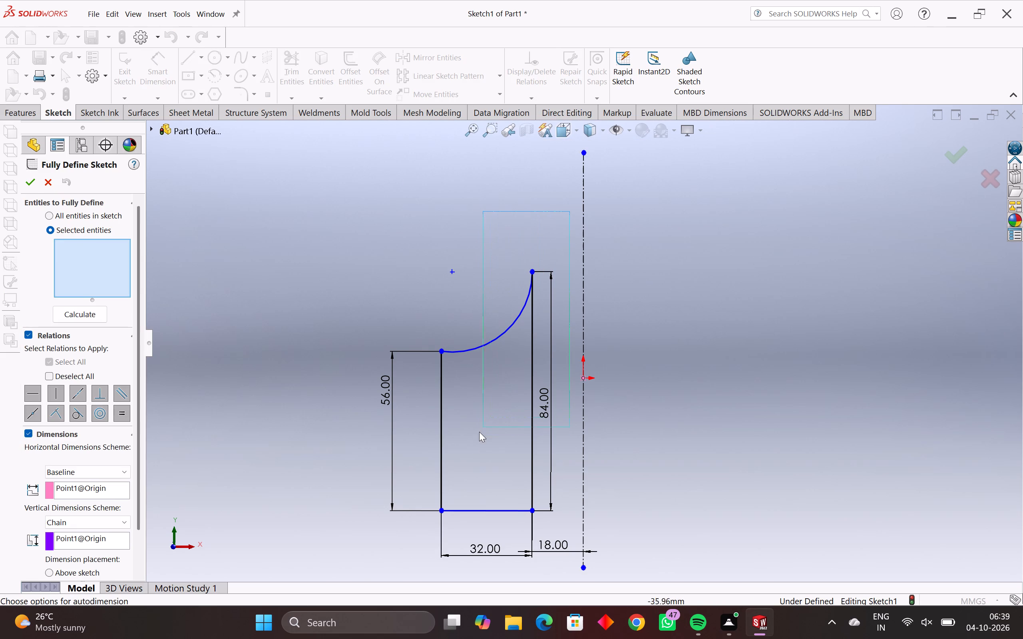
drag(479, 432, 337, 577)
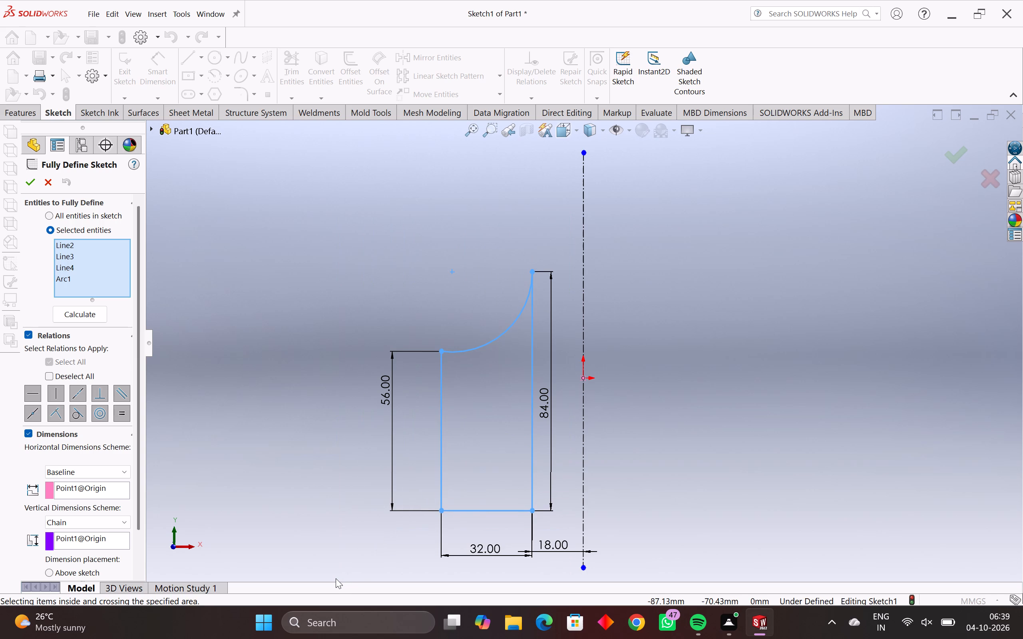
scroll(336, 578, up, 5)
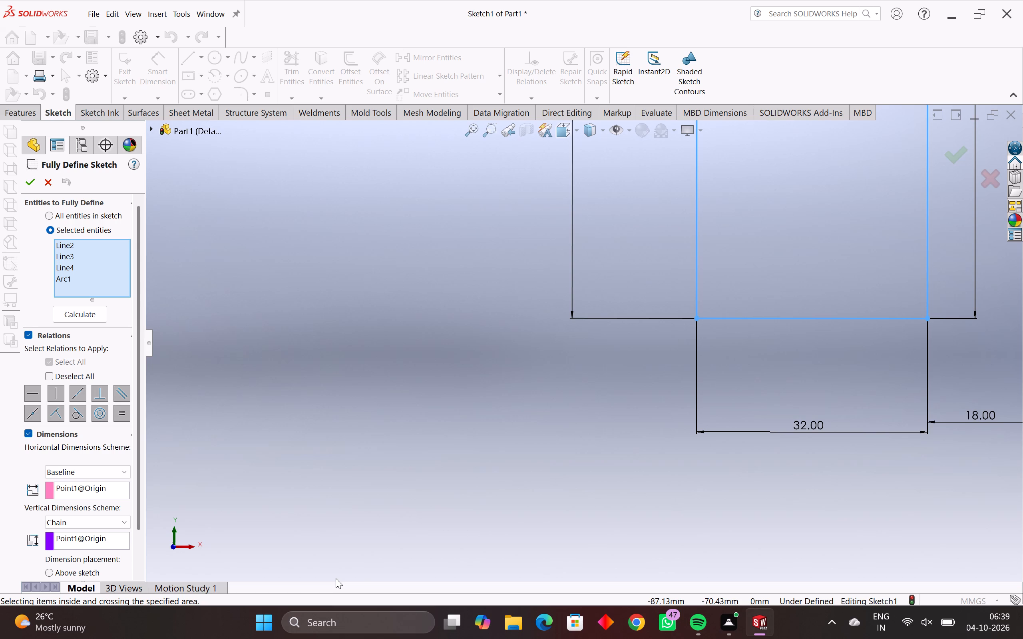
scroll(575, 369, down, 3)
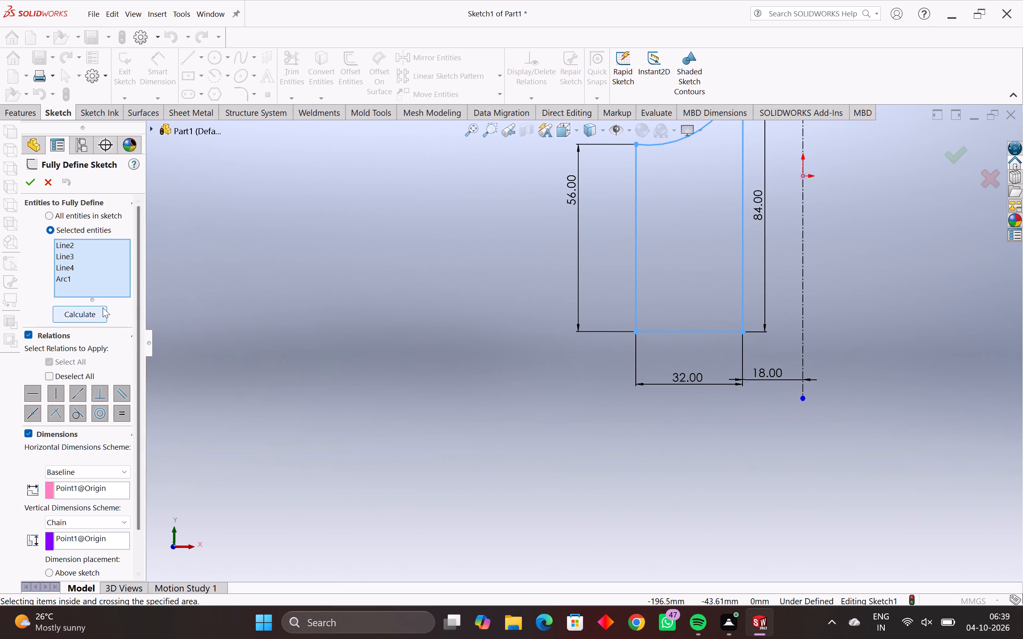
click(93, 317)
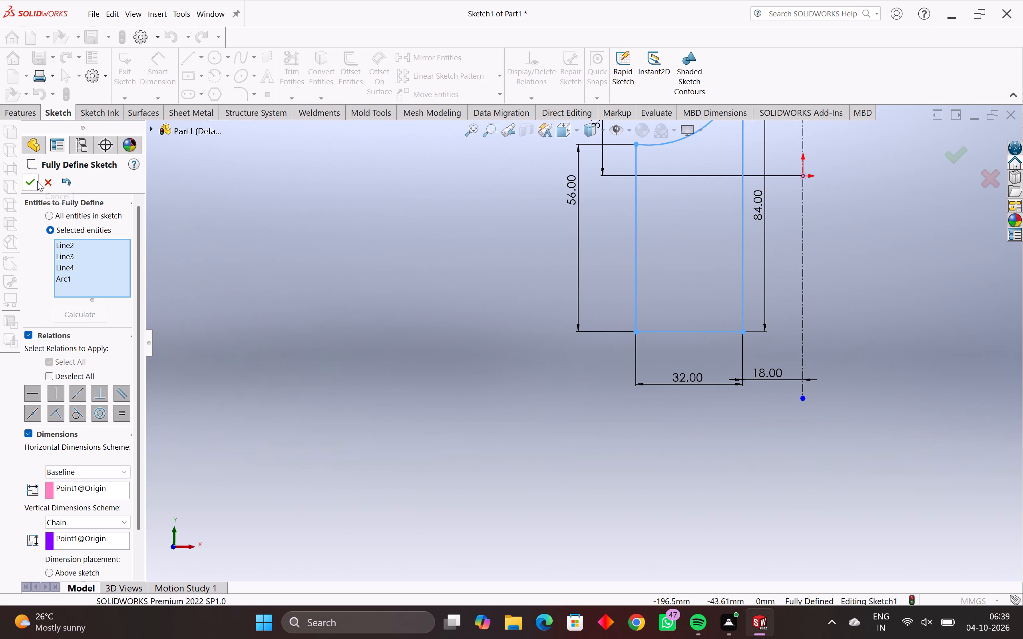
click(23, 183)
Mirror the profile's three lines and concave arc about the vertical centreline, keeping the original.
scroll(635, 269, down, 3)
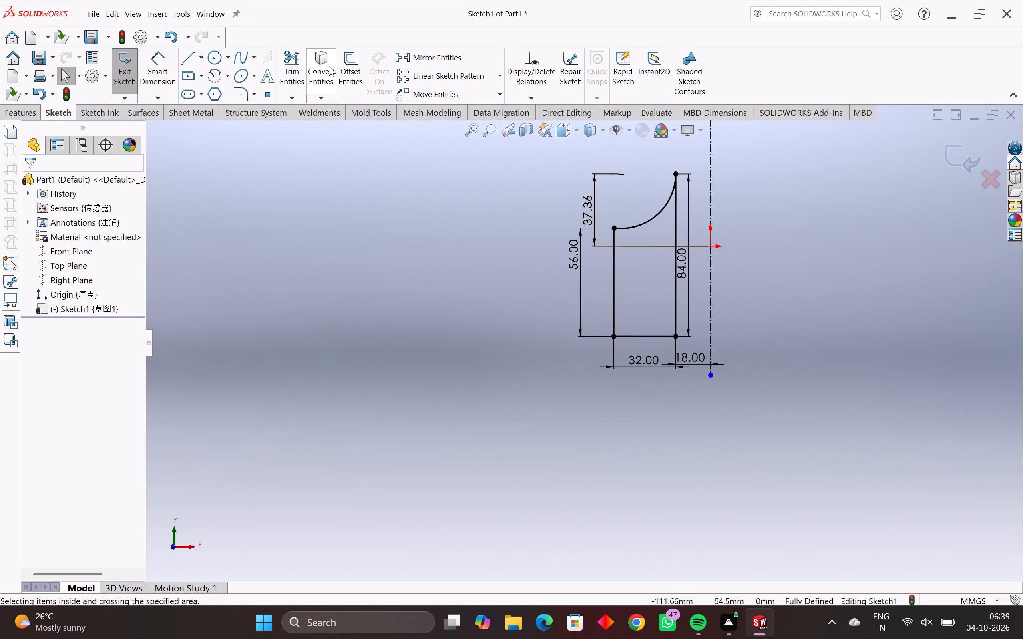
click(415, 57)
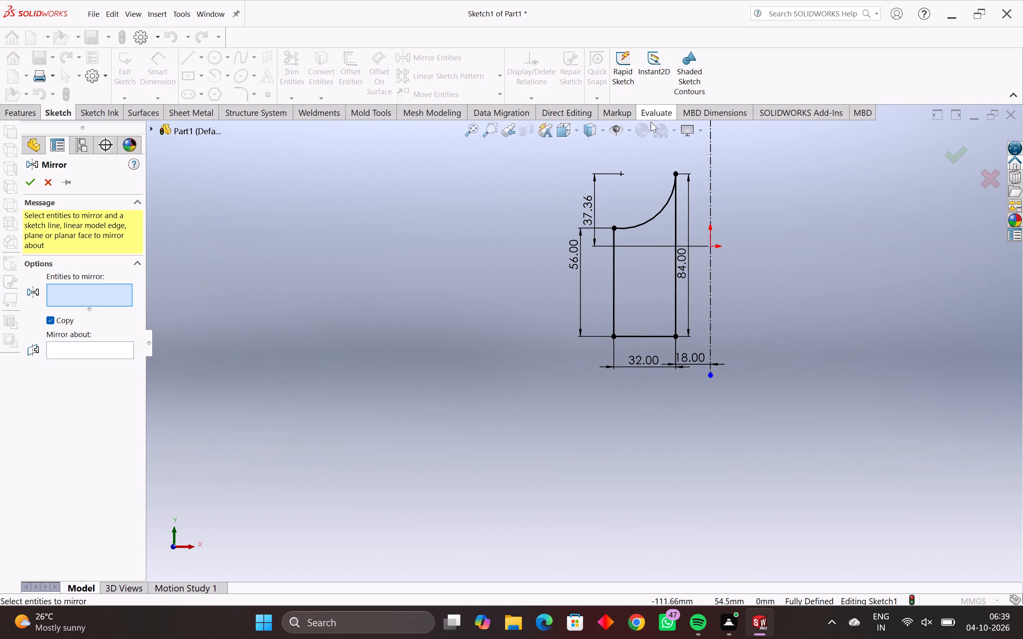
drag(691, 152, 671, 206)
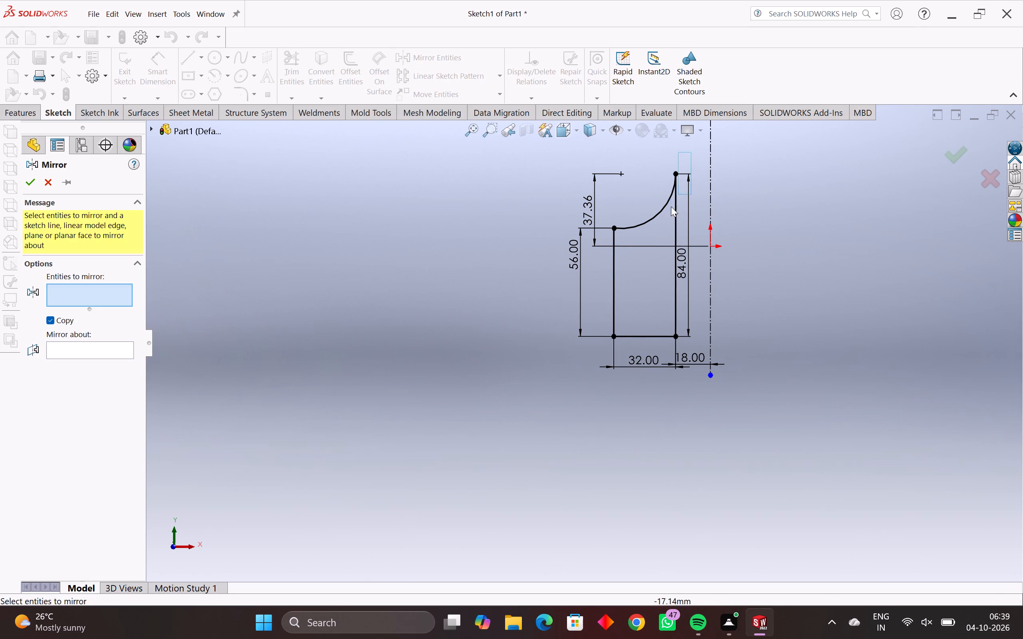
drag(671, 206, 538, 372)
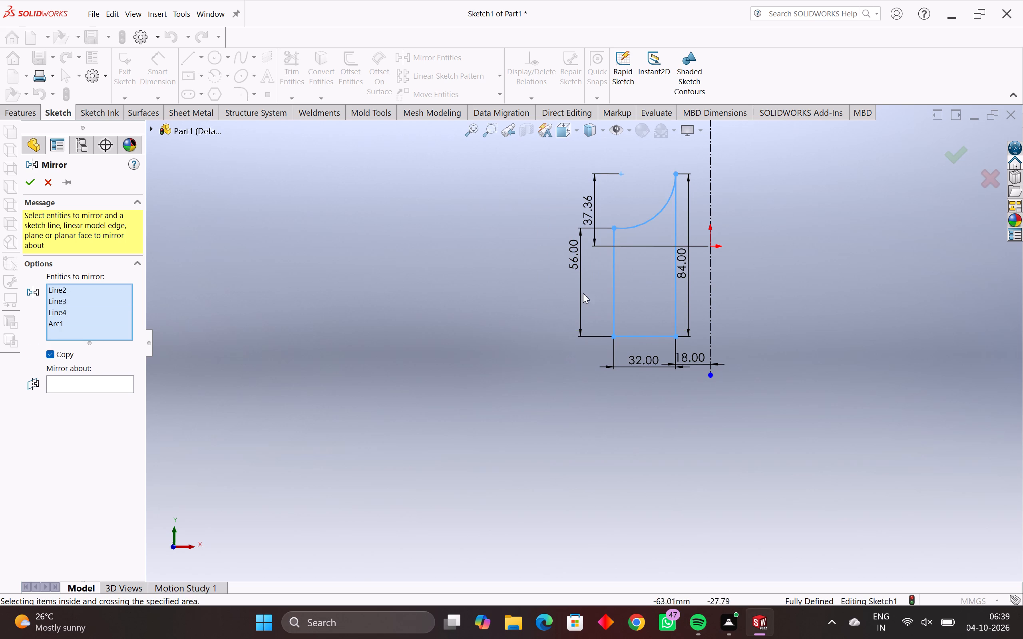
click(109, 384)
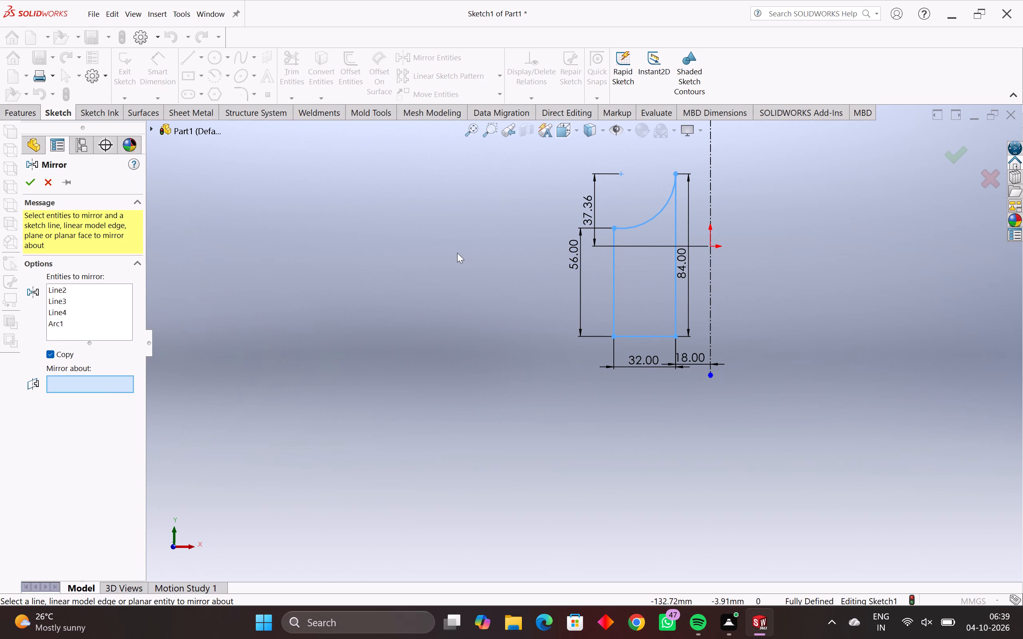
click(712, 192)
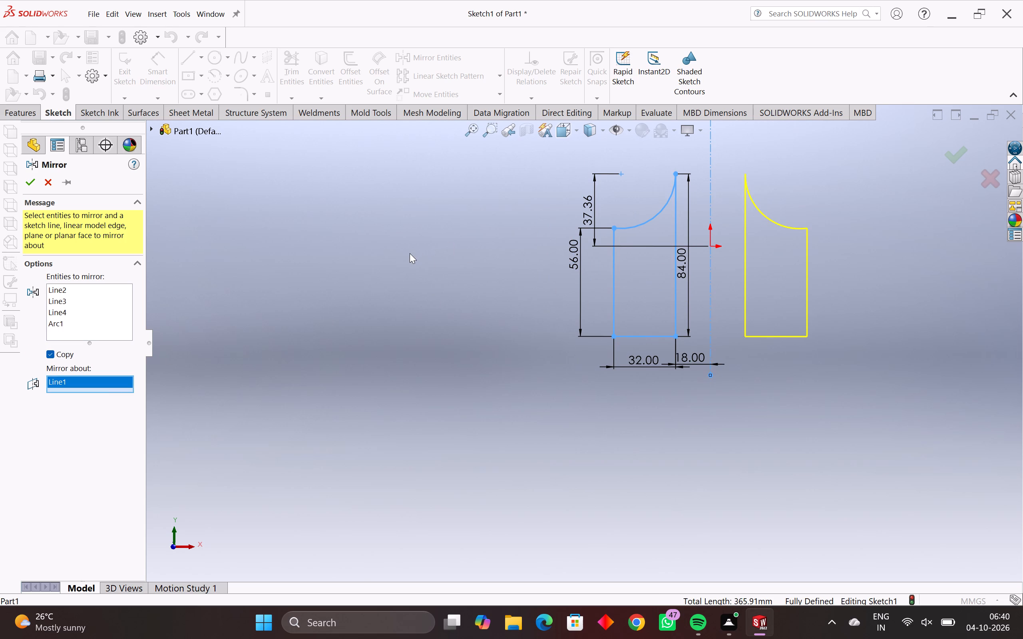
key(Return)
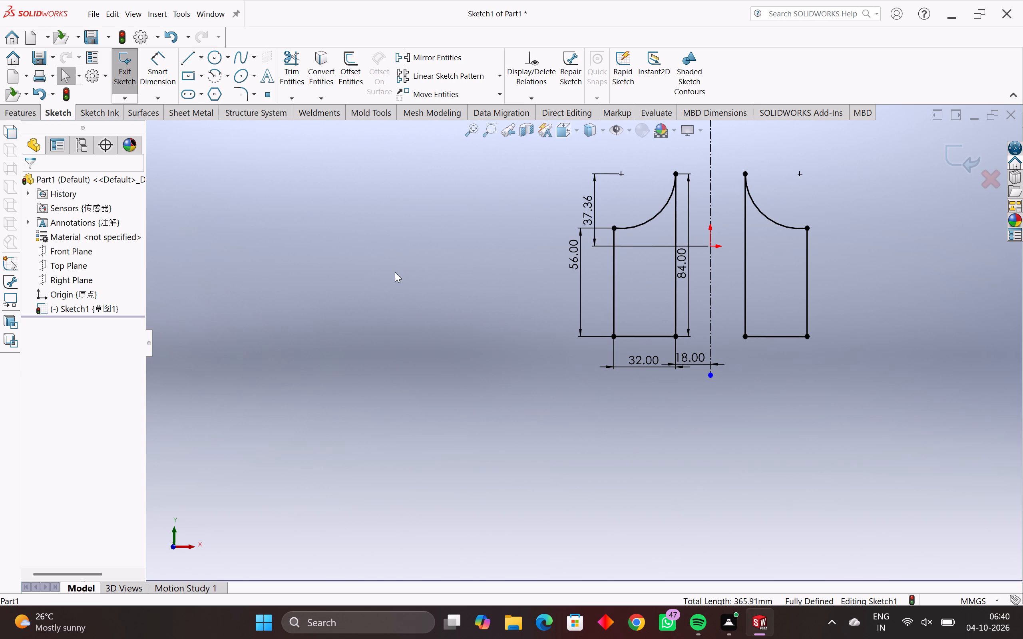
Exit the sketch containing the two mirrored profiles, keeping its changes.
middle_drag(395, 272, 440, 315)
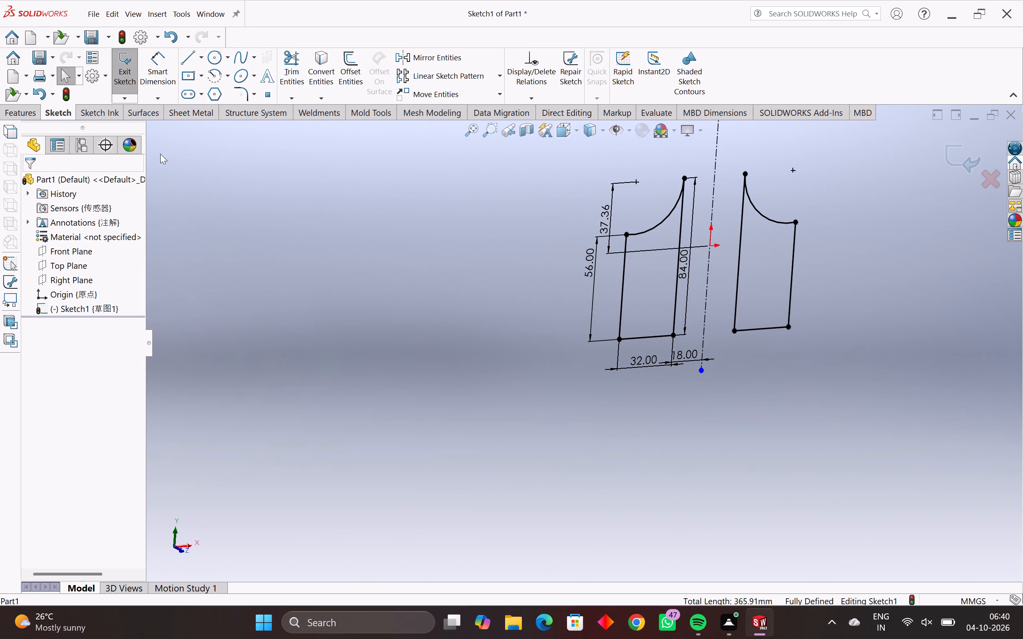
click(129, 64)
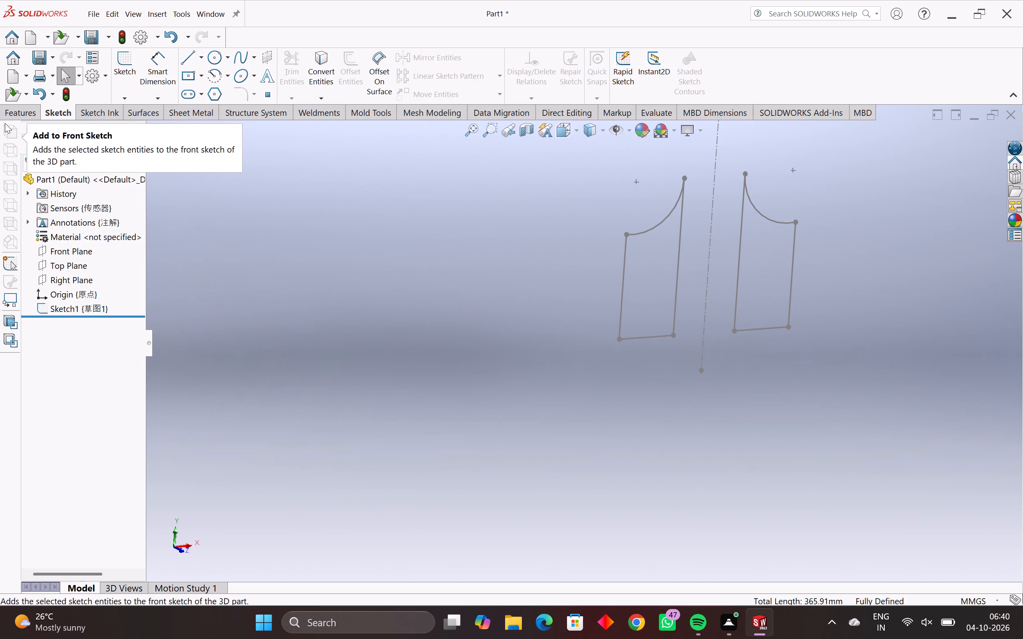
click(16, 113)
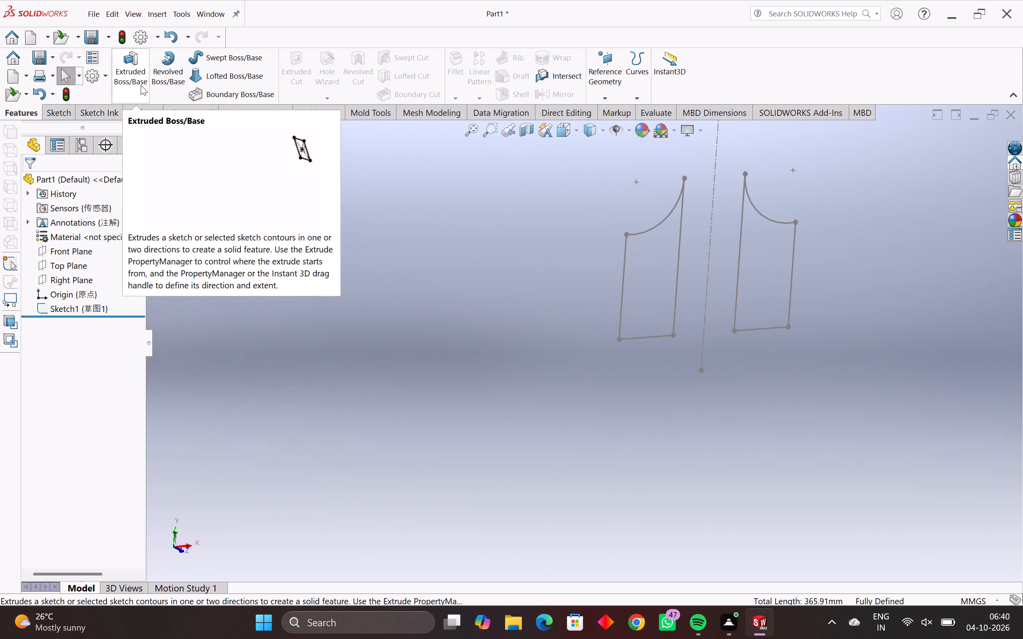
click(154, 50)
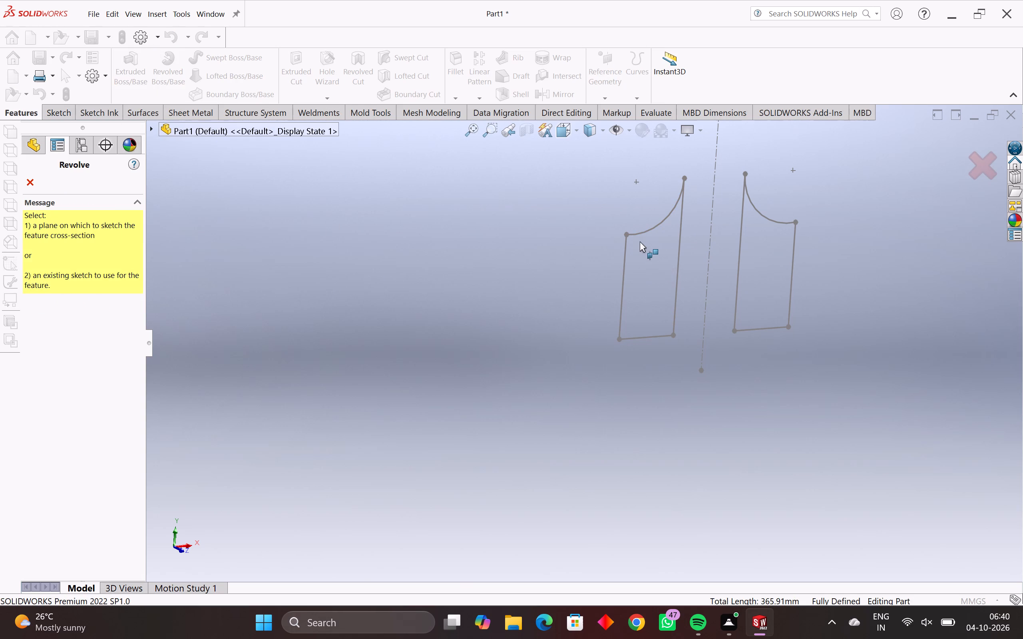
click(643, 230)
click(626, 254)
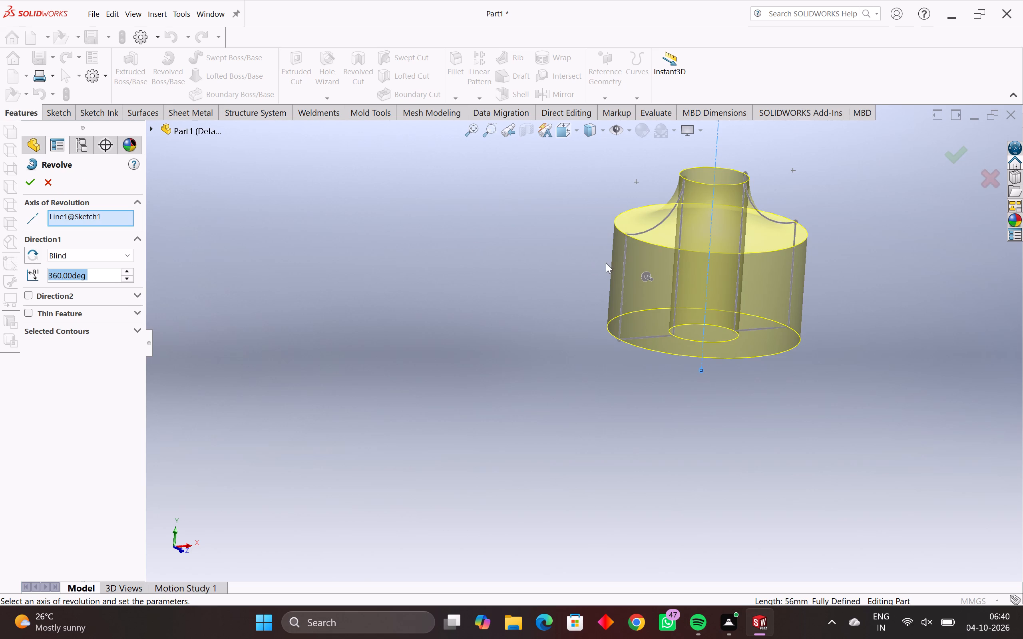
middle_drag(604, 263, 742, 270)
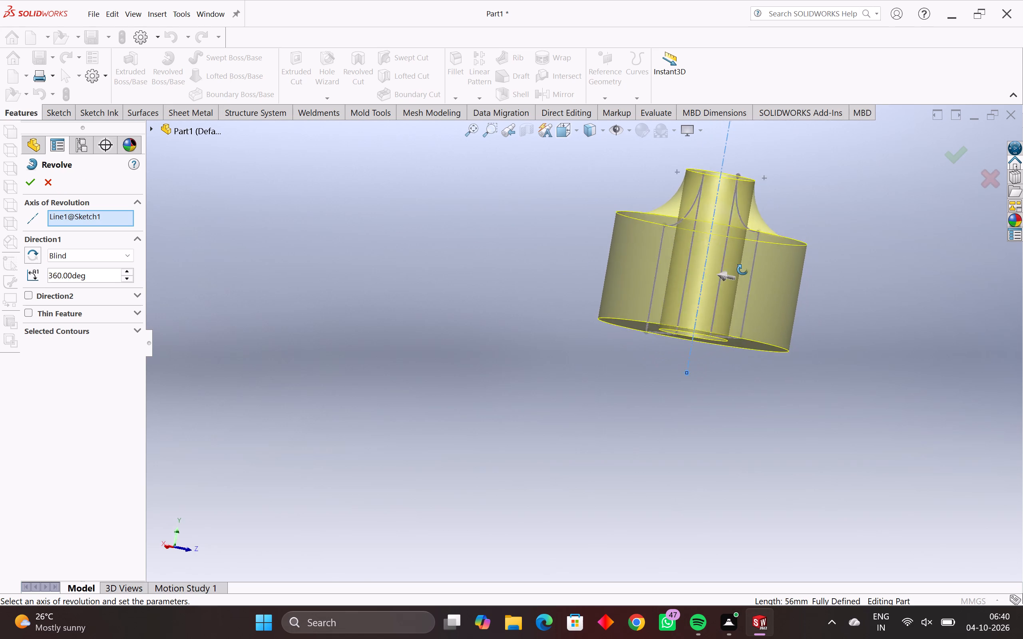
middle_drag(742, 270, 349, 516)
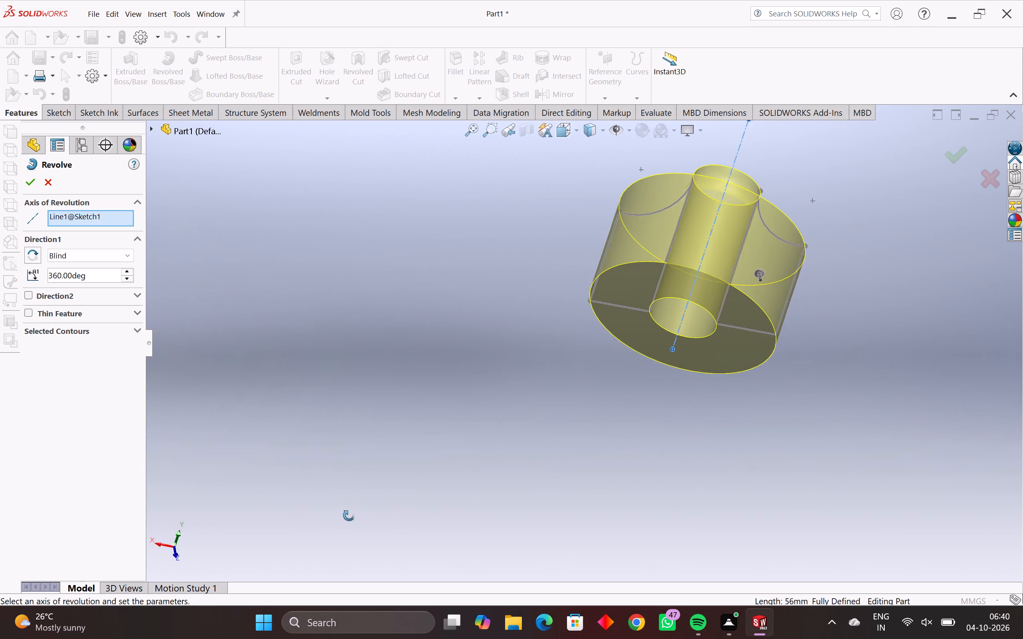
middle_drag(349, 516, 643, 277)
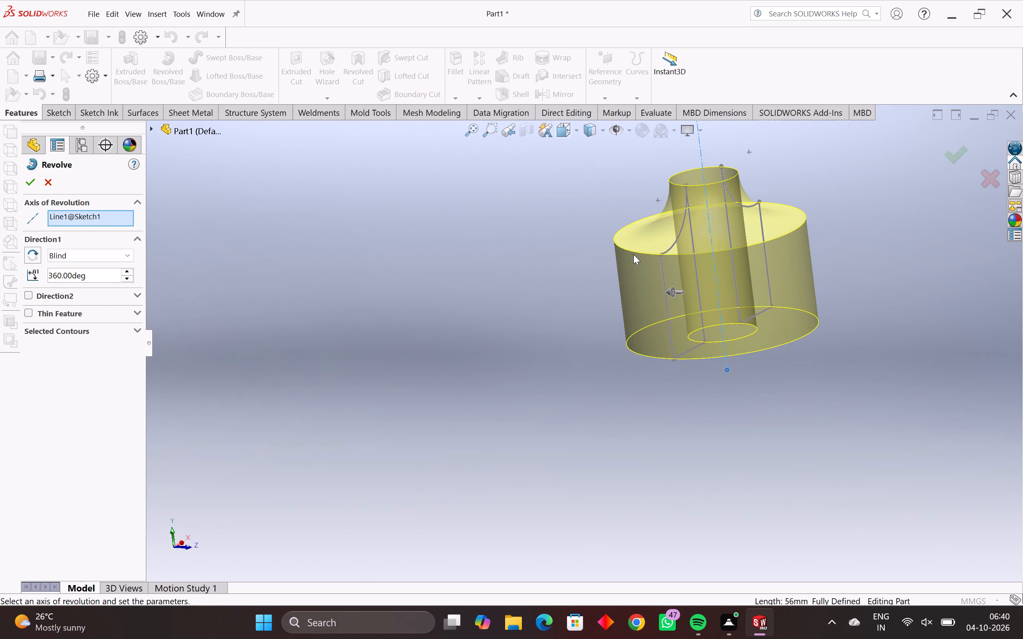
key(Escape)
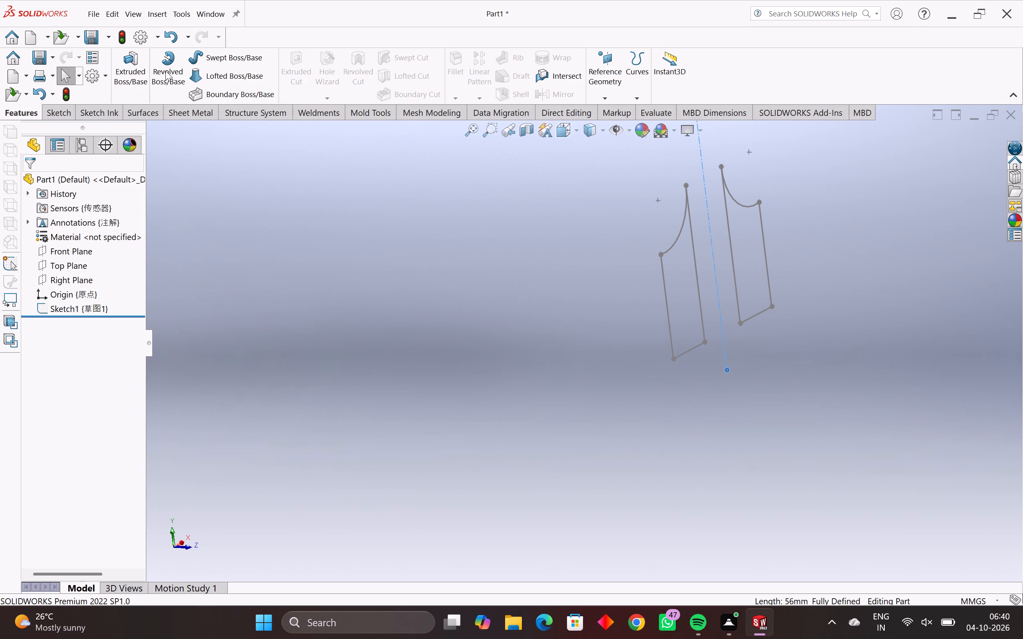
Start a Boss-Extrude of both mirrored profiles from the sketch plane and reverse its direction.
click(132, 55)
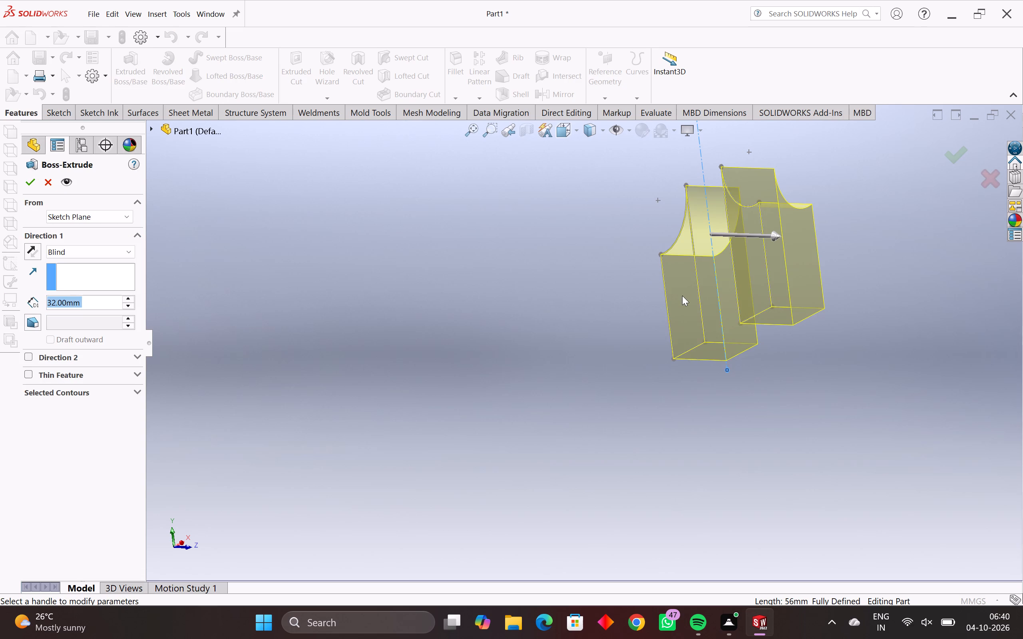
middle_drag(682, 296, 664, 302)
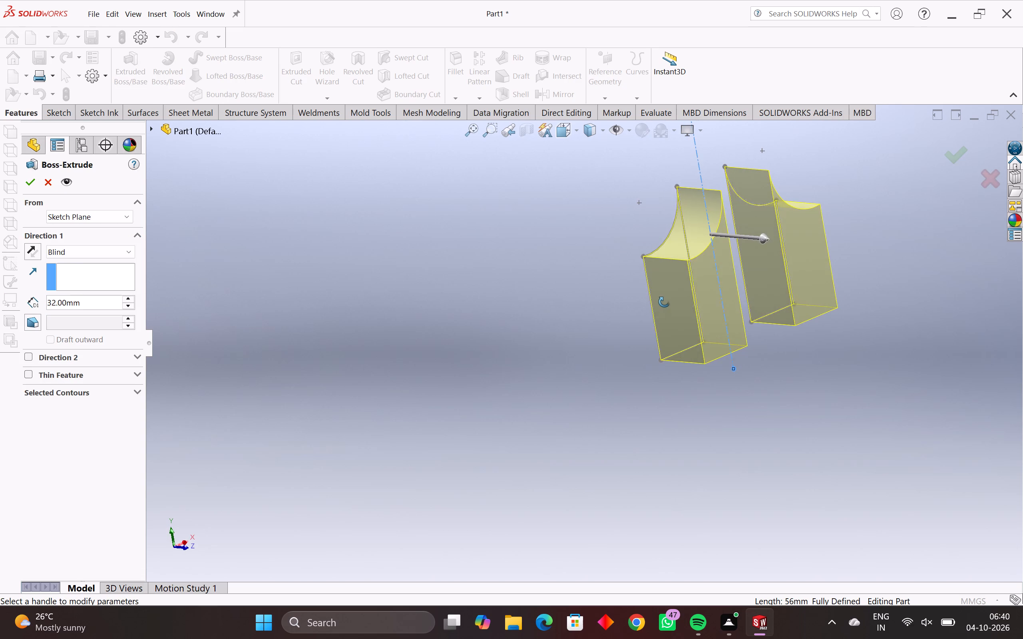
middle_drag(664, 302, 722, 298)
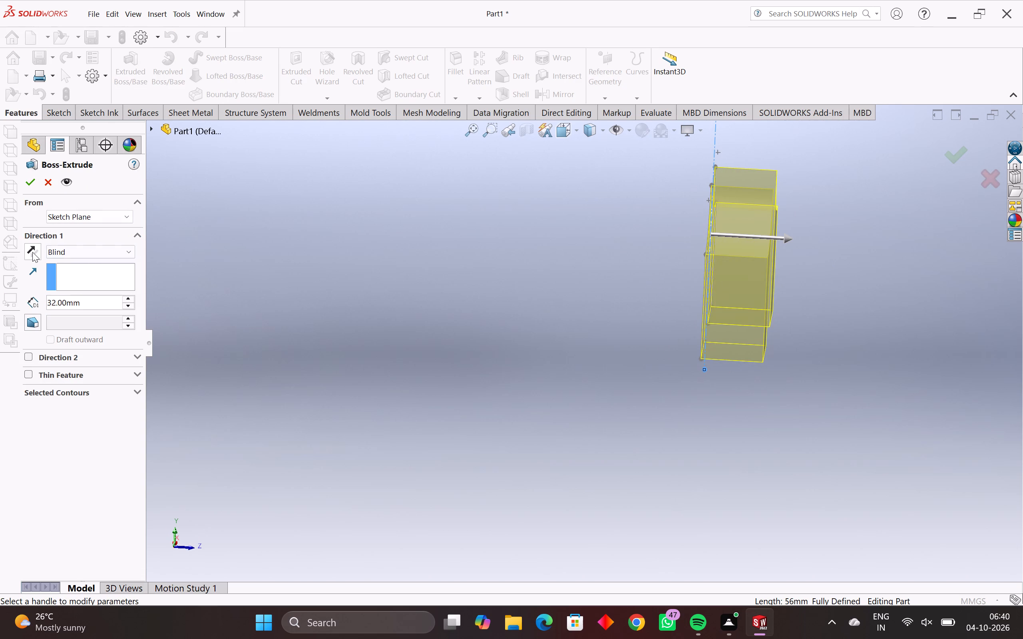
click(28, 248)
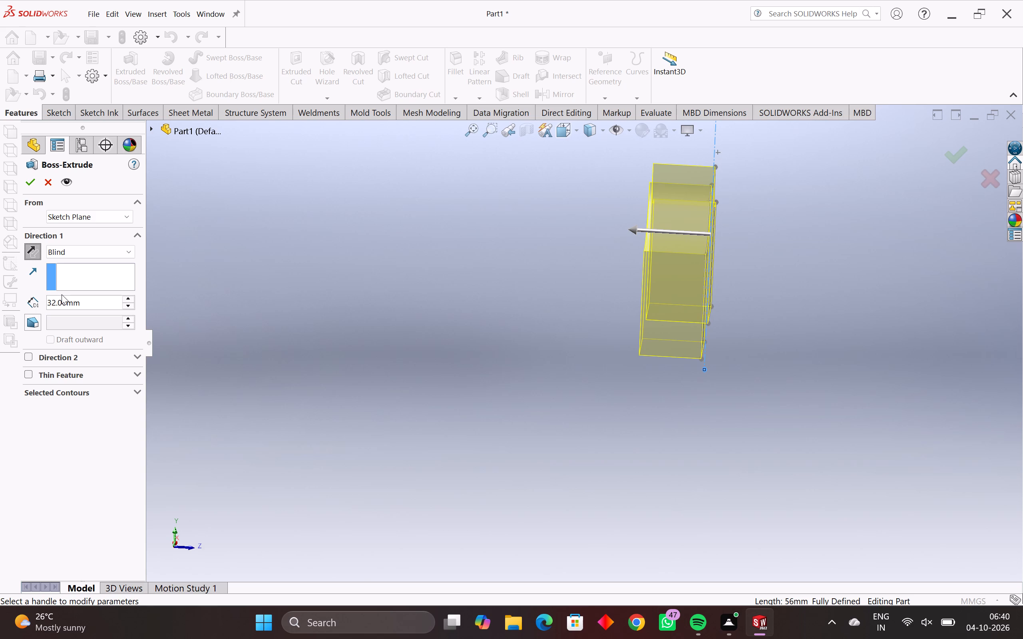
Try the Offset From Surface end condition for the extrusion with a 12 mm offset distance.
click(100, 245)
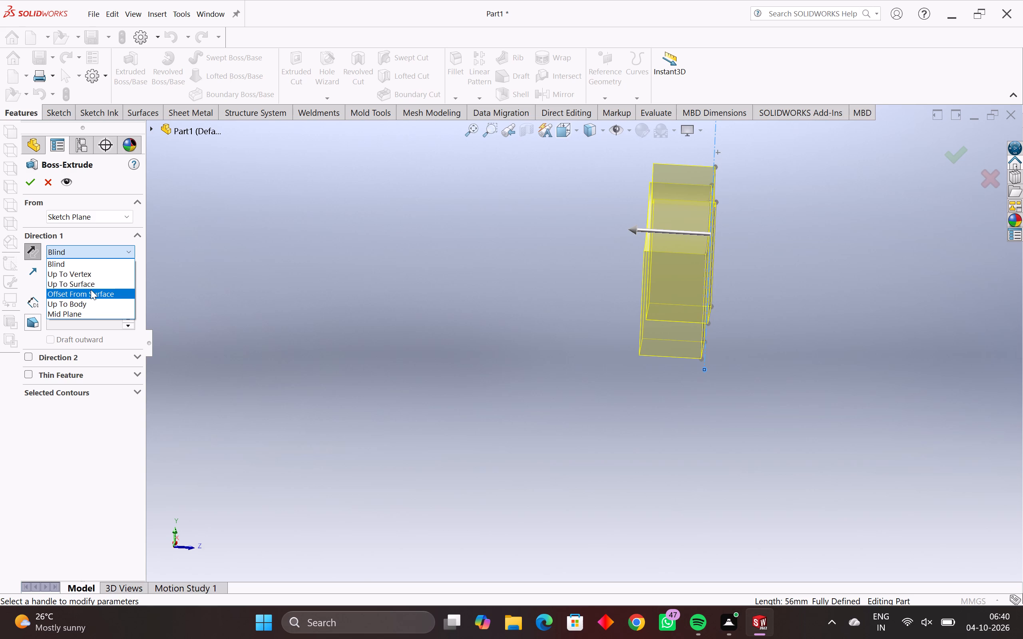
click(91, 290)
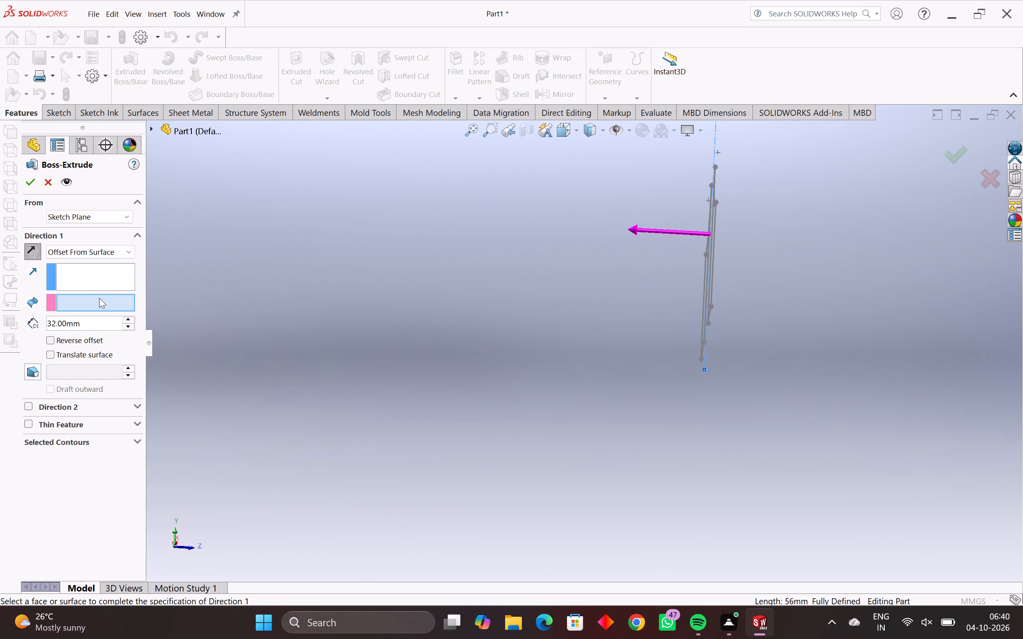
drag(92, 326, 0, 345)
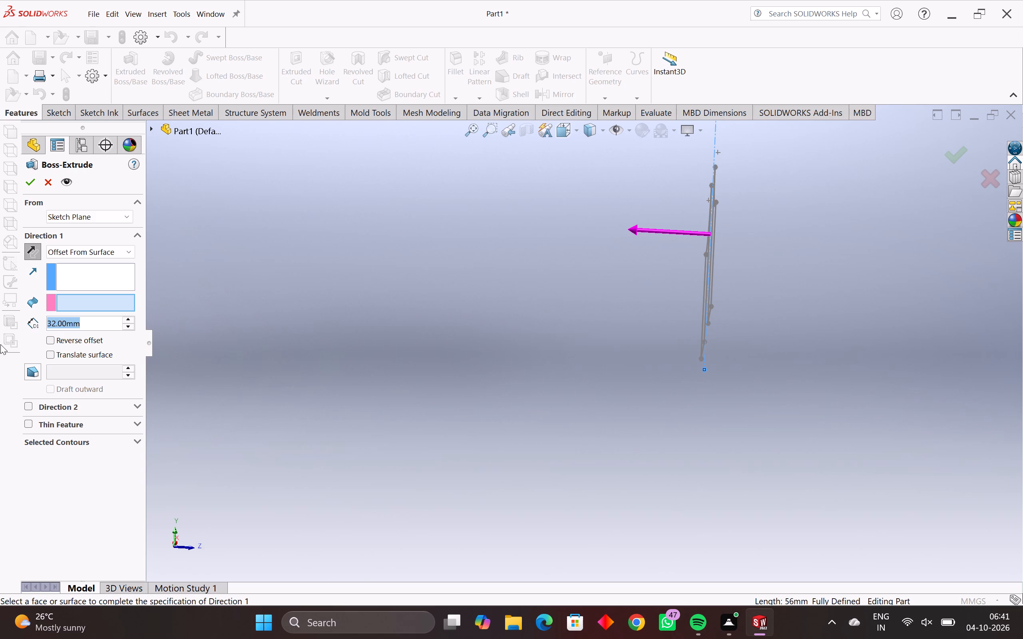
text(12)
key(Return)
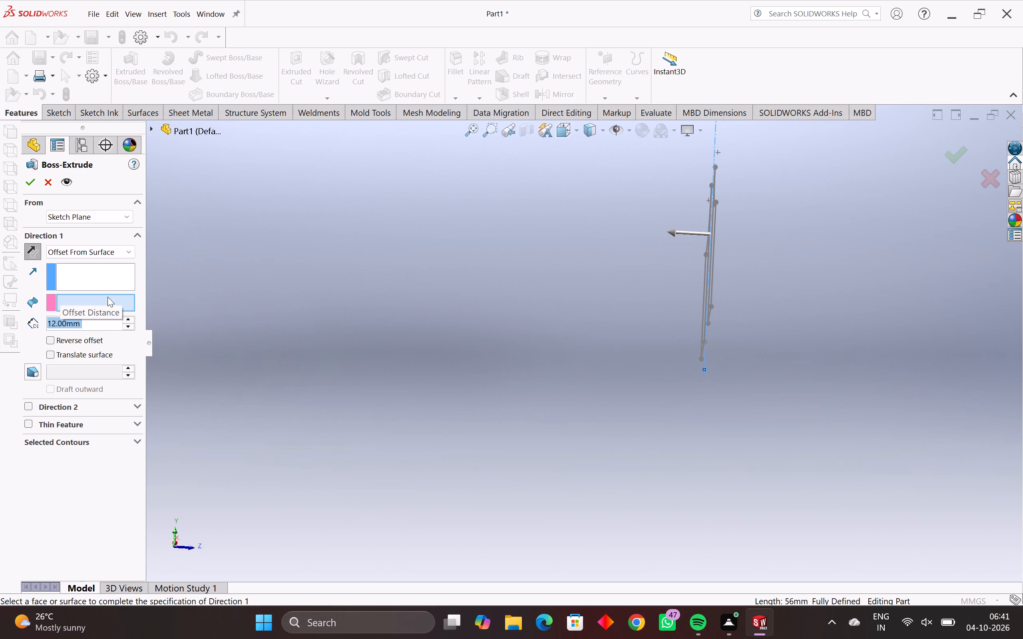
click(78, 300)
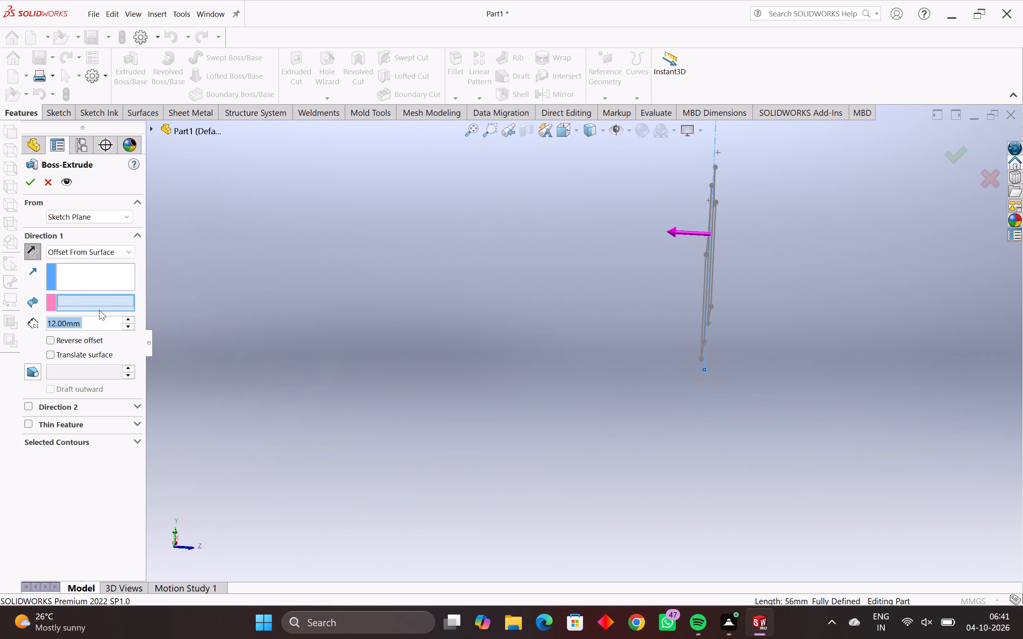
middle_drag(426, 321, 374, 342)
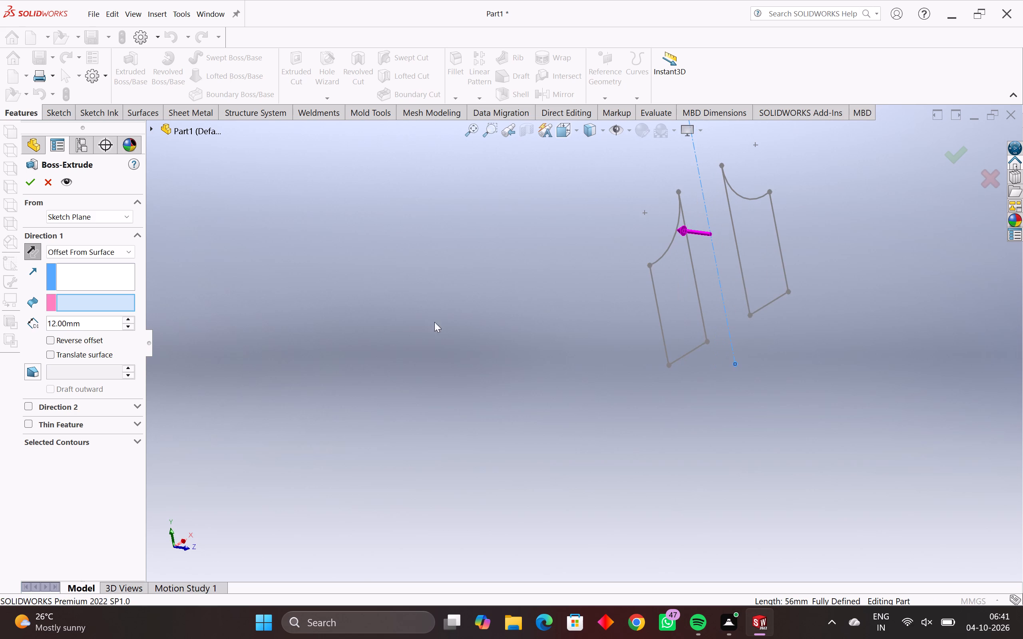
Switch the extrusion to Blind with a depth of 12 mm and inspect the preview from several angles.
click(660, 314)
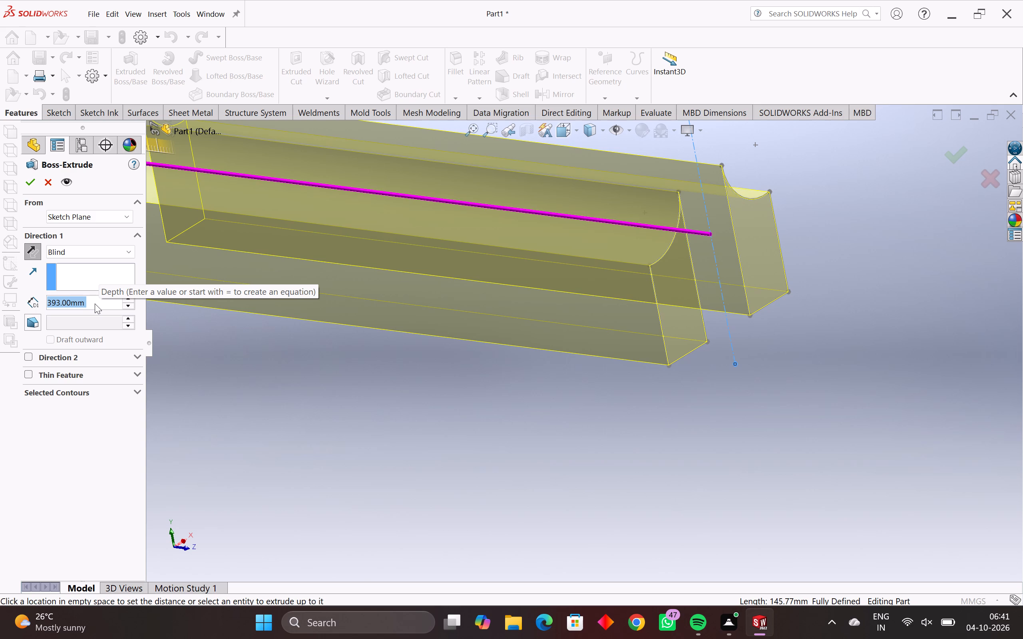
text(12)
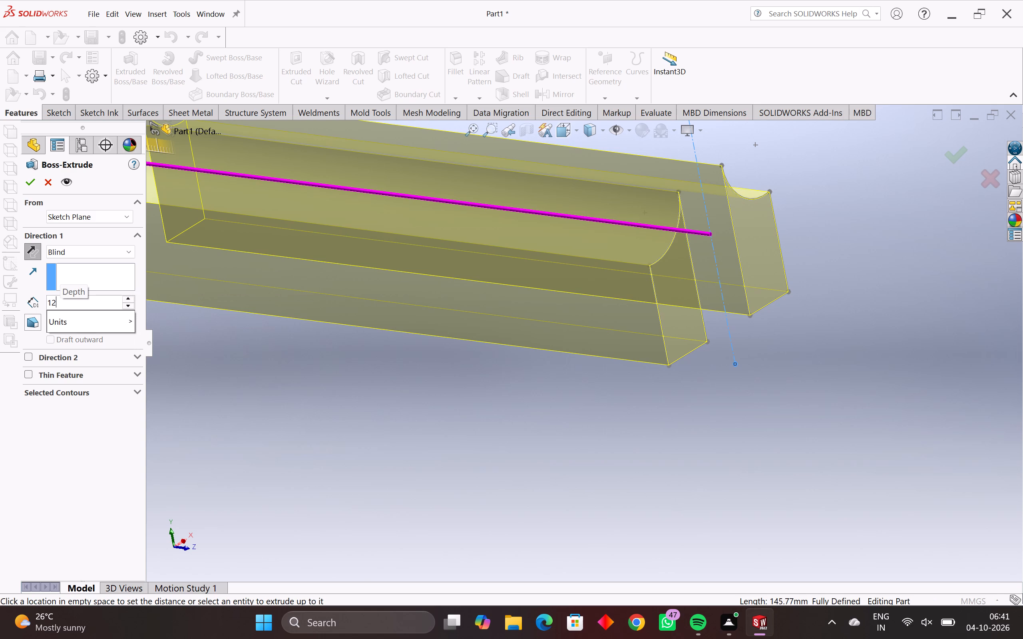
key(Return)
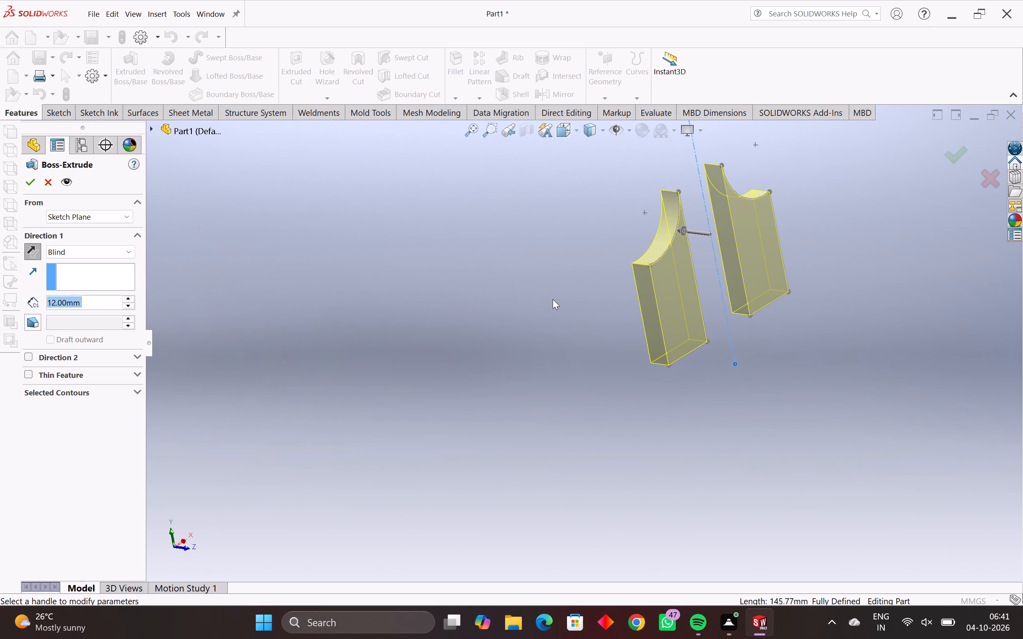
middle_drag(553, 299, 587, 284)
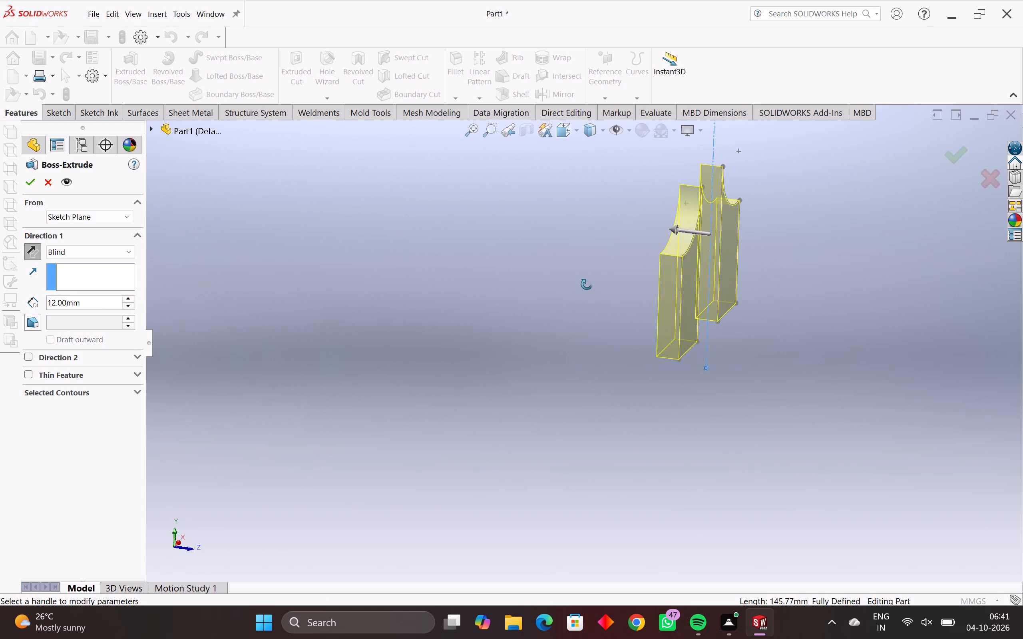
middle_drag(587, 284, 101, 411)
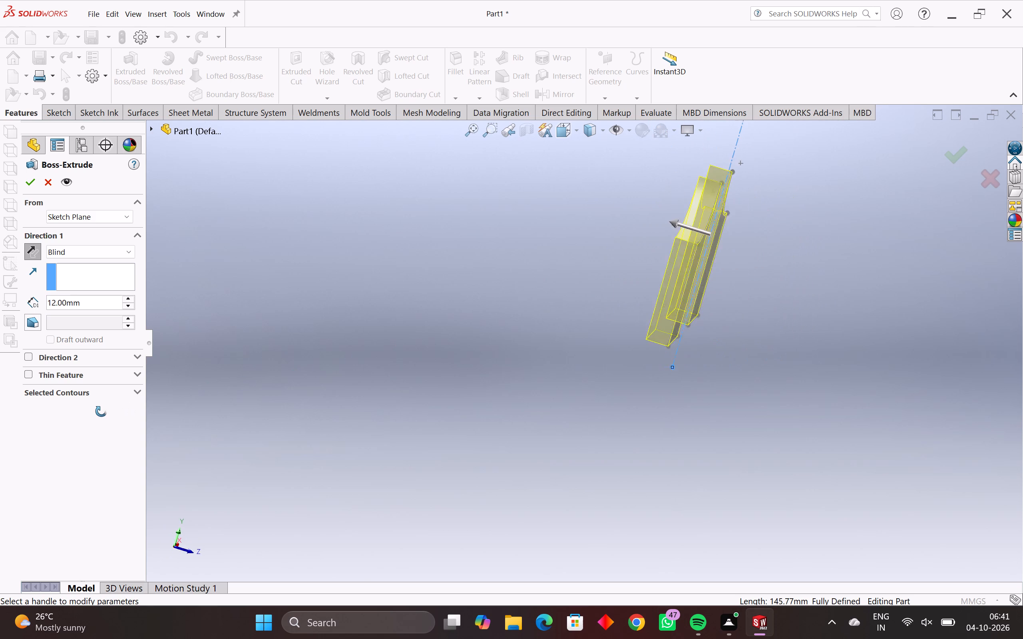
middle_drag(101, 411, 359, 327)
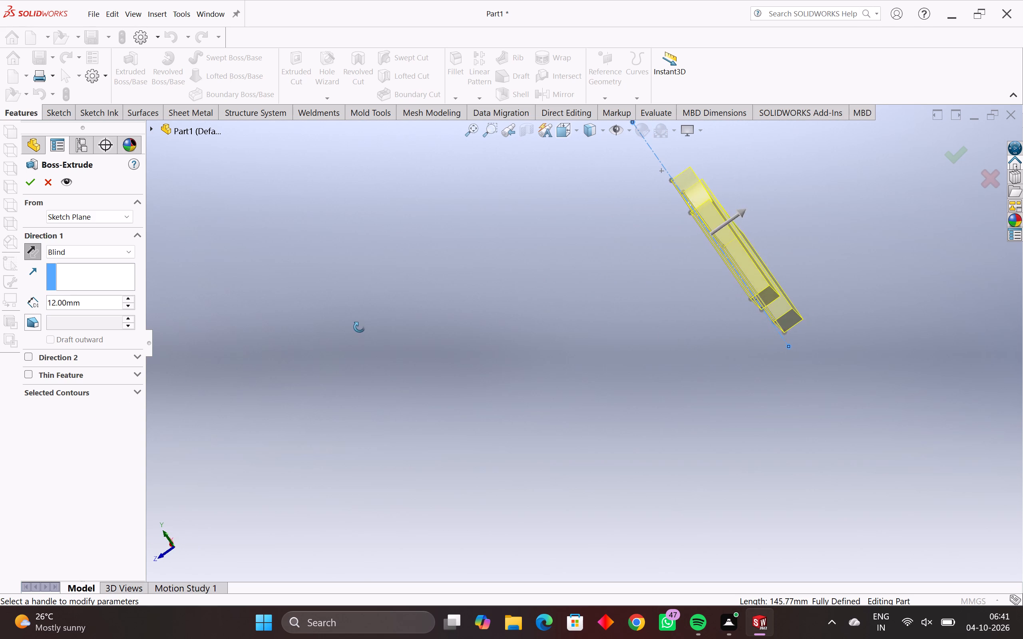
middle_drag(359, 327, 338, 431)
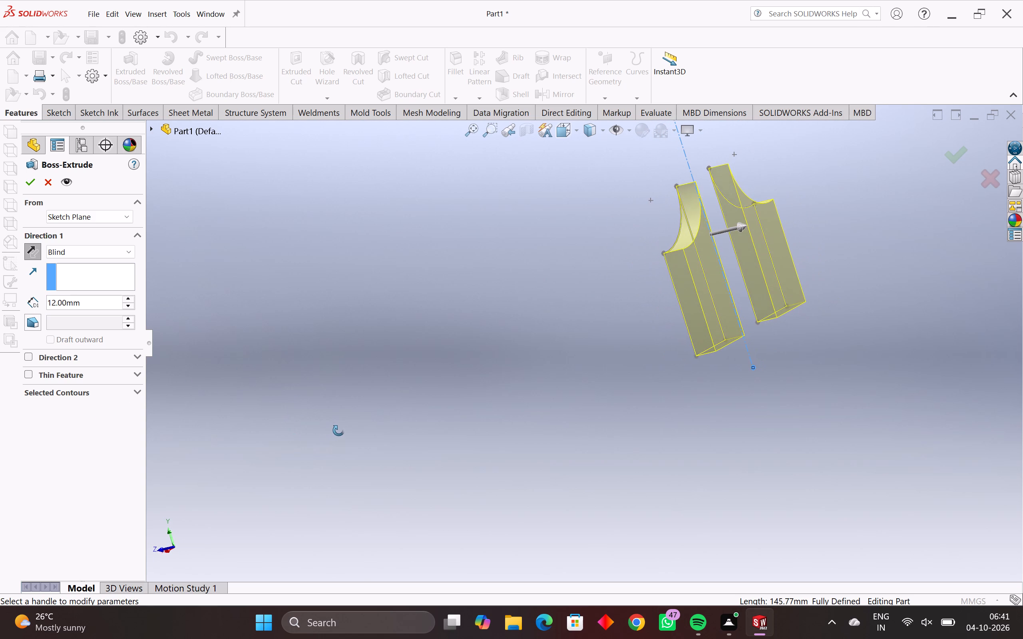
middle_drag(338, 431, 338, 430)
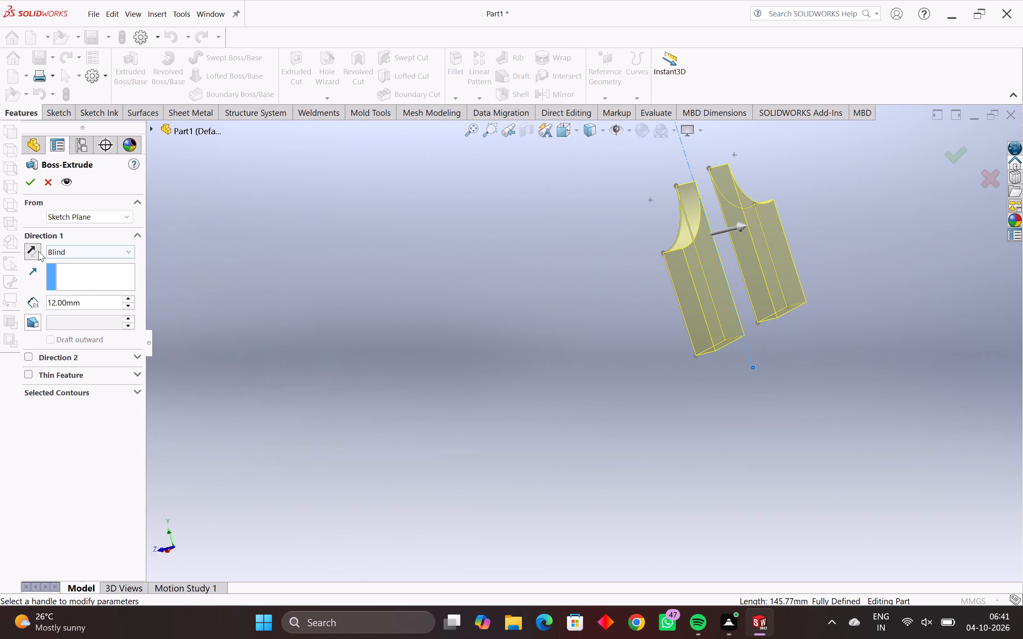
Reverse the extrusion direction again, set the Blind depth to 20 mm, and finish the boss from both profiles.
click(38, 251)
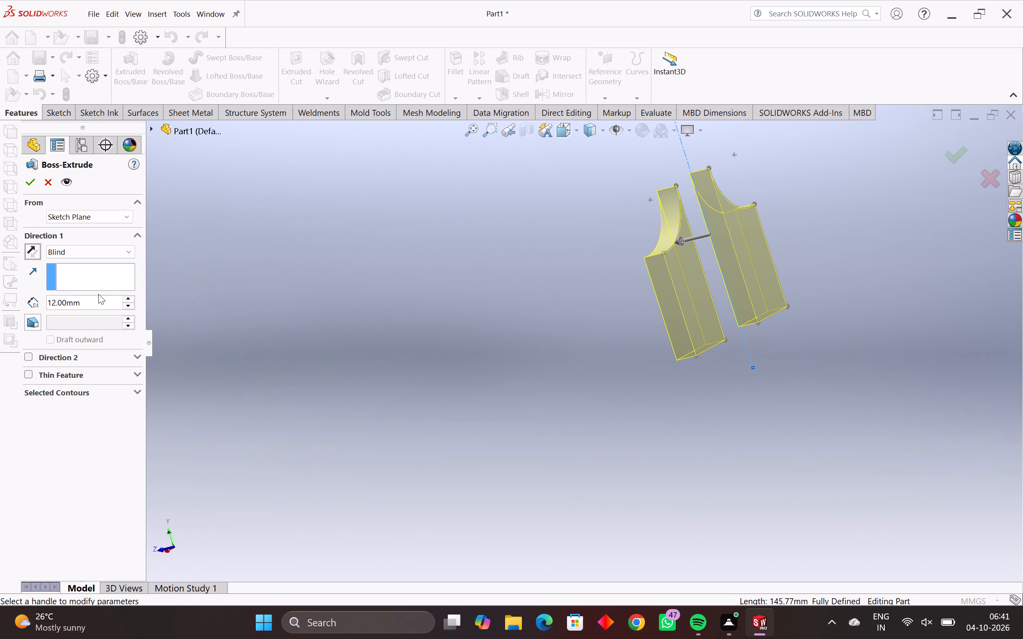
drag(97, 298, 2, 320)
text(20)
key(Return)
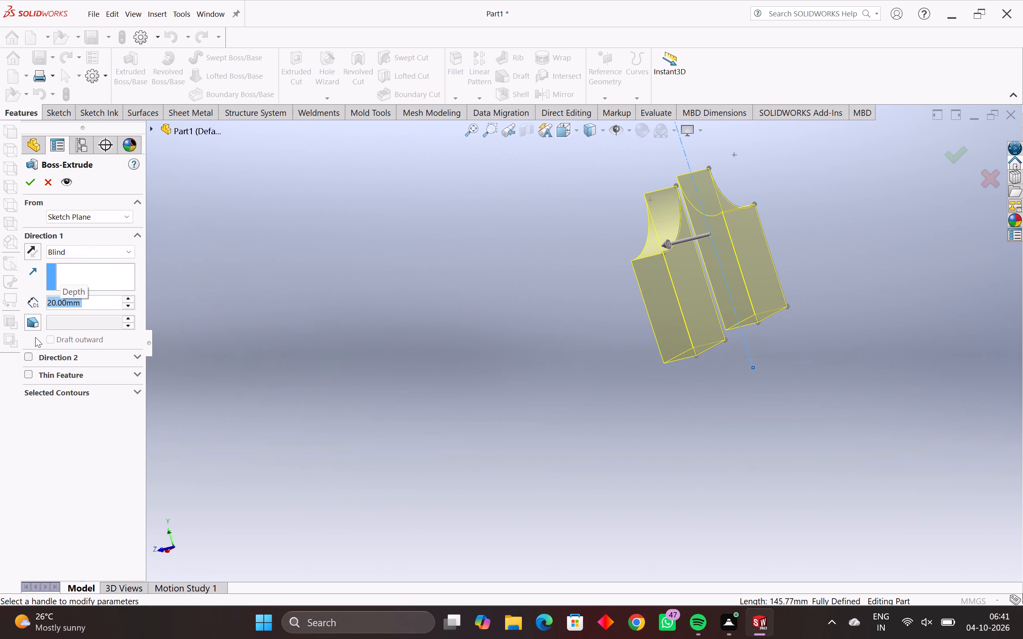
scroll(310, 298, down, 2)
middle_drag(361, 305, 402, 291)
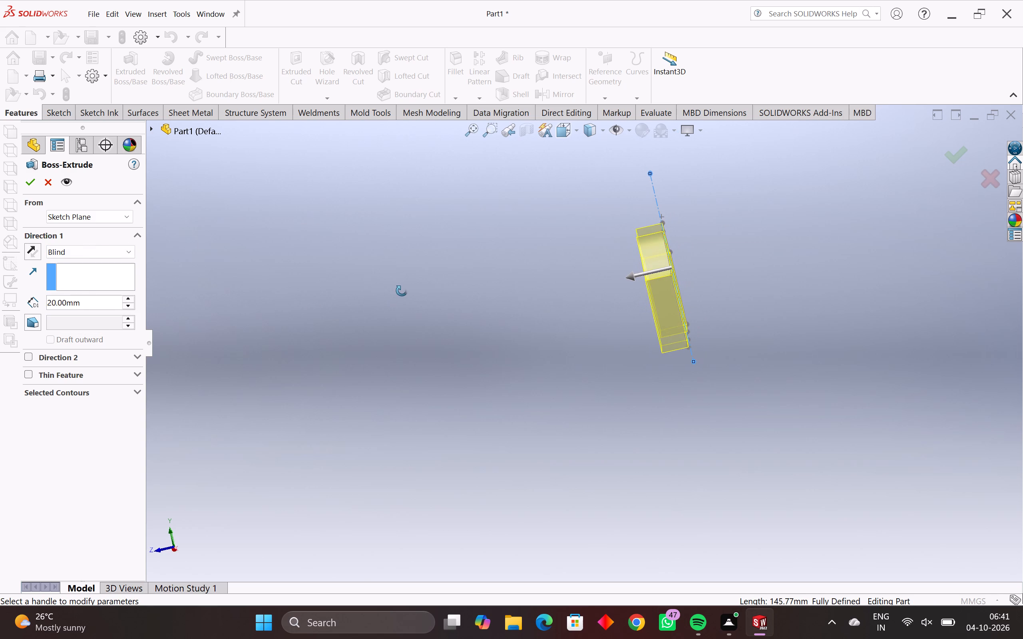
middle_drag(402, 291, 404, 289)
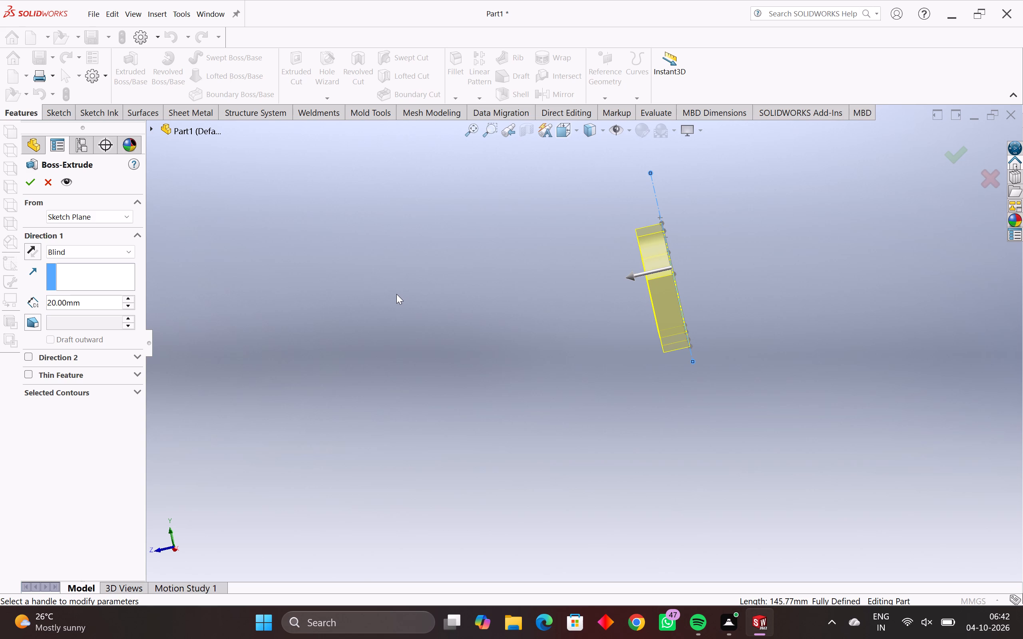
key(Return)
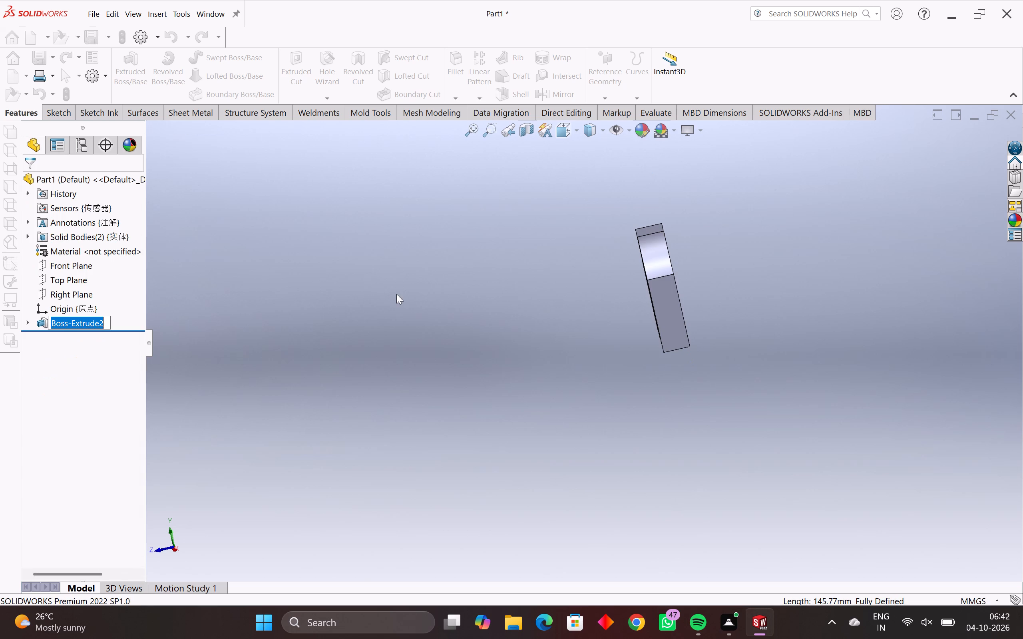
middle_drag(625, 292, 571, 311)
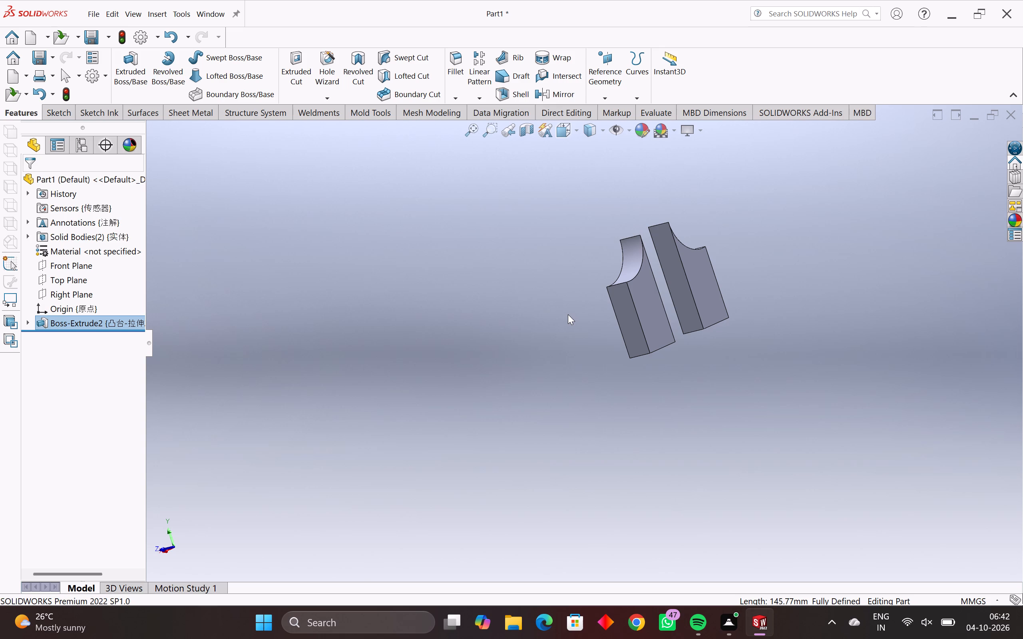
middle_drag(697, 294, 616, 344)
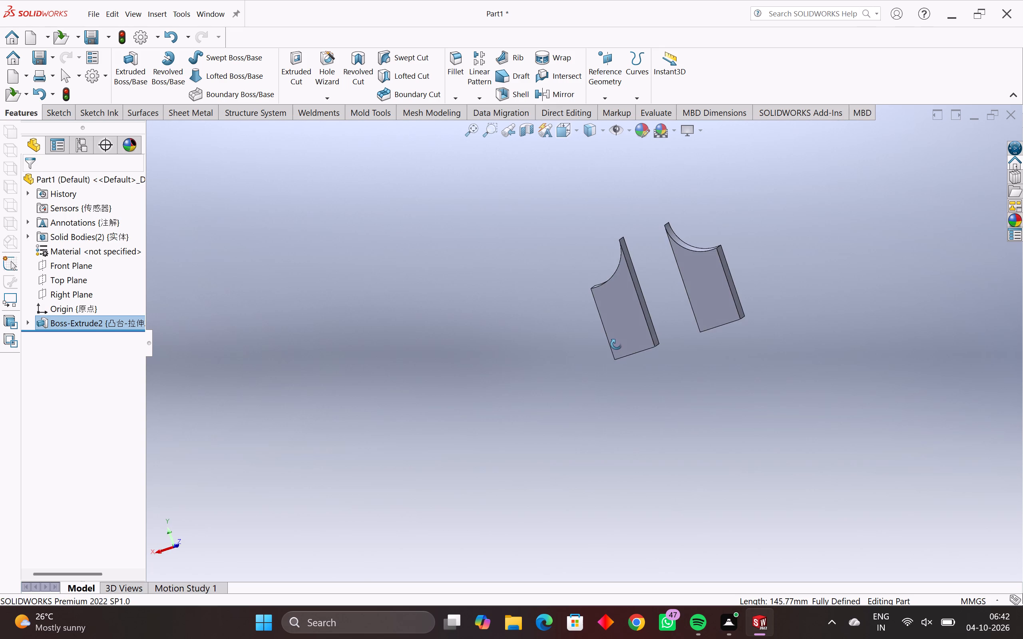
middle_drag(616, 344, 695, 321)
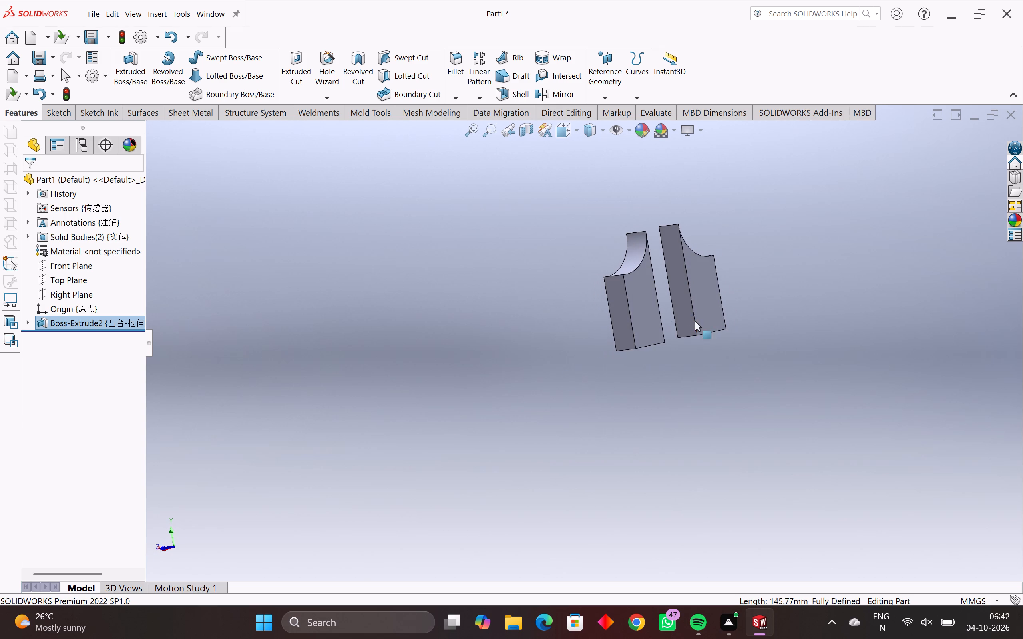
Start a new sketch on the flat front profile face of the body on the negative X side.
scroll(691, 314, up, 2)
scroll(709, 190, down, 2)
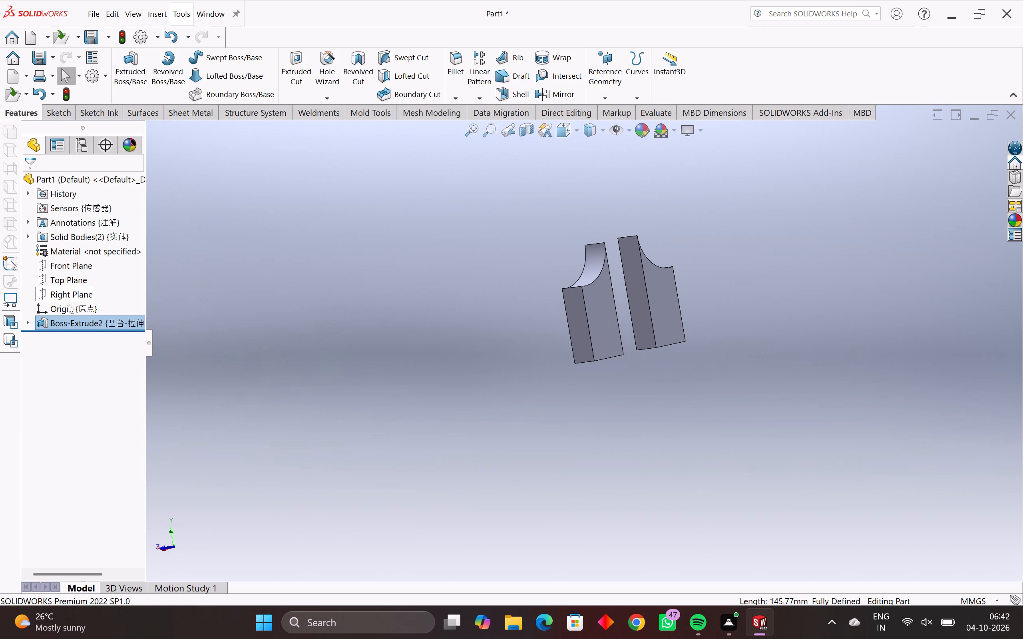
middle_drag(172, 264, 270, 277)
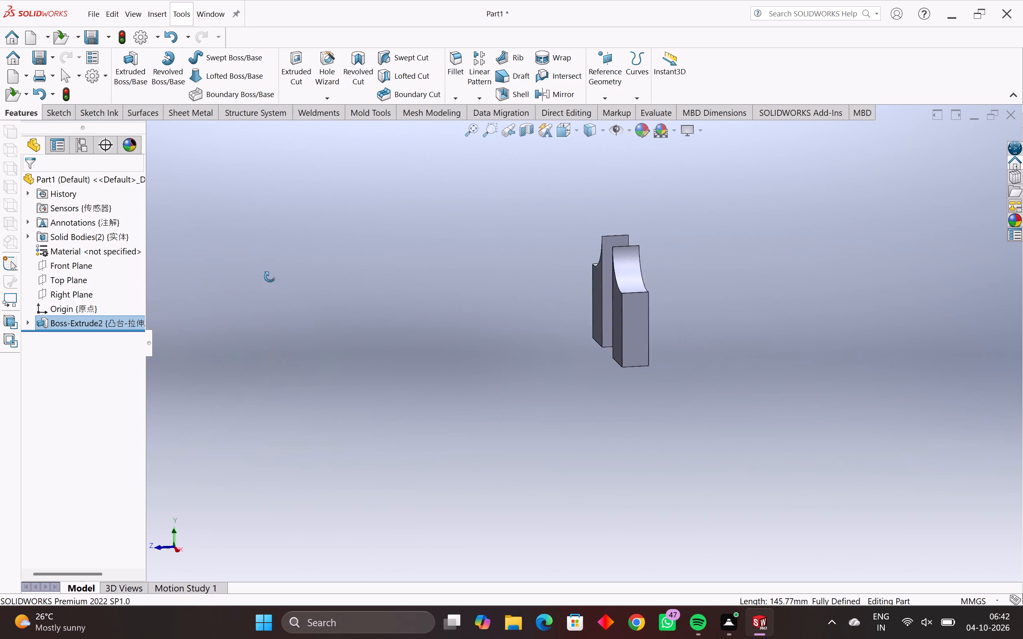
middle_drag(270, 277, 357, 260)
scroll(357, 260, up, 1)
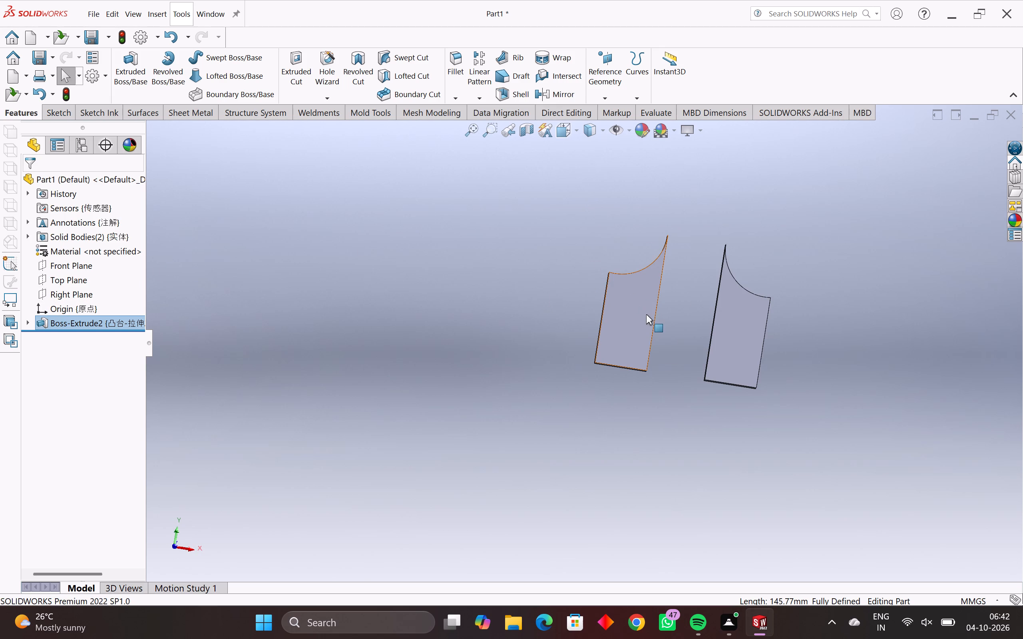
click(646, 314)
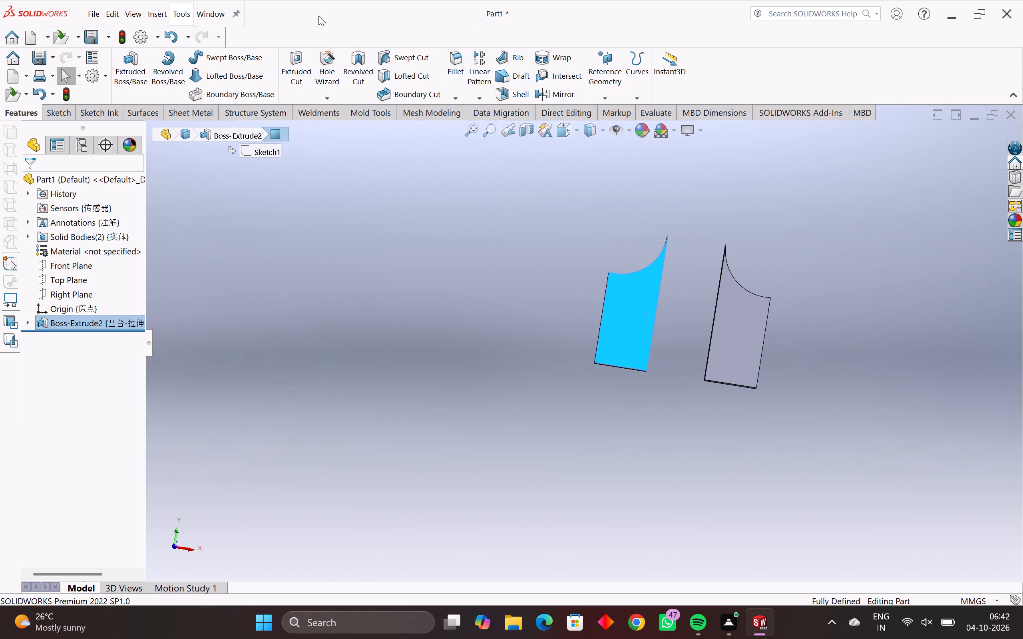
click(50, 111)
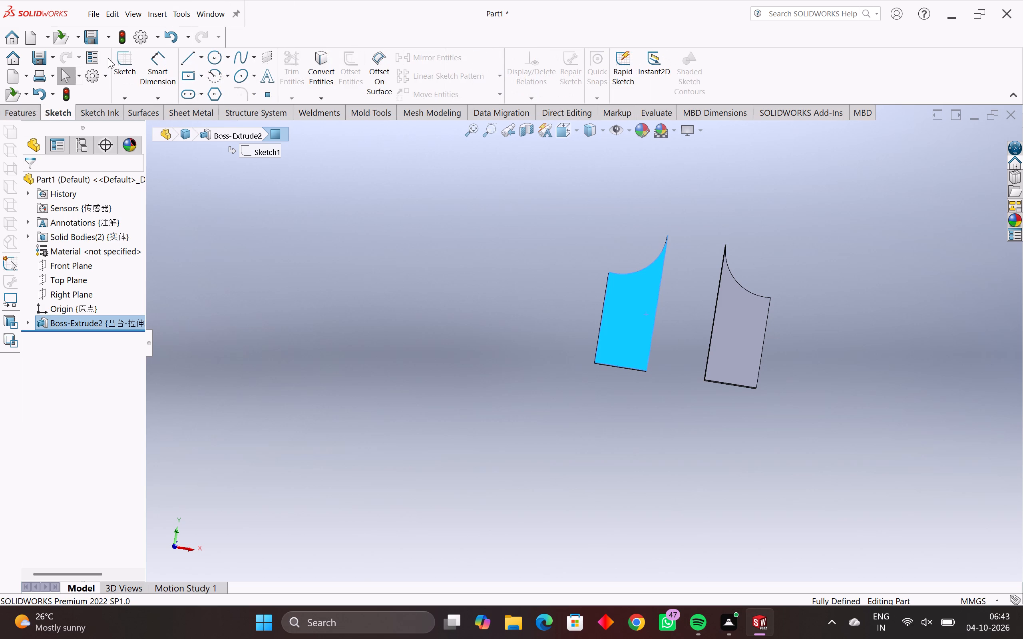
click(117, 60)
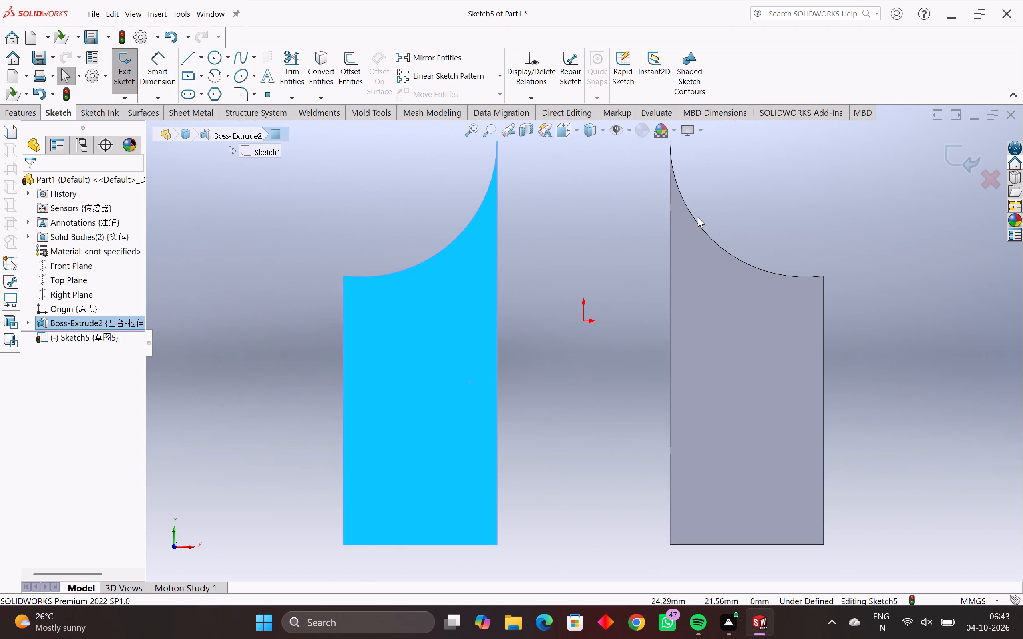
Sketch a vertical centerline about 219 mm long through the origin, midway between the two bodies.
scroll(673, 232, down, 2)
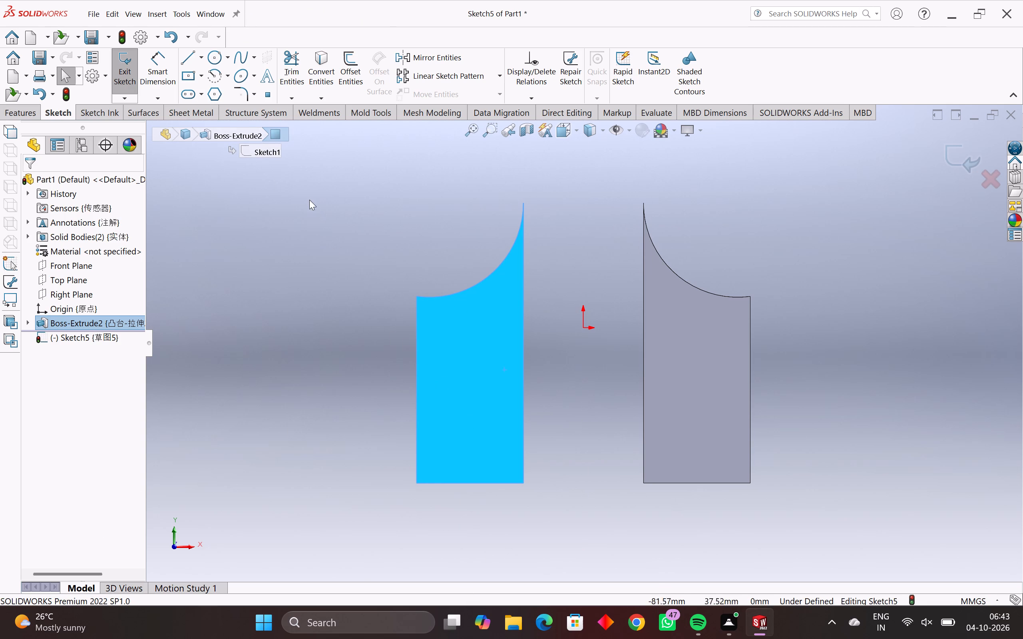
text(L;)
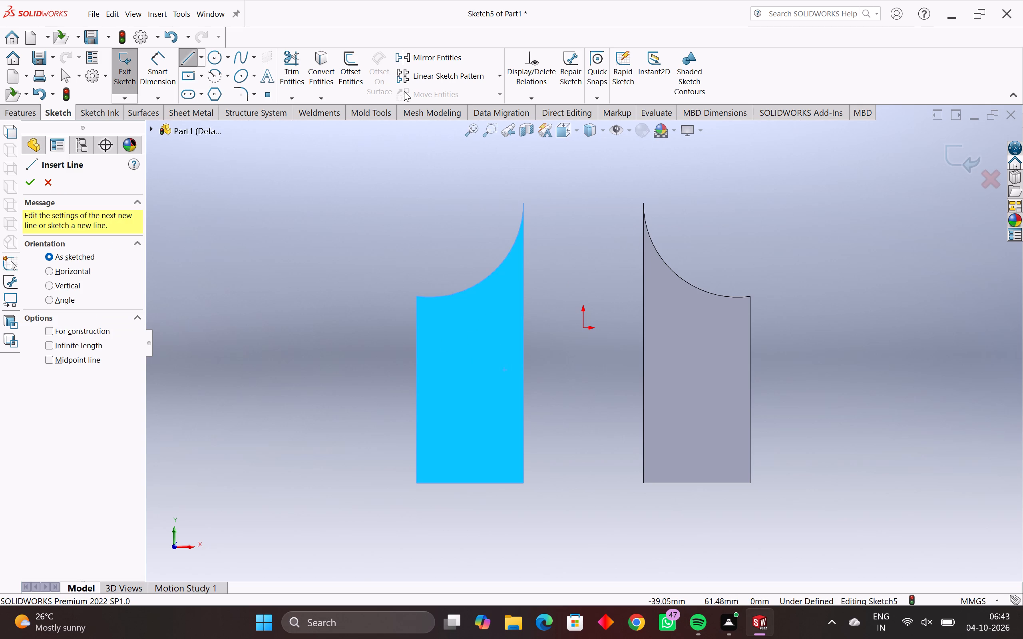
click(201, 56)
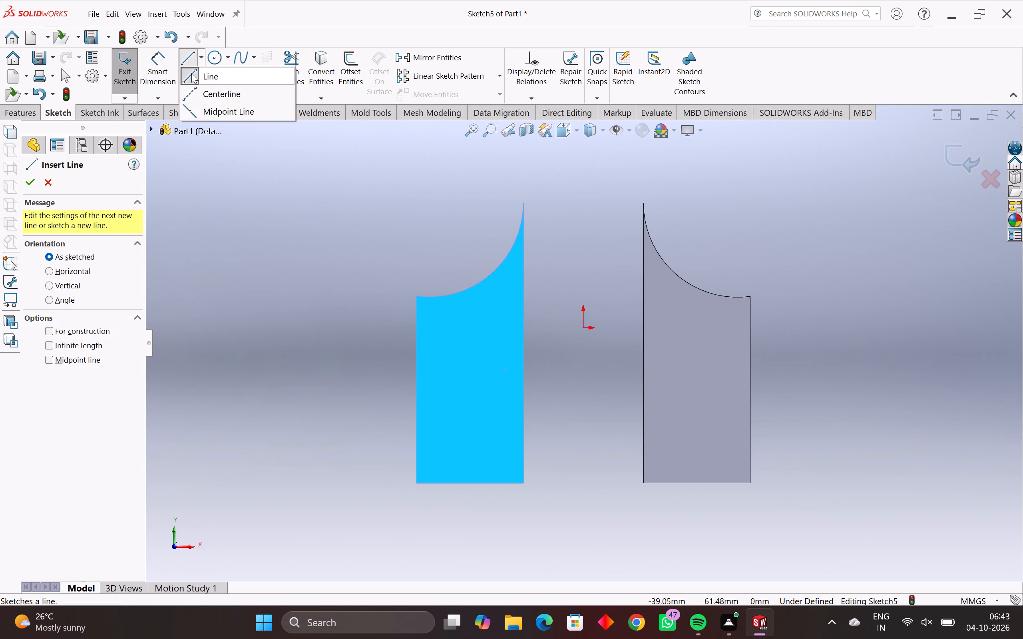
click(209, 92)
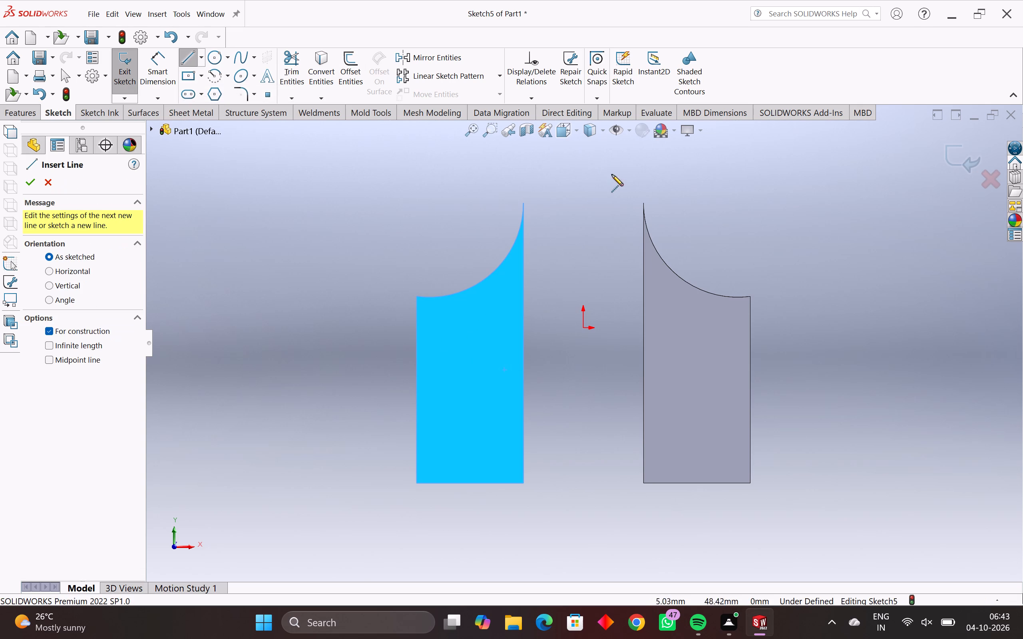
scroll(616, 181, down, 3)
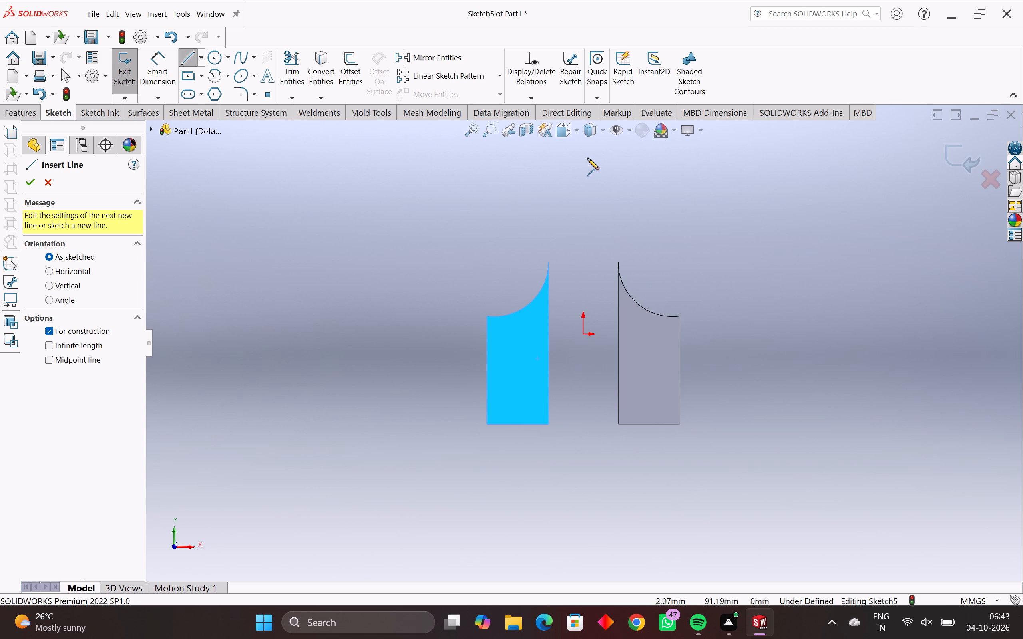
click(585, 156)
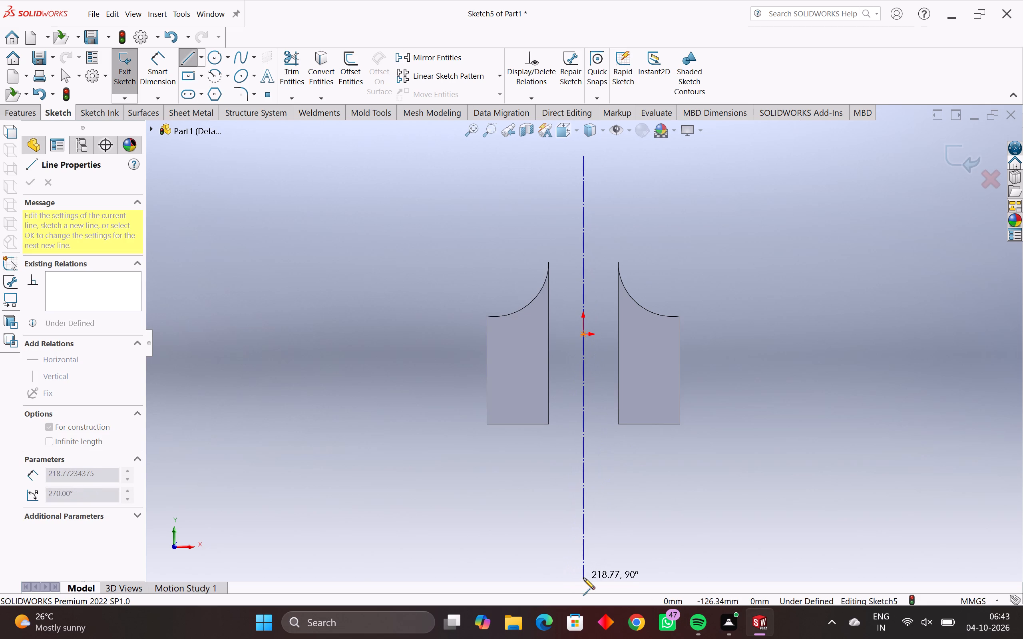
drag(583, 578, 600, 566)
key(Escape)
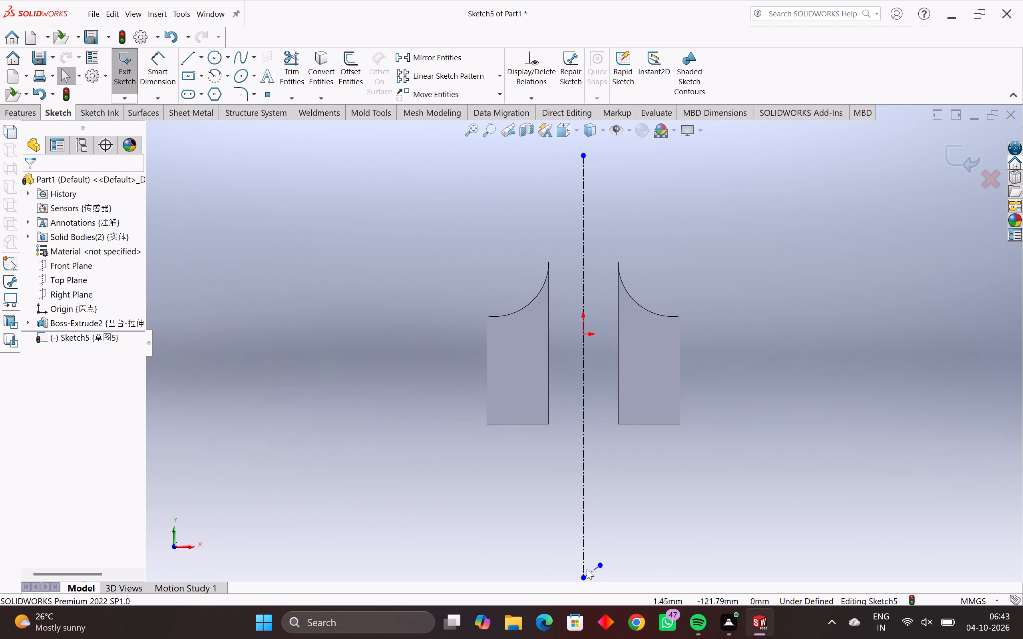
Delete the short stray angled construction line at the lower end of the vertical centerline.
drag(609, 549, 601, 562)
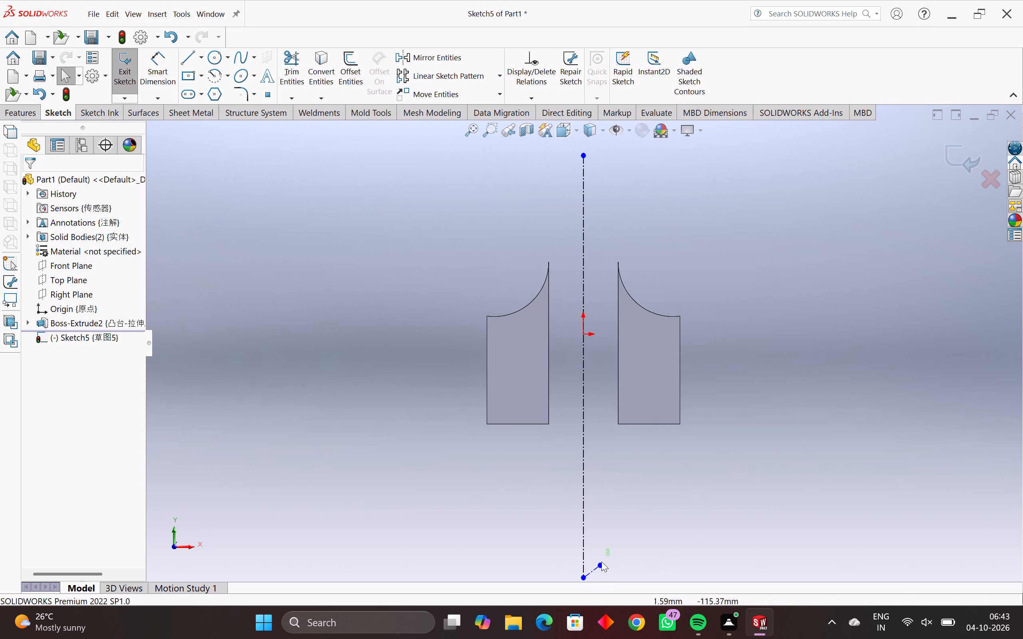
drag(601, 562, 593, 572)
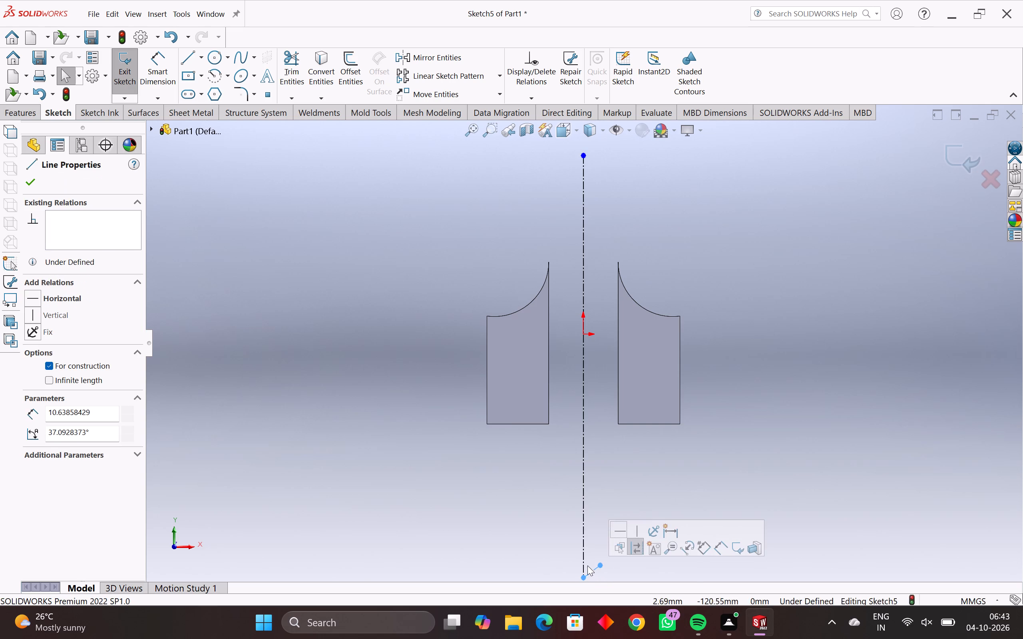
key(Delete)
Sketch an 18 mm radius circle centred on the centerline level with the bodies' upper tips, reaching their inner edges.
scroll(615, 301, up, 2)
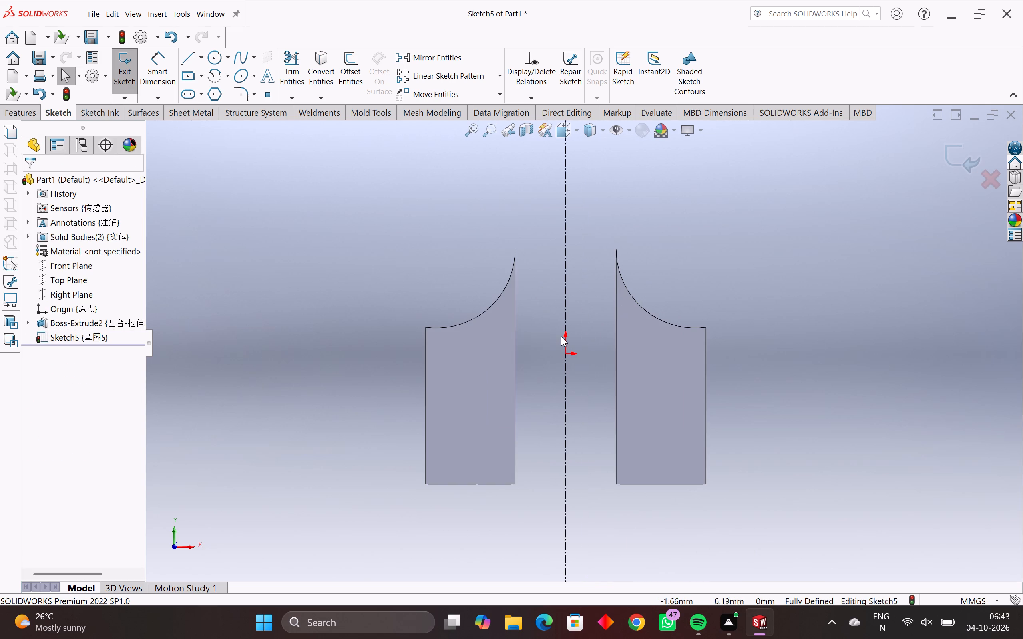
scroll(560, 336, up, 2)
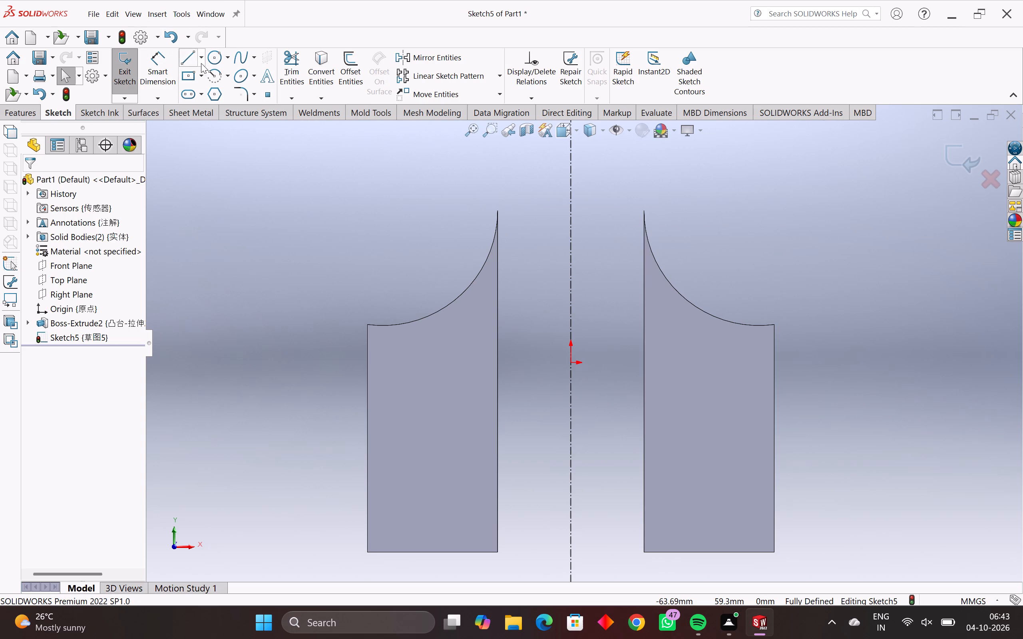
drag(216, 60, 219, 71)
click(213, 64)
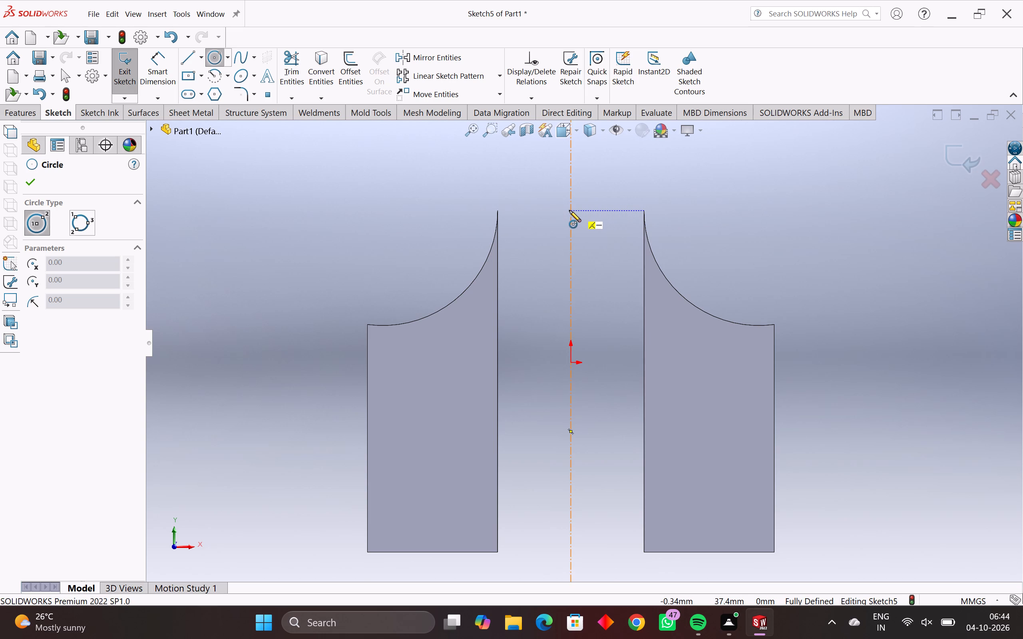
click(573, 211)
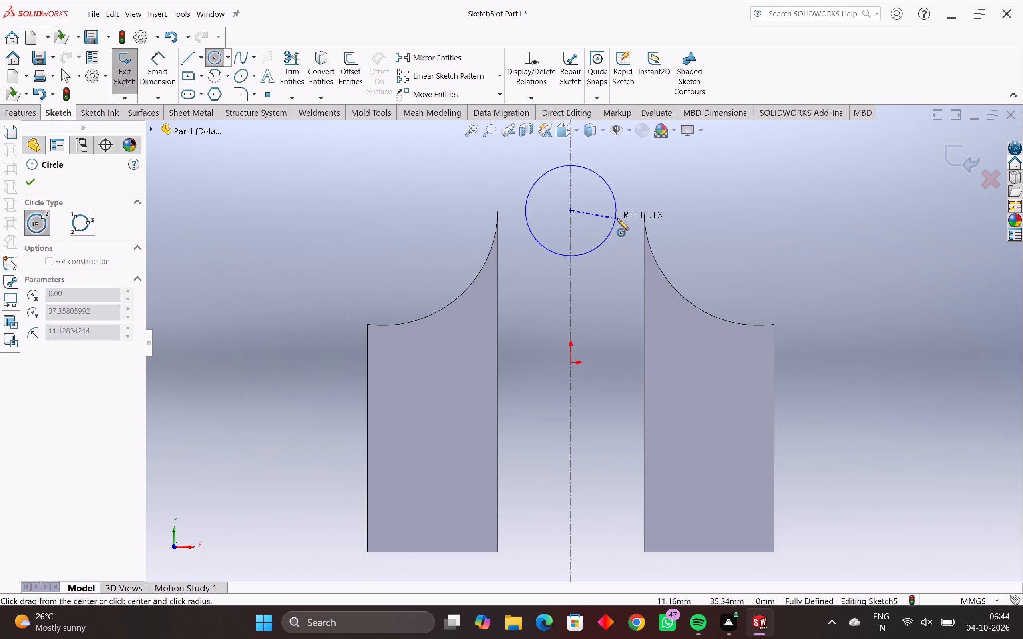
click(645, 210)
Inspect the circle's position relative to the two extruded bodies from several angles.
middle_drag(690, 293, 553, 326)
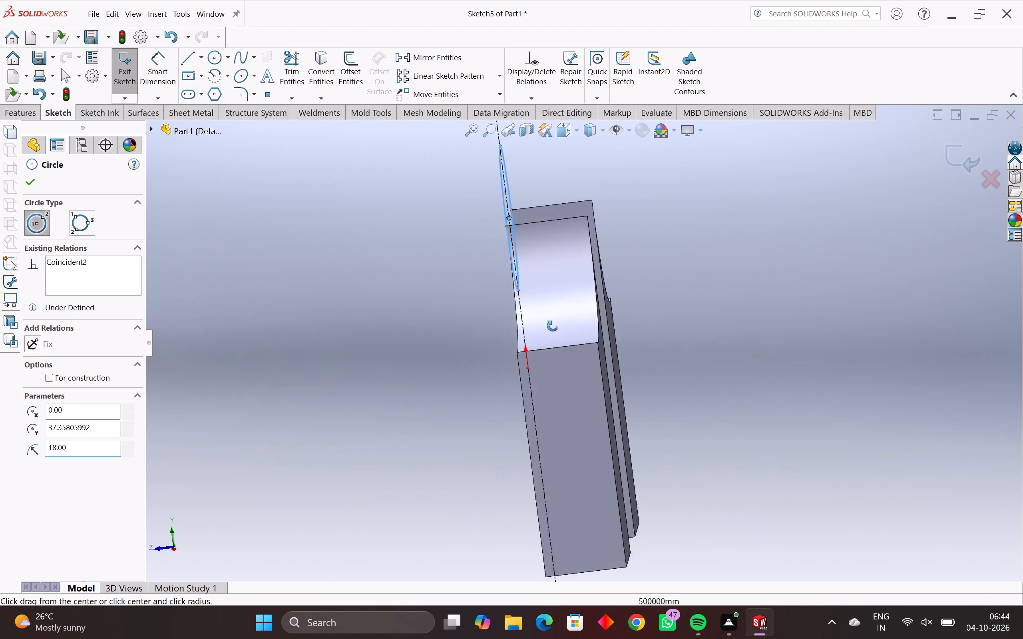
middle_drag(553, 326, 454, 360)
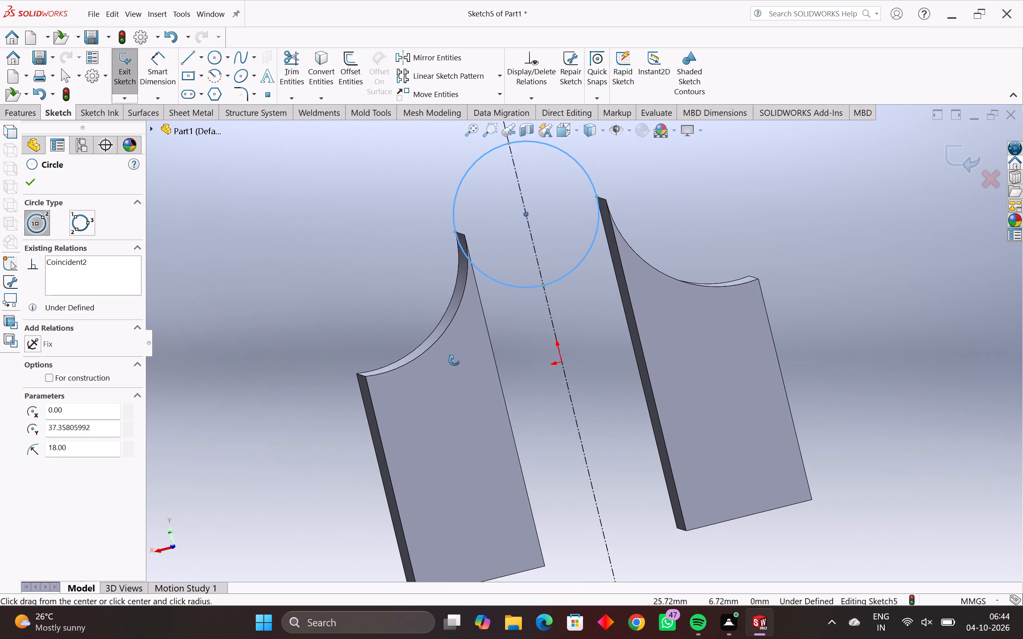
middle_drag(454, 360, 454, 356)
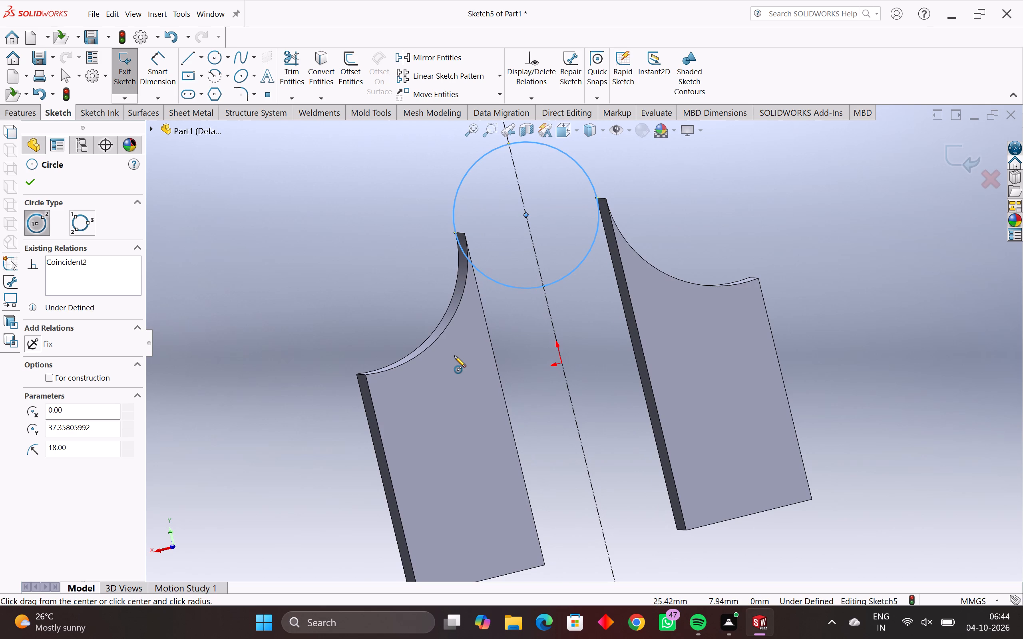
scroll(455, 355, up, 1)
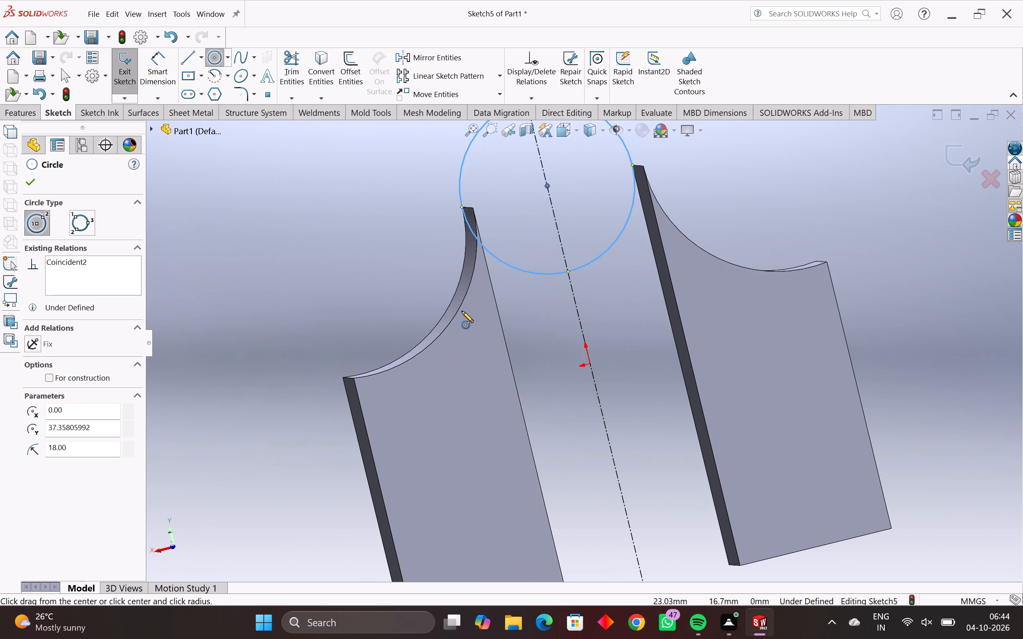
middle_drag(552, 228, 517, 265)
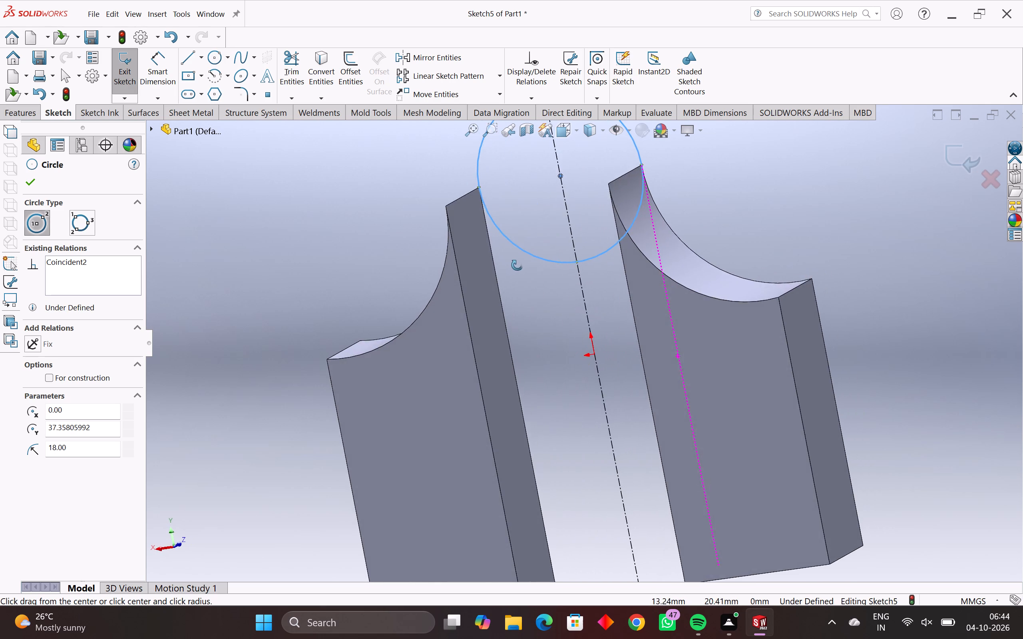
middle_drag(517, 265, 496, 305)
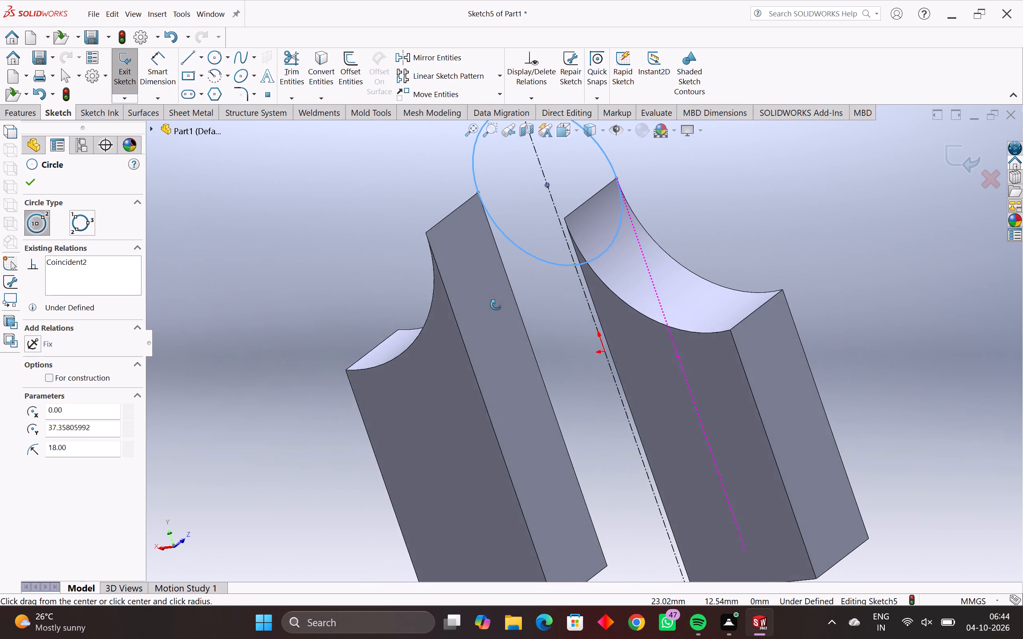
middle_drag(496, 305, 564, 288)
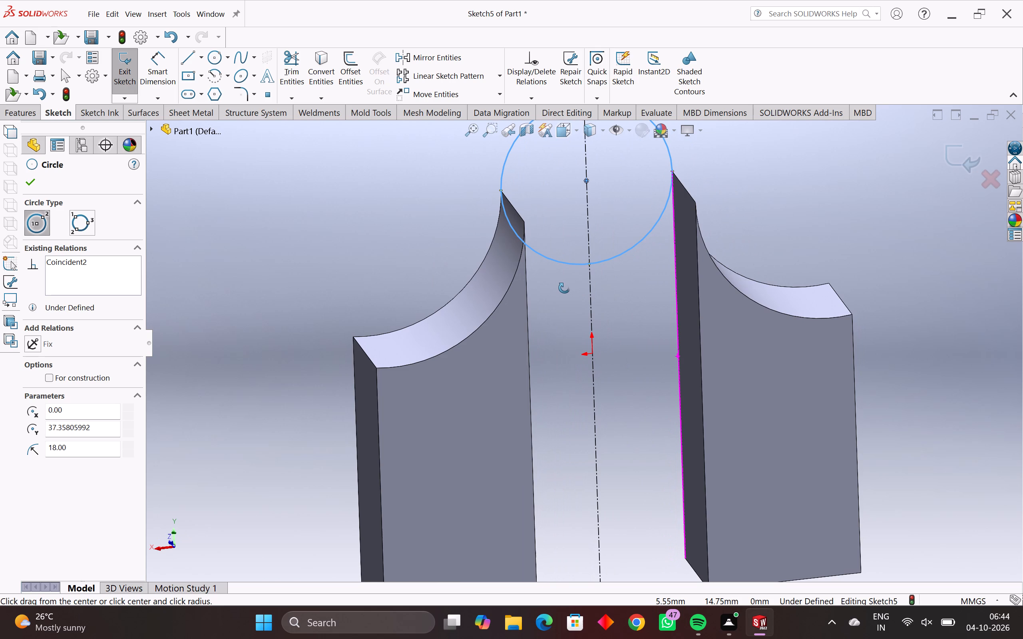
middle_drag(564, 288, 498, 301)
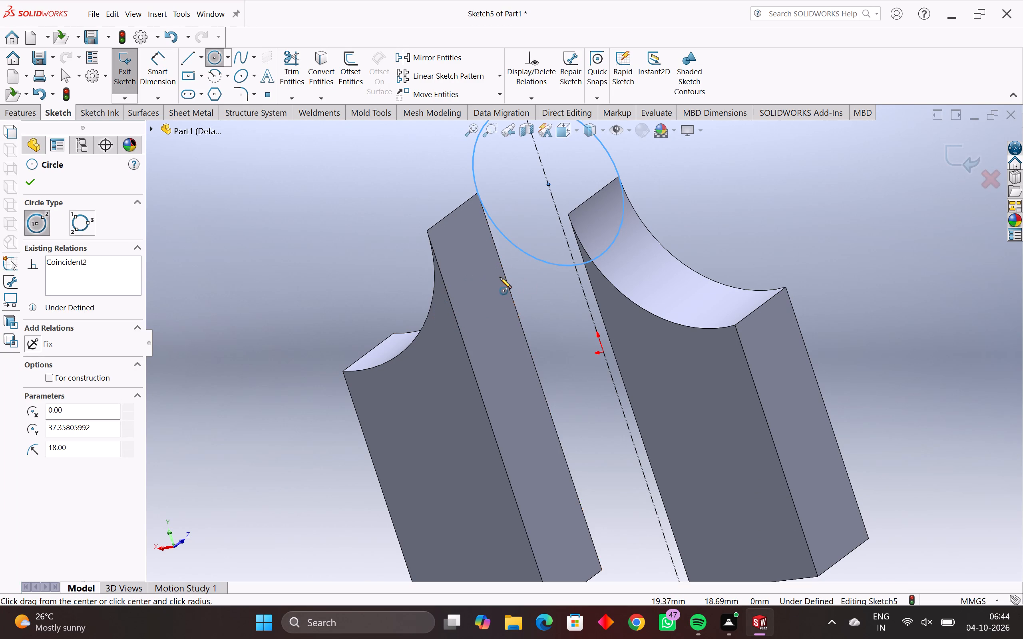
middle_drag(500, 277, 539, 259)
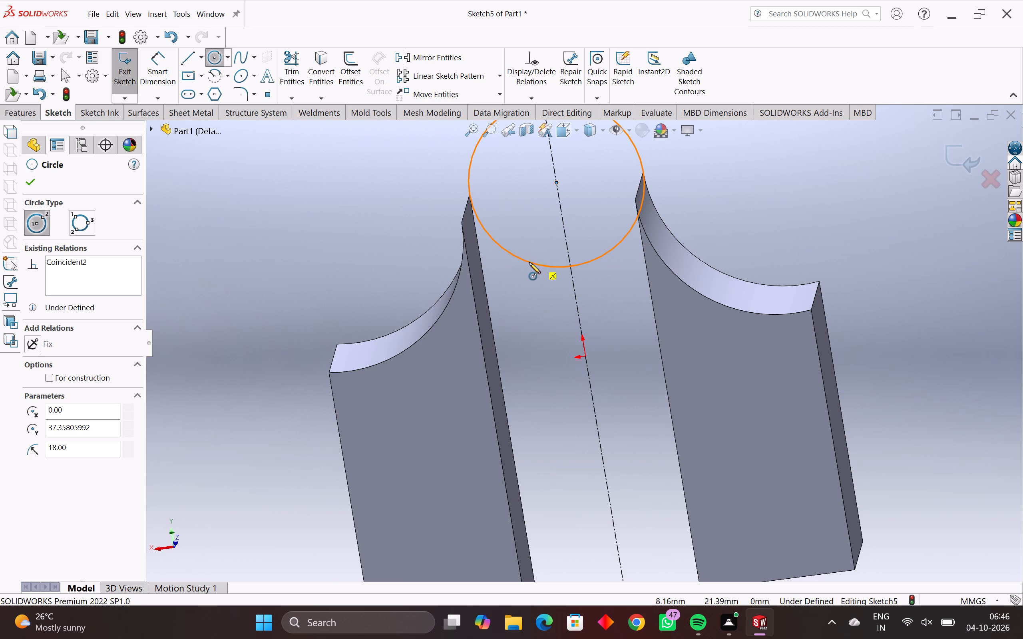
Examine up close where the circle meets the upper inner corner of the positive X side body.
middle_drag(597, 384, 631, 350)
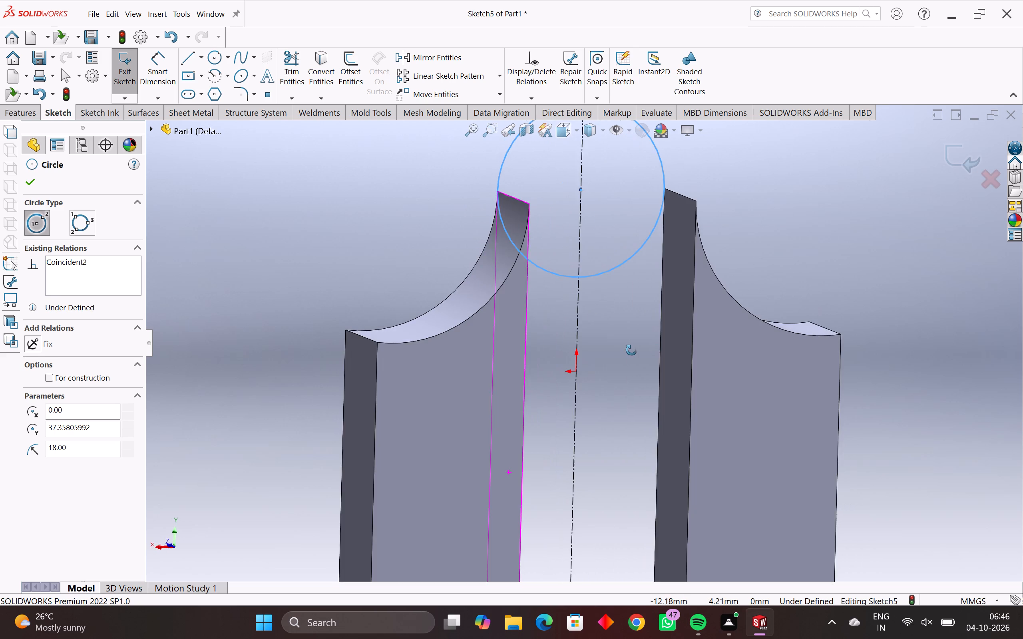
middle_drag(631, 350, 663, 323)
scroll(612, 228, up, 6)
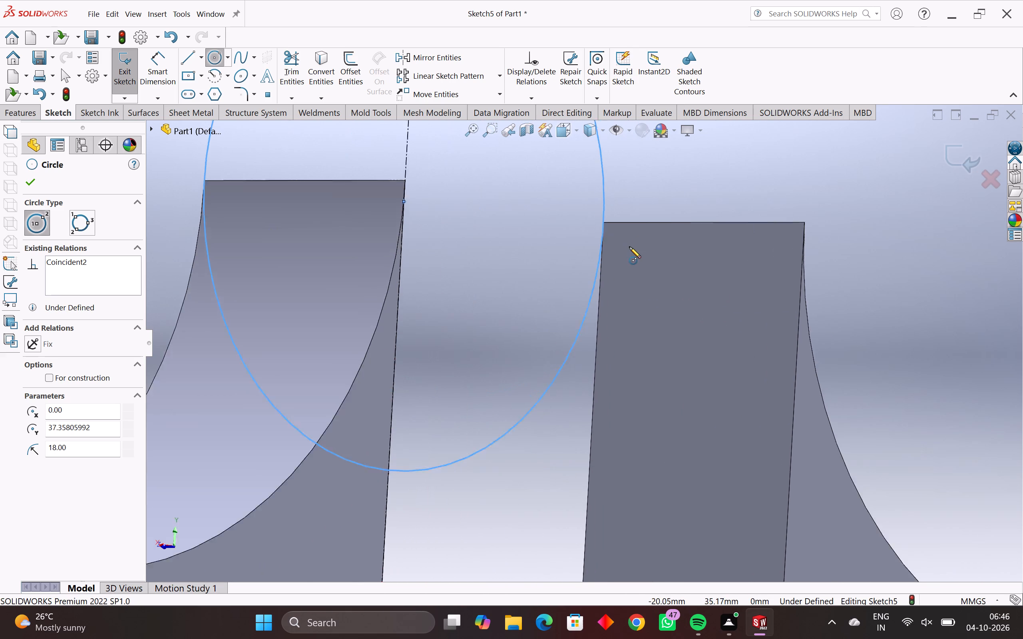
scroll(629, 247, up, 2)
scroll(577, 244, up, 14)
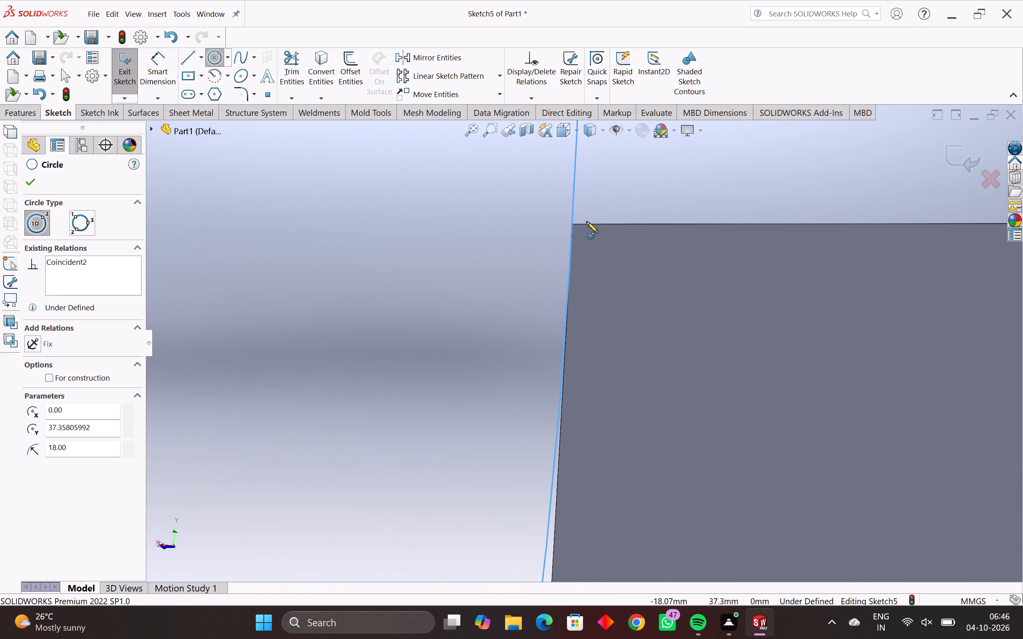
scroll(568, 240, up, 10)
scroll(594, 259, up, 4)
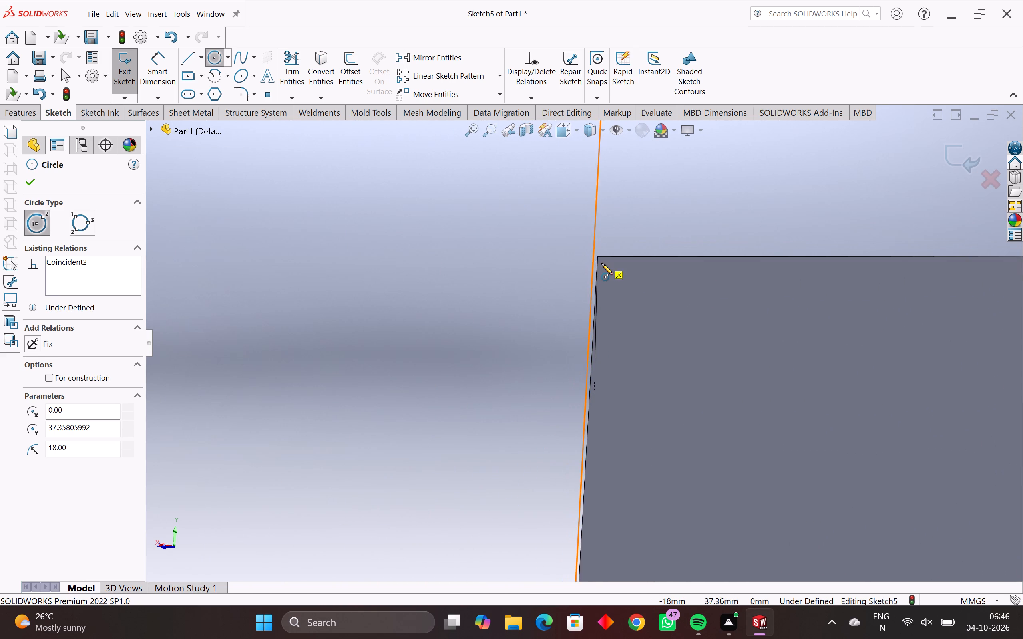
scroll(601, 263, up, 5)
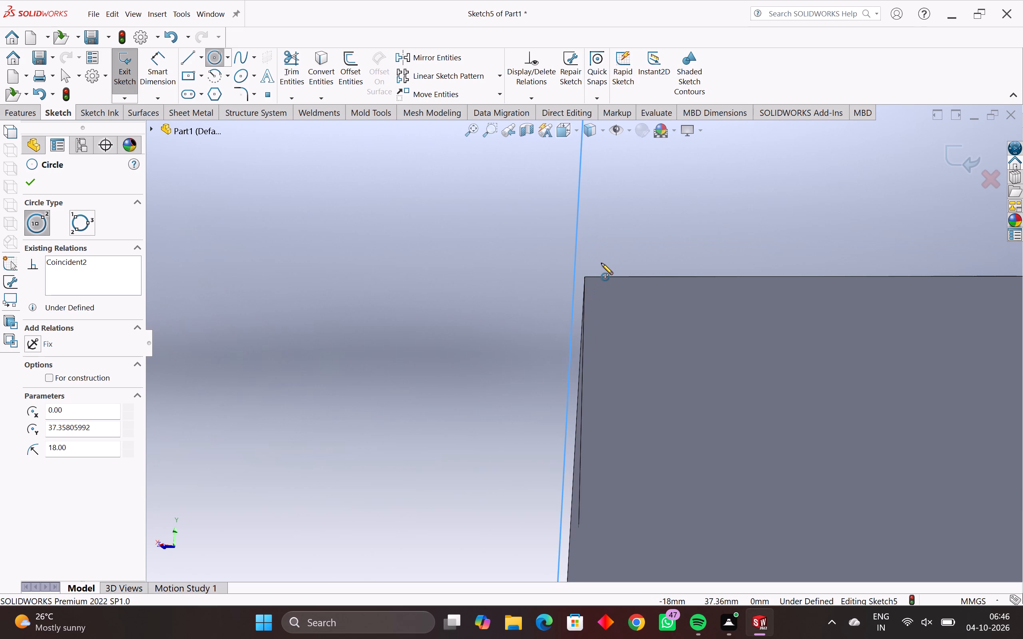
scroll(601, 263, down, 19)
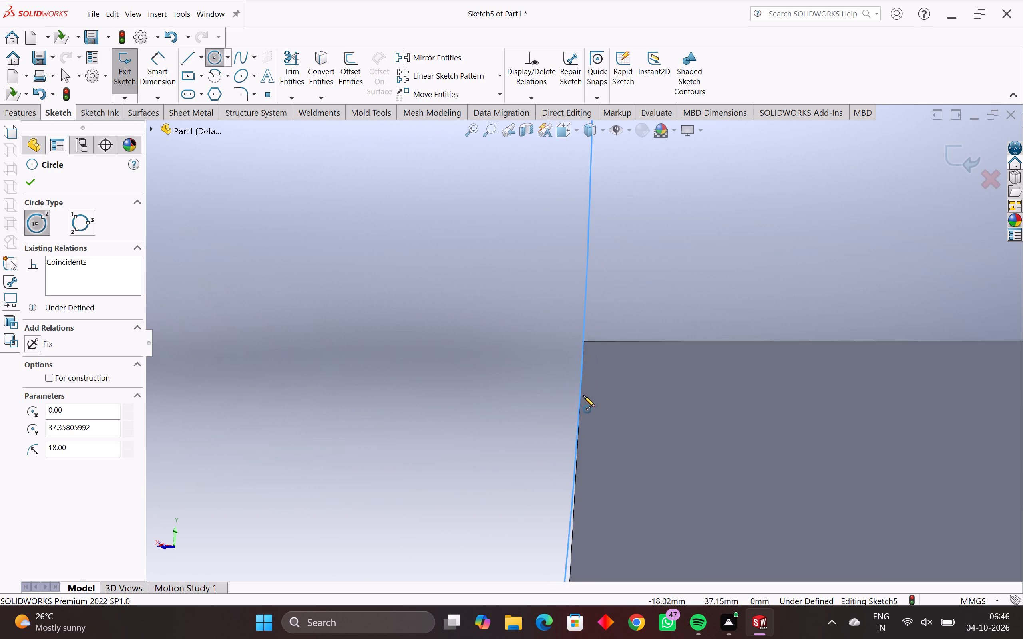
Inspect the circle's fit between the upper inner edges of both bodies from an oblique view, and leave the Circle tool.
scroll(581, 402, down, 15)
middle_drag(585, 482, 583, 483)
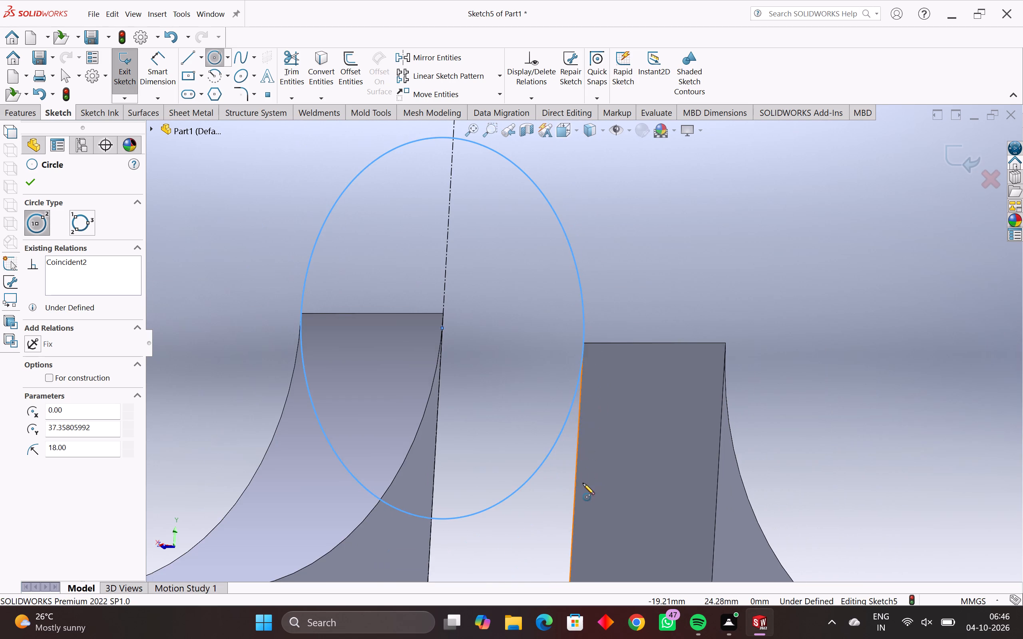
middle_drag(583, 483, 559, 491)
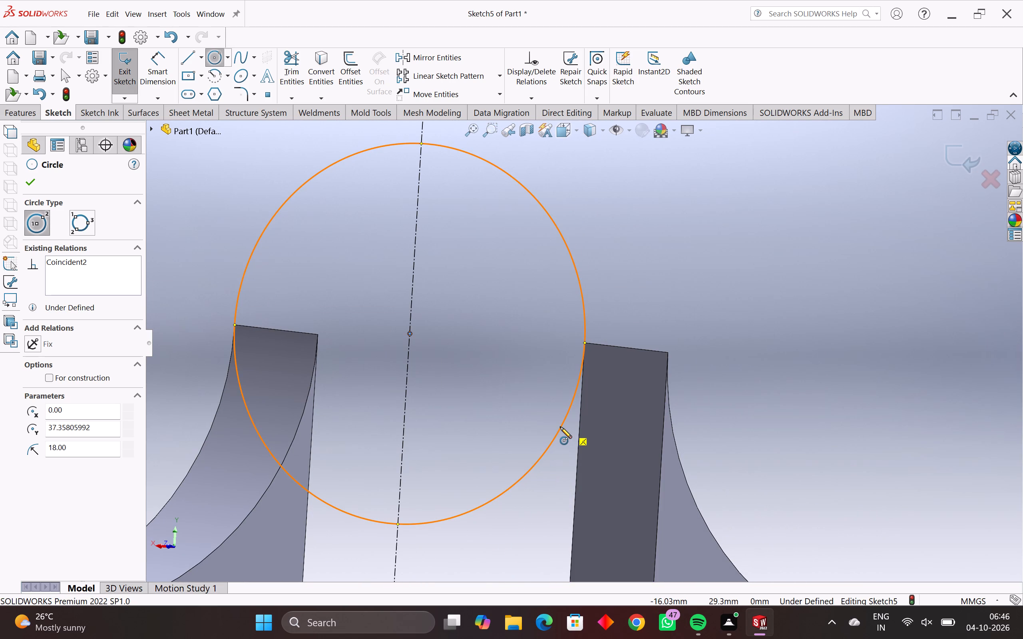
key(Escape)
key(Escape)
key(Escape)
key(Escape)
key(Escape)
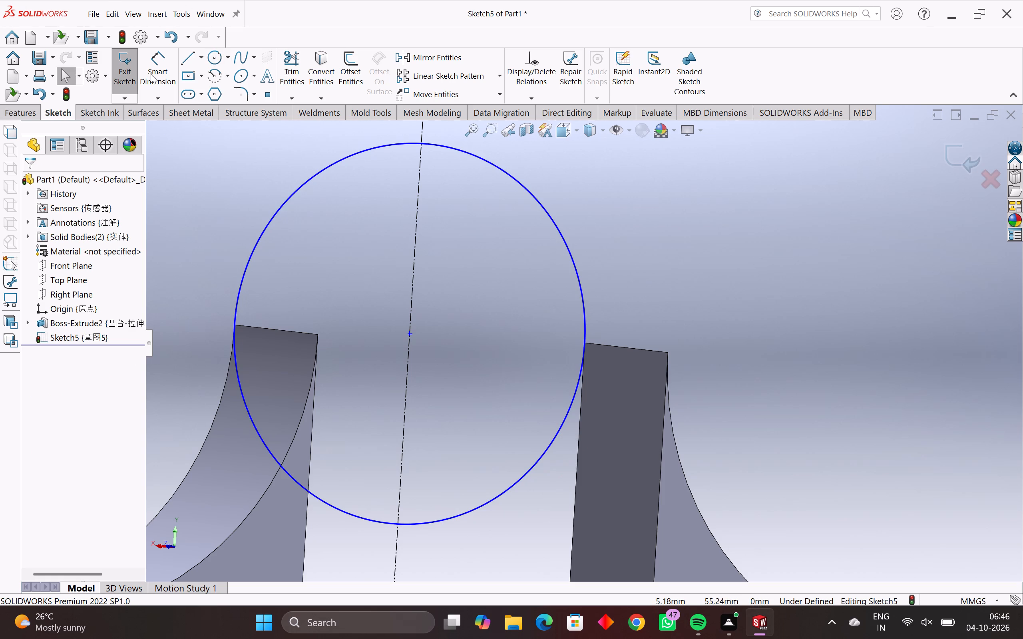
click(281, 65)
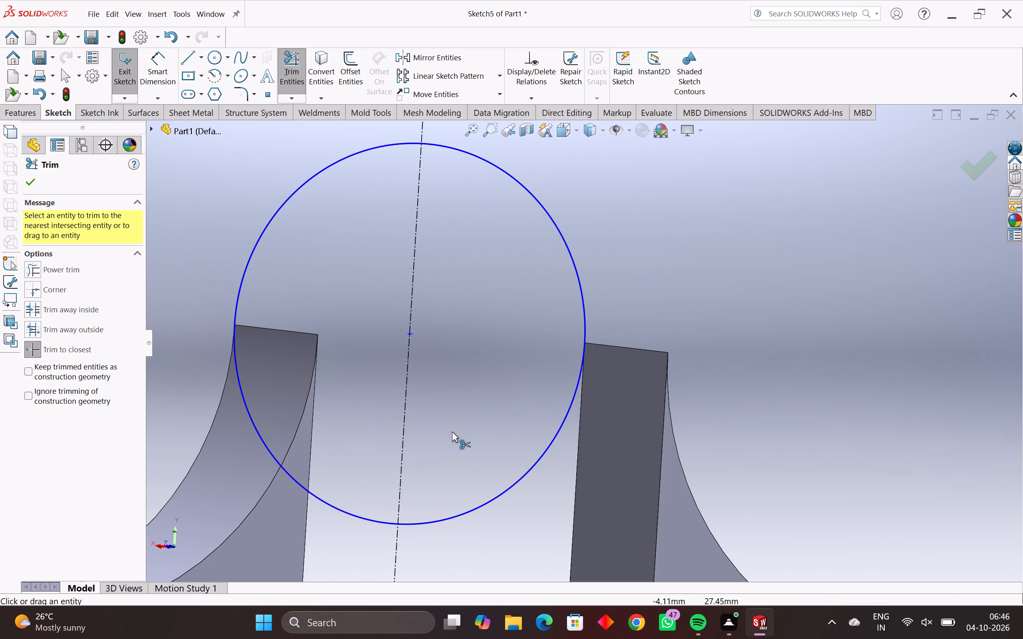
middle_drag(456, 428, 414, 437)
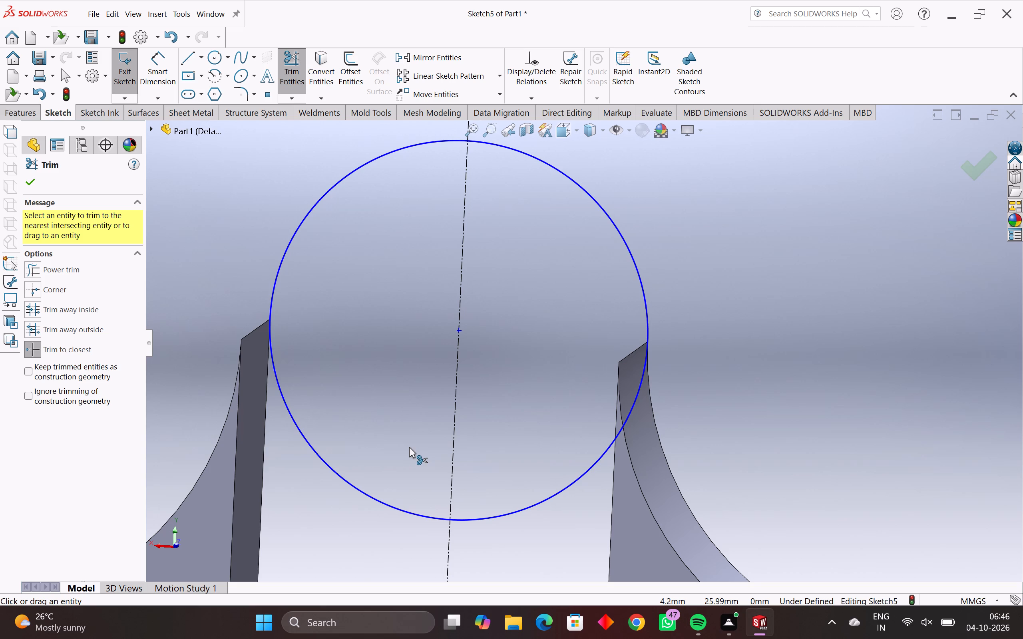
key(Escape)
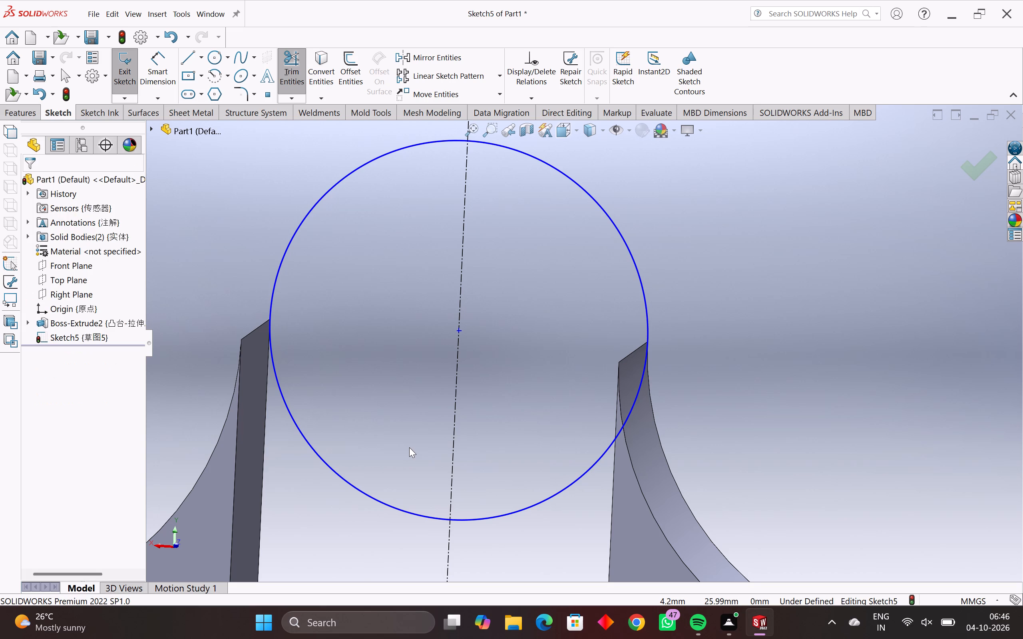
Undo the 18 mm radius circle and the deletion of the short angled construction line at the centerline's lower end.
key(ctrl+z)
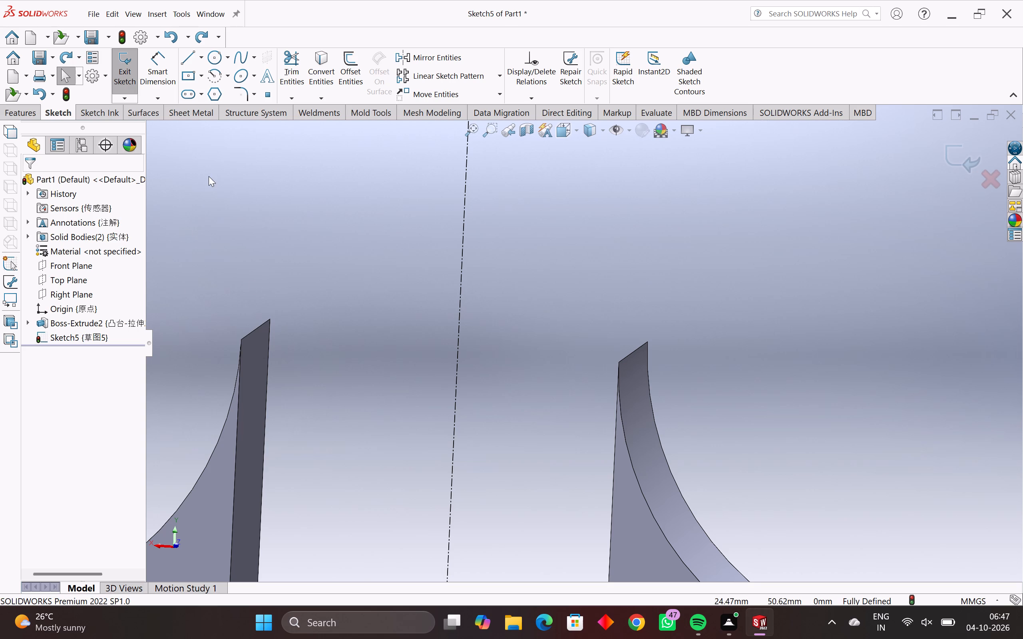
click(257, 379)
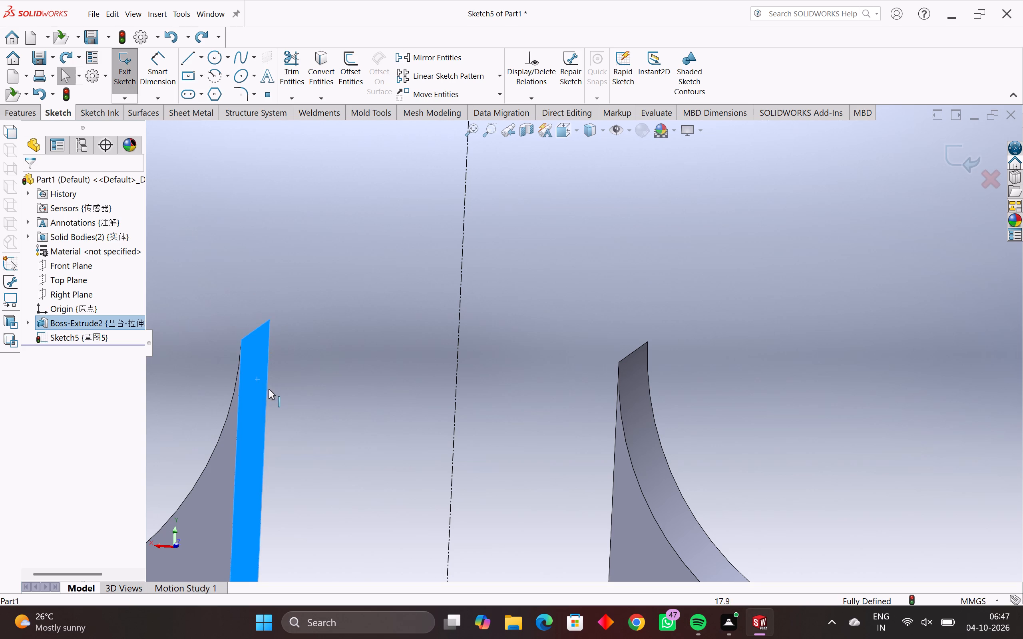
middle_drag(270, 391, 232, 384)
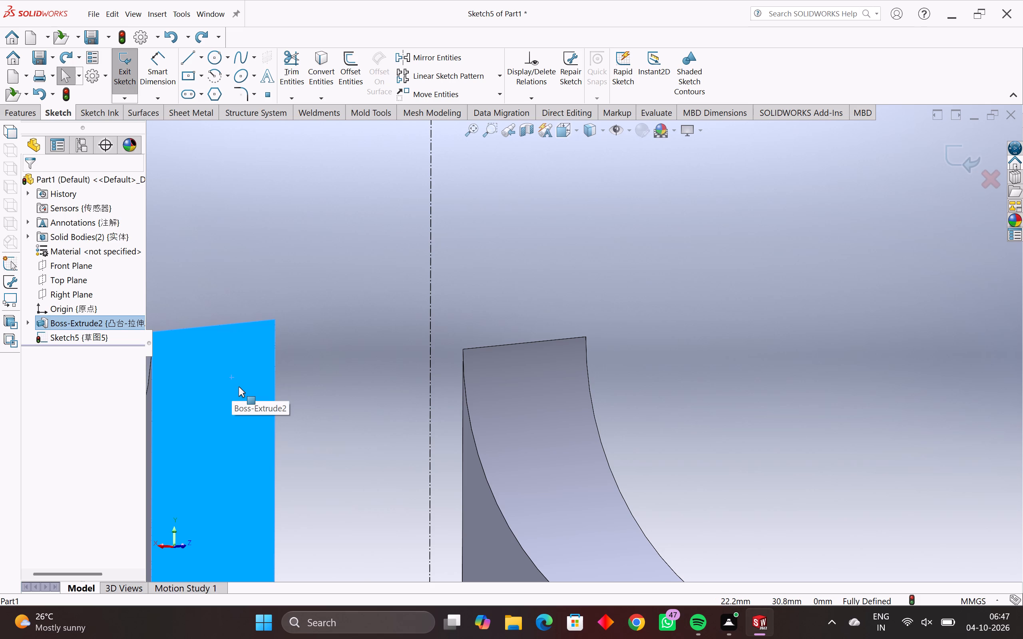
scroll(301, 422, down, 4)
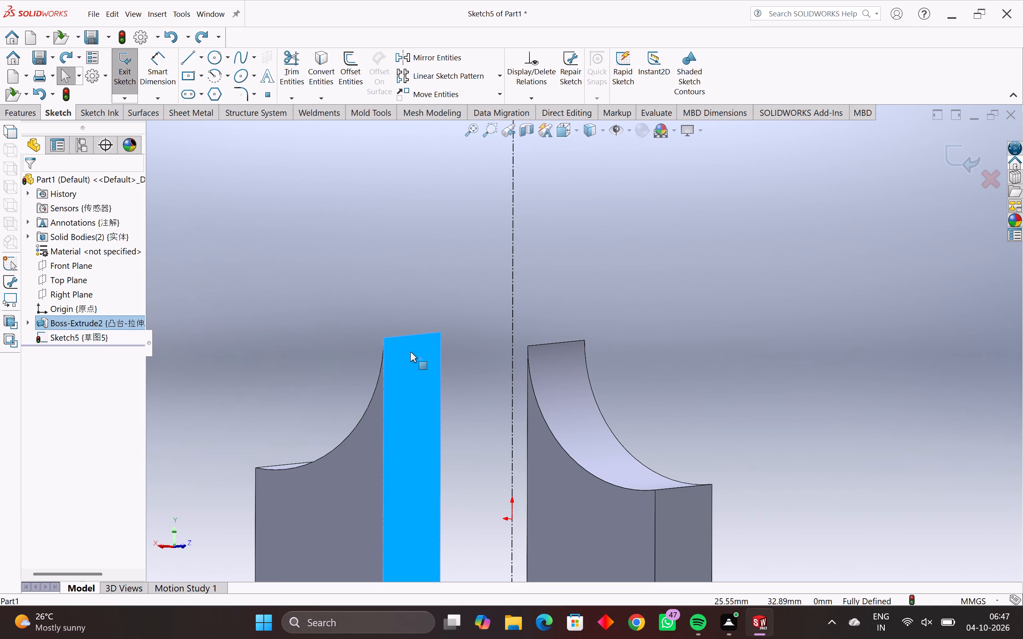
key(Return)
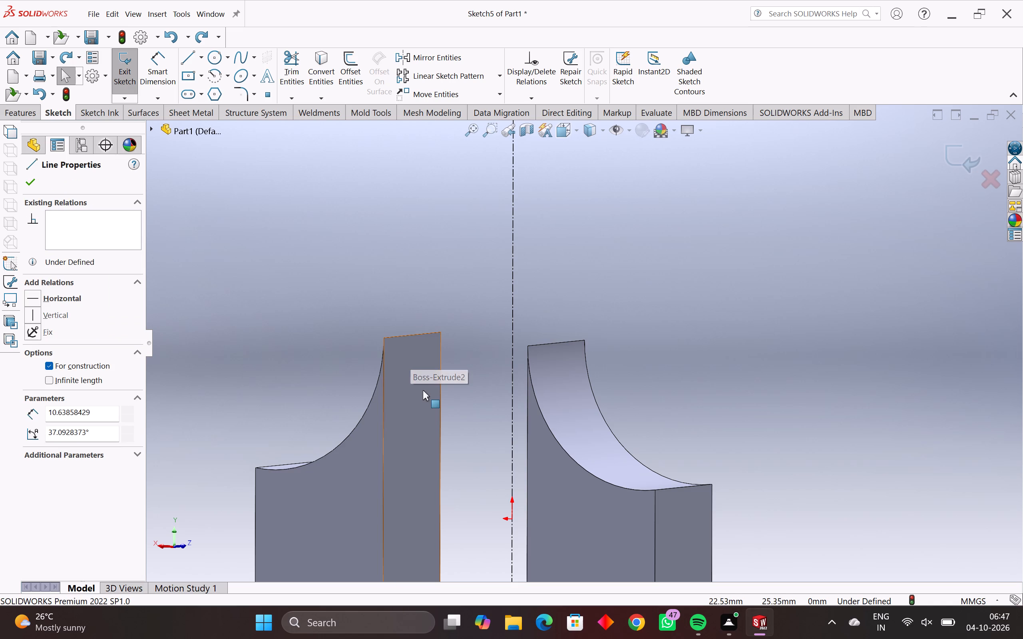
key(Escape)
key(Escape)
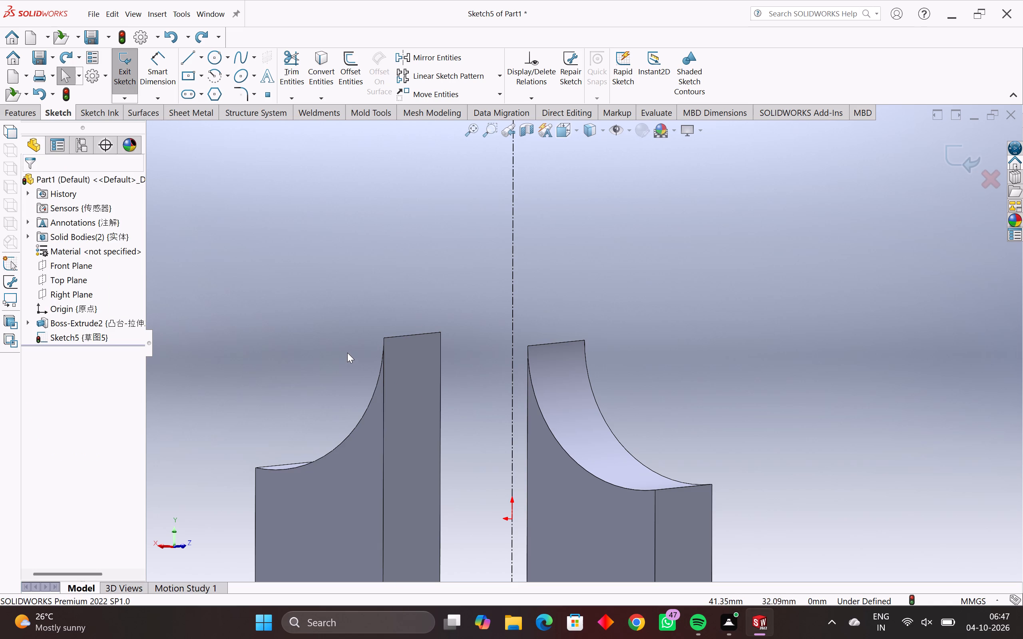
Exit the centerline sketch and start a new sketch on the inner vertical face of the positive X side body.
click(424, 432)
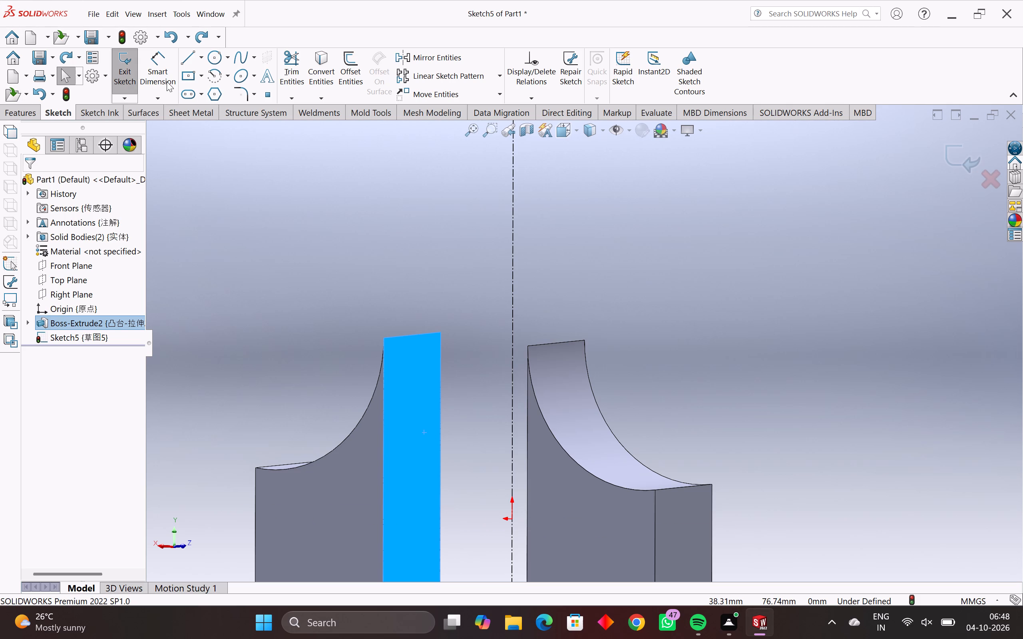
click(128, 64)
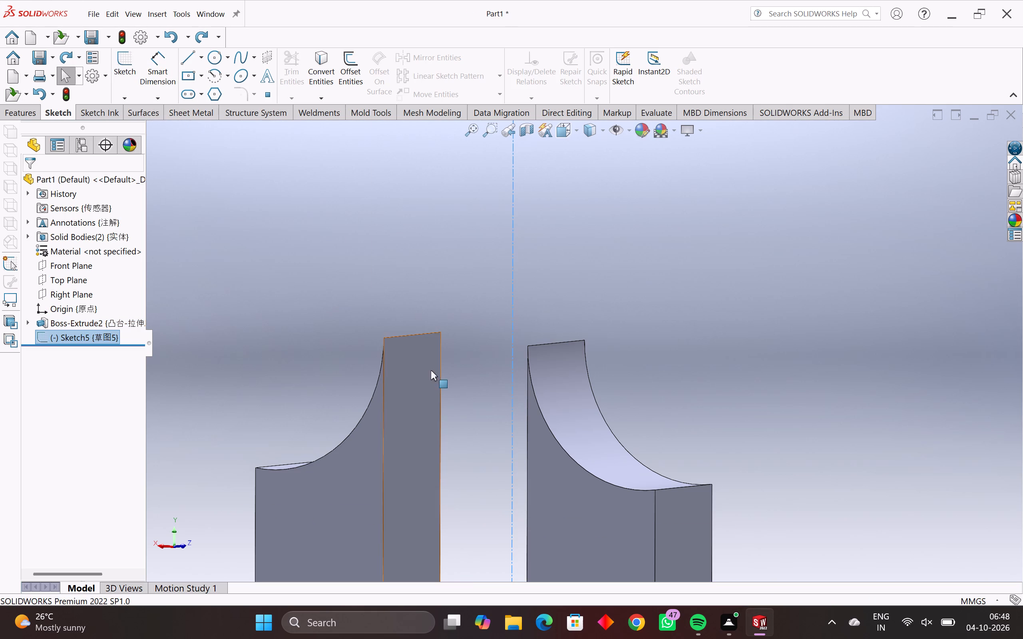
click(426, 374)
click(125, 58)
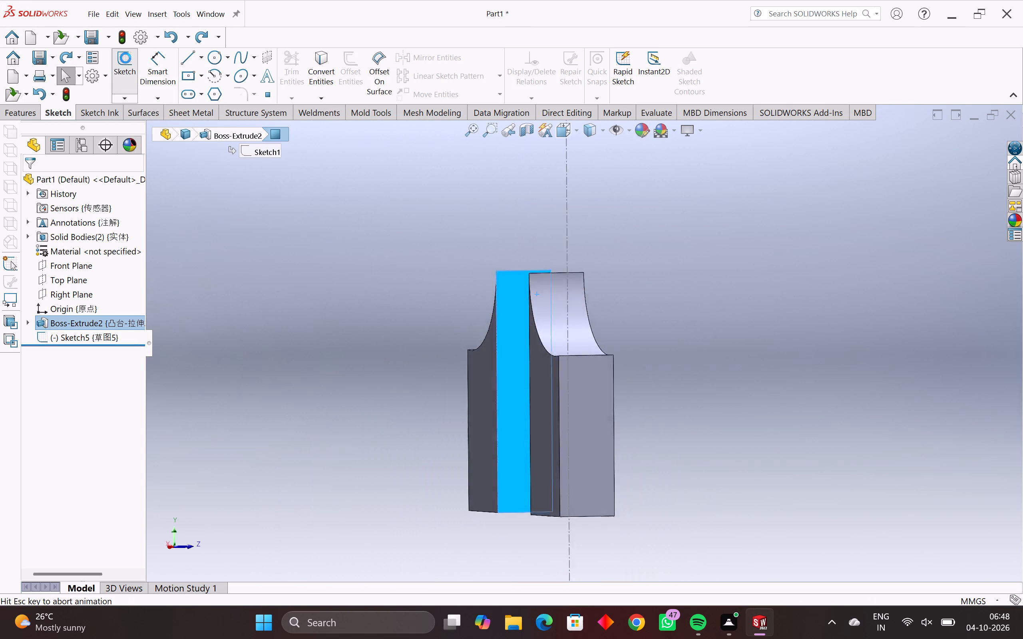
middle_drag(558, 340, 585, 334)
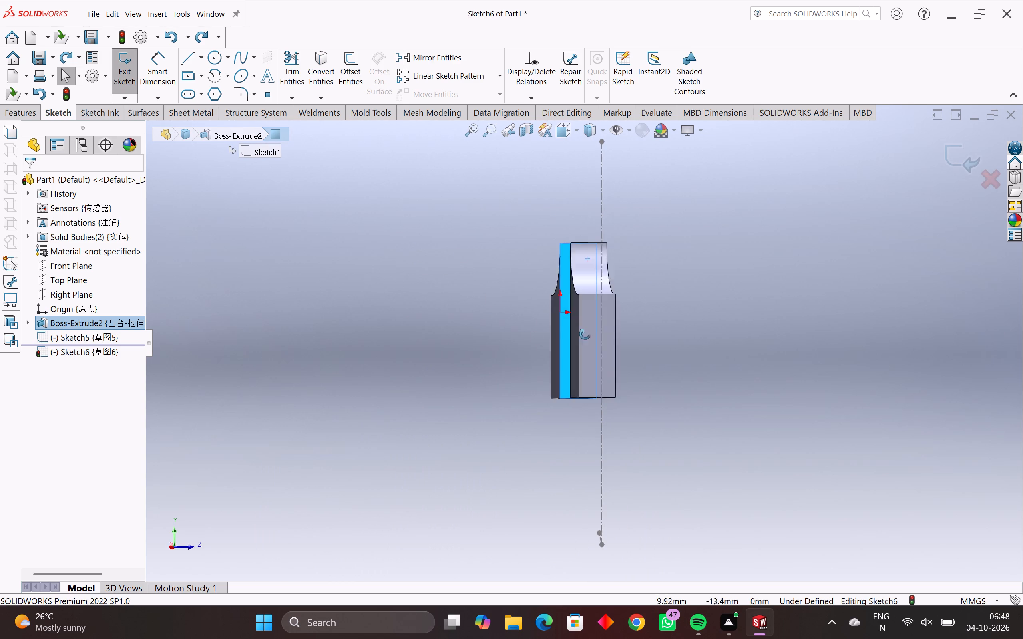
middle_drag(585, 334, 664, 336)
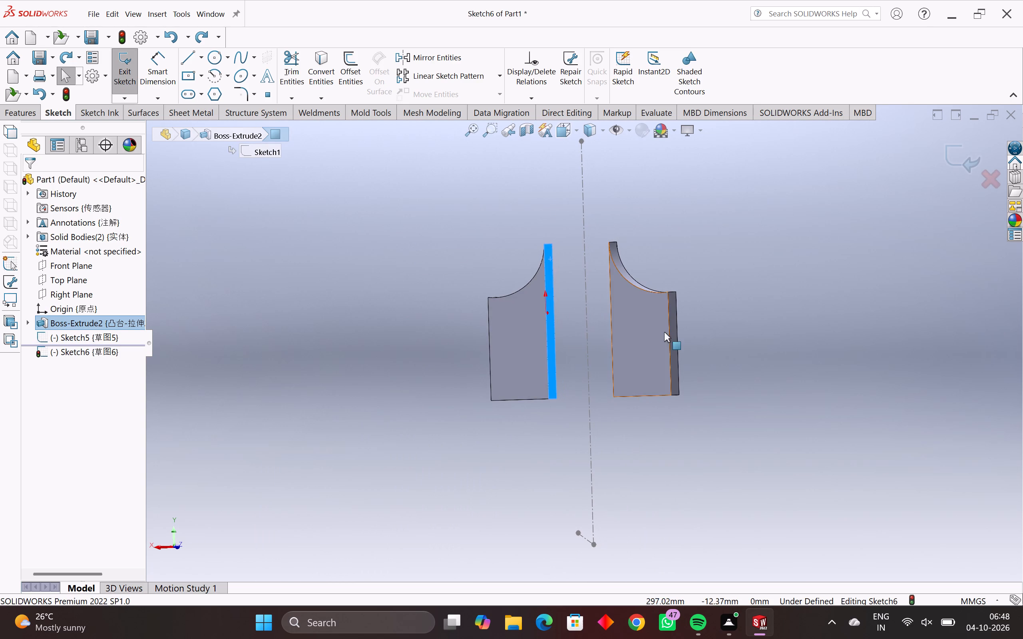
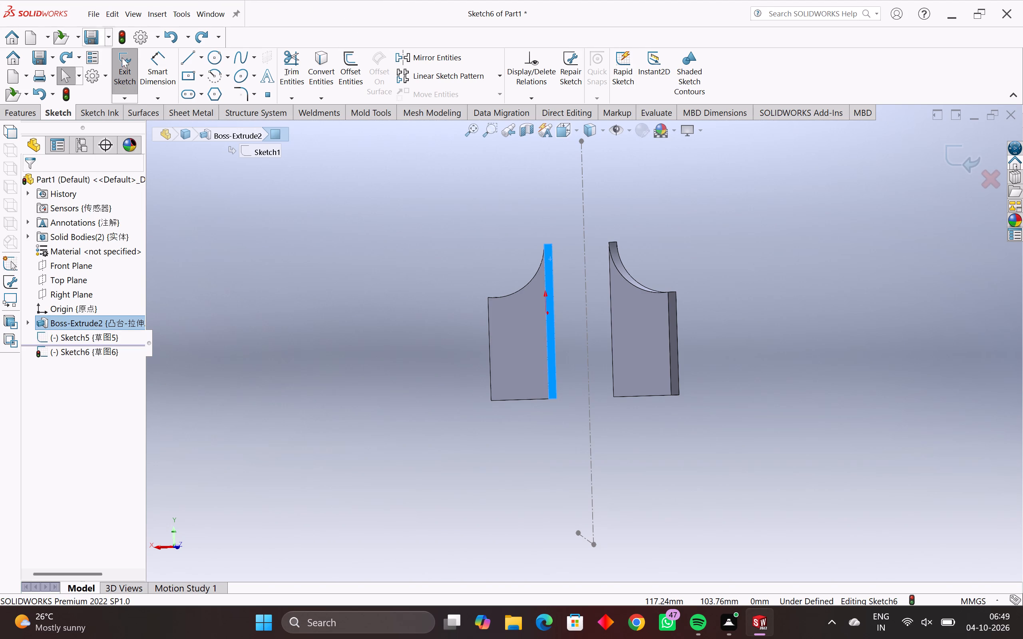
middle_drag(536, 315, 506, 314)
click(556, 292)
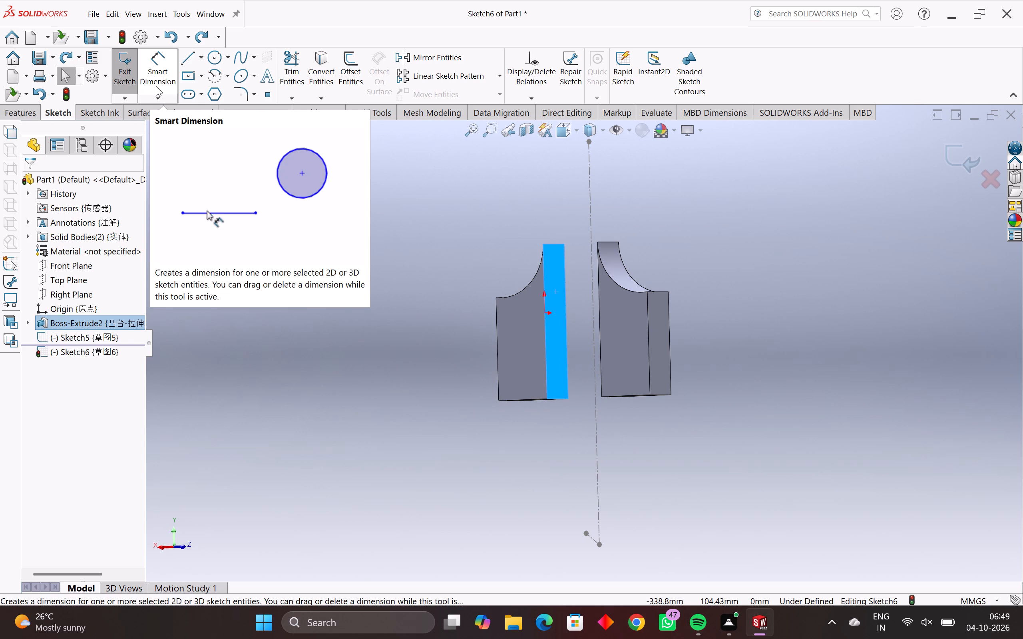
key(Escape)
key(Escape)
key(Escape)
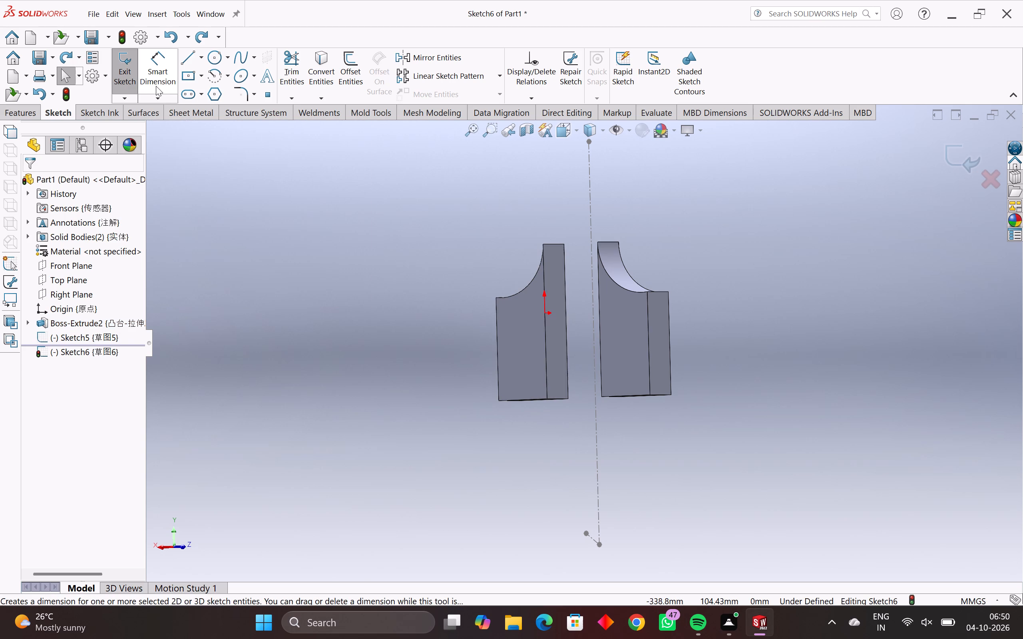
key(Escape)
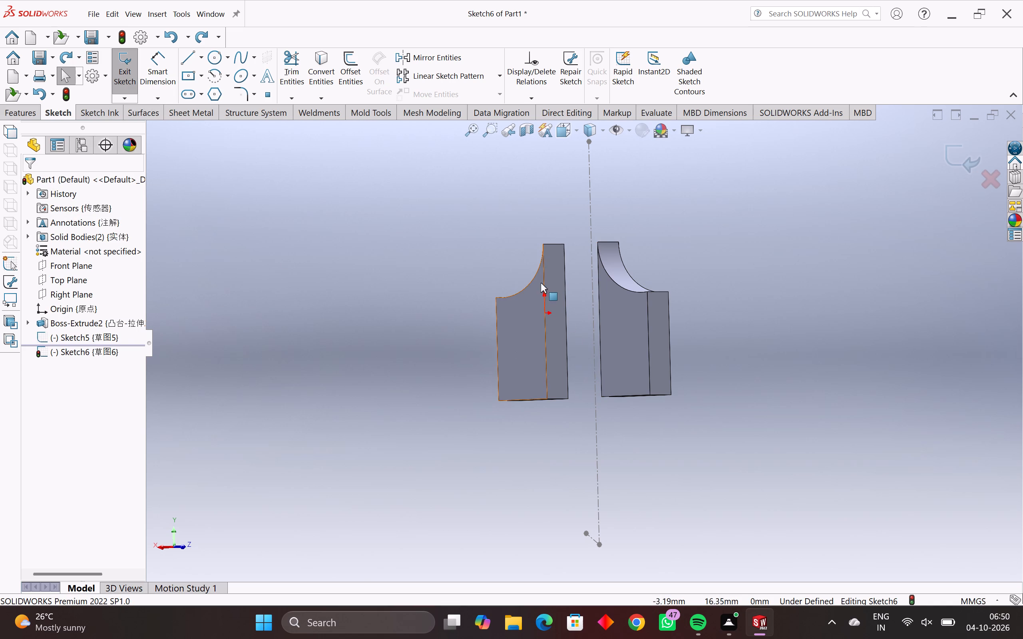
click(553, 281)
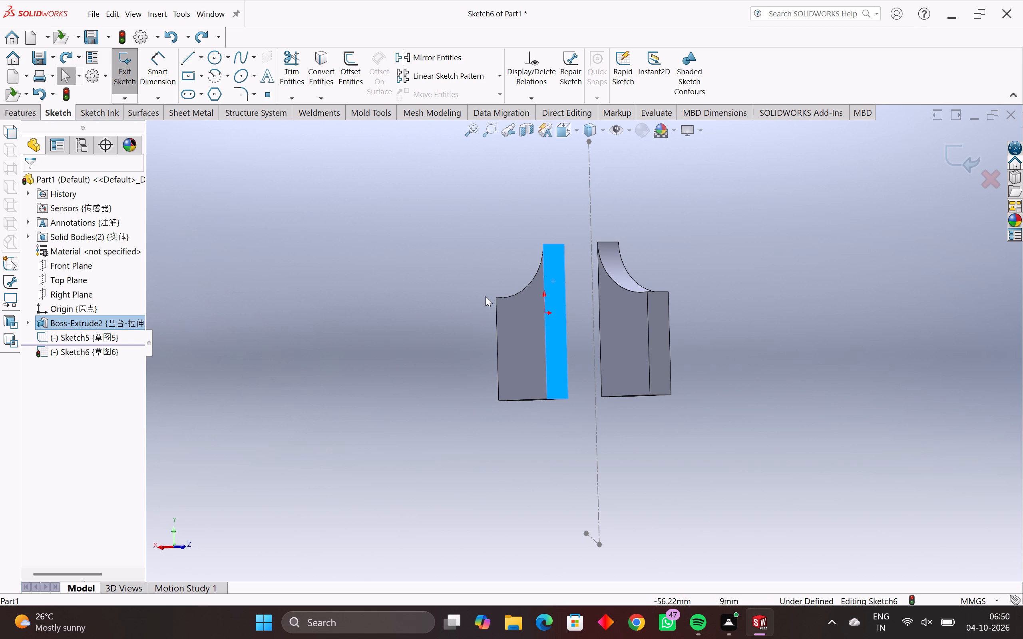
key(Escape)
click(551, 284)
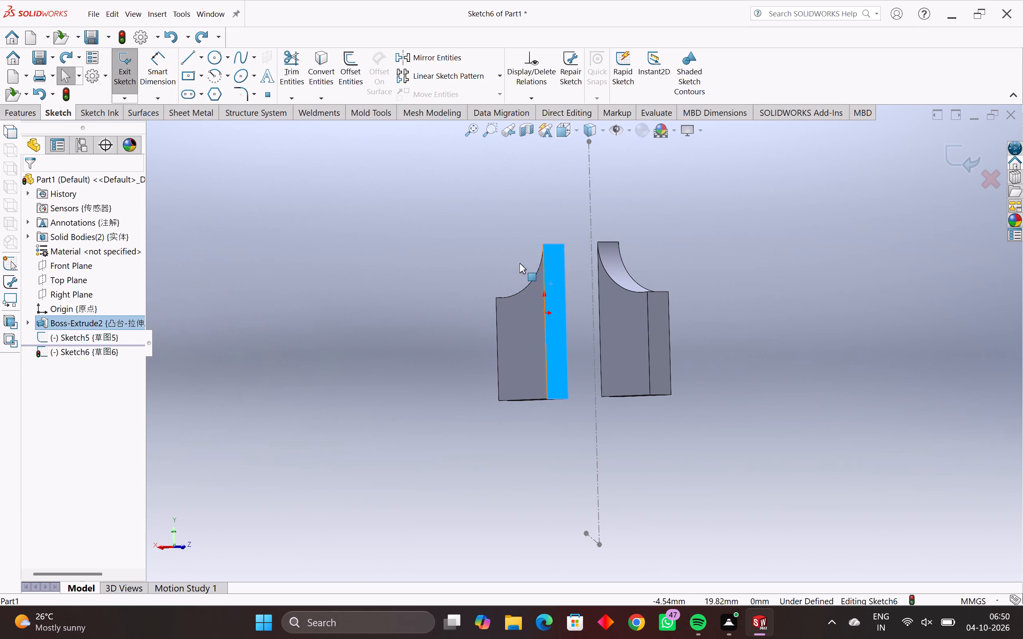
Exit the empty sketch and start a new one on the inner vertical face of the positive X side body.
click(127, 62)
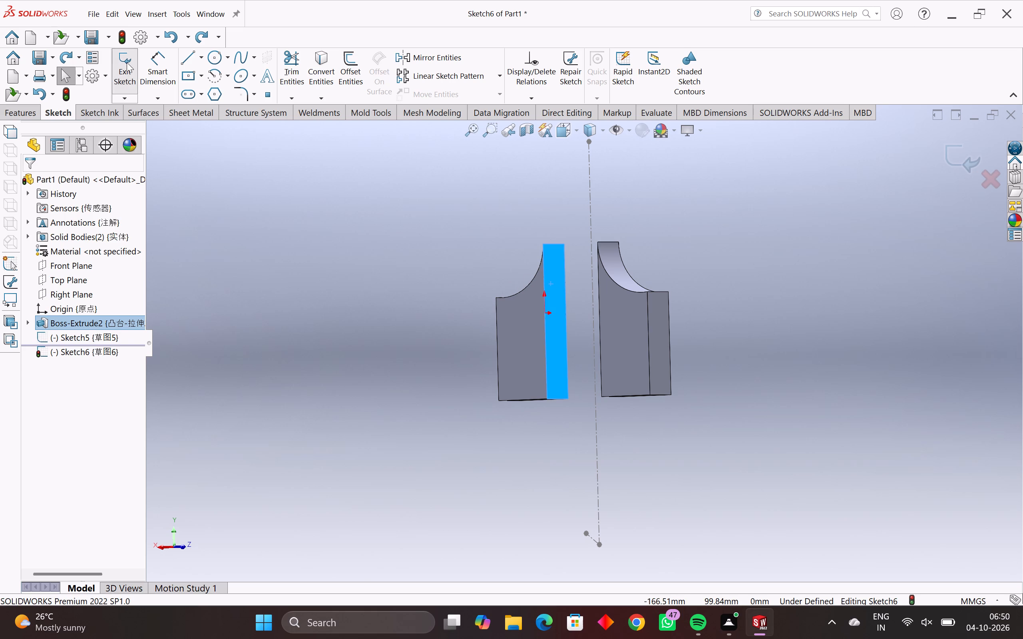
click(552, 302)
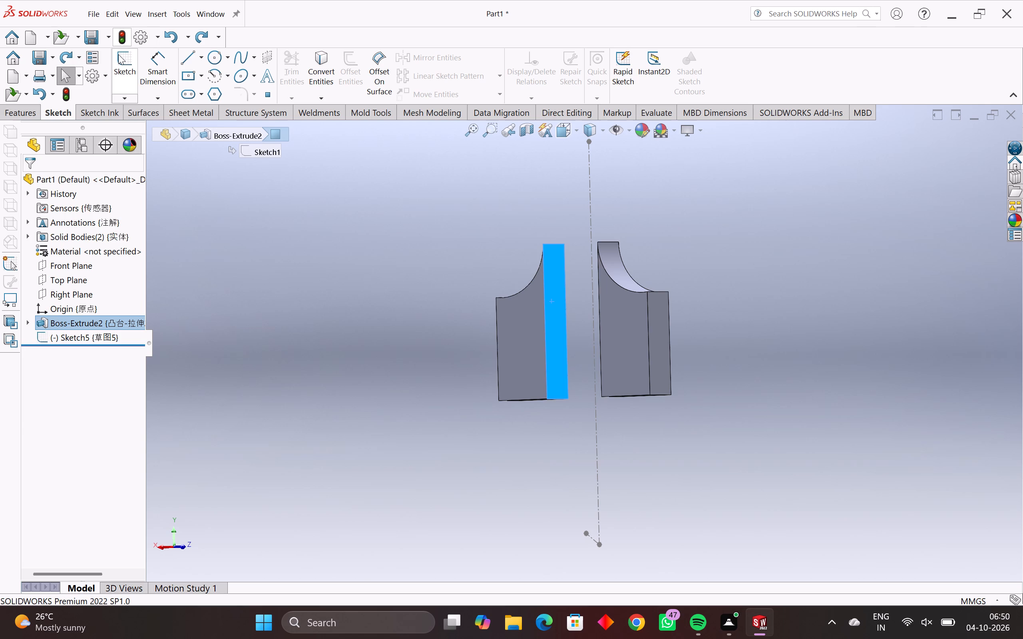
click(120, 56)
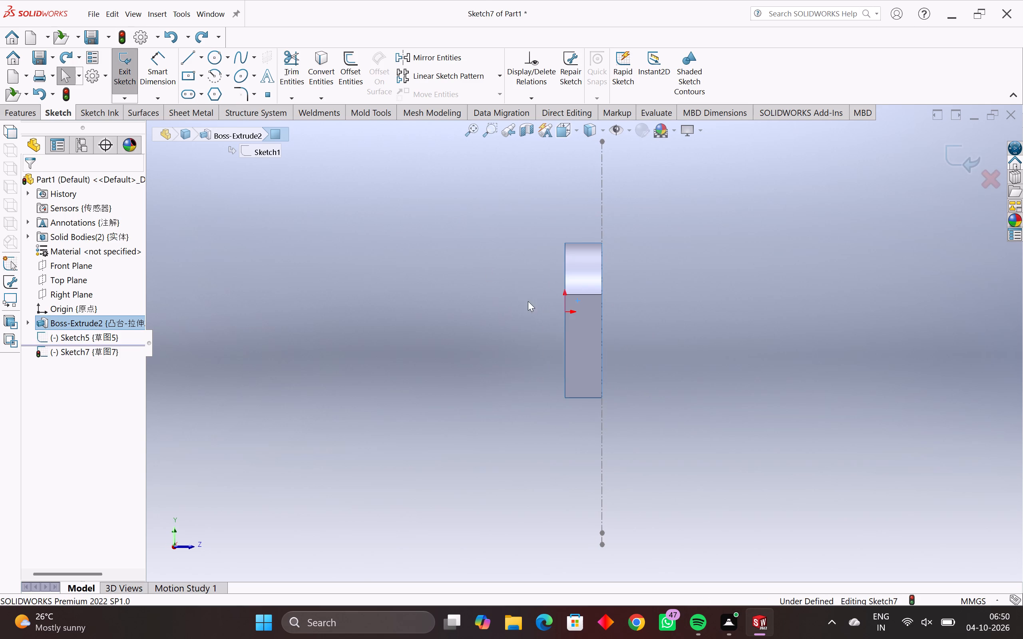
Sketch a horizontal line about 12.5 mm long from the inner face's upper front corner, extending outward along positive Z.
scroll(591, 291, up, 2)
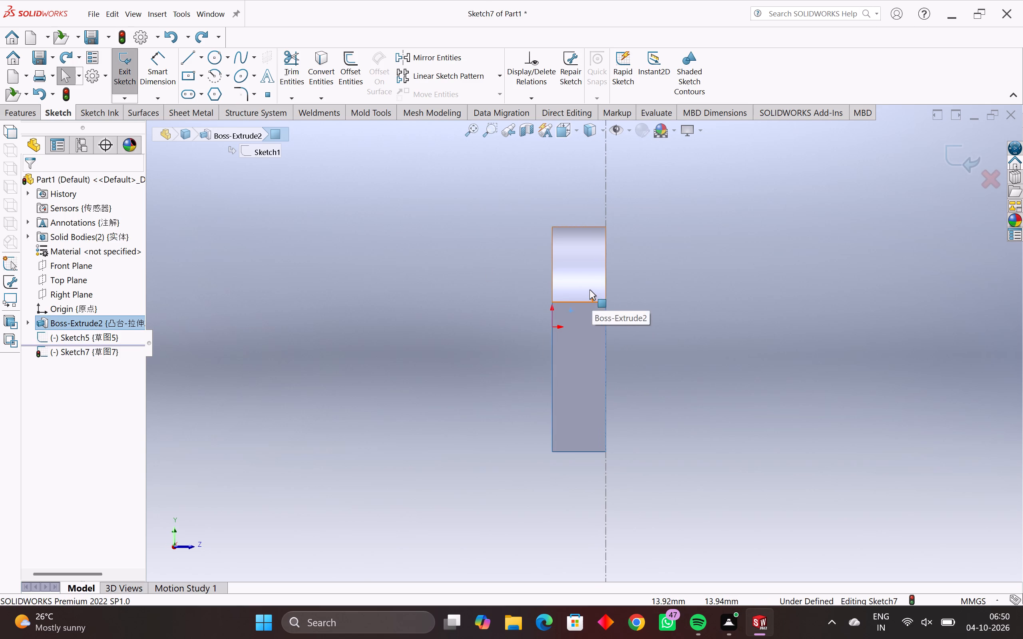
middle_drag(589, 290, 608, 298)
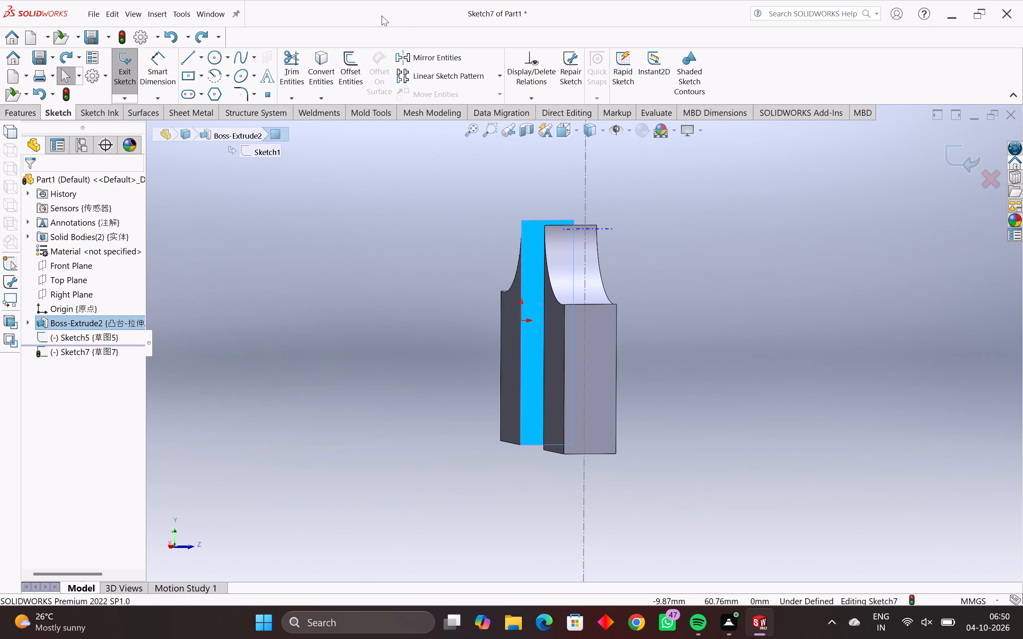
click(189, 56)
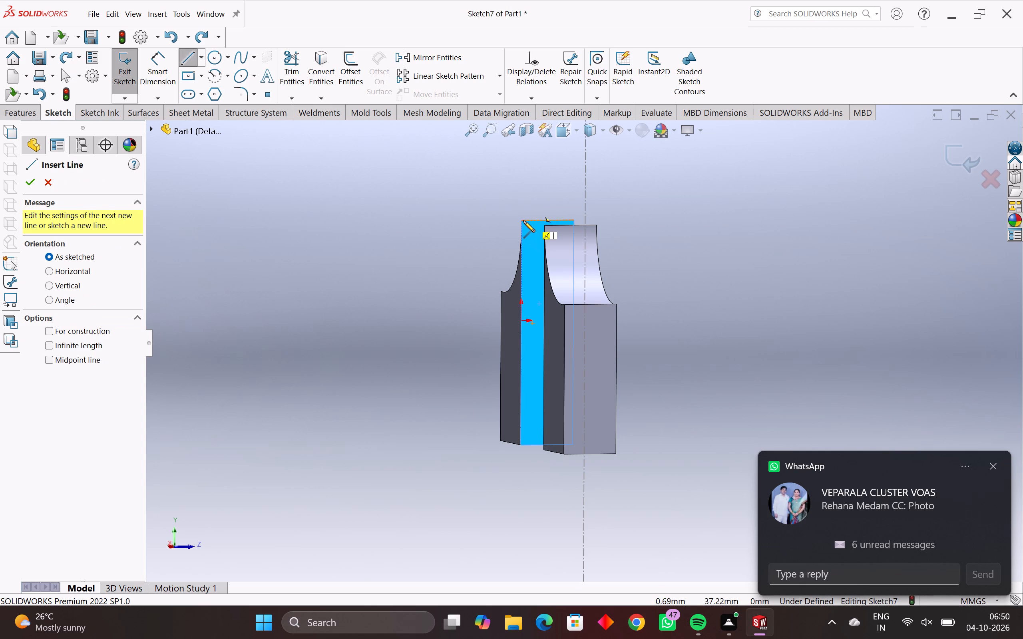
middle_drag(535, 232, 501, 238)
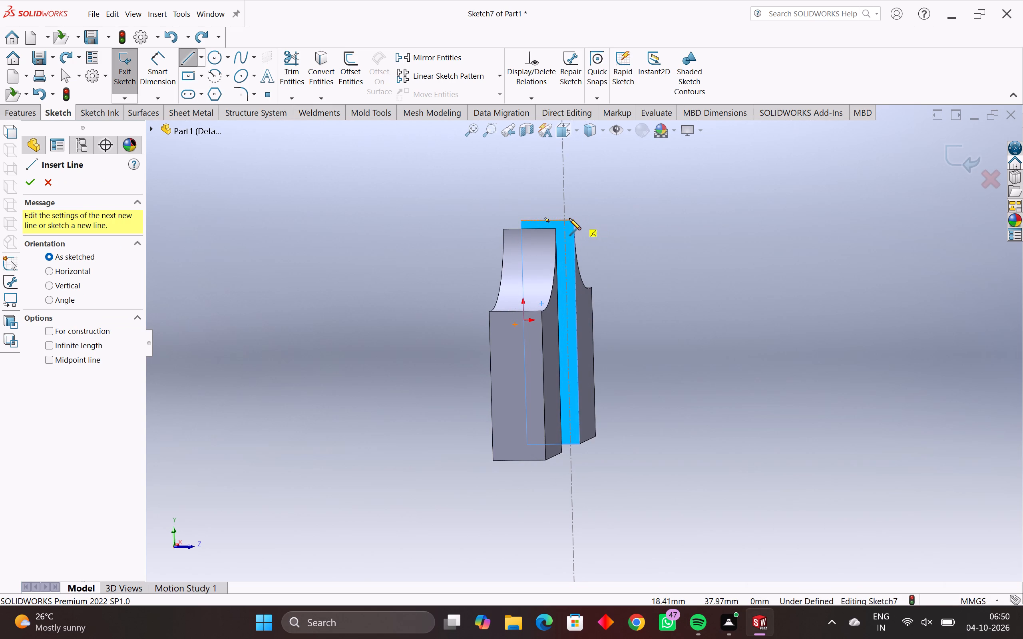
click(573, 220)
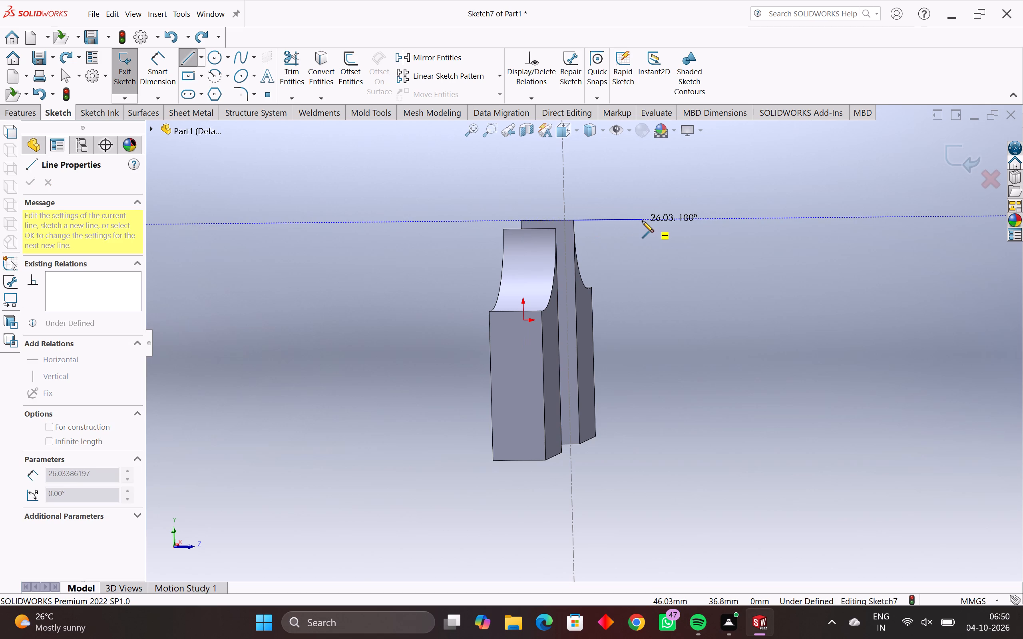
click(607, 218)
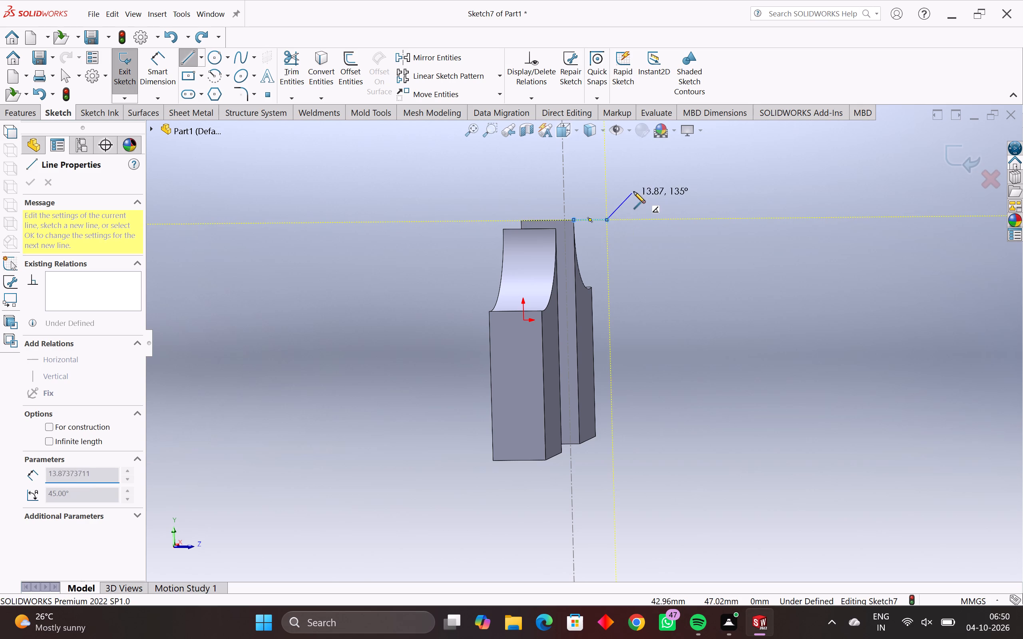
middle_drag(603, 226, 548, 248)
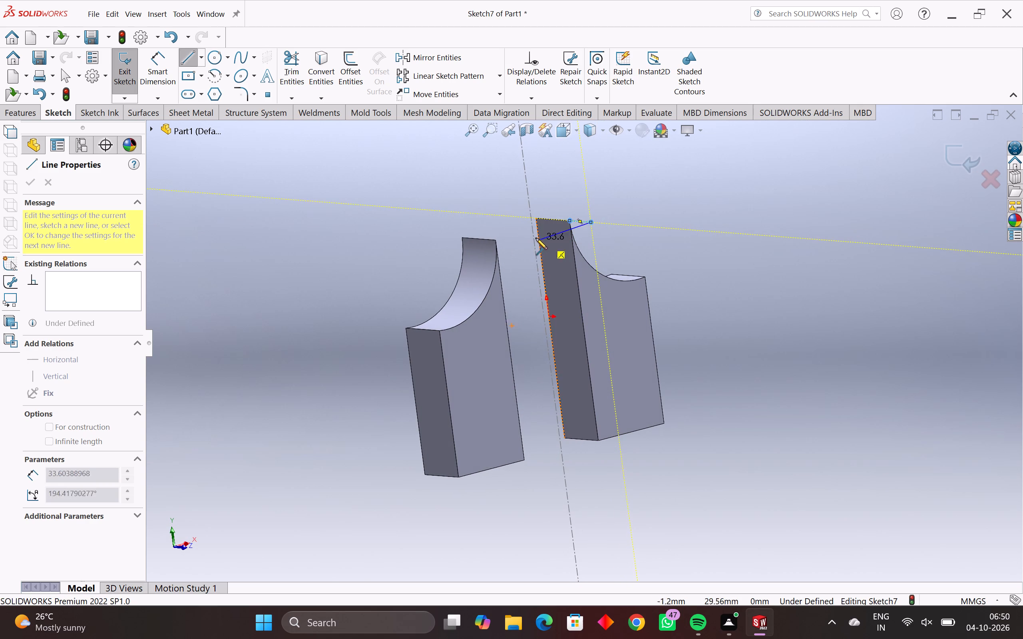
middle_drag(496, 241, 496, 240)
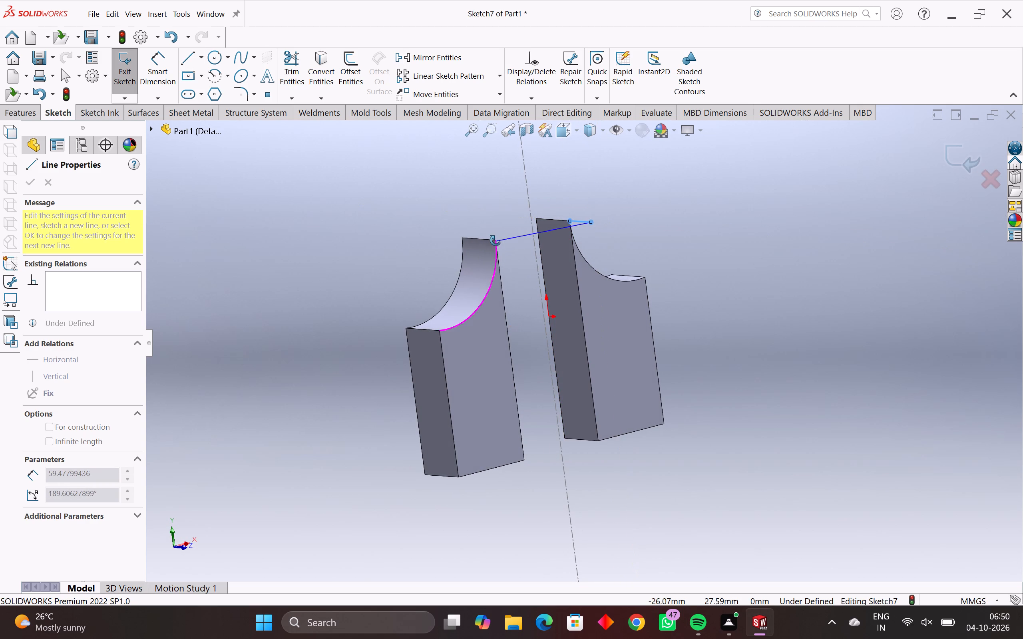
middle_drag(496, 240, 417, 255)
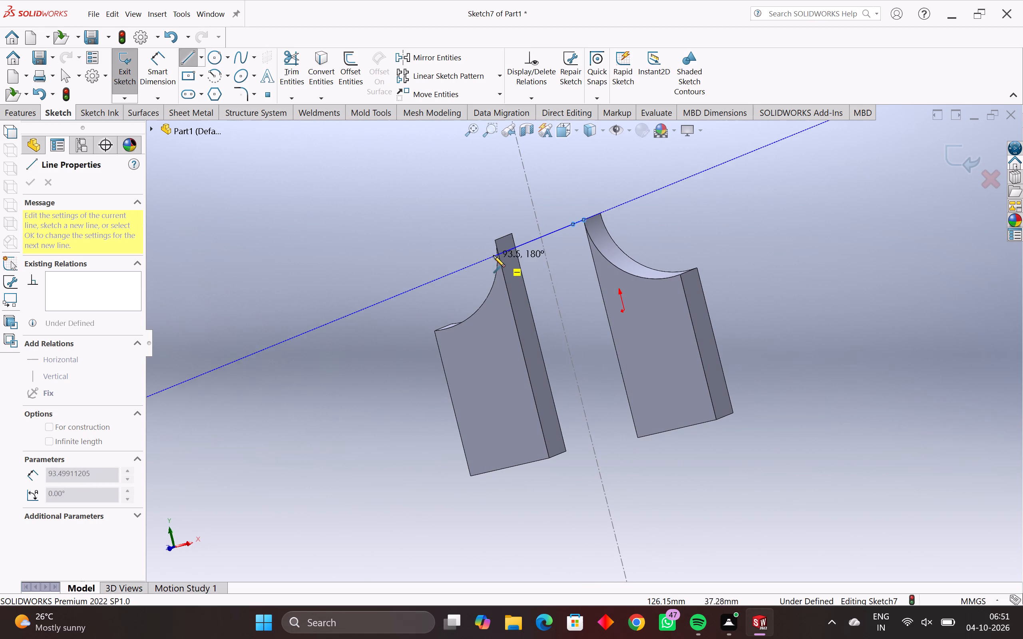
middle_drag(494, 242, 441, 279)
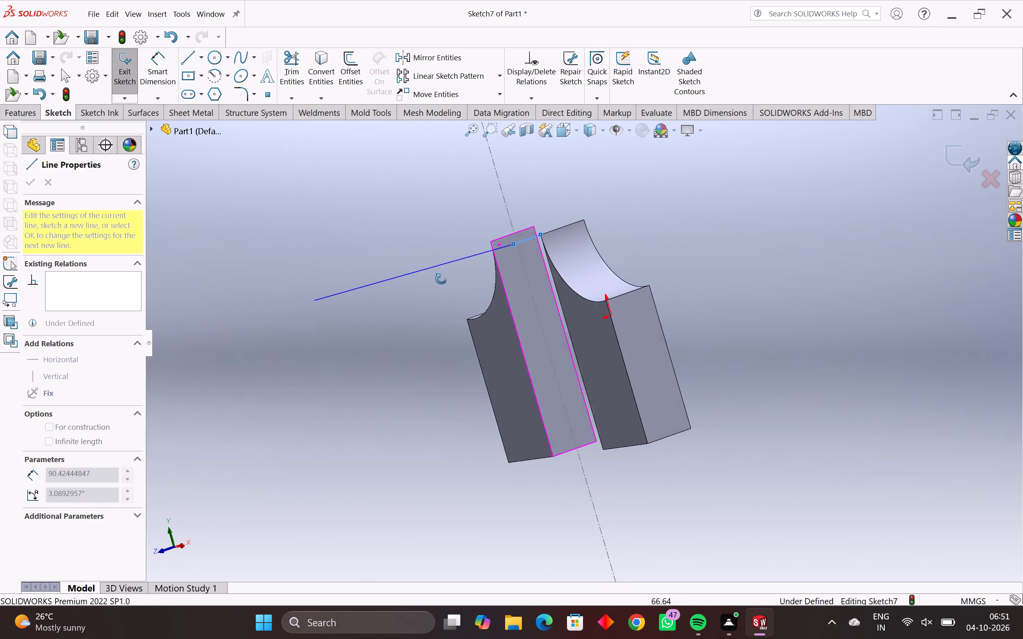
middle_drag(441, 279, 481, 304)
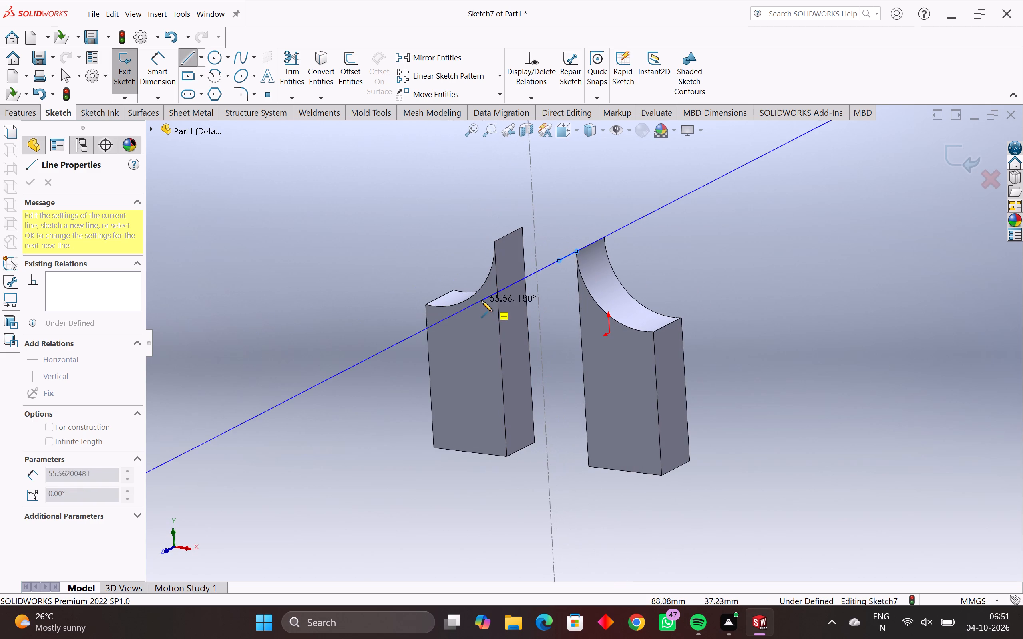
key(Escape)
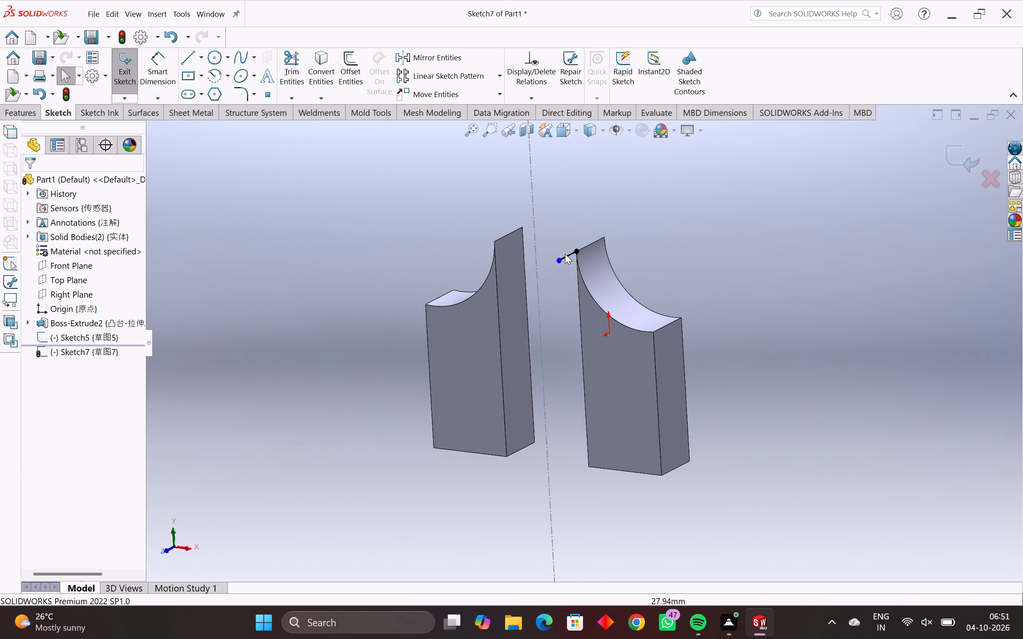
Dimension the horizontal line's length to 12 mm and leave the Smart Dimension tool.
click(151, 58)
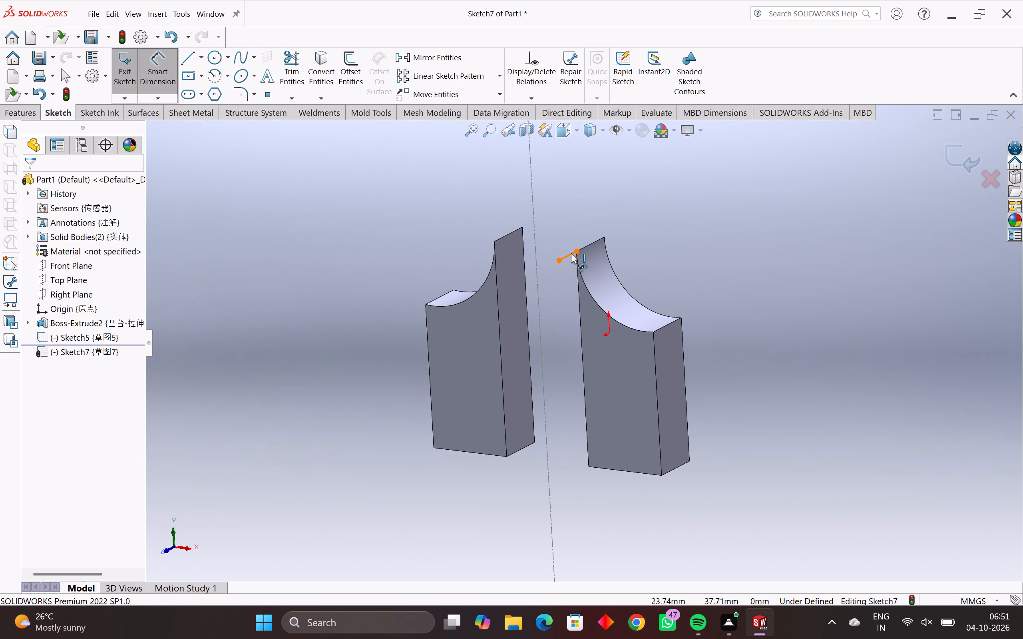
drag(571, 253, 569, 257)
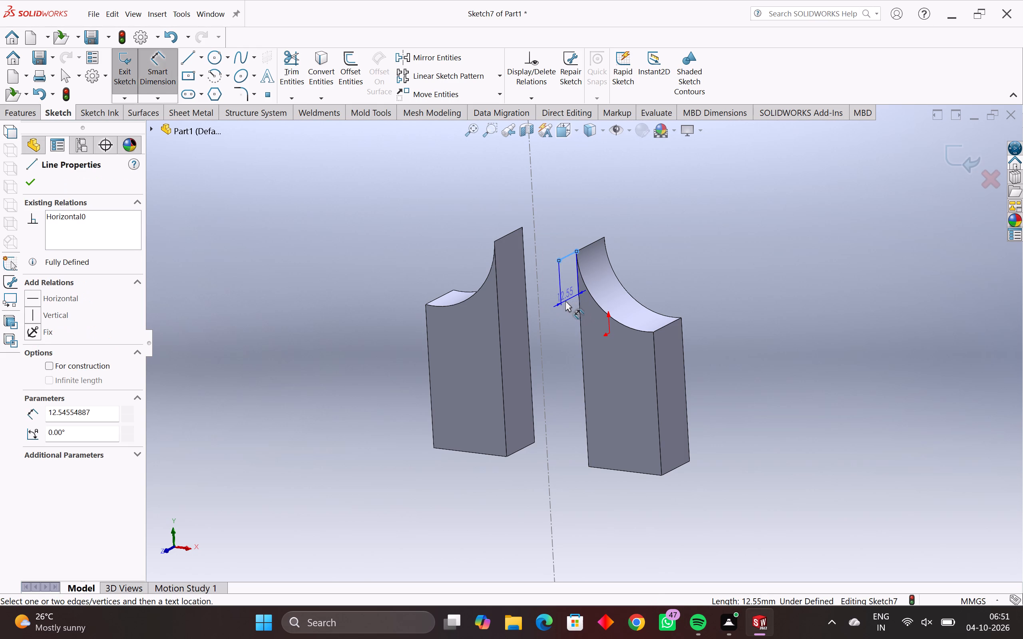
click(567, 310)
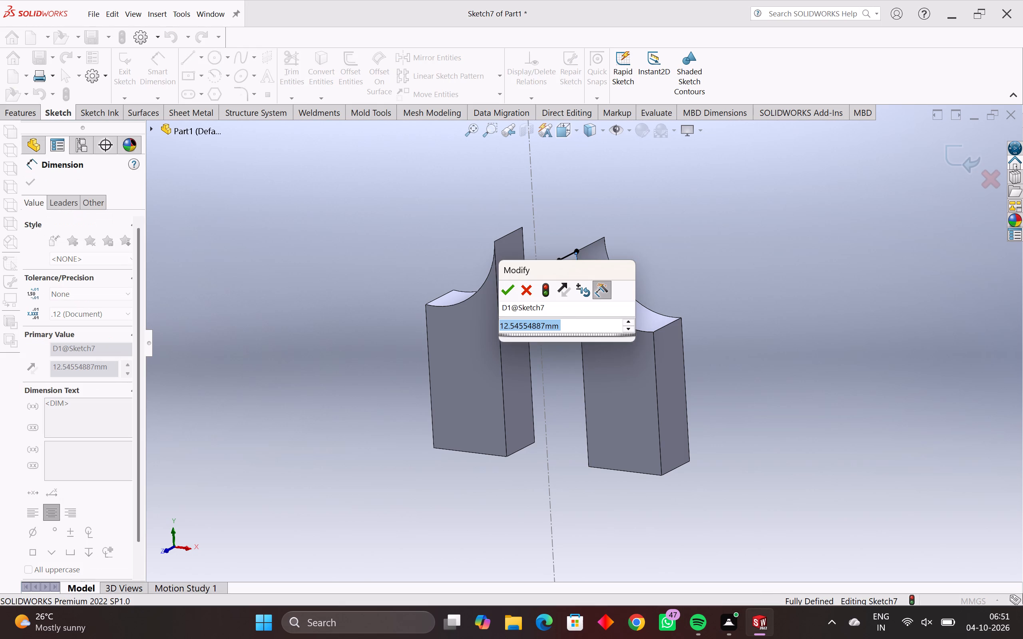
text(12)
key(Return)
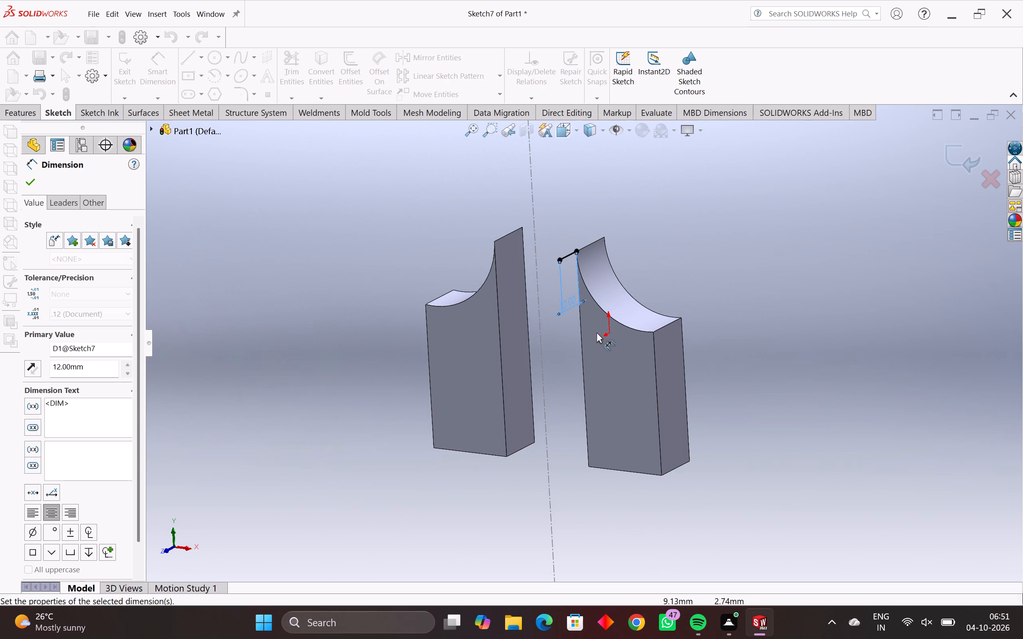
middle_drag(569, 383, 560, 354)
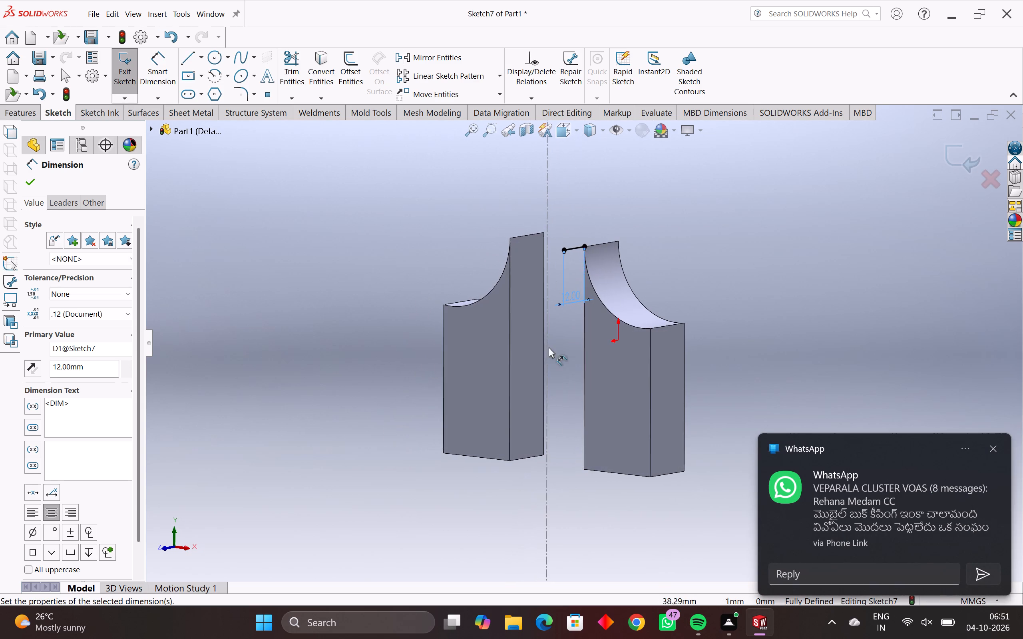
click(520, 268)
click(527, 268)
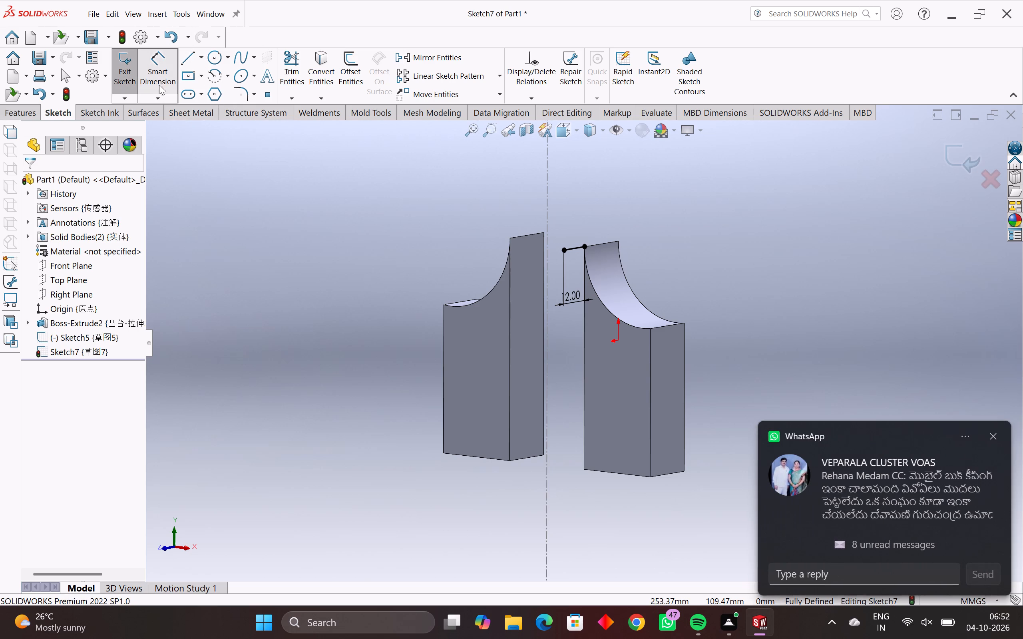
Sketch a vertical line about 39 mm long downward from a point near the free end of the 12 mm line.
click(189, 59)
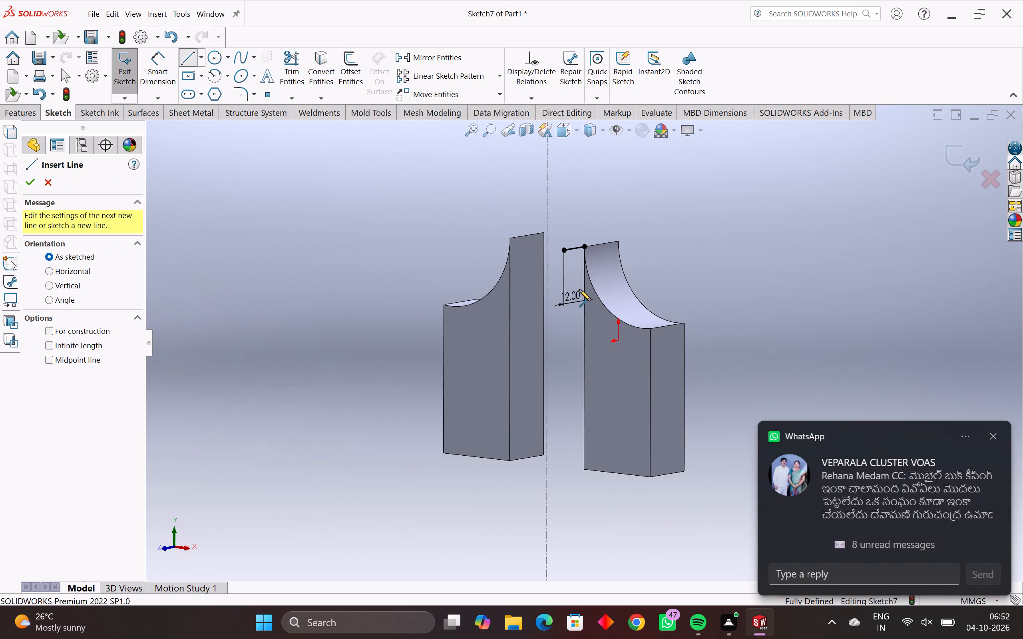
click(567, 250)
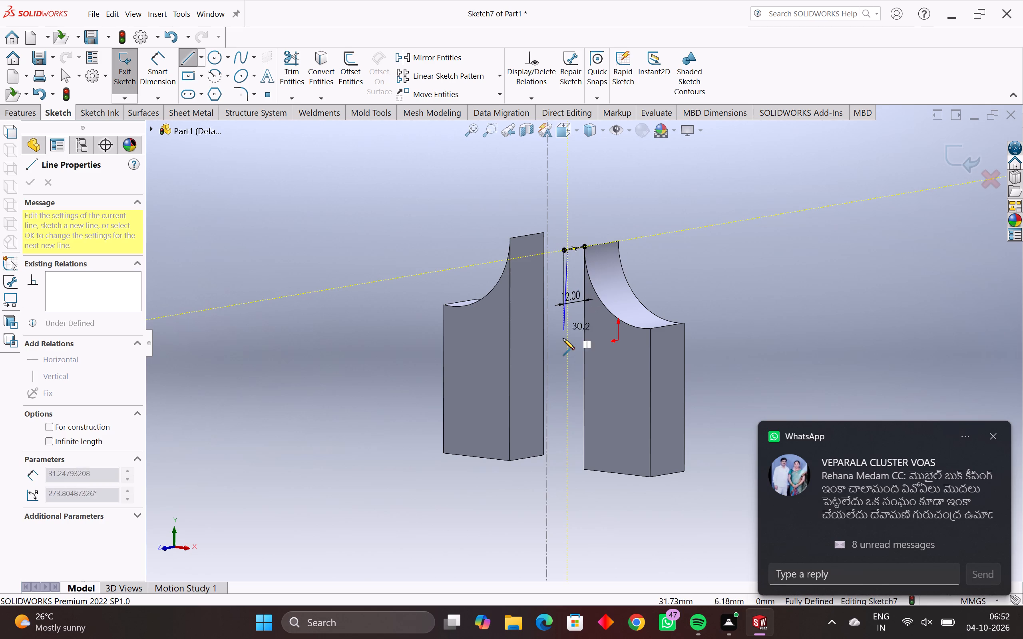
middle_drag(562, 345, 531, 360)
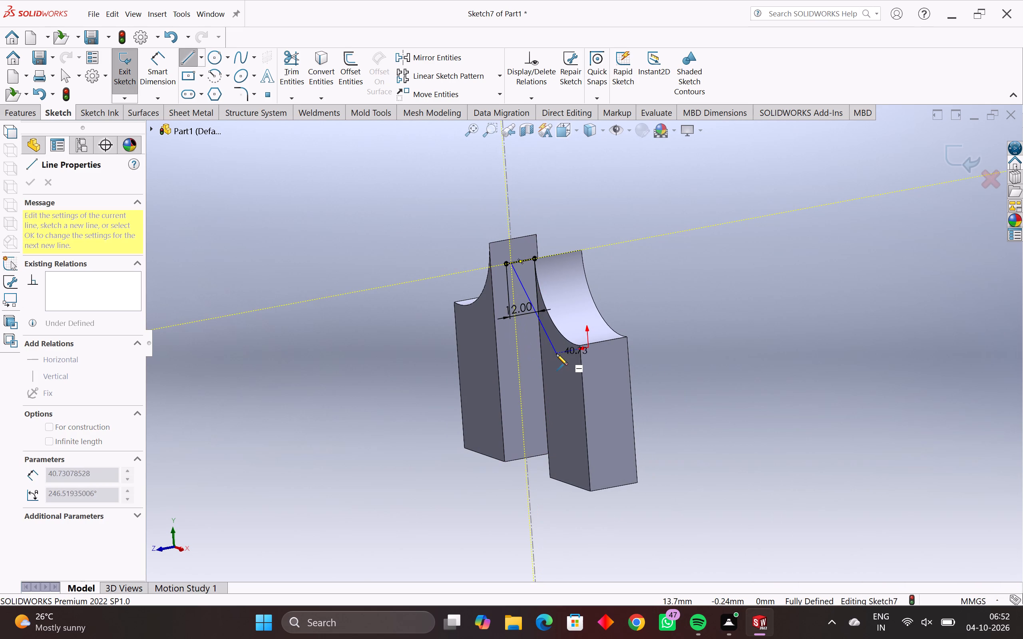
middle_drag(556, 353, 570, 364)
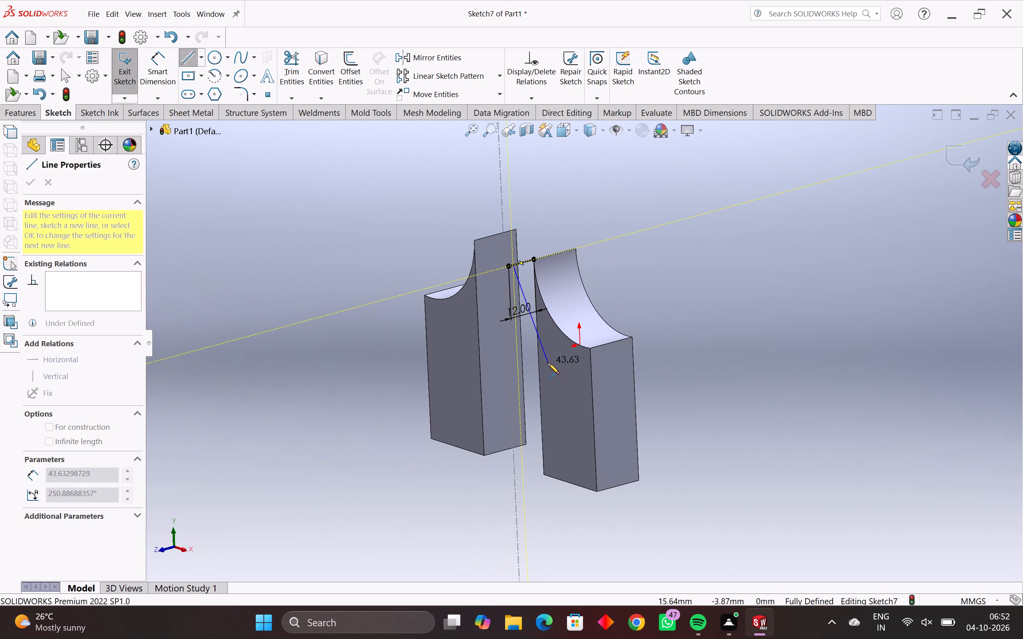
click(518, 364)
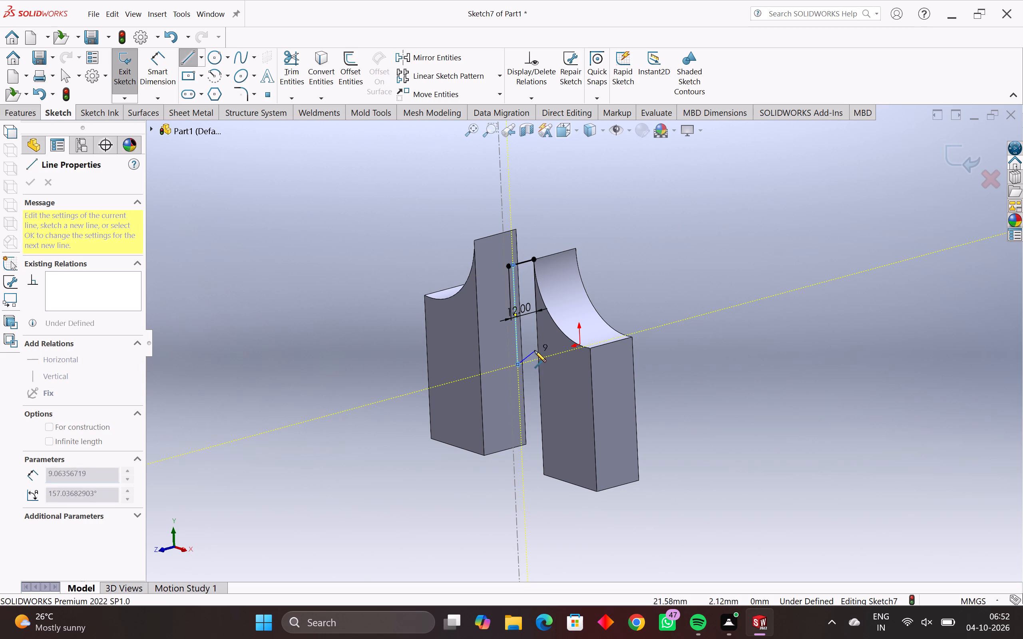
middle_drag(494, 319, 525, 330)
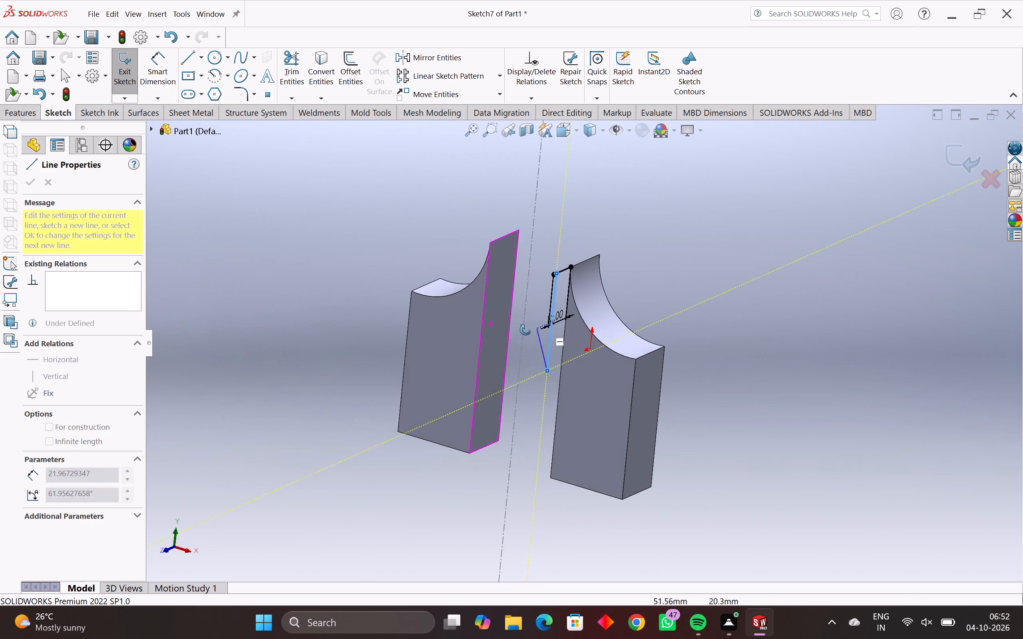
middle_drag(525, 330, 637, 292)
key(Escape)
key(Escape)
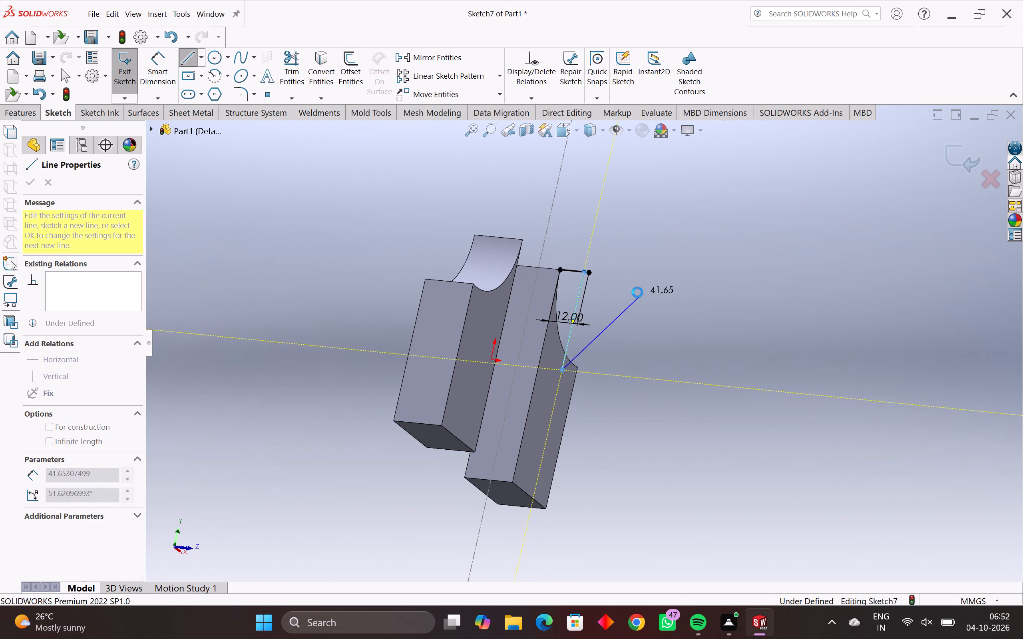
middle_drag(637, 292, 637, 292)
key(Escape)
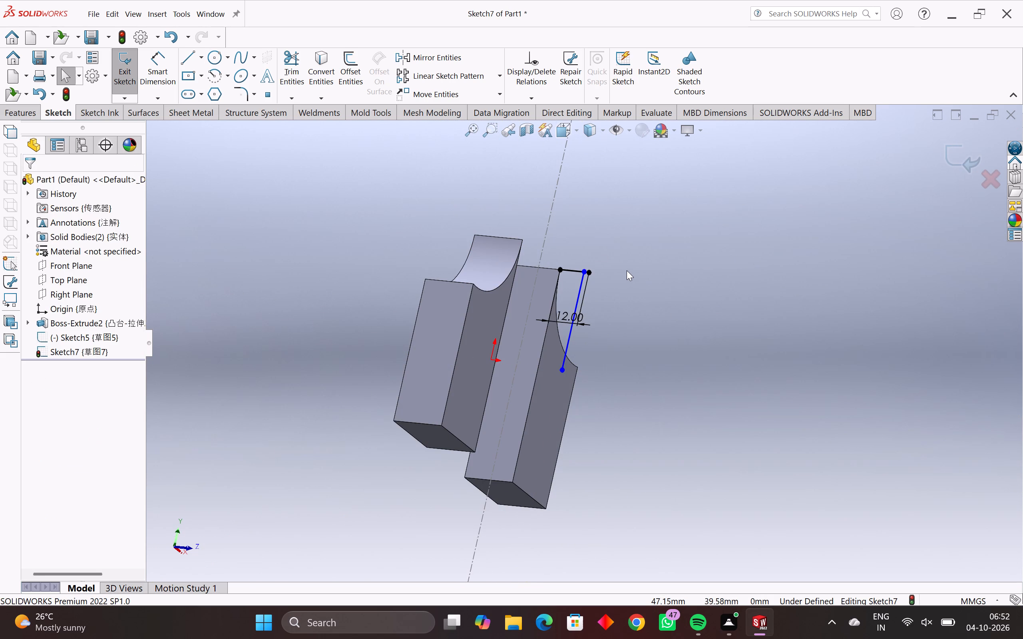
Undo the vertical line just sketched near the free end of the 12 mm line.
key(ctrl+z)
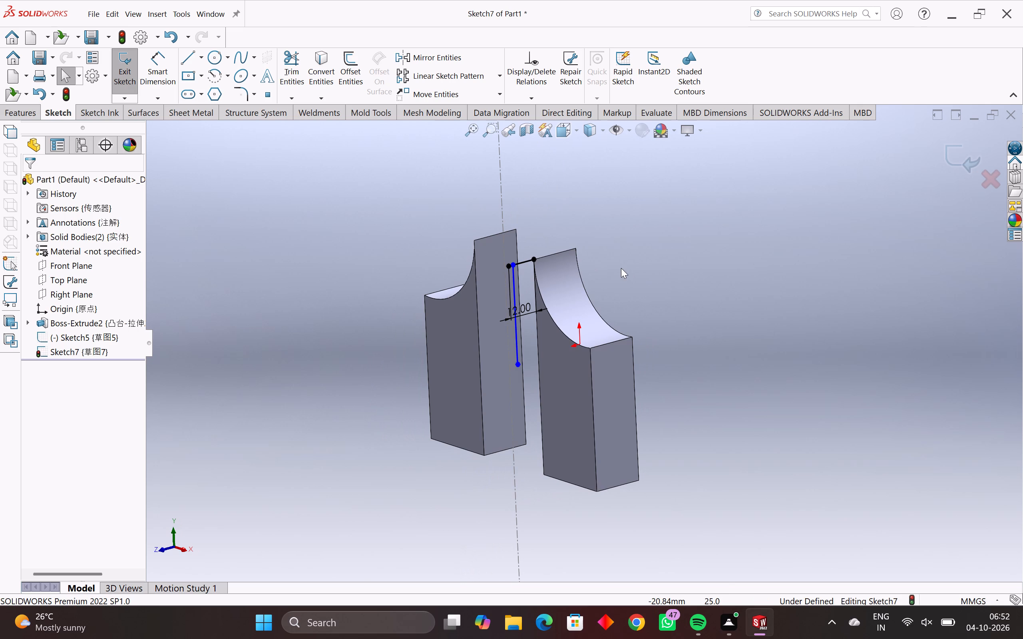
key(ctrl+z)
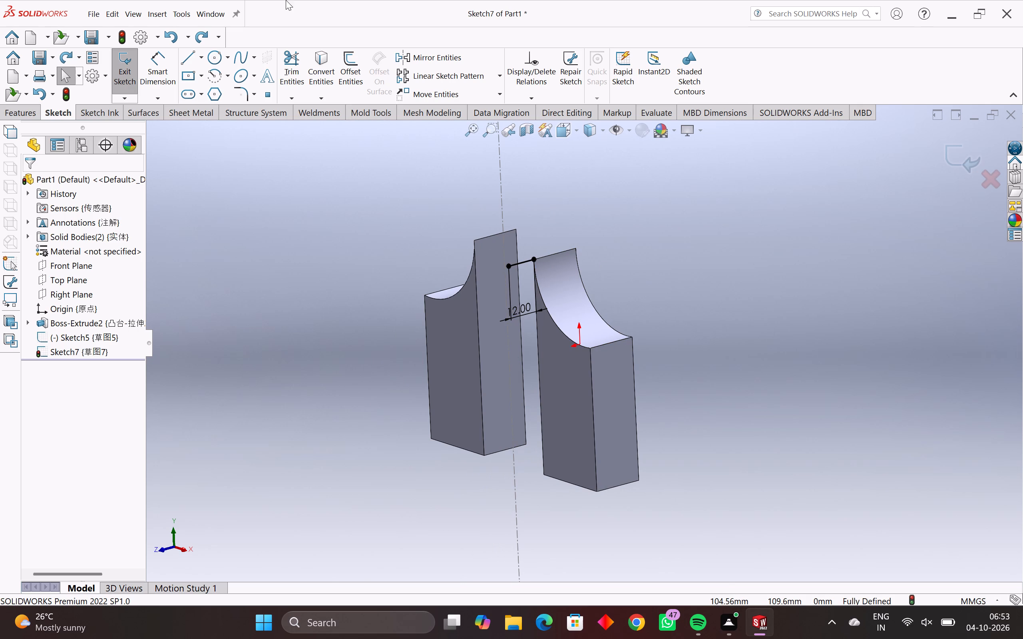
Sketch a vertical line about 42 mm long downward from the 12 mm line's free end, and a closing line about 12 mm back to the inner face's edge.
click(183, 54)
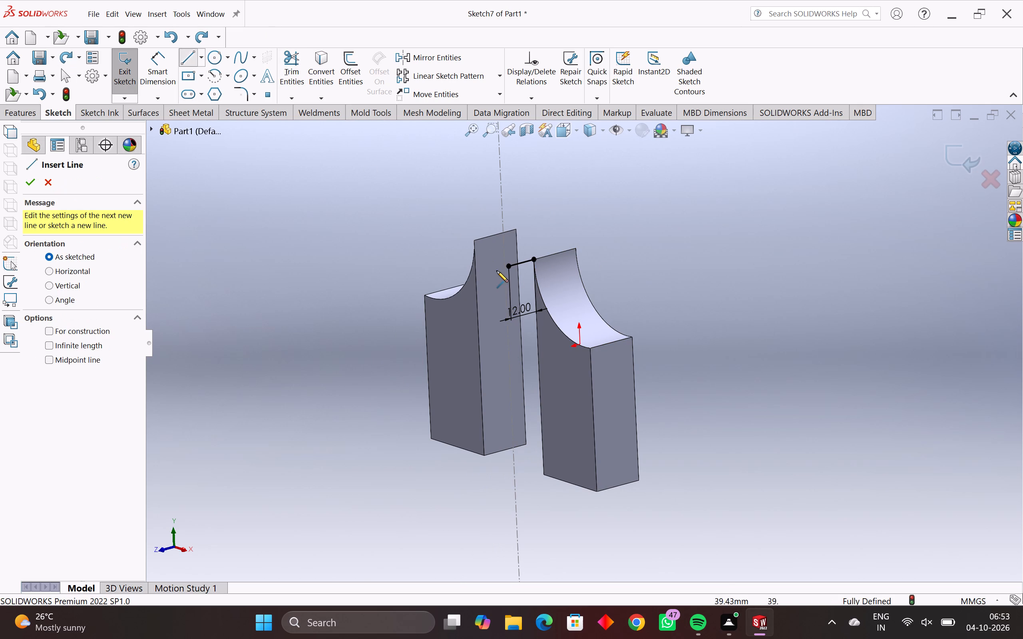
click(508, 267)
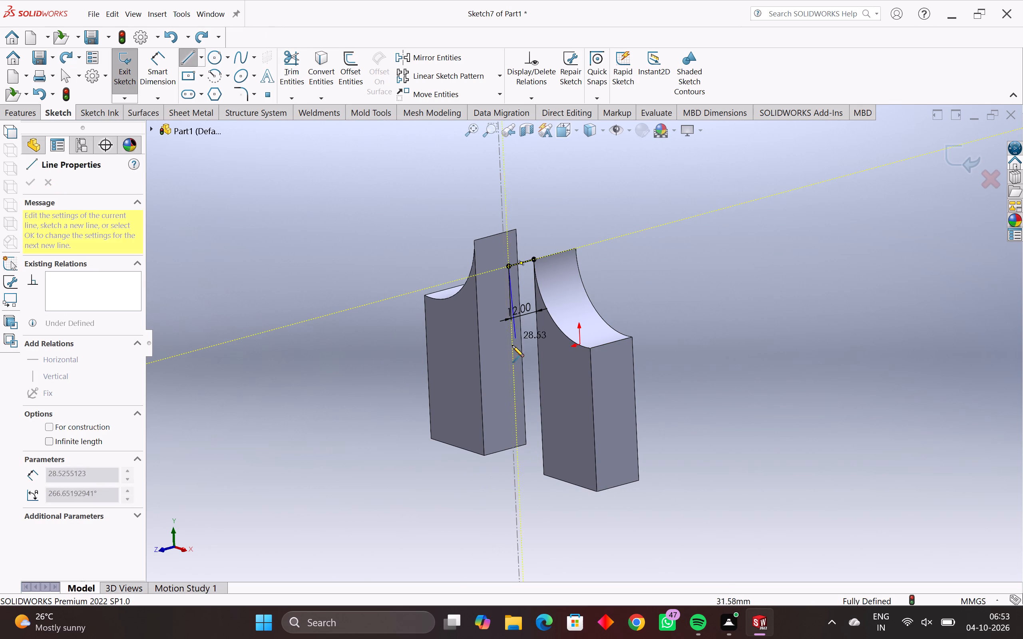
click(514, 375)
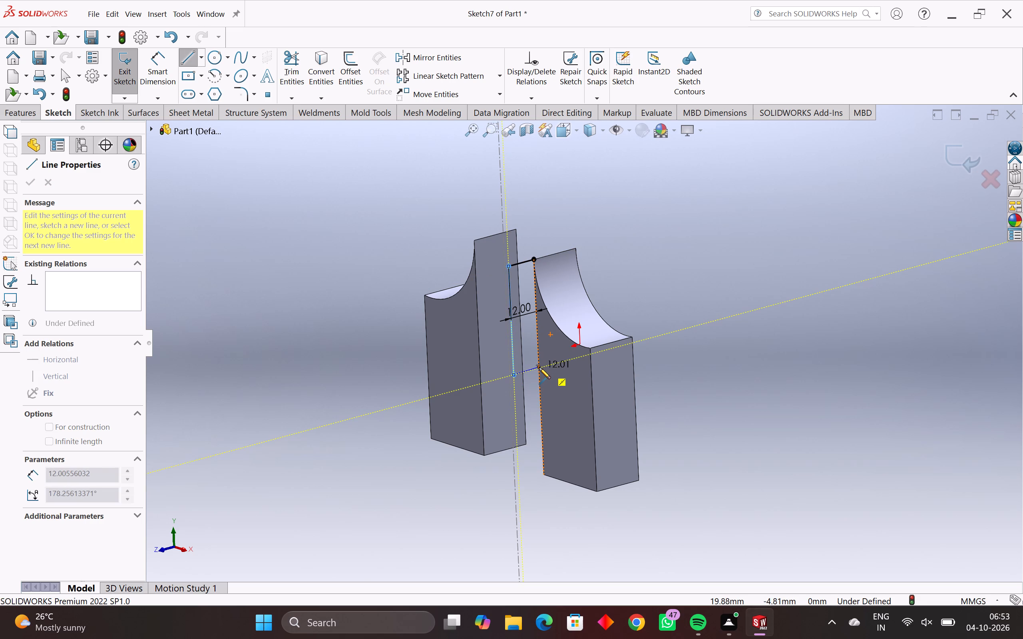
click(539, 367)
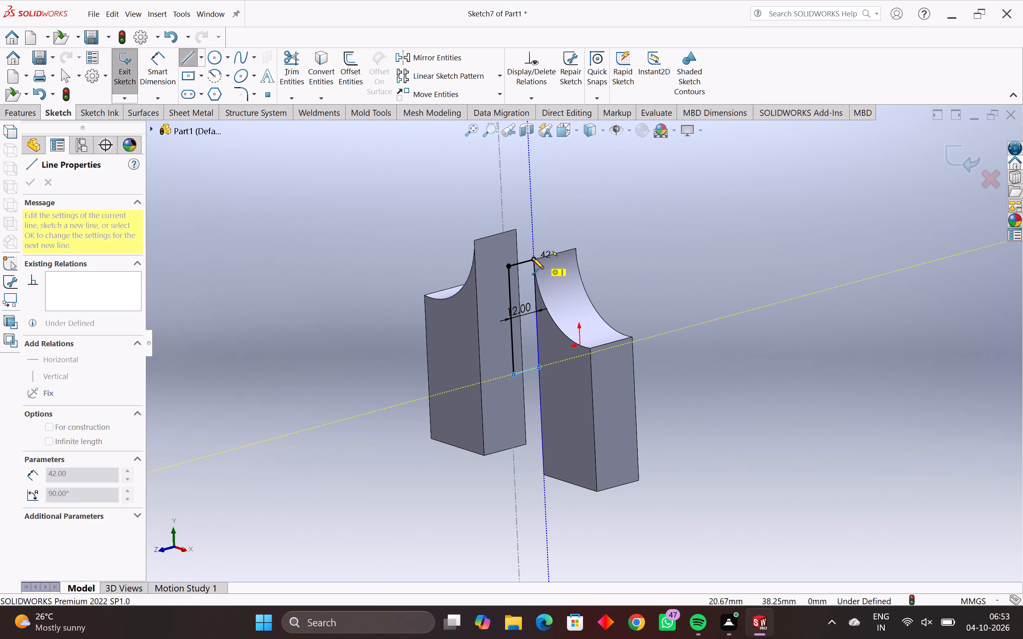
key(Escape)
key(Escape)
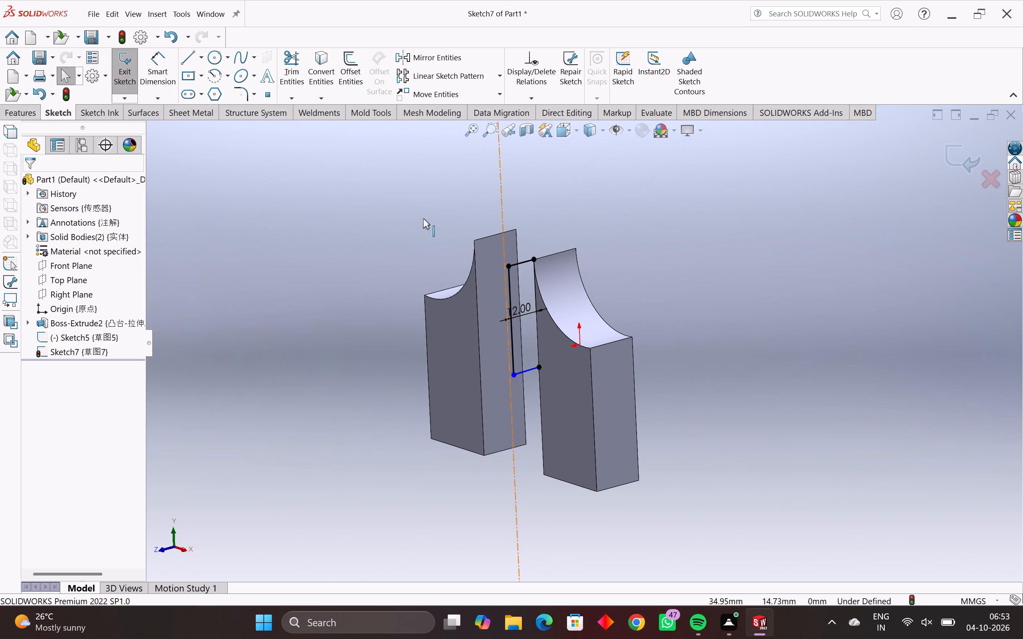
Dimension the profile's outer vertical line to 36 mm.
click(154, 68)
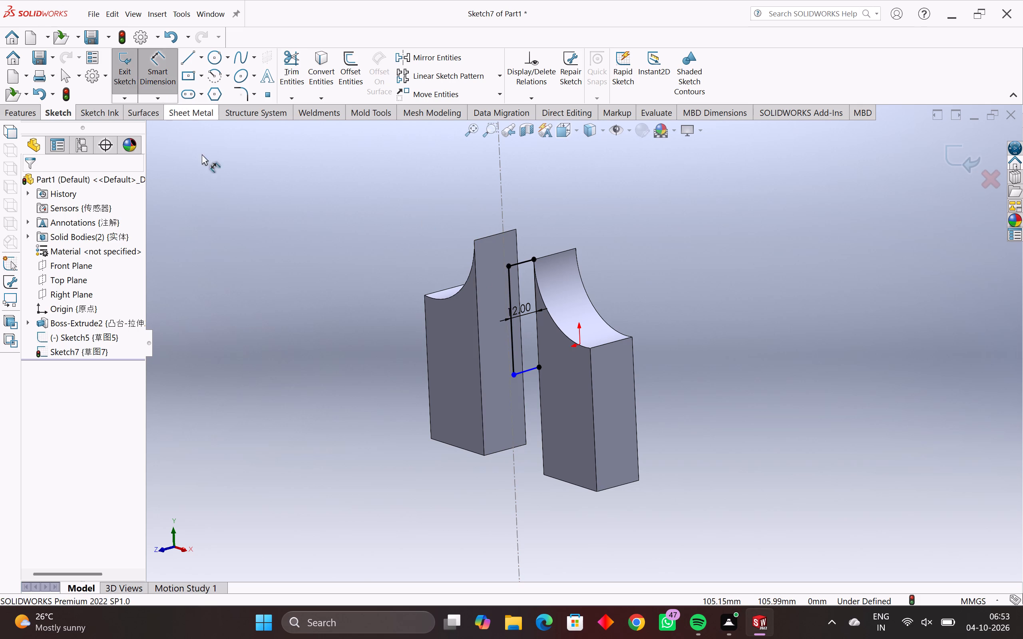
click(511, 339)
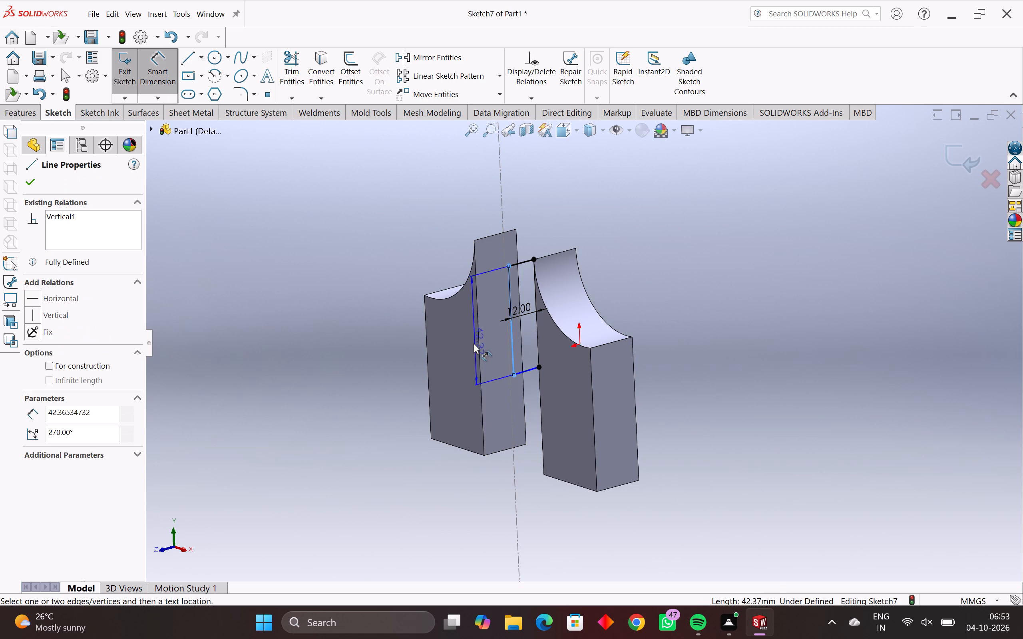
click(443, 350)
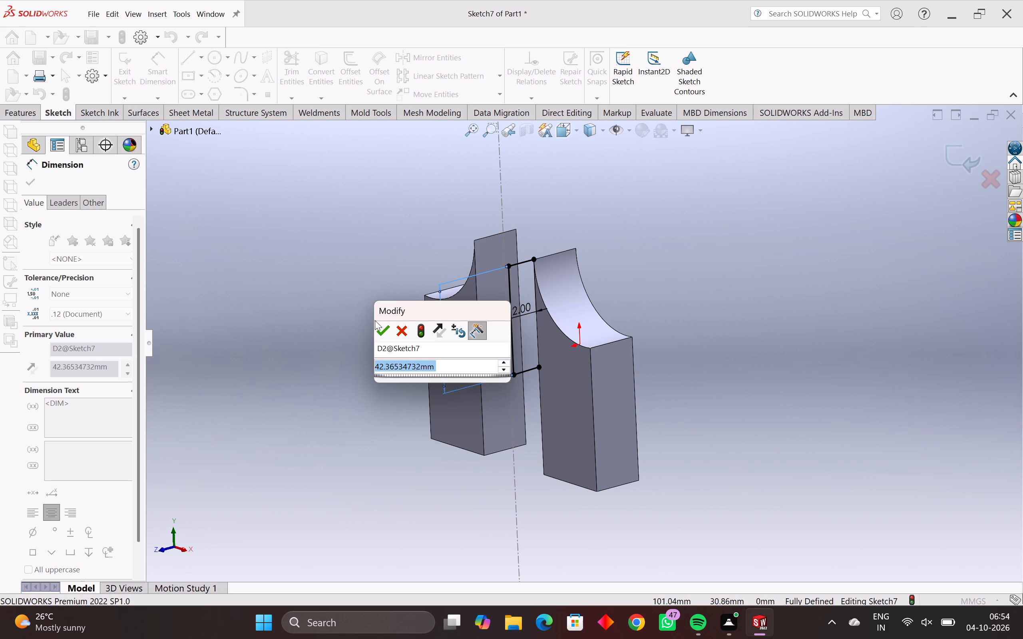
text(36)
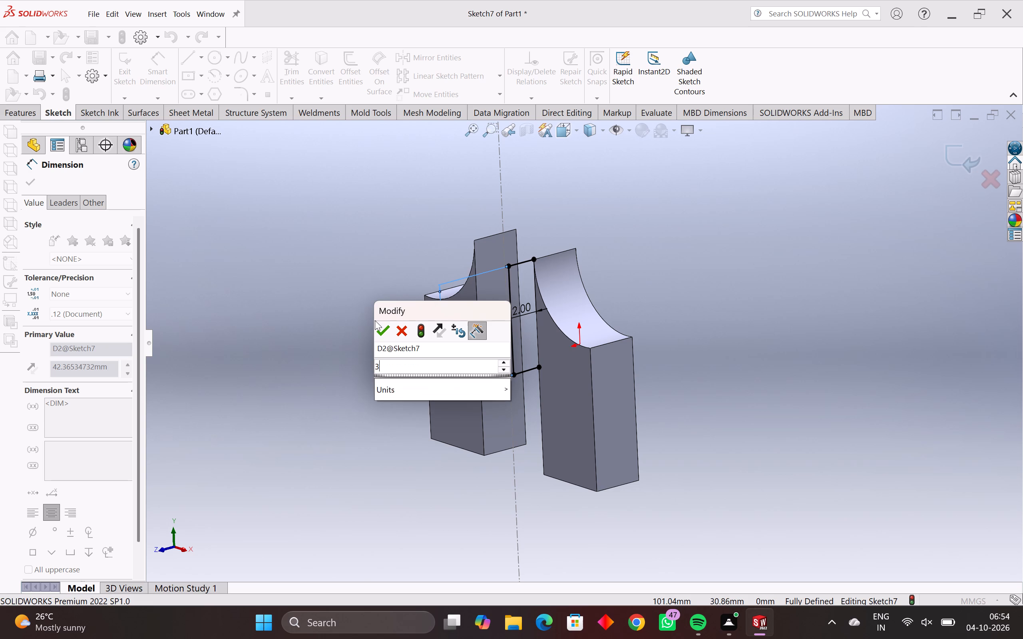
key(Return)
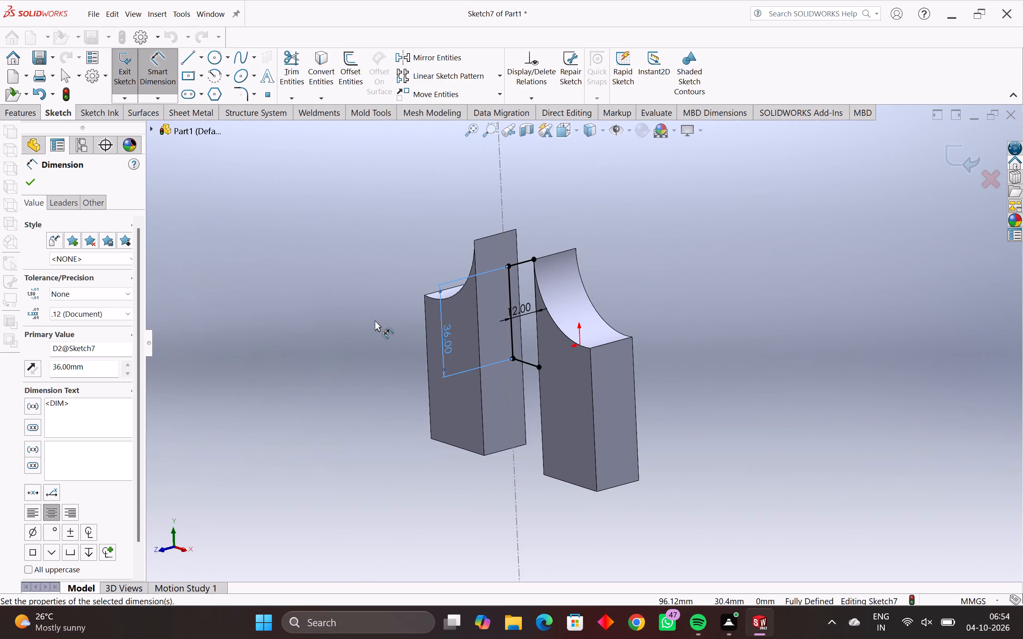
Close the profile with a 42 mm vertical line along the inner face's edge, joining the ends of the upper and lower lines.
middle_drag(517, 346, 470, 375)
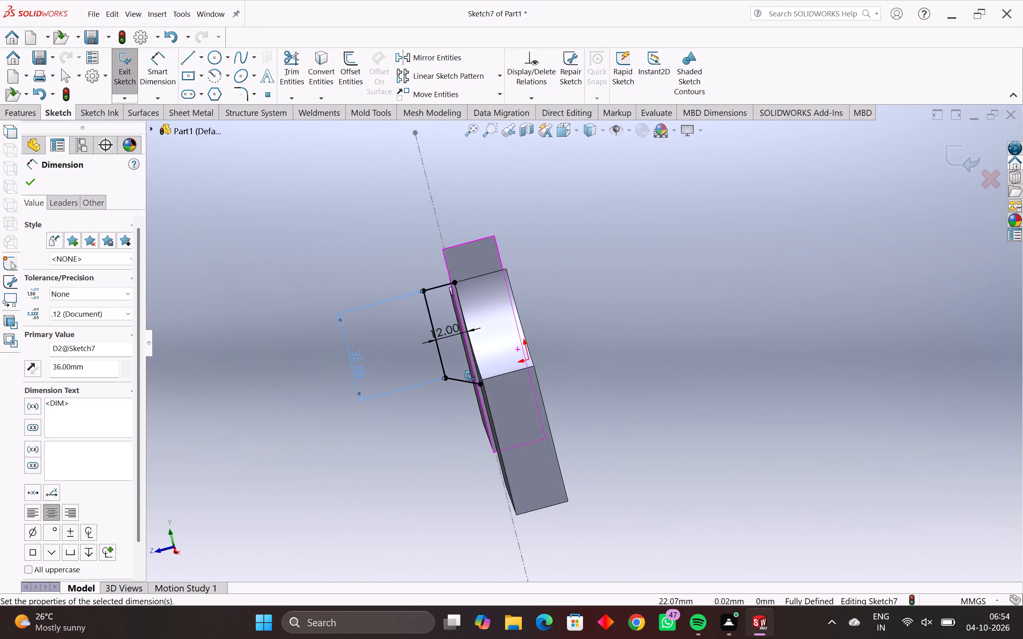
middle_drag(470, 375, 481, 379)
middle_click(481, 379)
middle_click(481, 379)
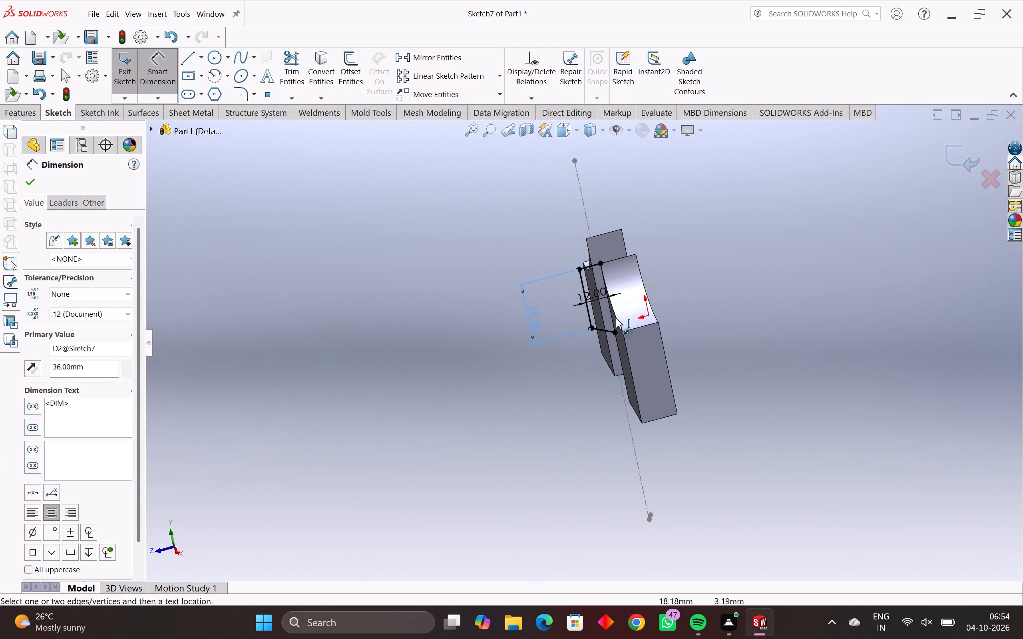
scroll(617, 318, up, 5)
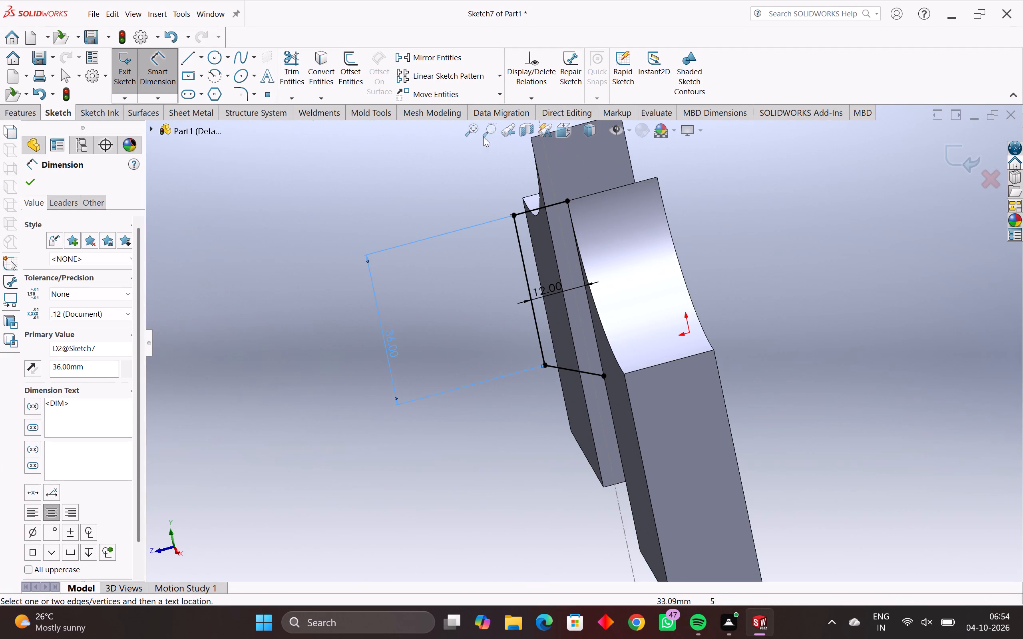
click(193, 57)
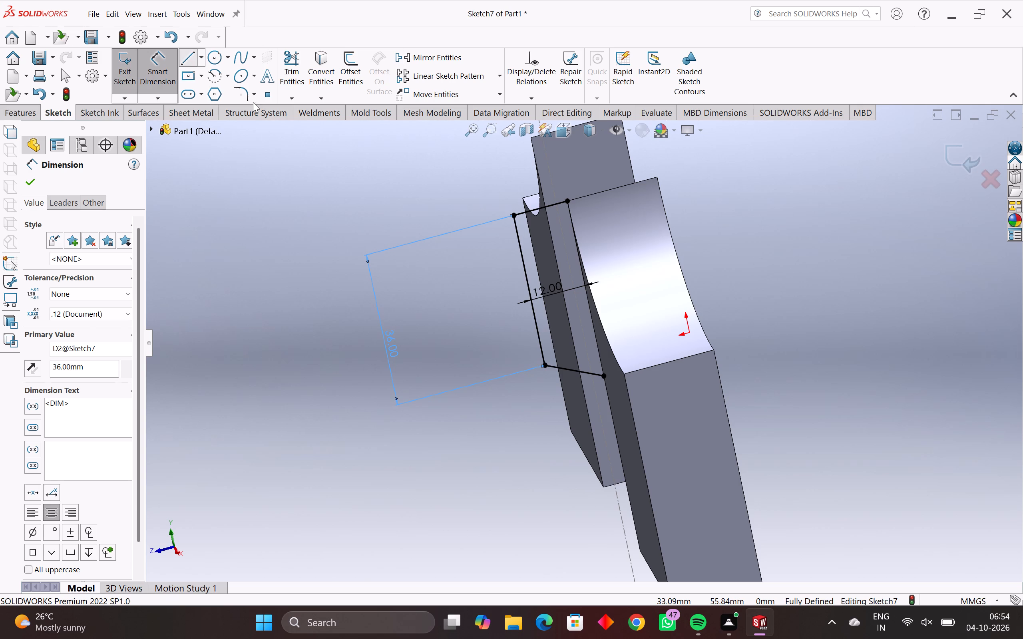
click(567, 202)
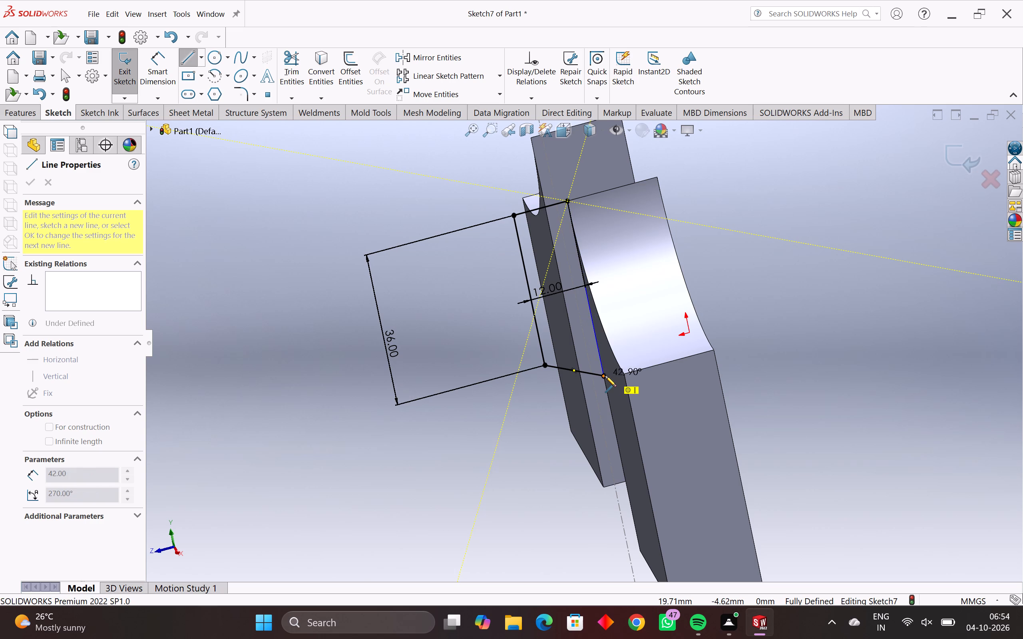
click(605, 375)
key(Escape)
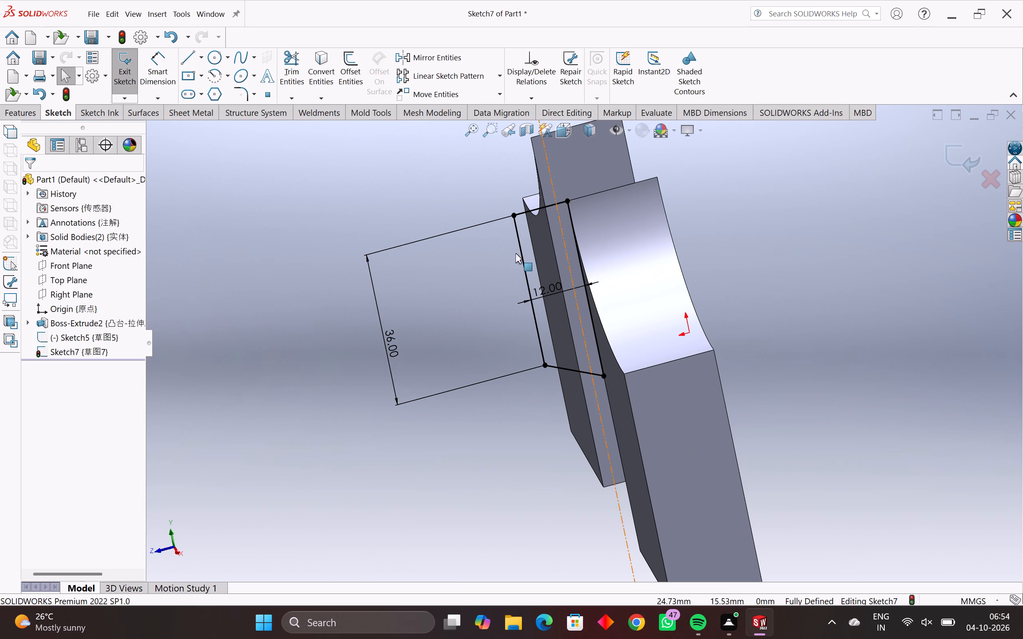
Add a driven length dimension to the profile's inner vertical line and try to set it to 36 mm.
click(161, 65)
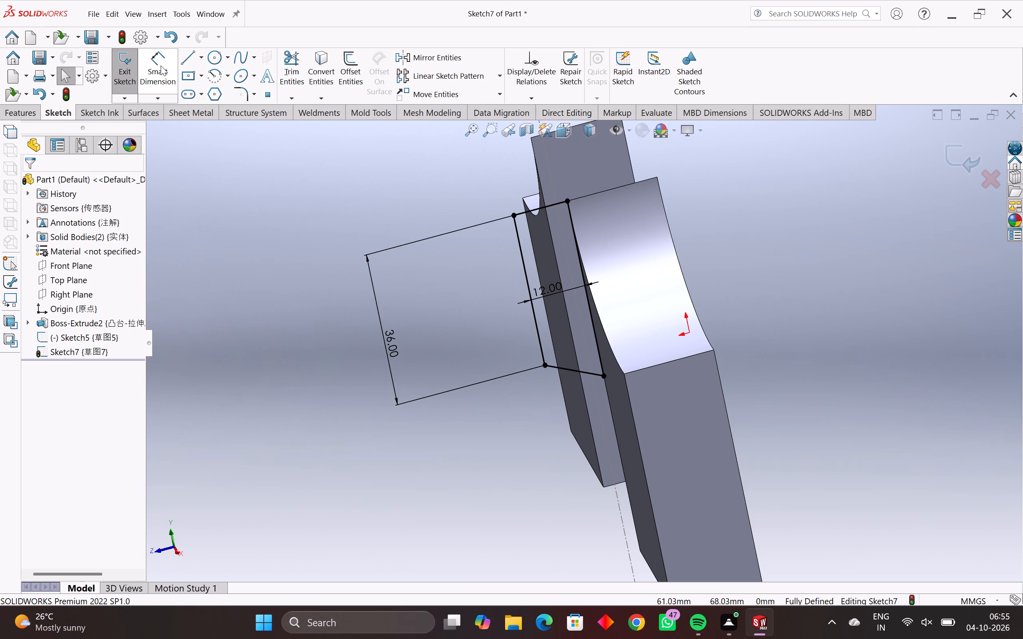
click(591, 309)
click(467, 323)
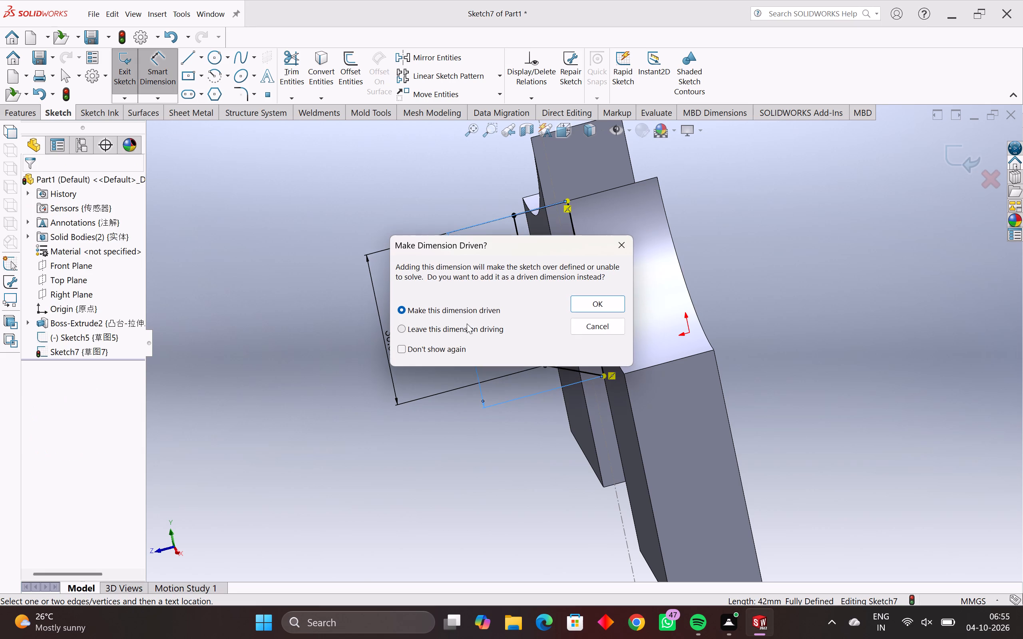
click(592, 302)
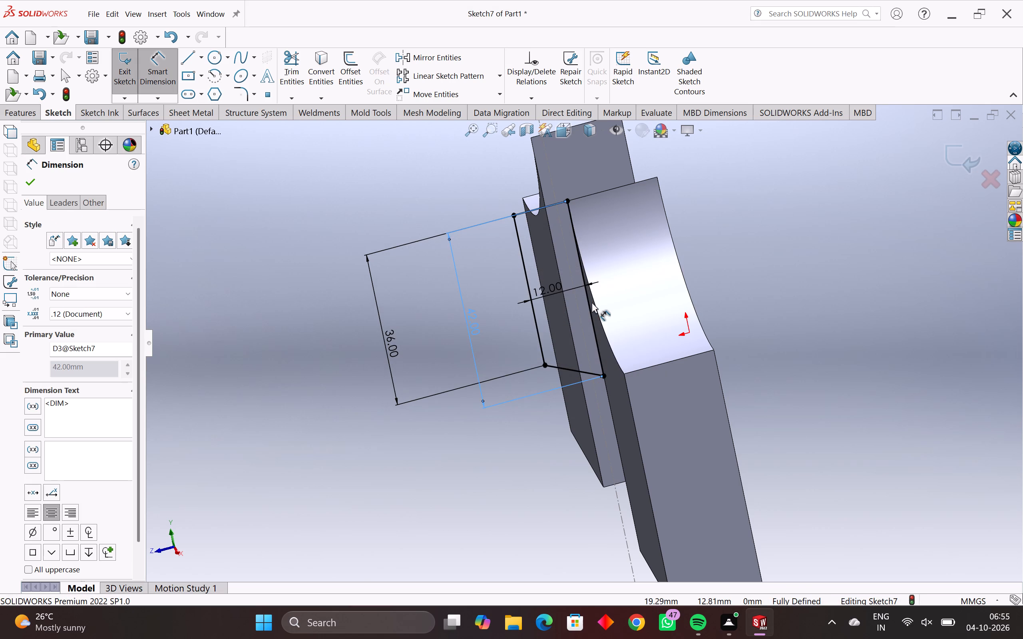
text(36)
Delete the outer vertical line's 36 mm dimension and the inner vertical line's driven dimension.
click(395, 348)
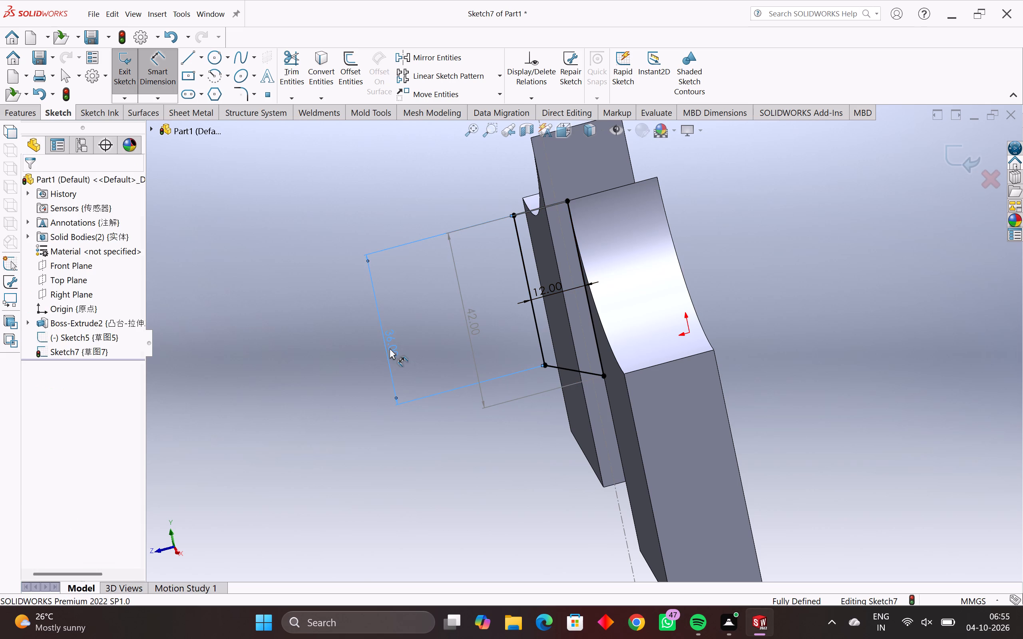
key(Delete)
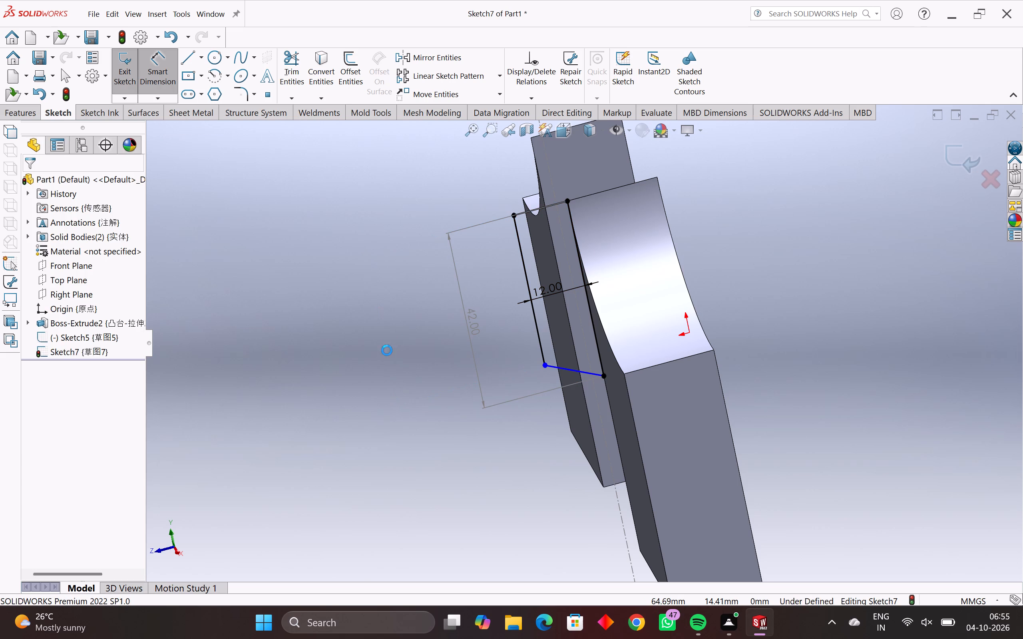
click(473, 323)
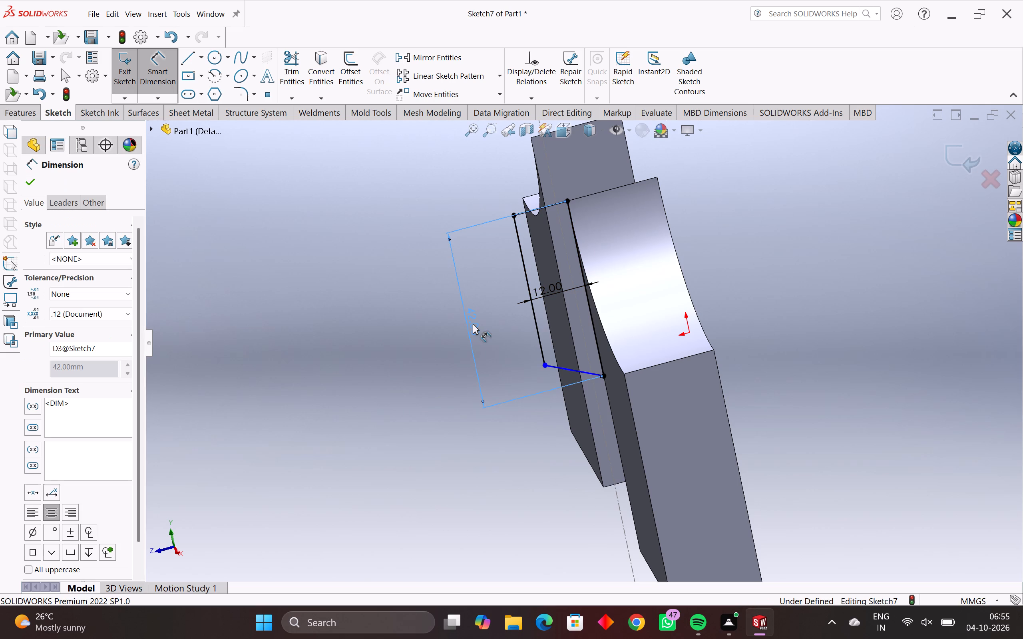
key(Delete)
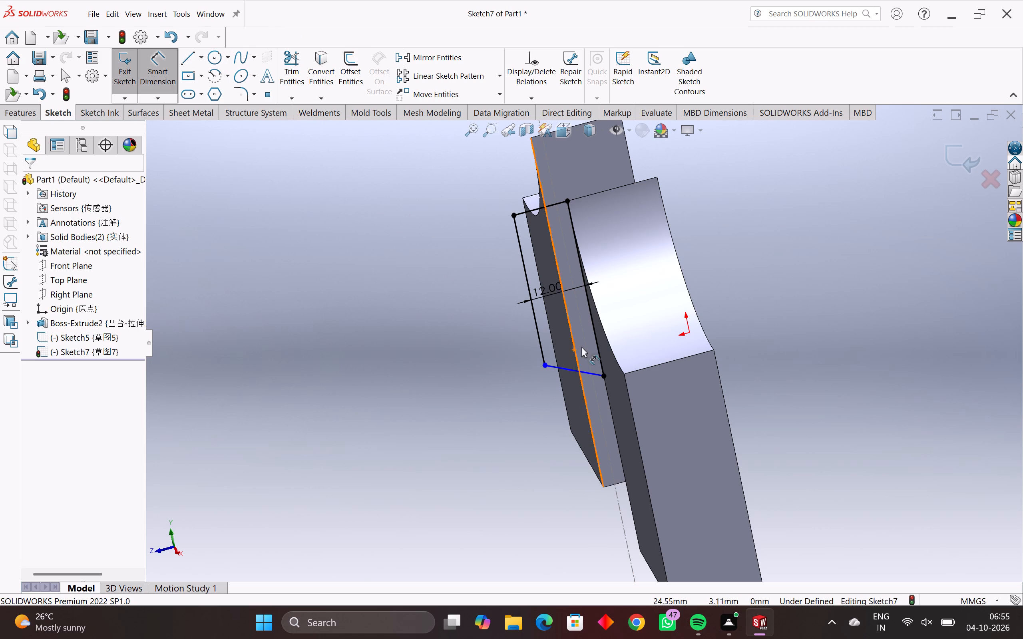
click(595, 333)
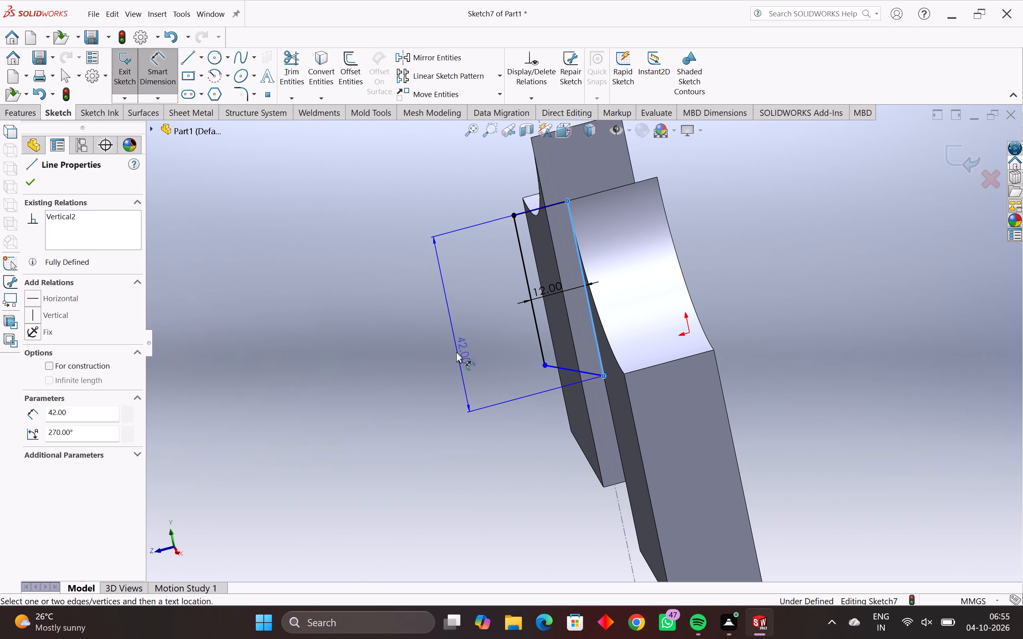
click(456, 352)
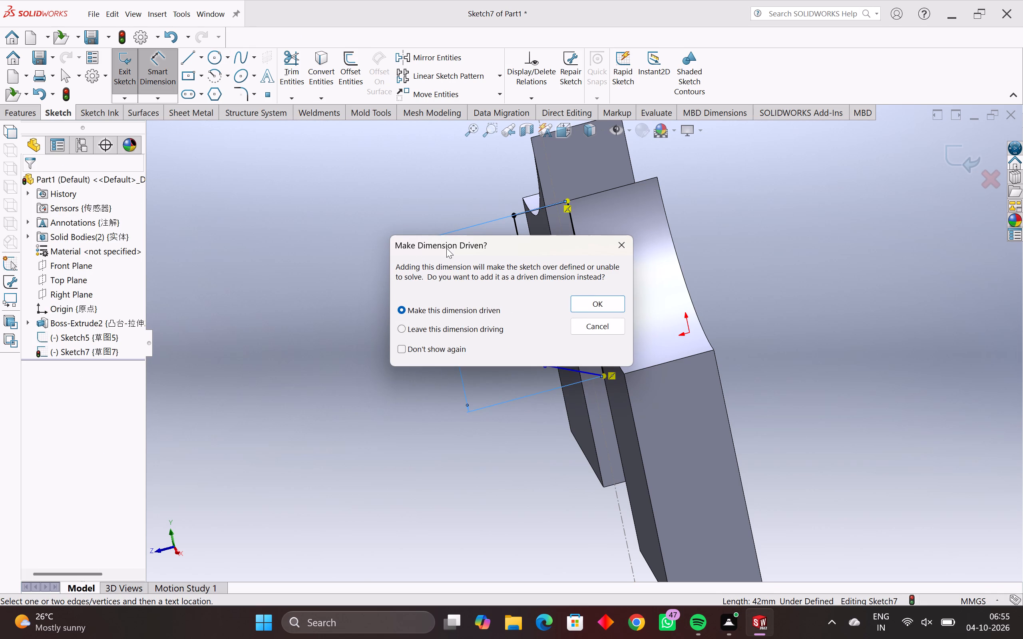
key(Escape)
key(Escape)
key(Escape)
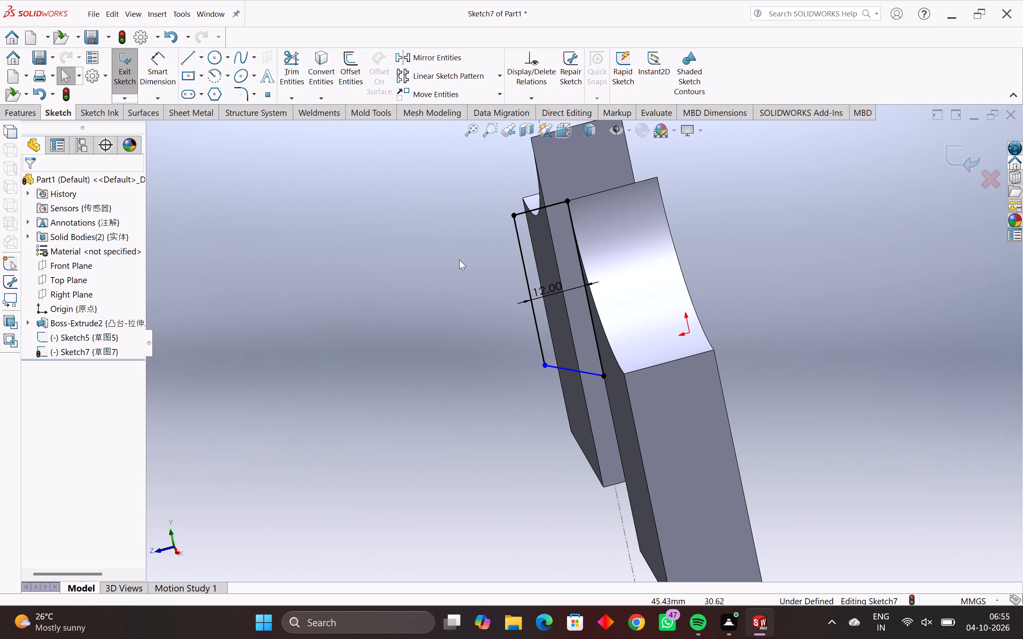
Delete the profile's inner vertical line along the face edge and its slanted lower line.
middle_drag(560, 323, 568, 342)
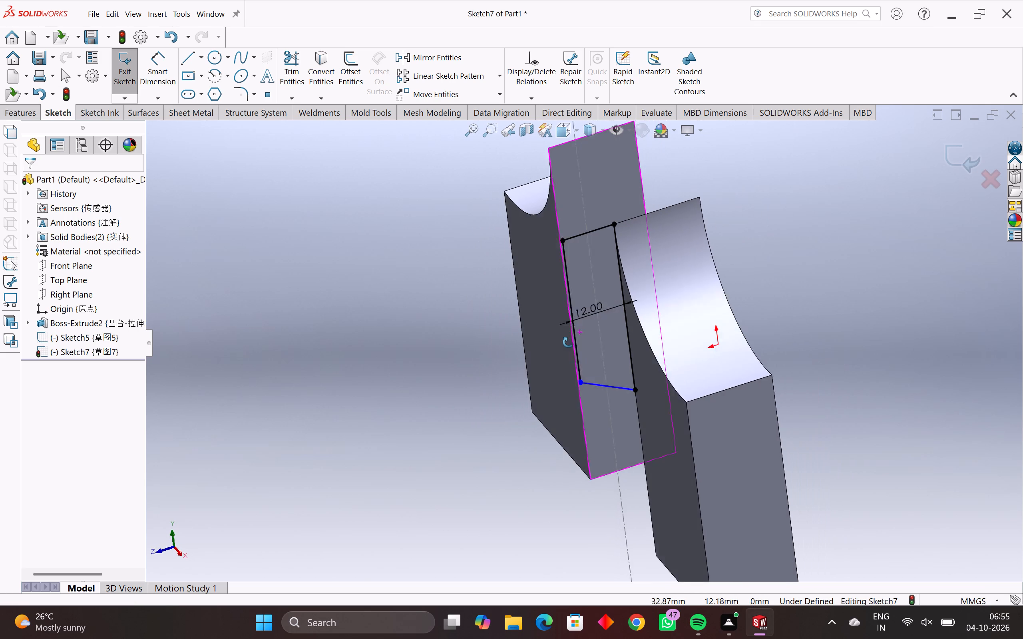
middle_drag(568, 342, 609, 334)
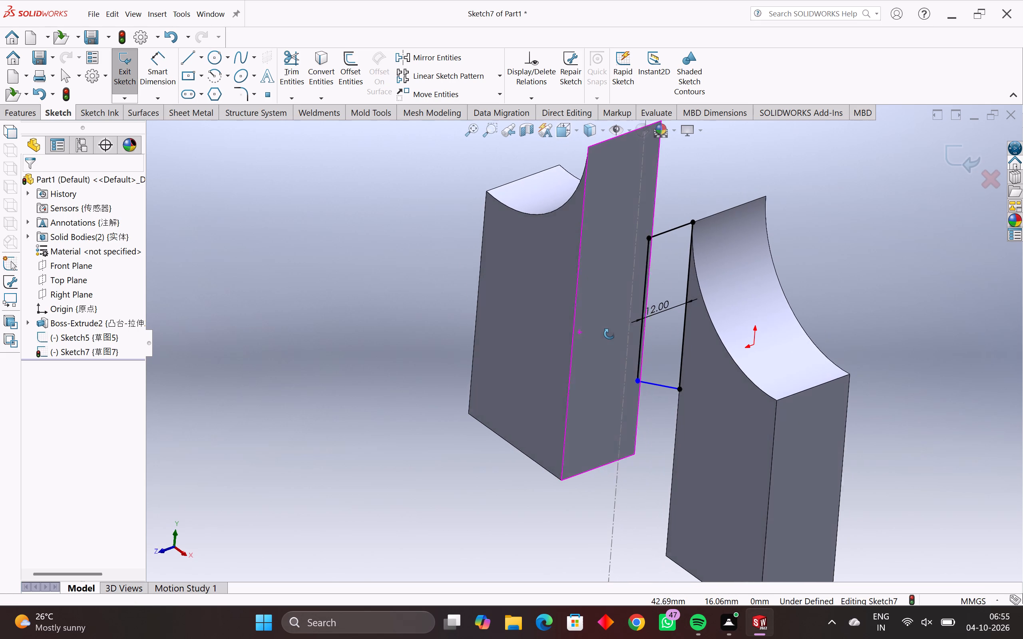
middle_drag(609, 334, 640, 409)
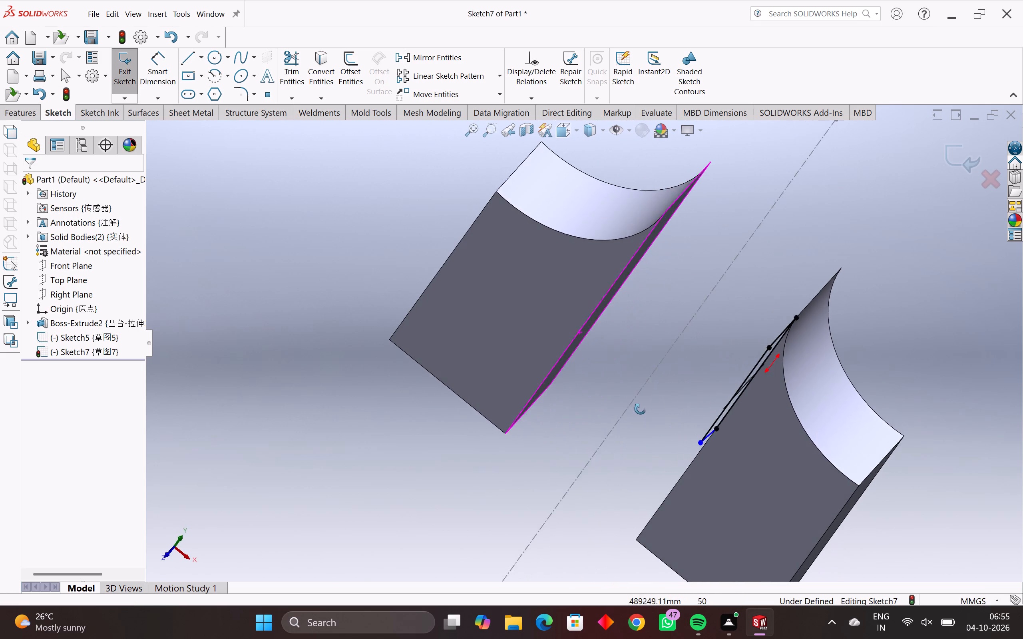
middle_drag(640, 409, 582, 427)
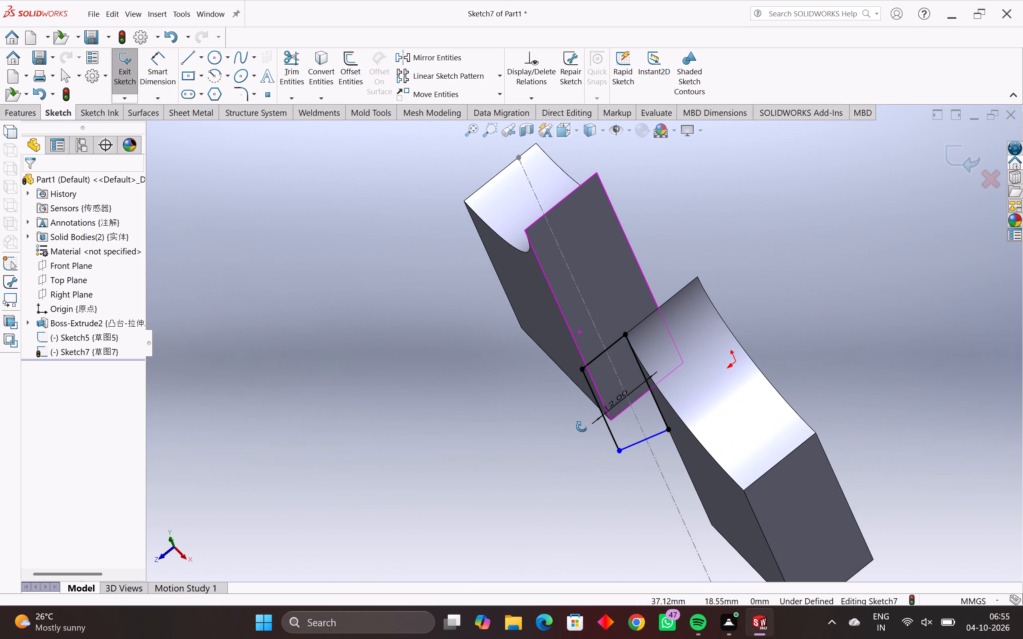
middle_drag(582, 427, 585, 411)
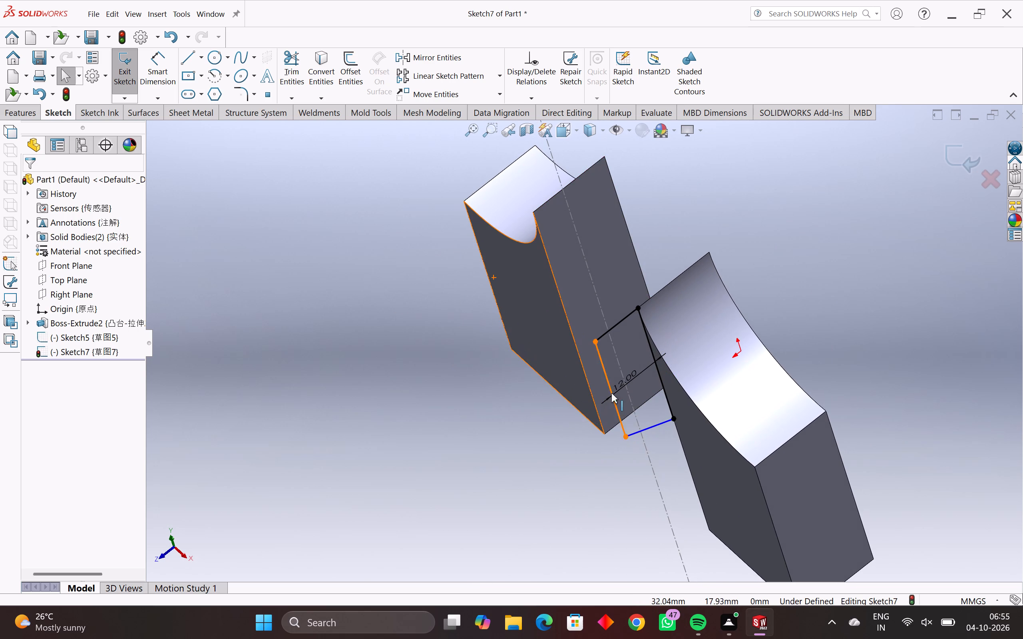
click(664, 392)
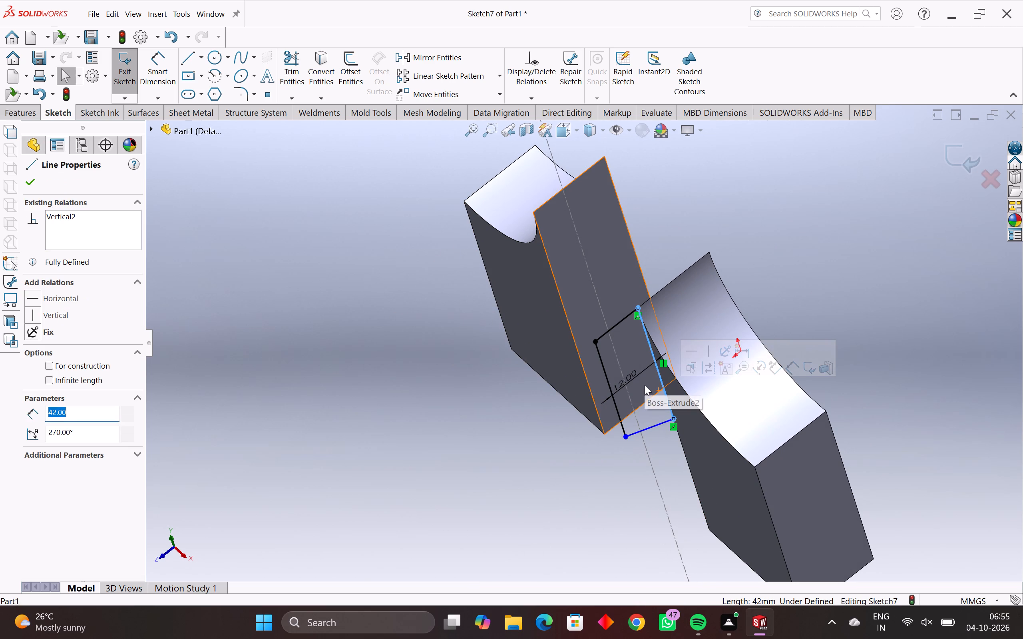
key(Delete)
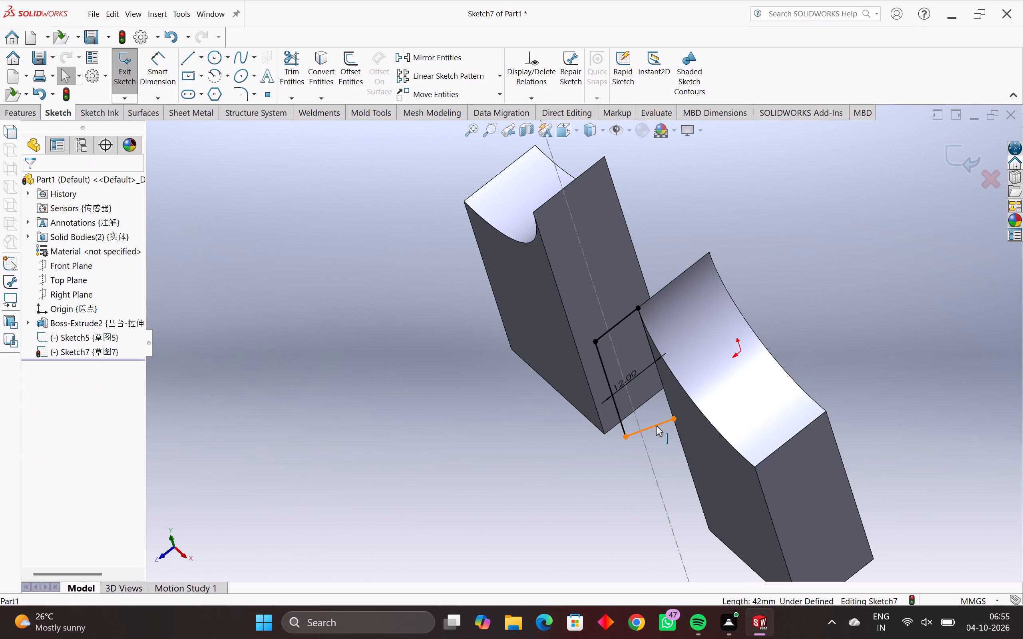
click(656, 425)
key(Delete)
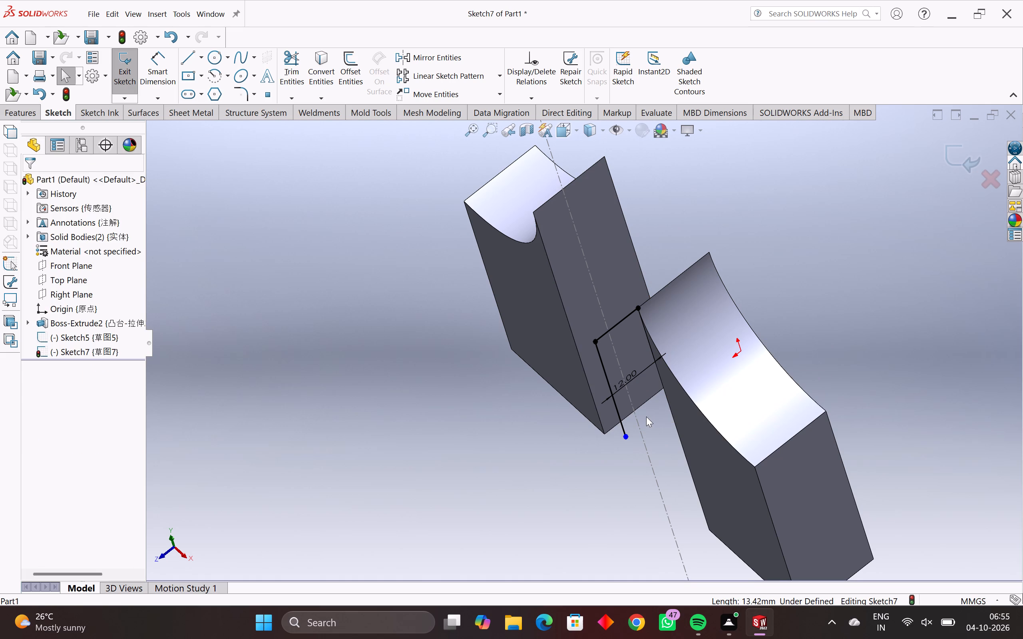
Sketch a 12 mm horizontal line from the outer vertical line's lower end to the inner face's edge.
key(l)
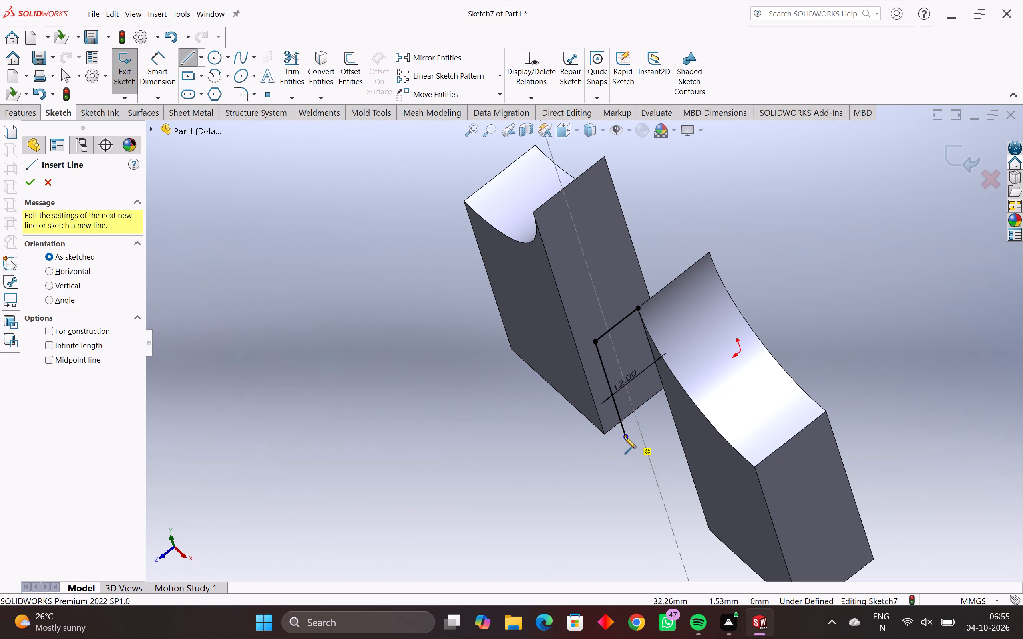
click(625, 437)
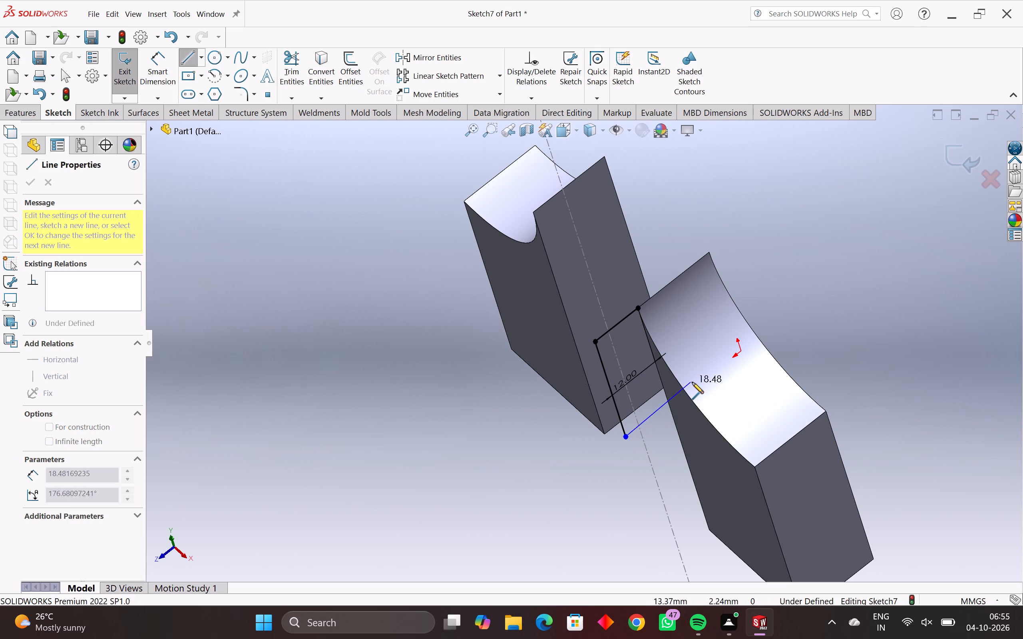
middle_drag(693, 382, 676, 389)
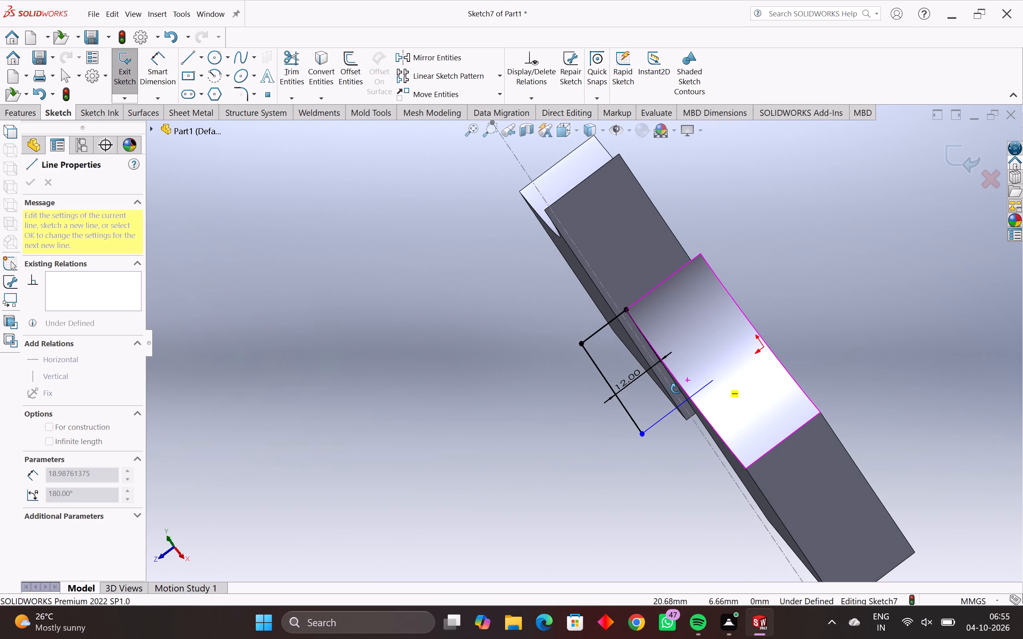
middle_drag(676, 389, 713, 365)
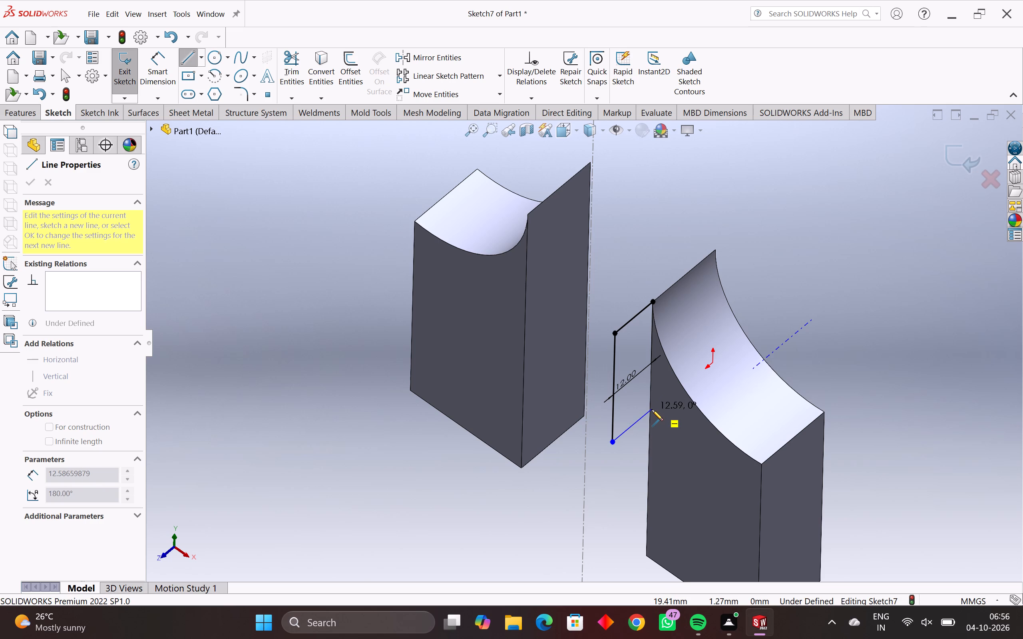
scroll(652, 409, up, 4)
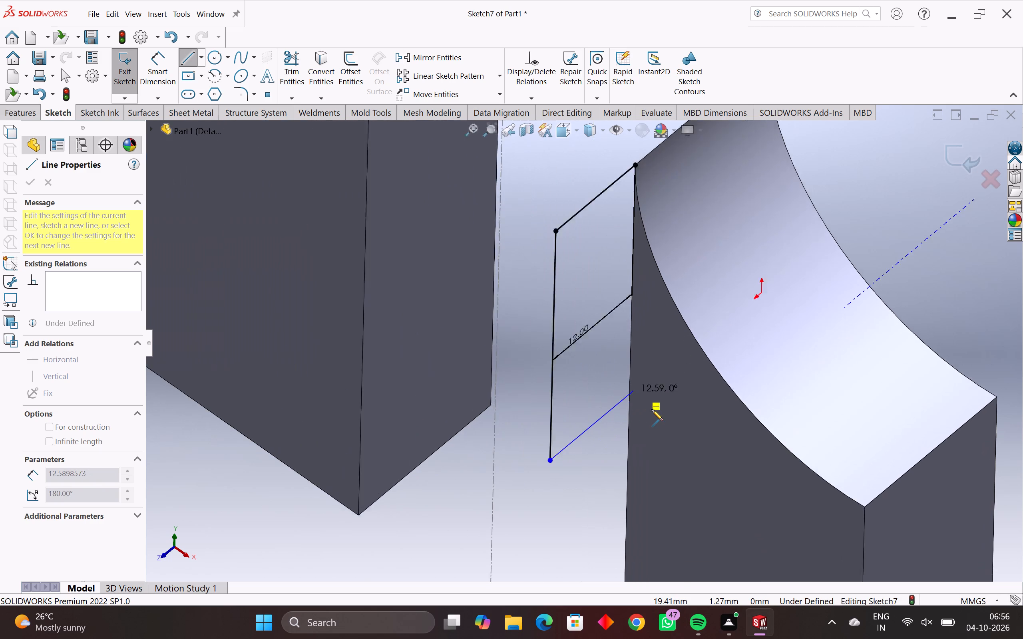
scroll(652, 409, up, 2)
scroll(634, 381, up, 4)
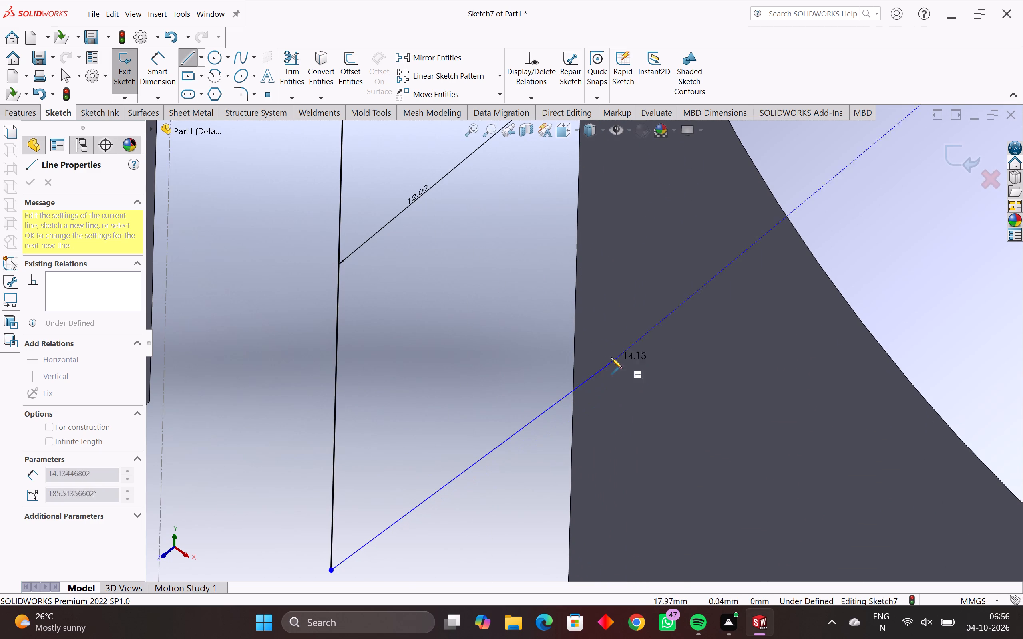
click(574, 369)
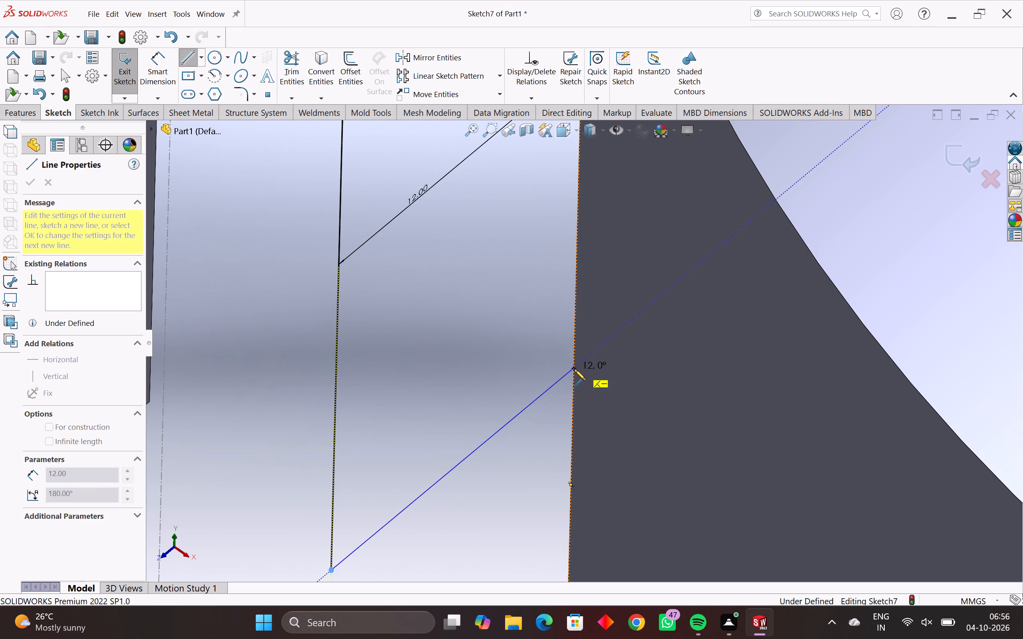
Close the profile with a 36 mm vertical line along the face edge up to the upper line's corner.
scroll(581, 343, down, 5)
scroll(599, 249, down, 3)
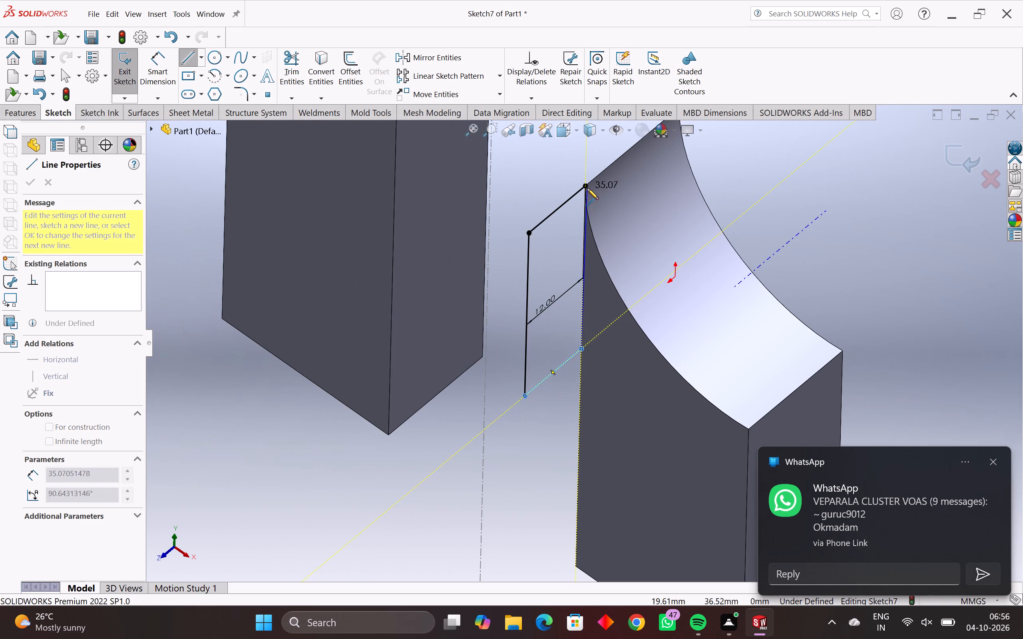
scroll(586, 188, up, 3)
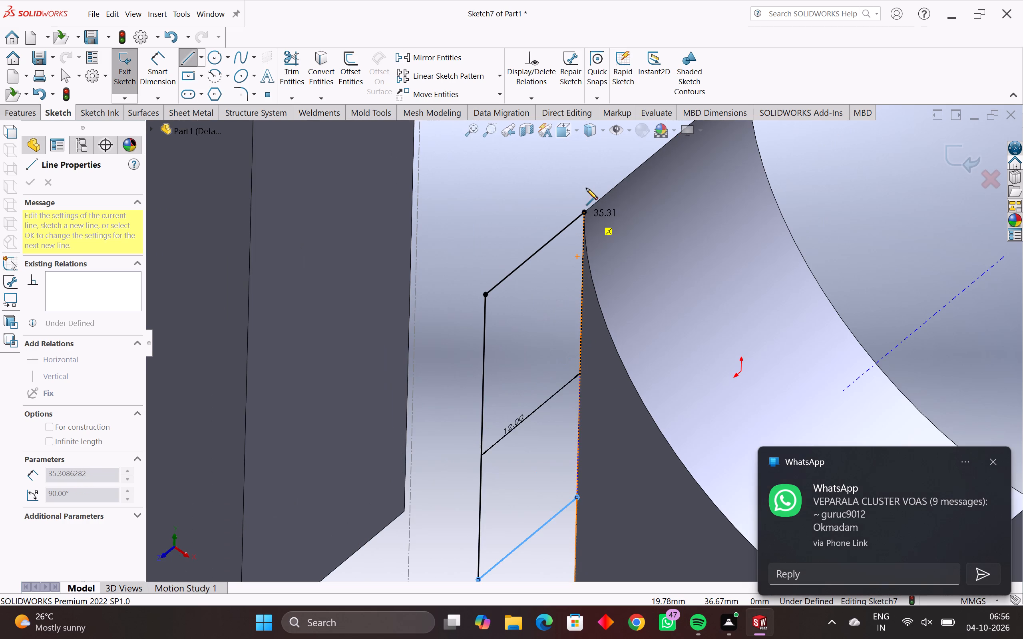
click(584, 212)
key(Escape)
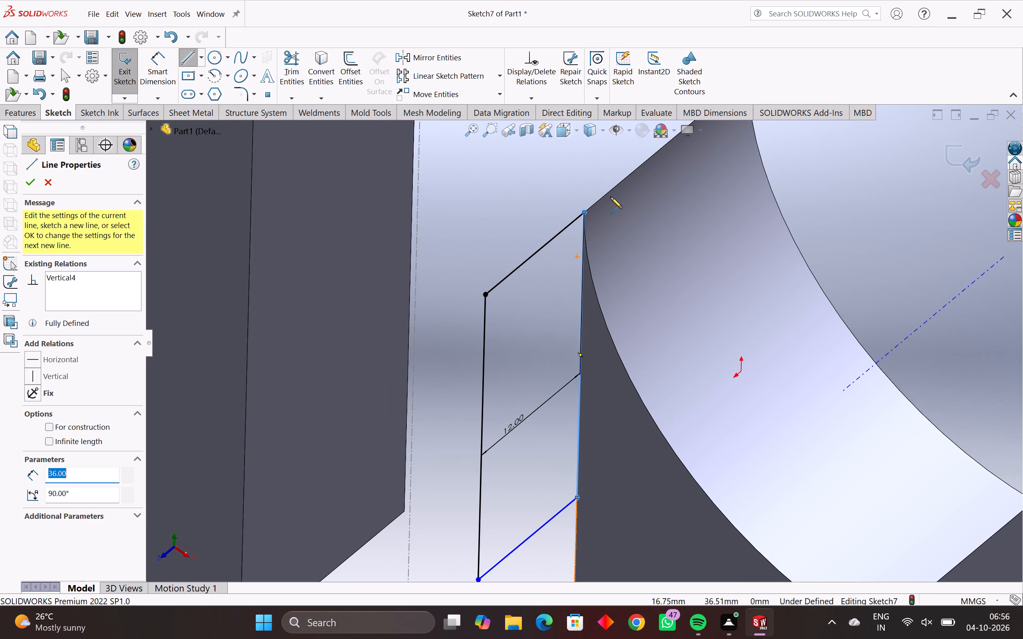
key(Escape)
scroll(532, 300, down, 3)
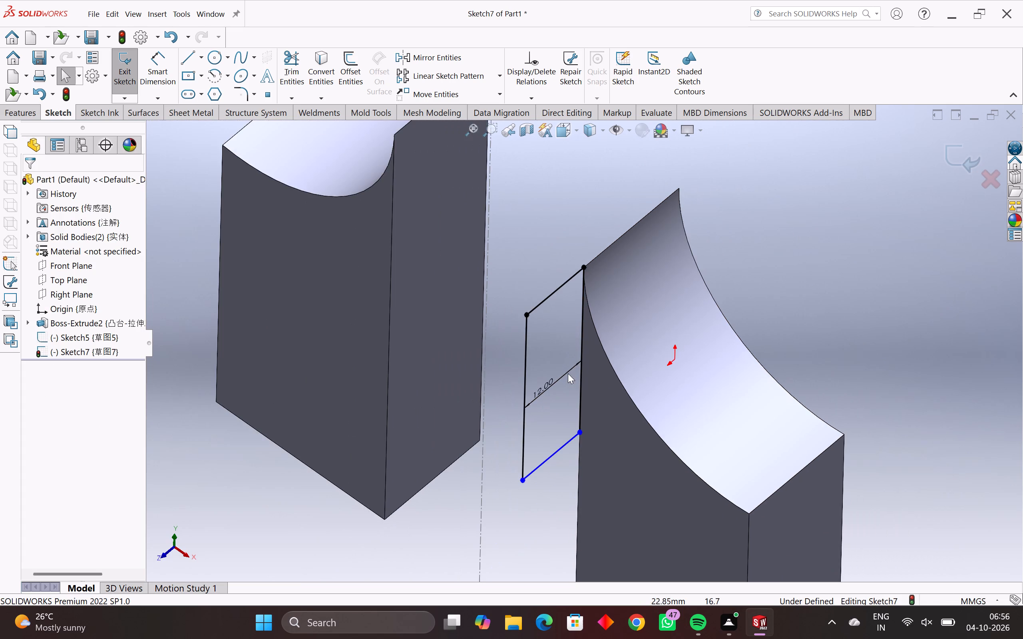
Fully define the profile's four selected lines with automatically calculated relations and dimensions.
middle_drag(569, 373, 563, 382)
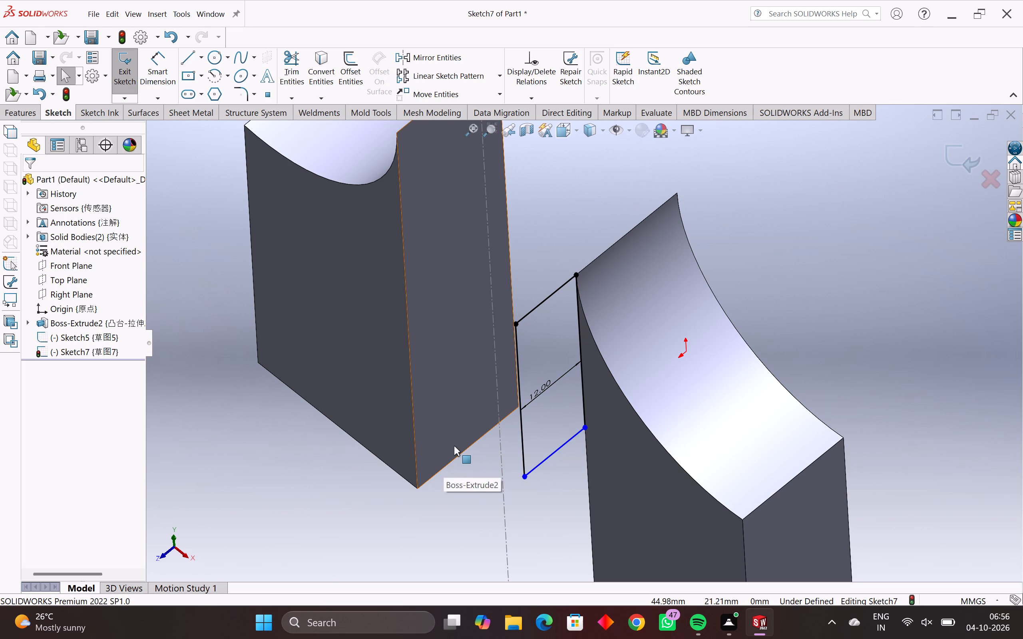
middle_drag(488, 413, 583, 408)
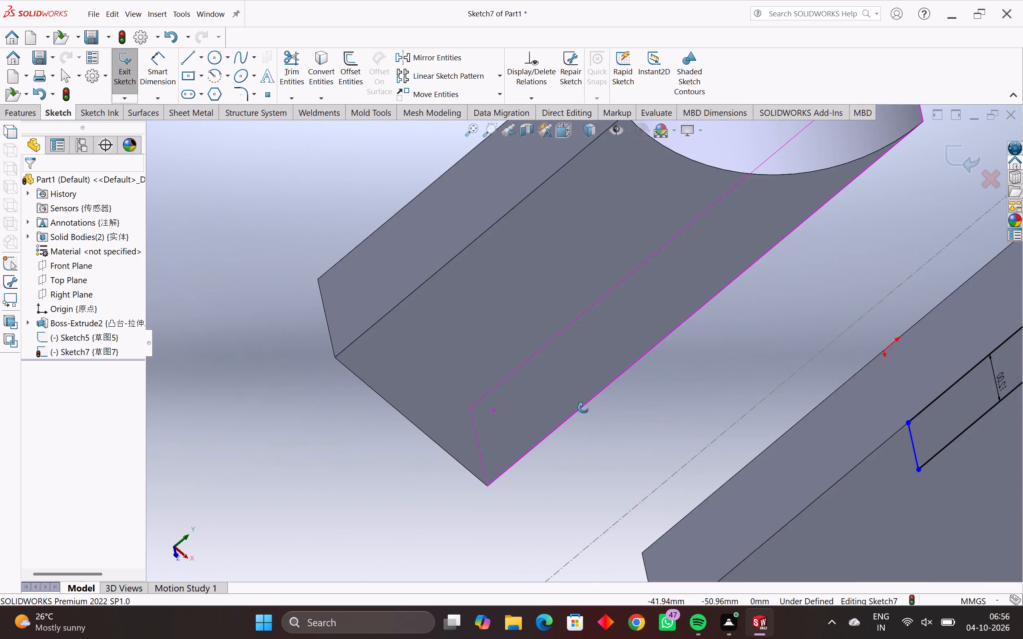
middle_drag(583, 408, 470, 384)
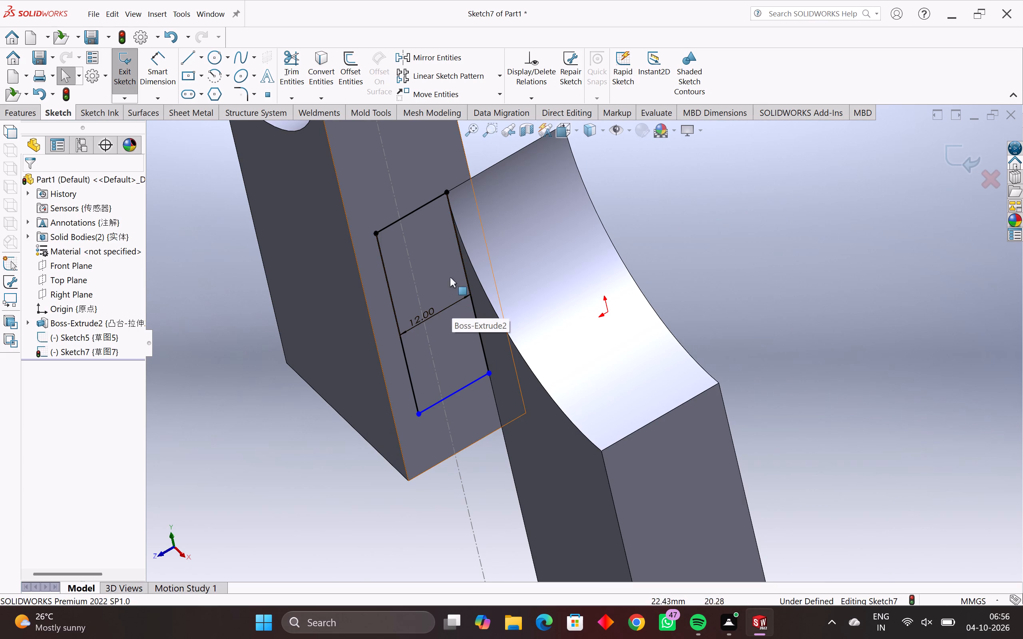
drag(457, 160, 366, 413)
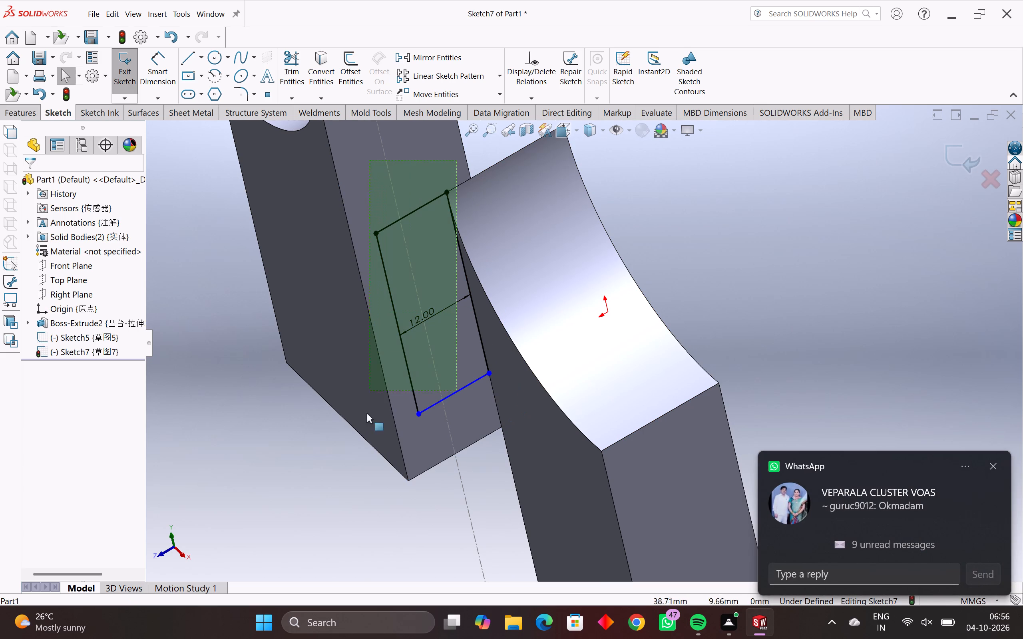
drag(366, 413, 359, 476)
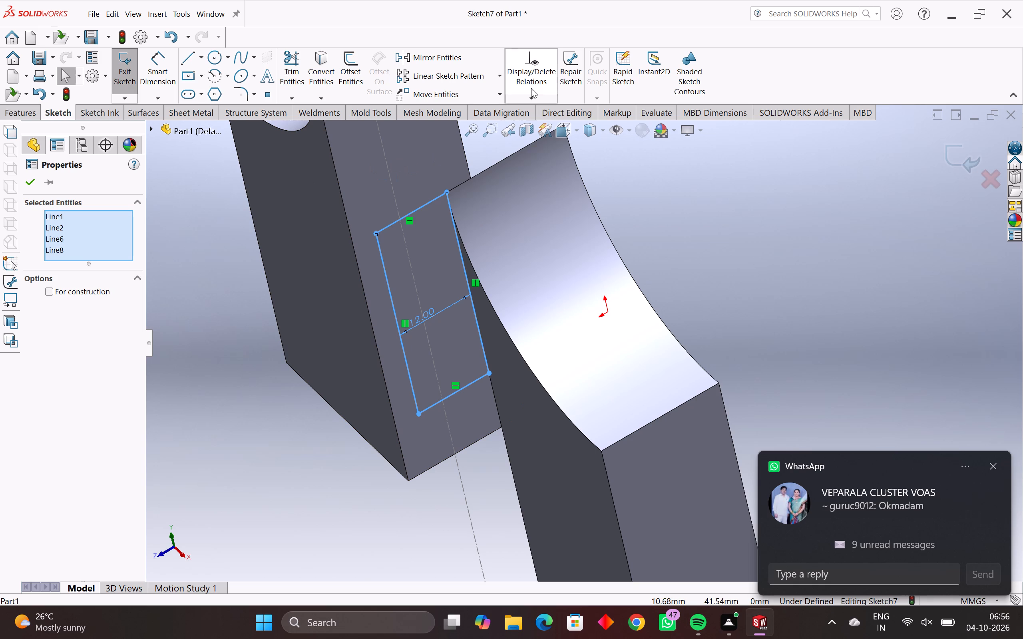
click(534, 99)
click(530, 149)
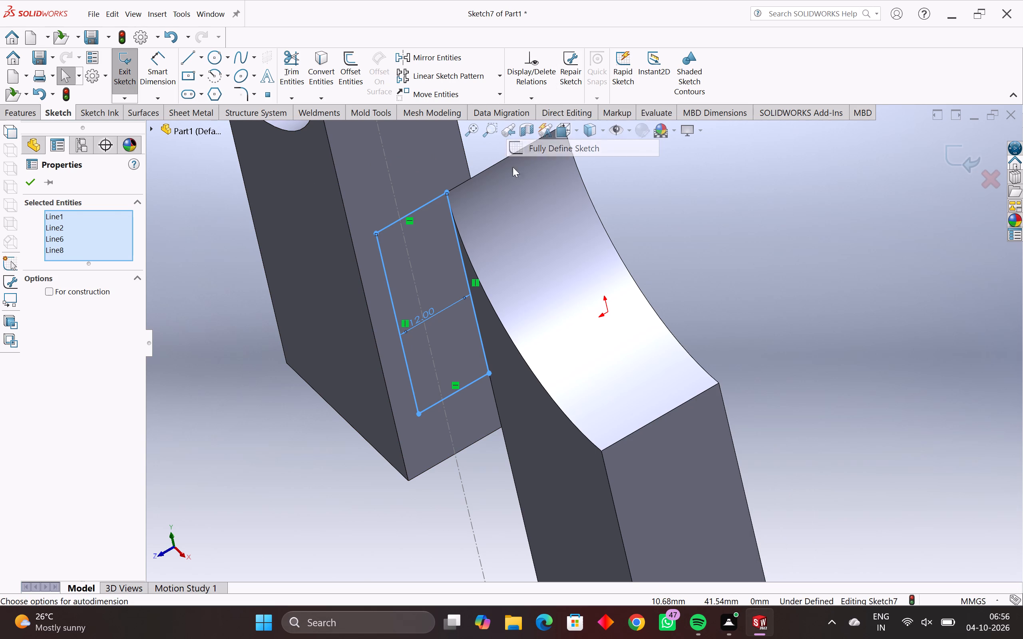
click(81, 310)
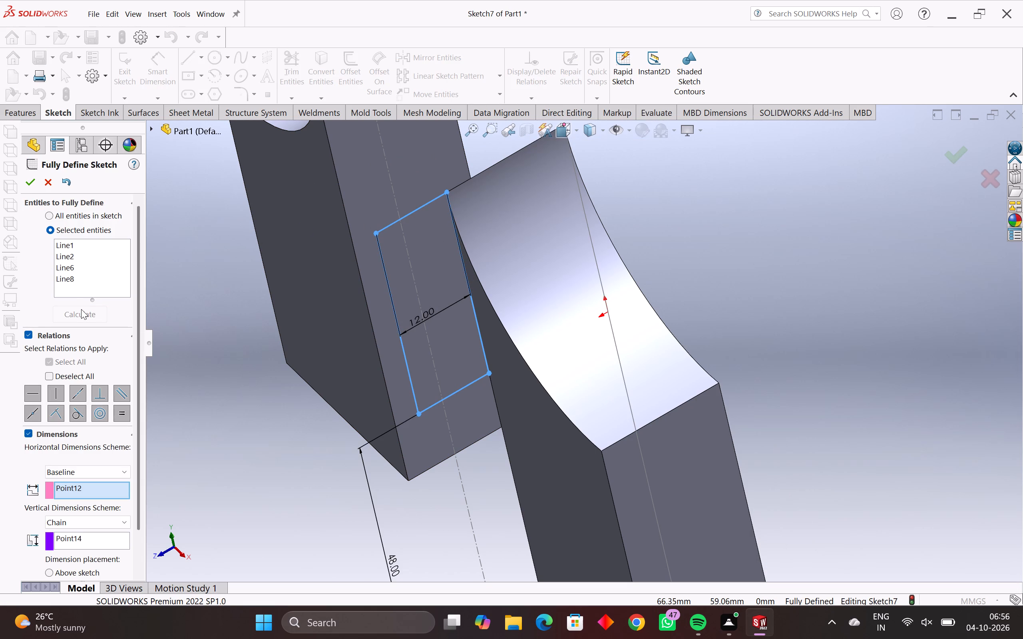
click(26, 179)
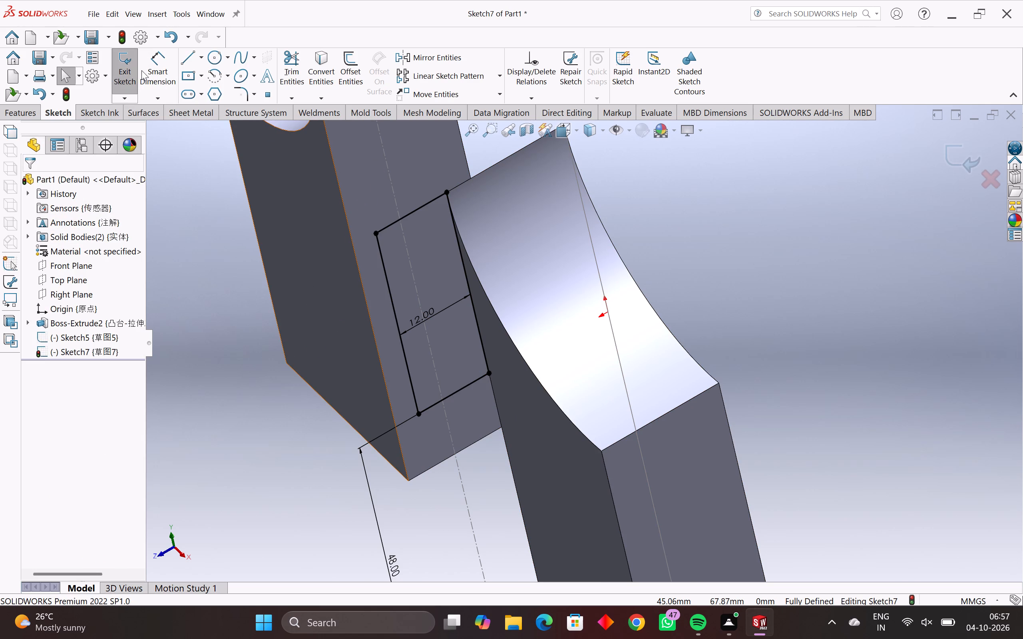
Convert the opposite body's inner face outline into entities of the profile sketch.
click(371, 175)
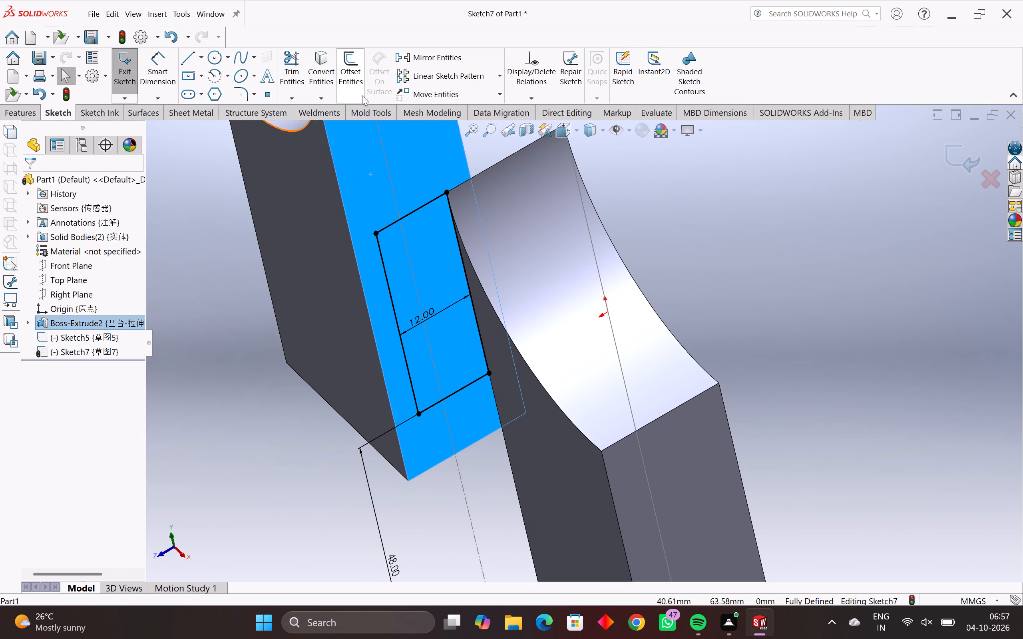
click(324, 72)
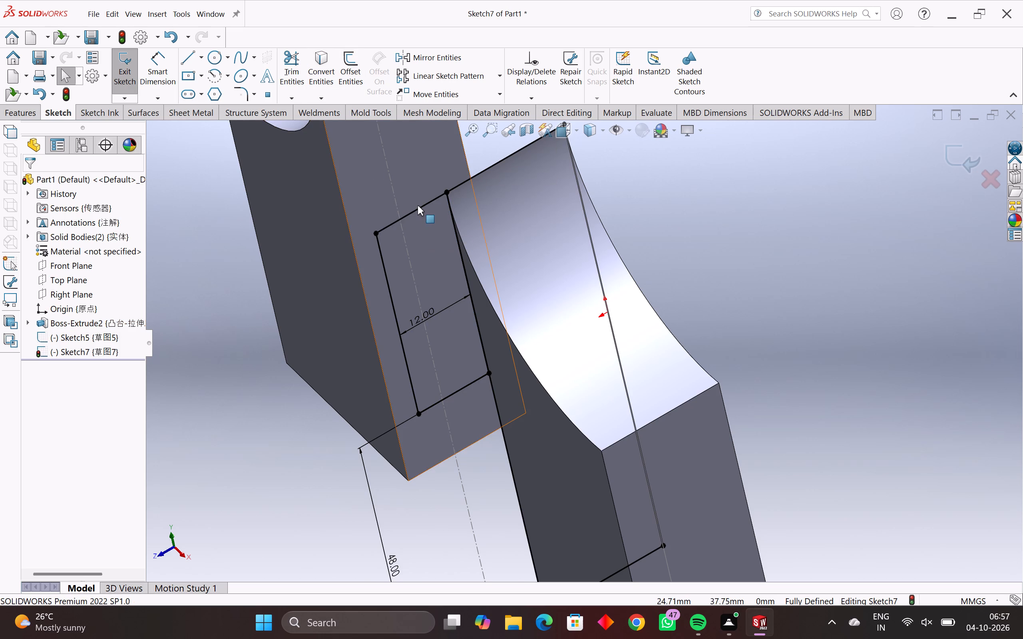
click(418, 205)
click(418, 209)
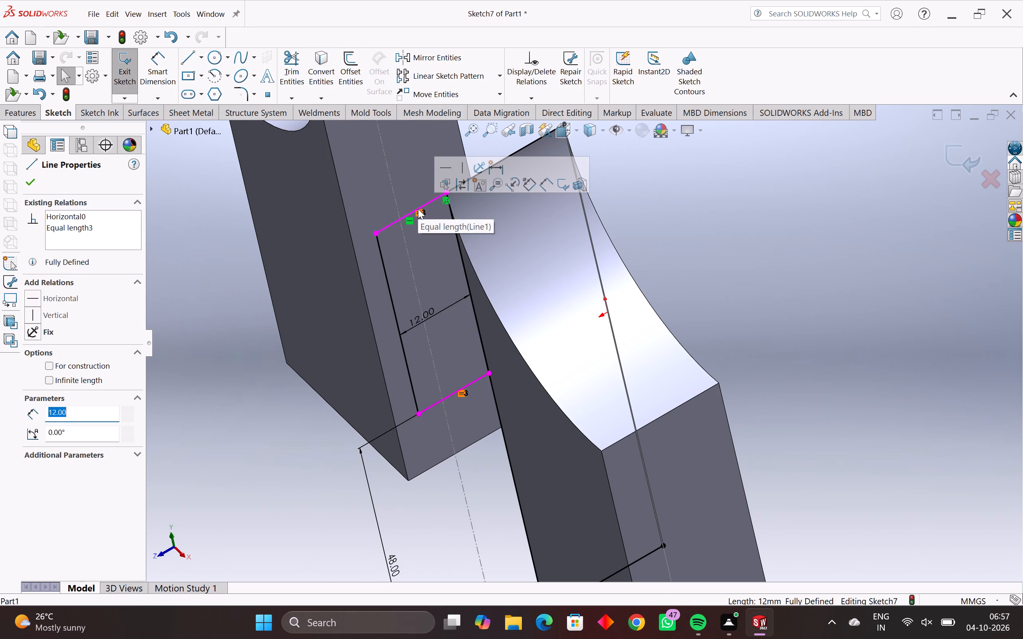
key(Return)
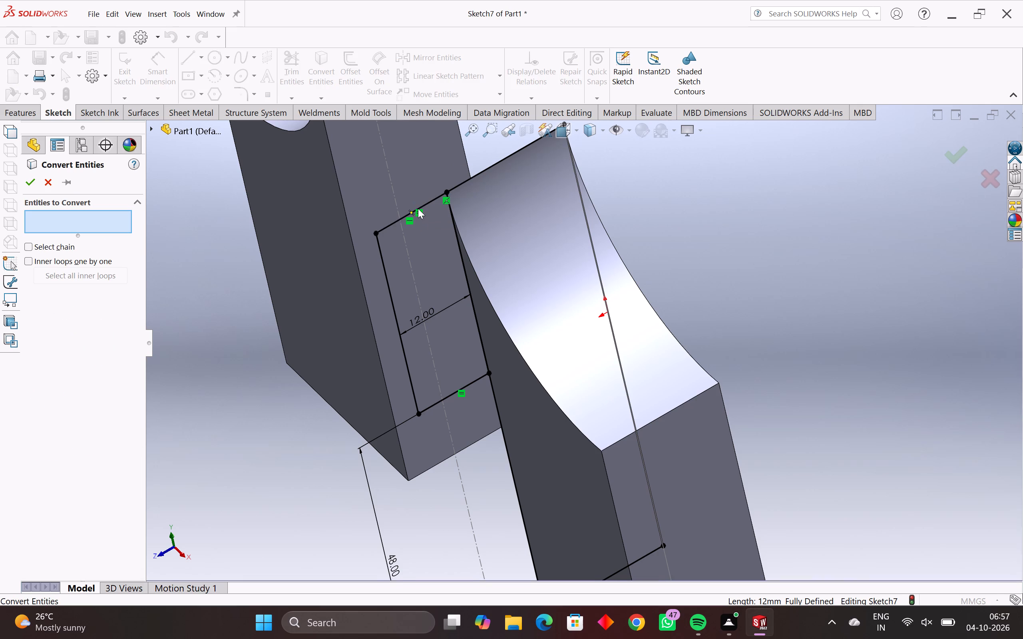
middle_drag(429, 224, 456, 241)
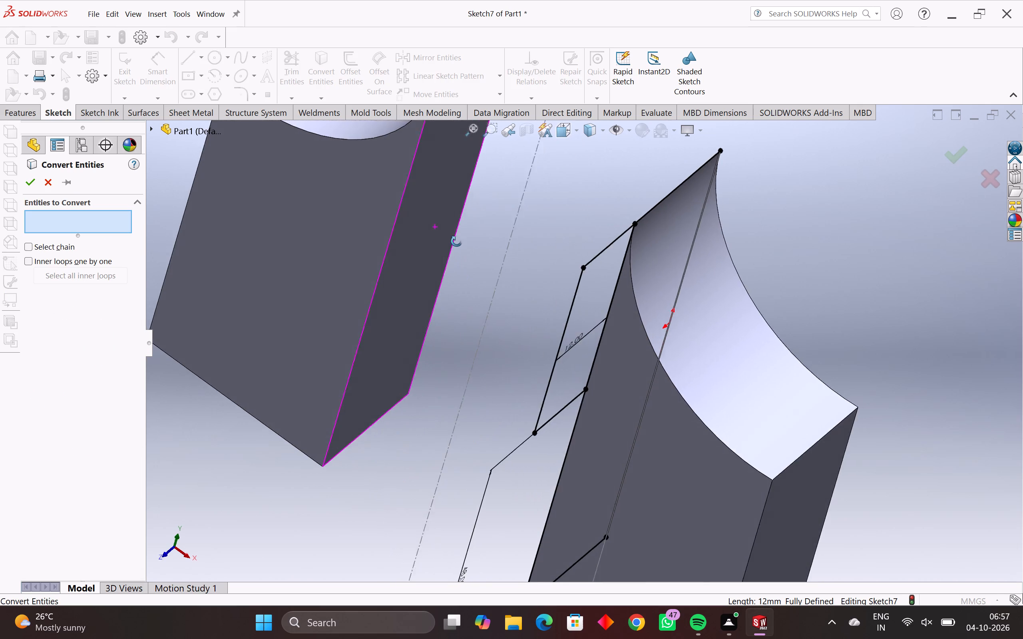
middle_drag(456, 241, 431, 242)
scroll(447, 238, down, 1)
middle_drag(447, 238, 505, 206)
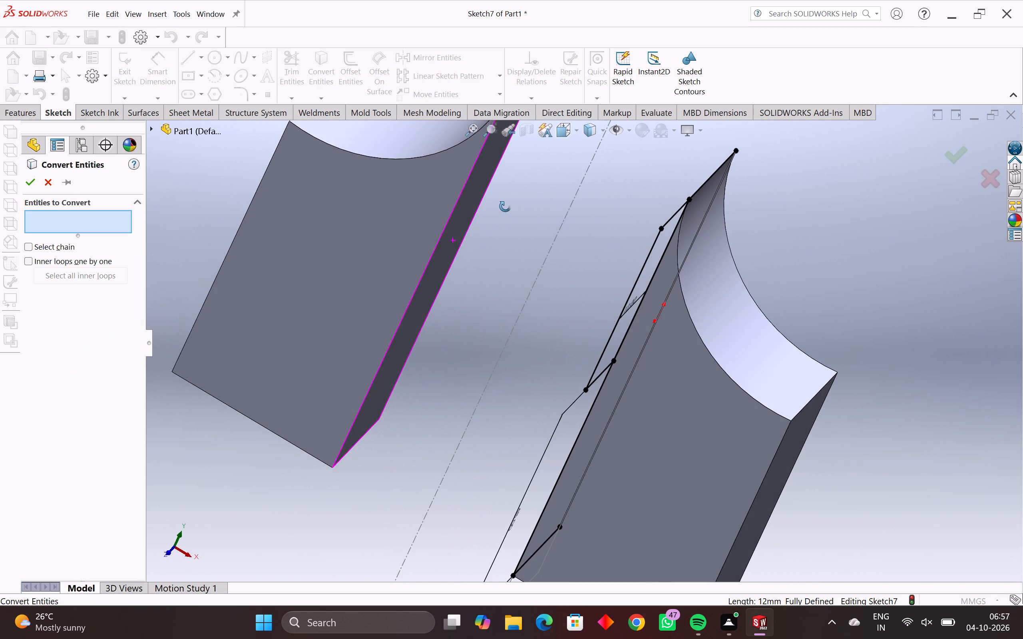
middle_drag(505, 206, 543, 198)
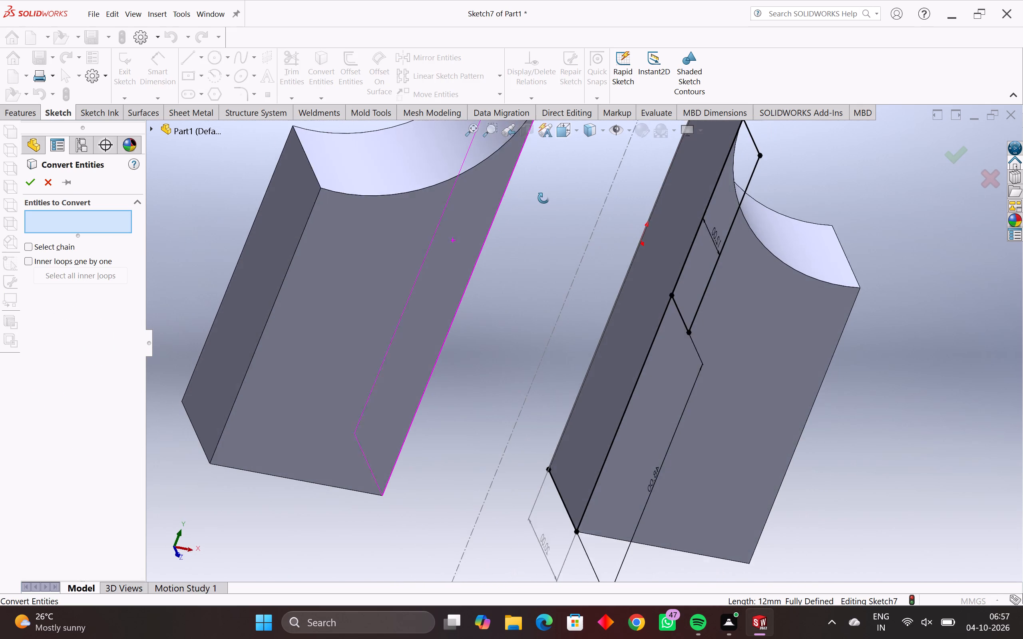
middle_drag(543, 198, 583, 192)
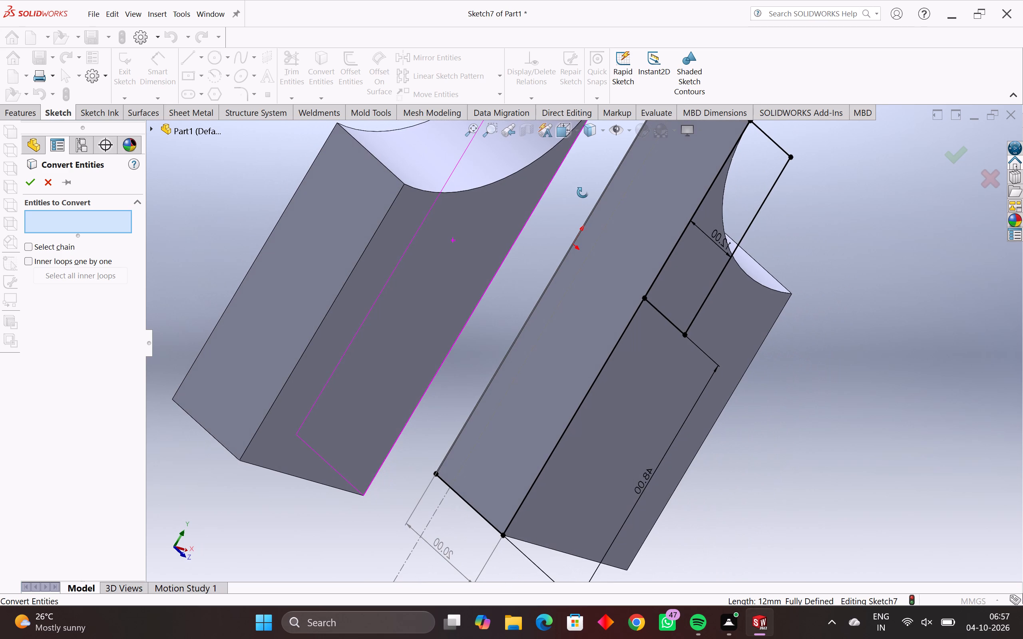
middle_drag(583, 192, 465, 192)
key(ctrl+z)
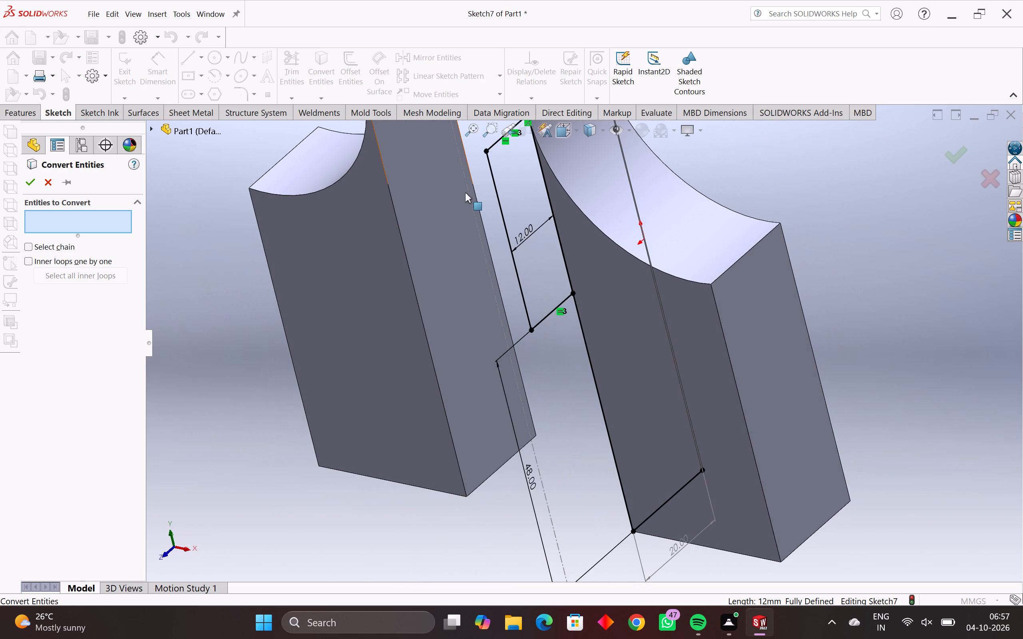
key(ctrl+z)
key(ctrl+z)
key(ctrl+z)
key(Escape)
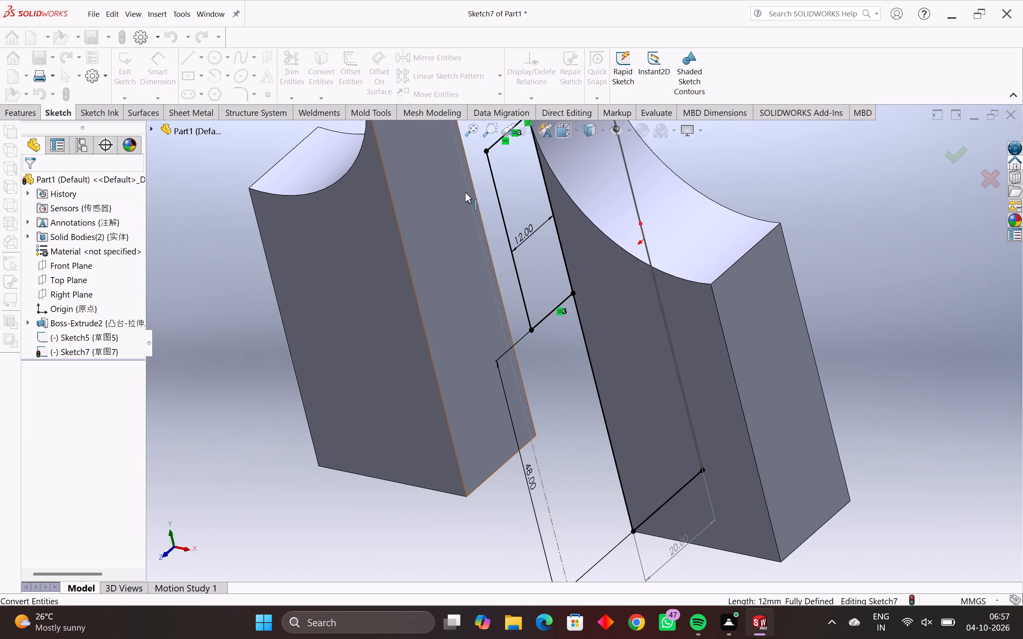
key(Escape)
Undo the conversion of the opposite body's inner face outline and exit the profile sketch.
key(ctrl+z)
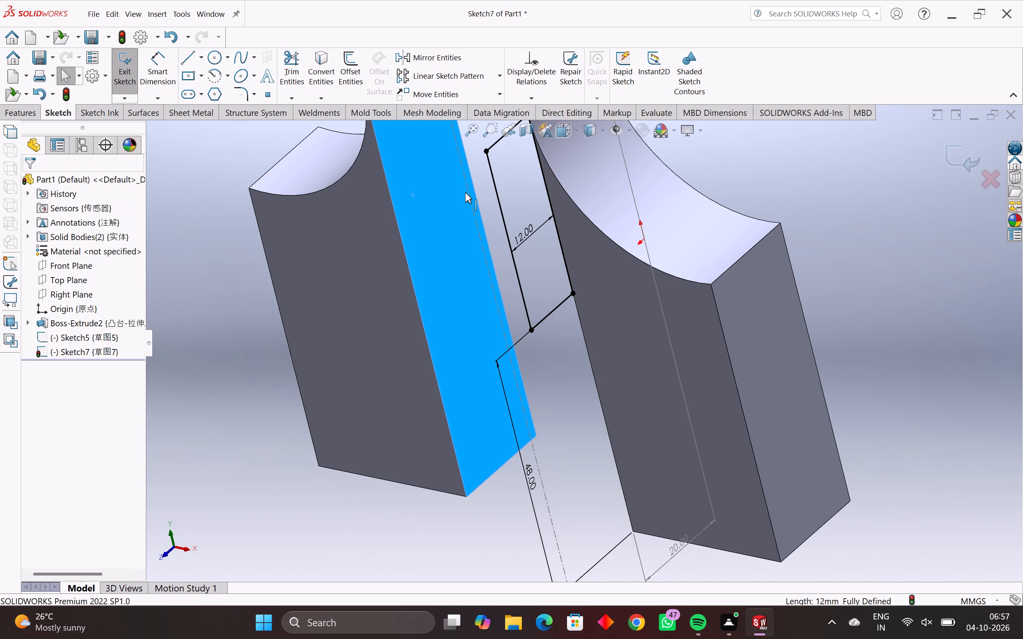
key(Escape)
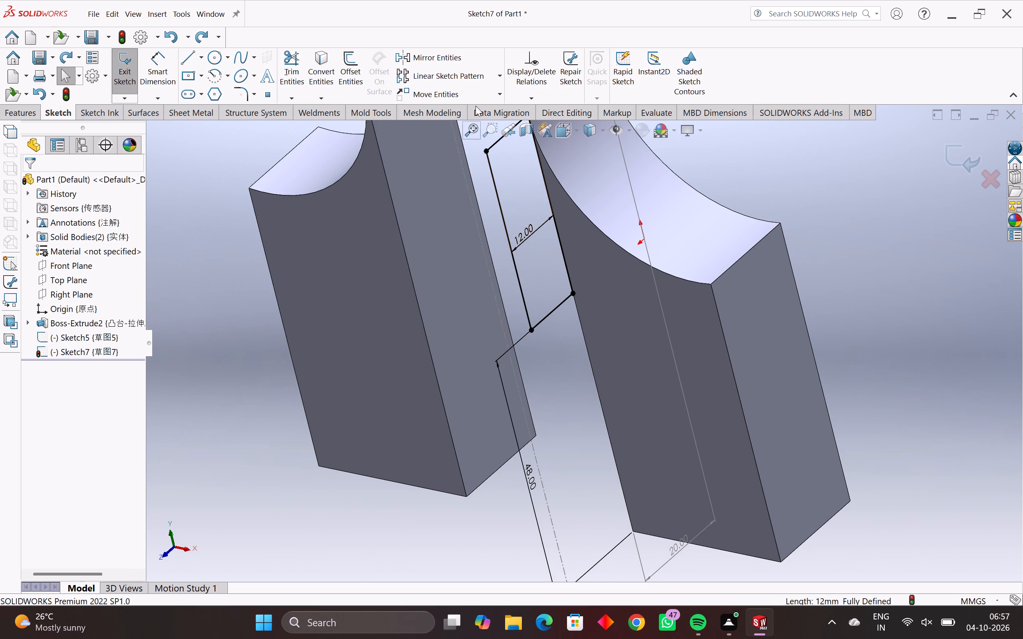
click(127, 68)
Start a new sketch on the opposite body's inner face and convert the face outline into sketch entities.
click(443, 223)
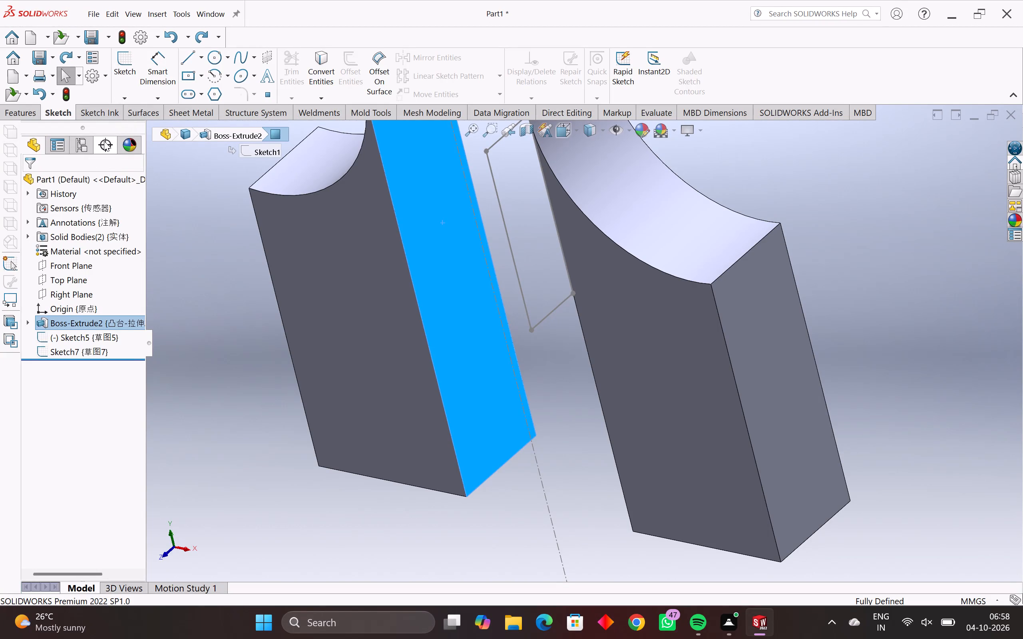
key(Return)
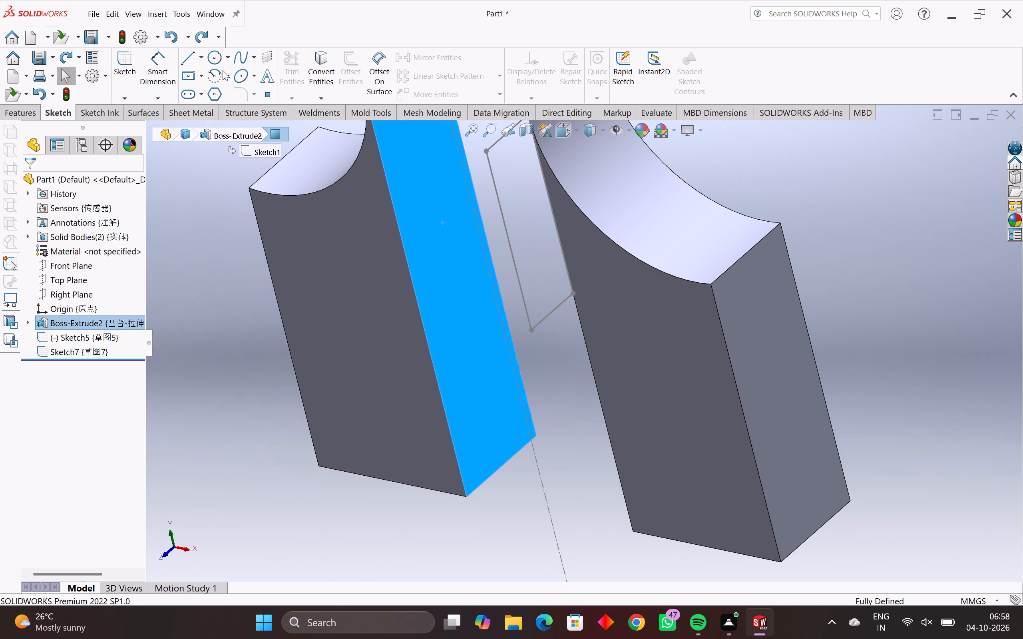
click(123, 58)
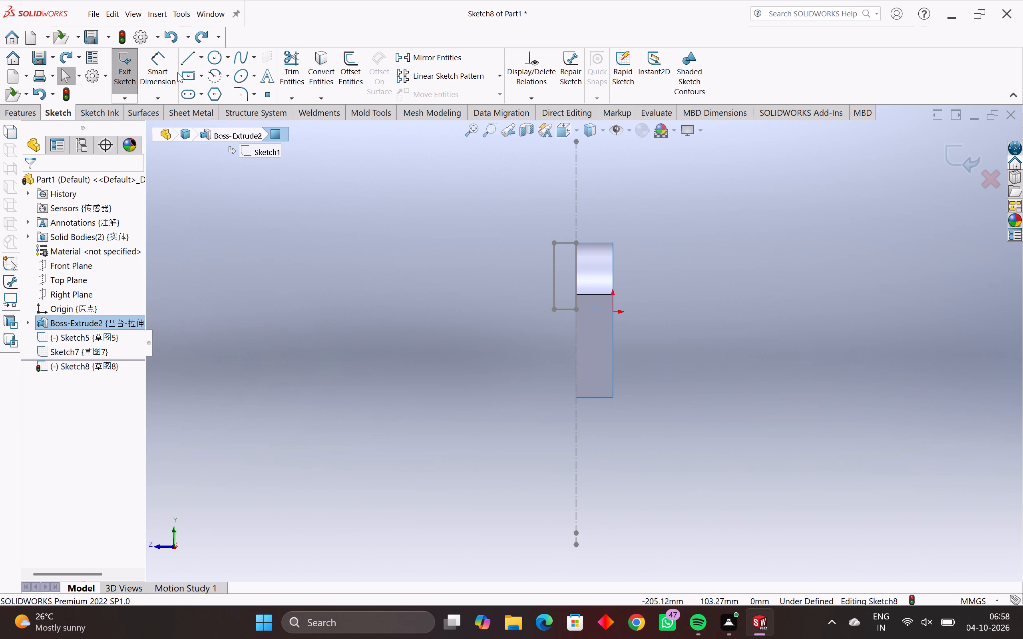
click(319, 66)
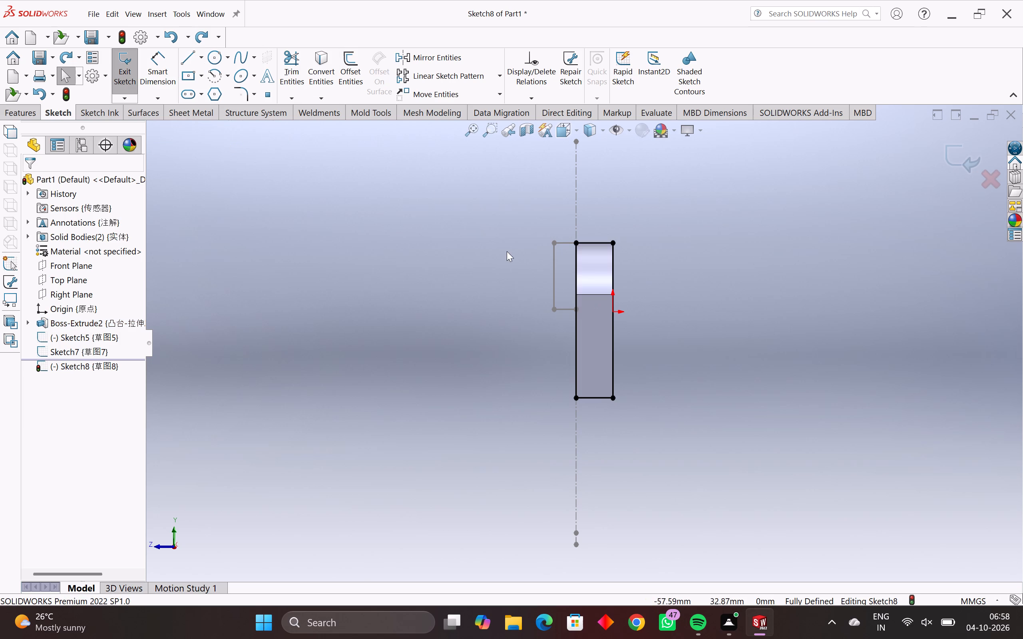
Convert the four lines of the existing 12 by 36 mm profile into entities of the new sketch.
click(565, 241)
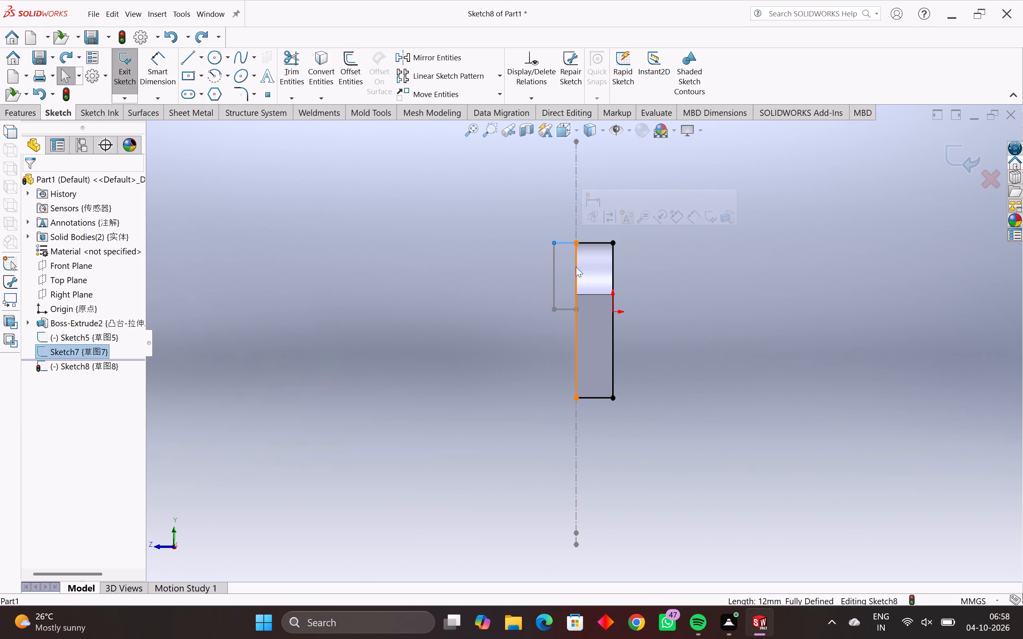
key(Return)
middle_drag(541, 302, 573, 313)
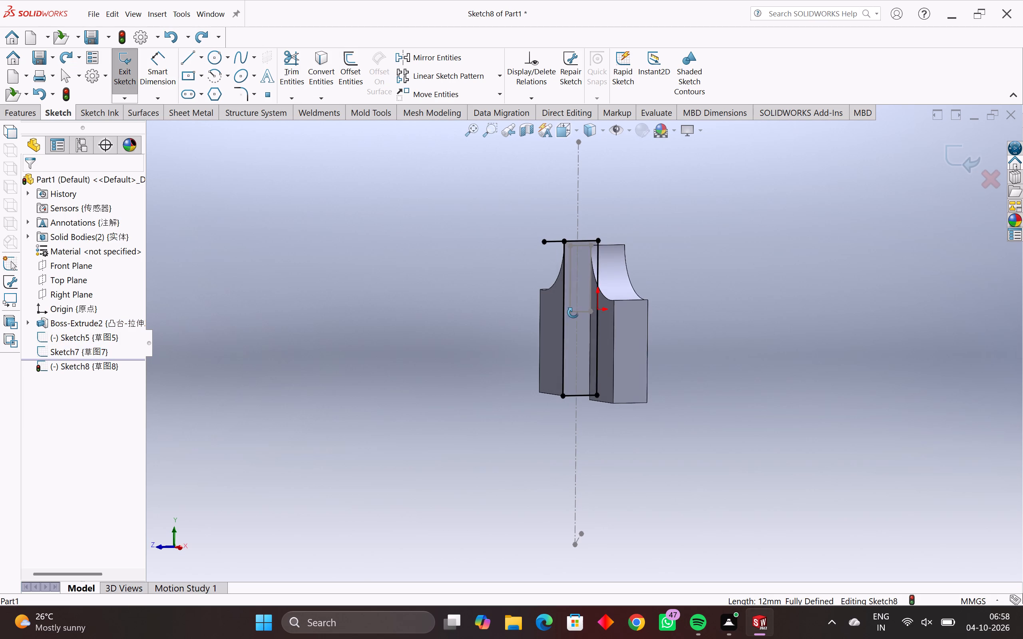
middle_drag(573, 313, 532, 312)
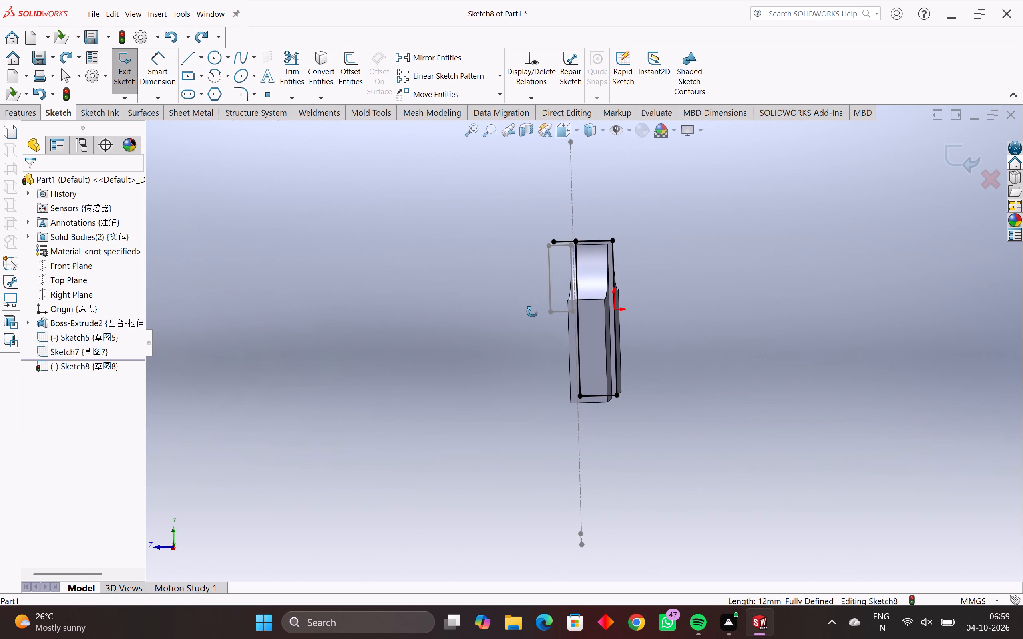
middle_drag(532, 312, 548, 317)
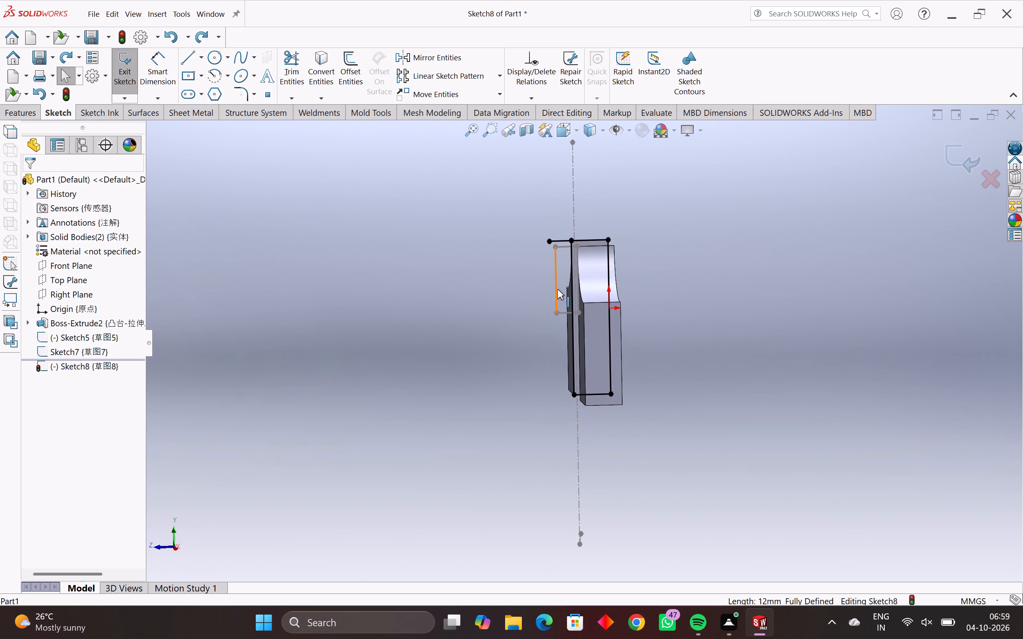
click(557, 289)
key(Return)
click(569, 312)
key(Return)
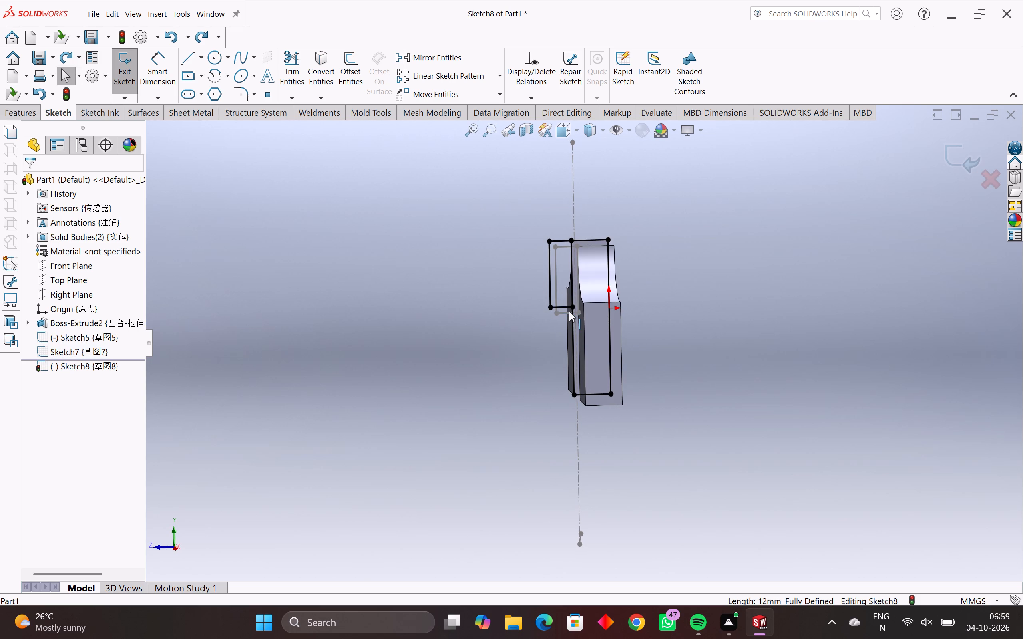
middle_drag(567, 312, 603, 325)
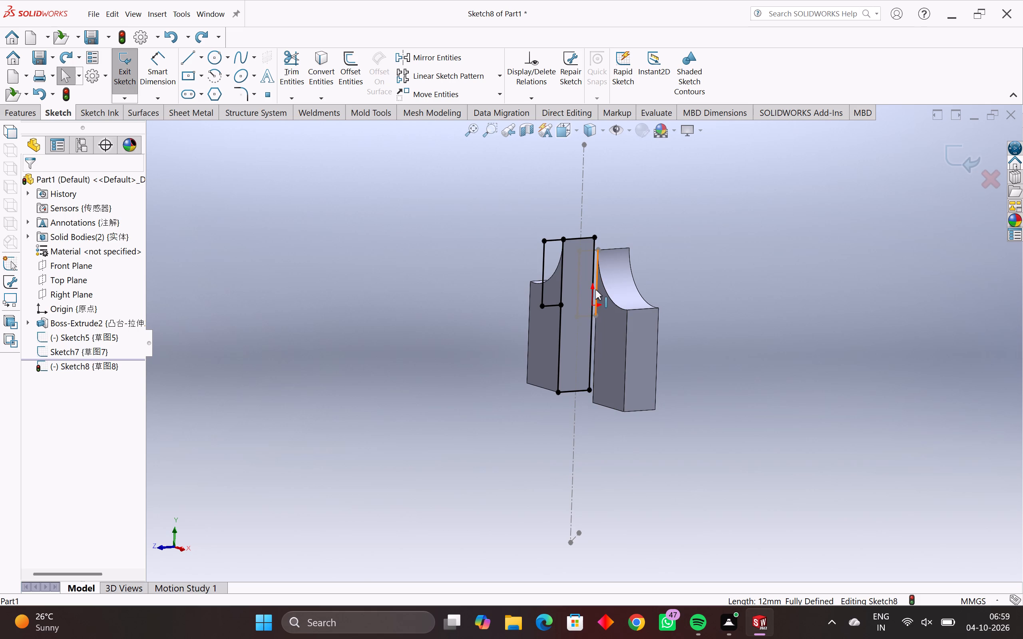
click(595, 290)
key(Return)
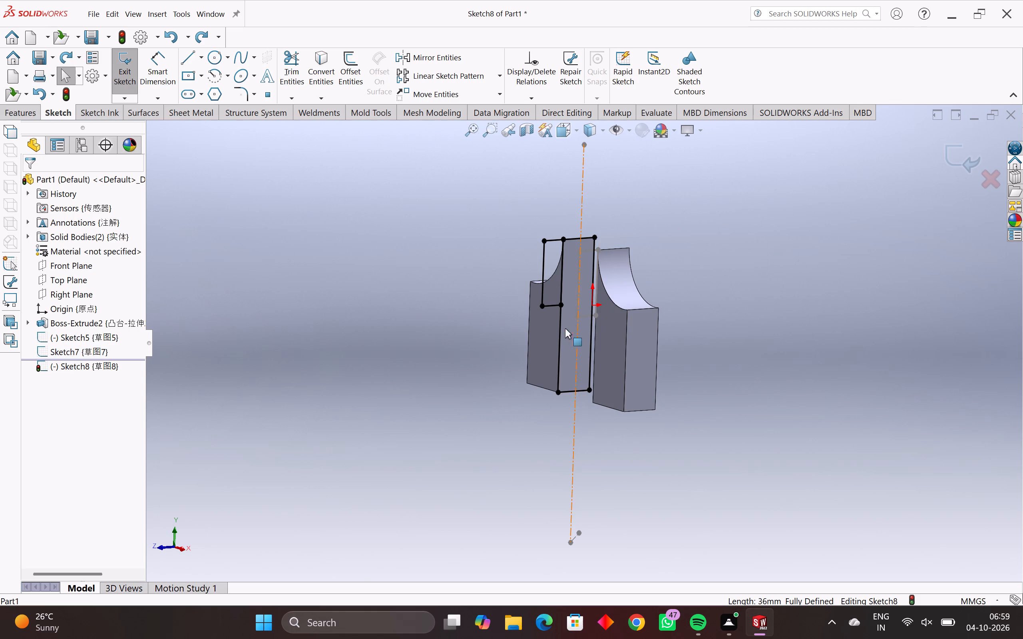
Trim the converted face outline with Trim to closest, leaving only the closed 12 by 36 mm rectangle beside the face edge.
middle_drag(558, 333, 589, 304)
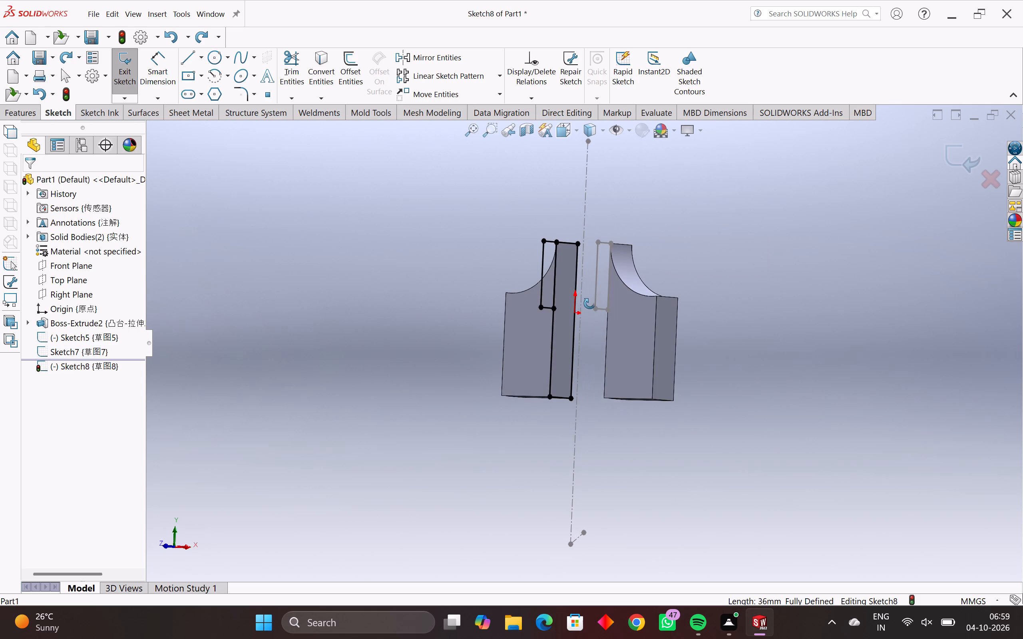
middle_drag(589, 304, 637, 337)
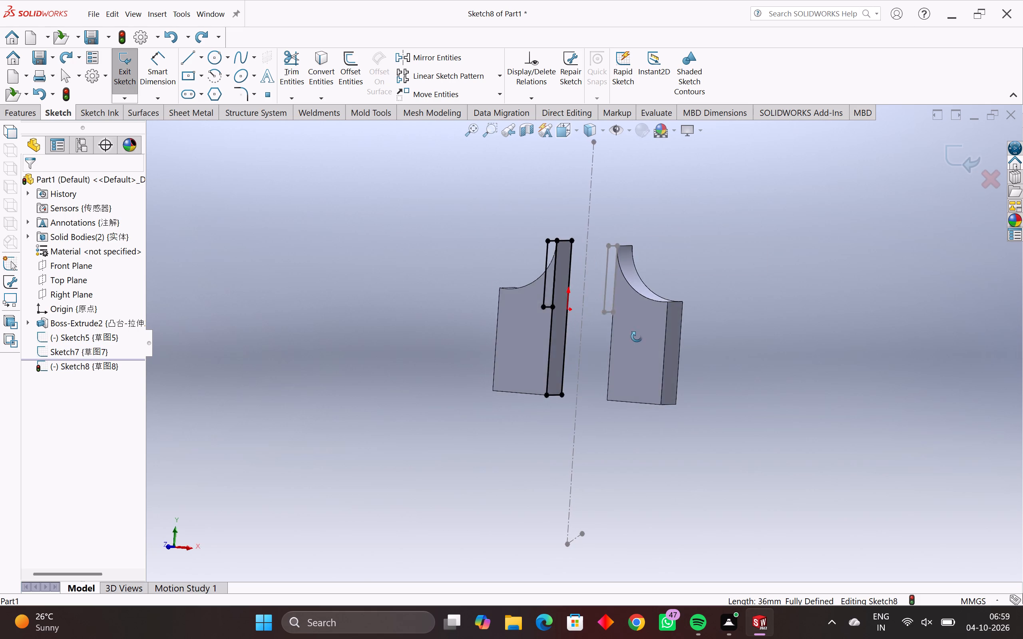
middle_drag(637, 337, 544, 358)
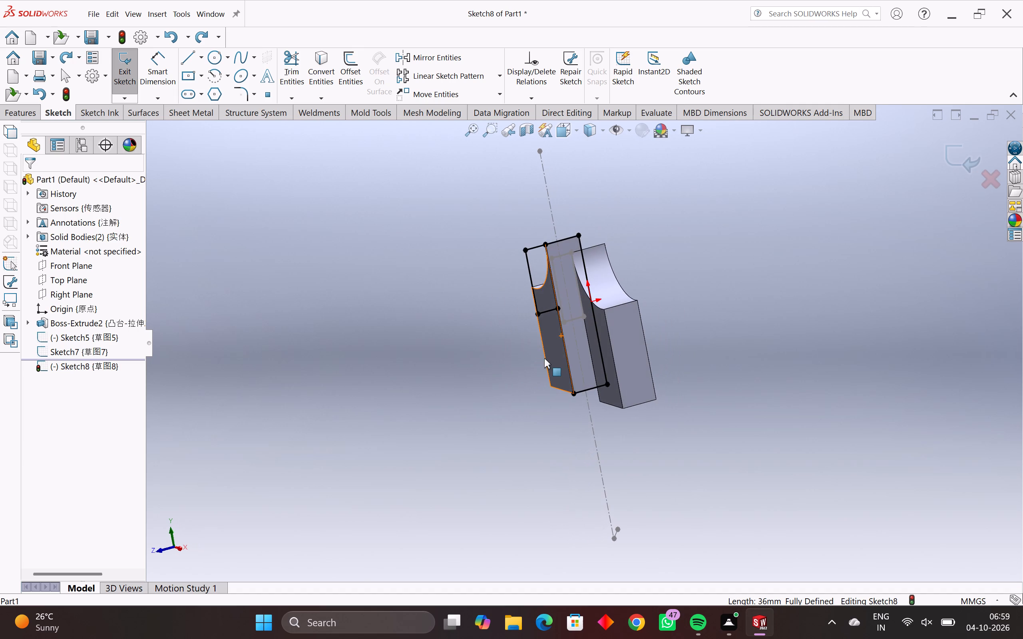
key(Escape)
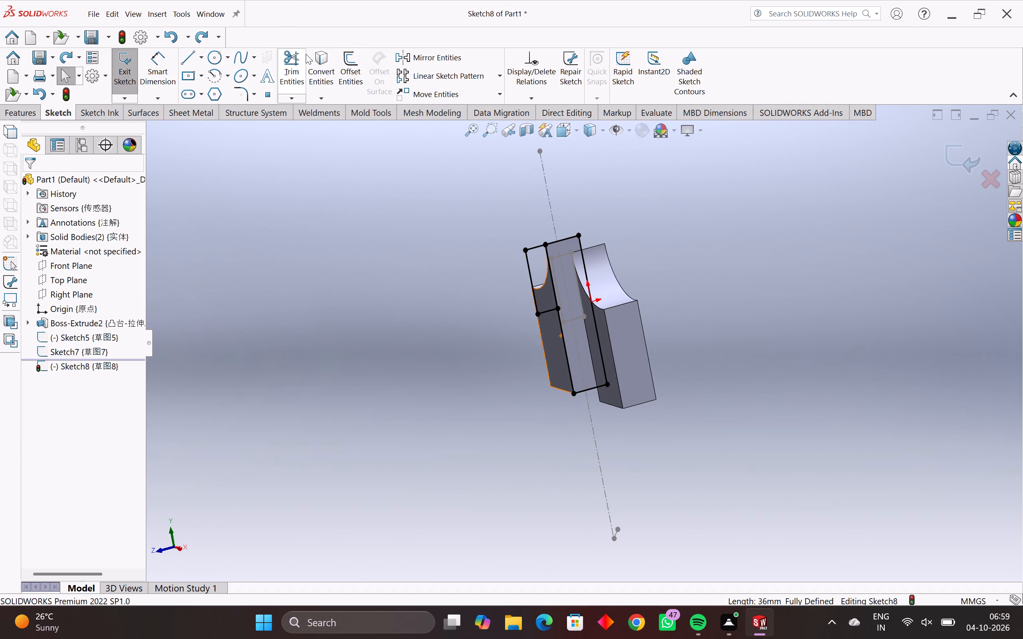
click(292, 54)
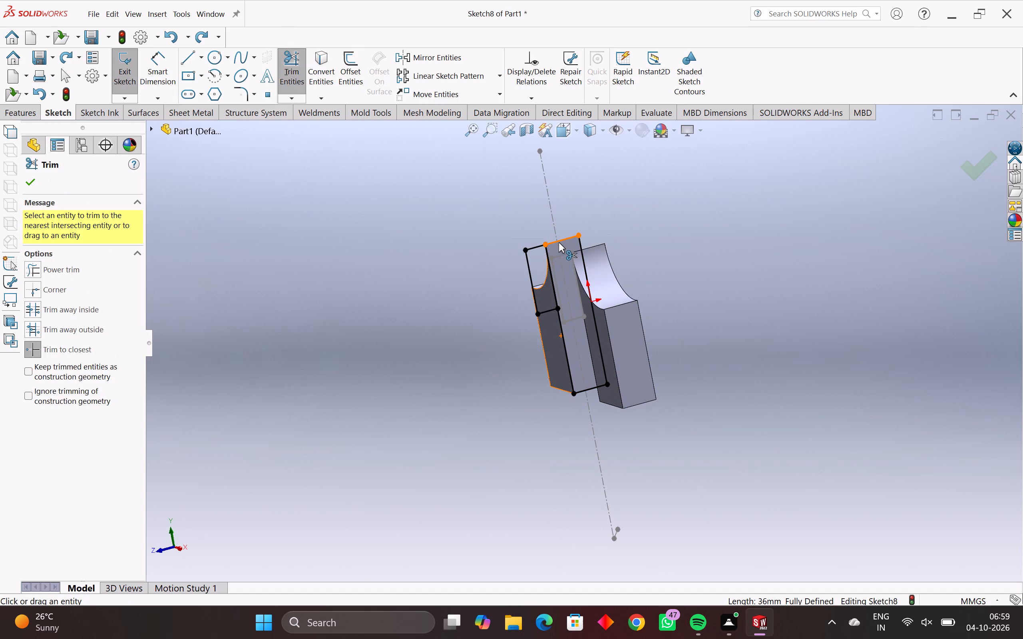
click(559, 242)
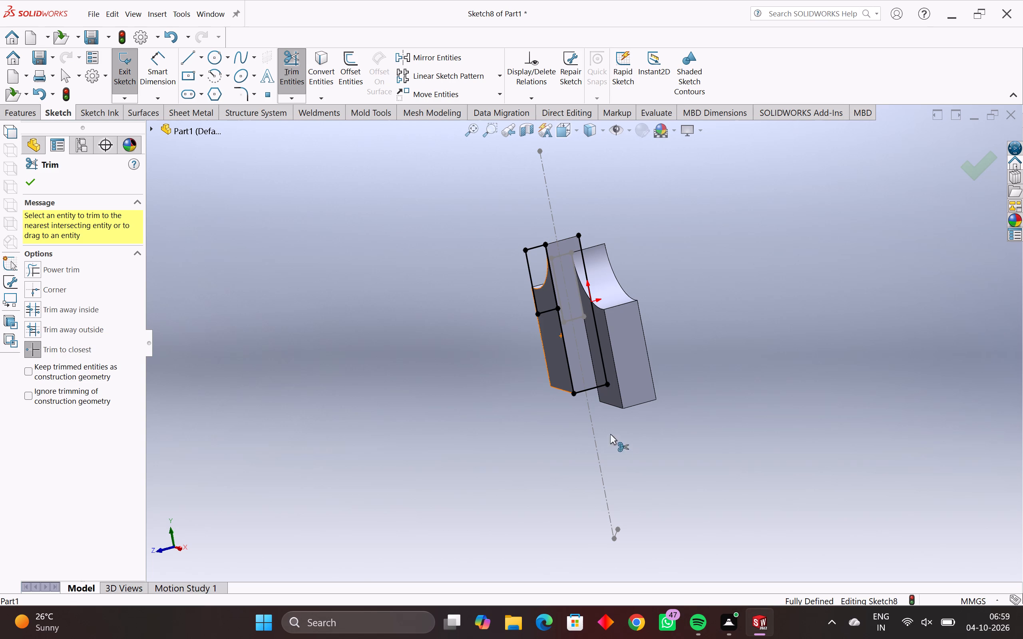
click(587, 389)
middle_drag(589, 385, 526, 399)
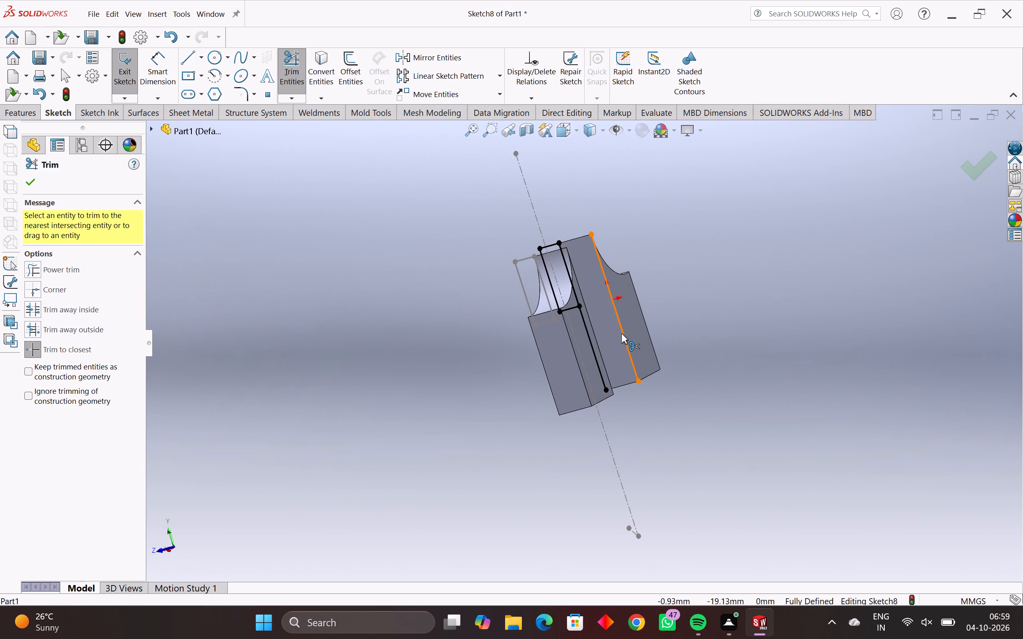
click(621, 333)
middle_drag(572, 360, 563, 392)
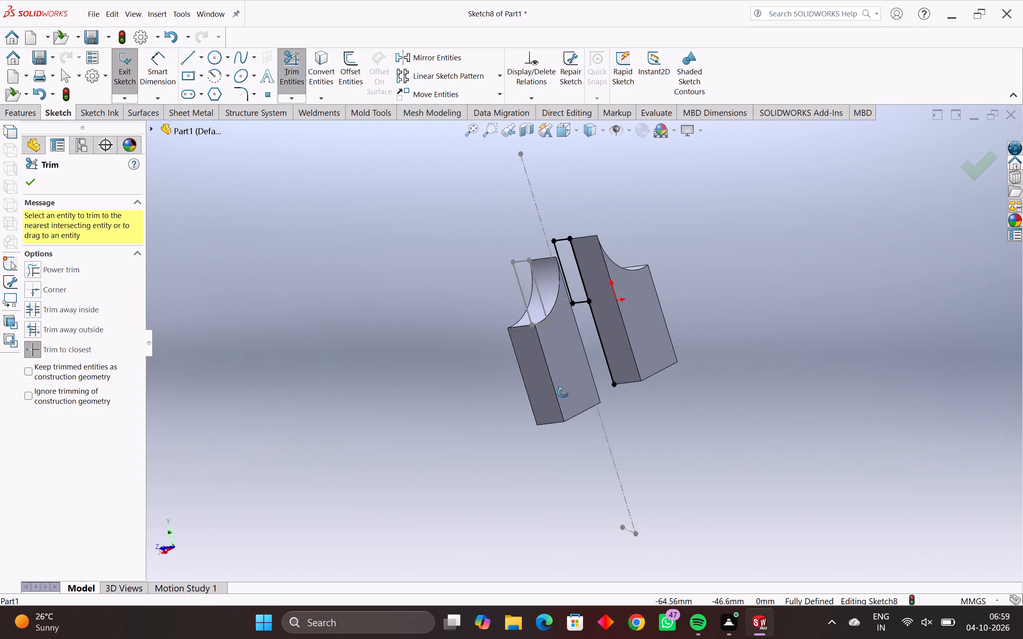
middle_drag(563, 392, 637, 386)
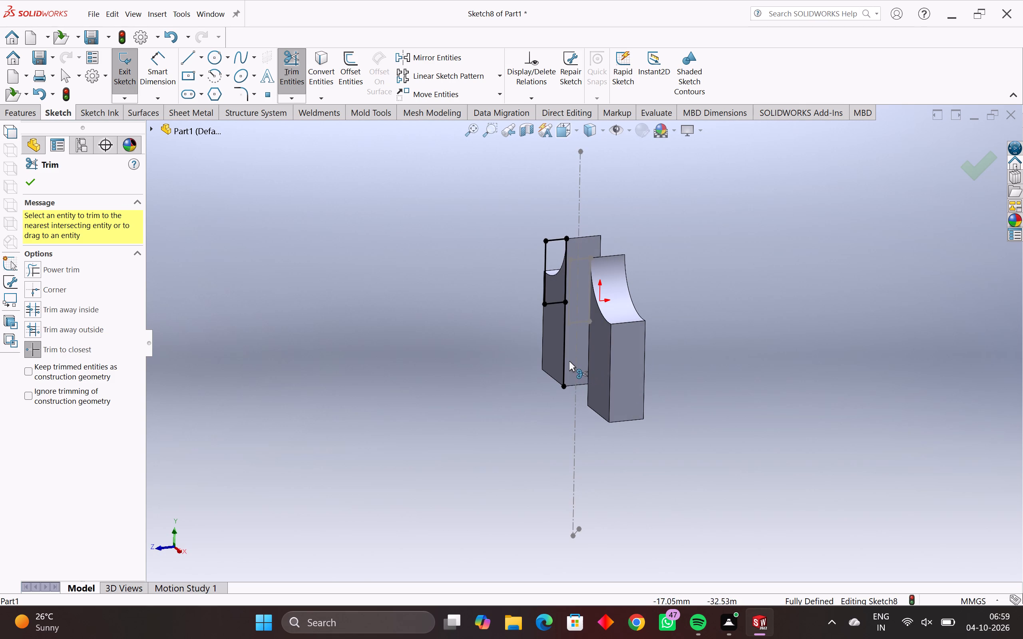
click(564, 355)
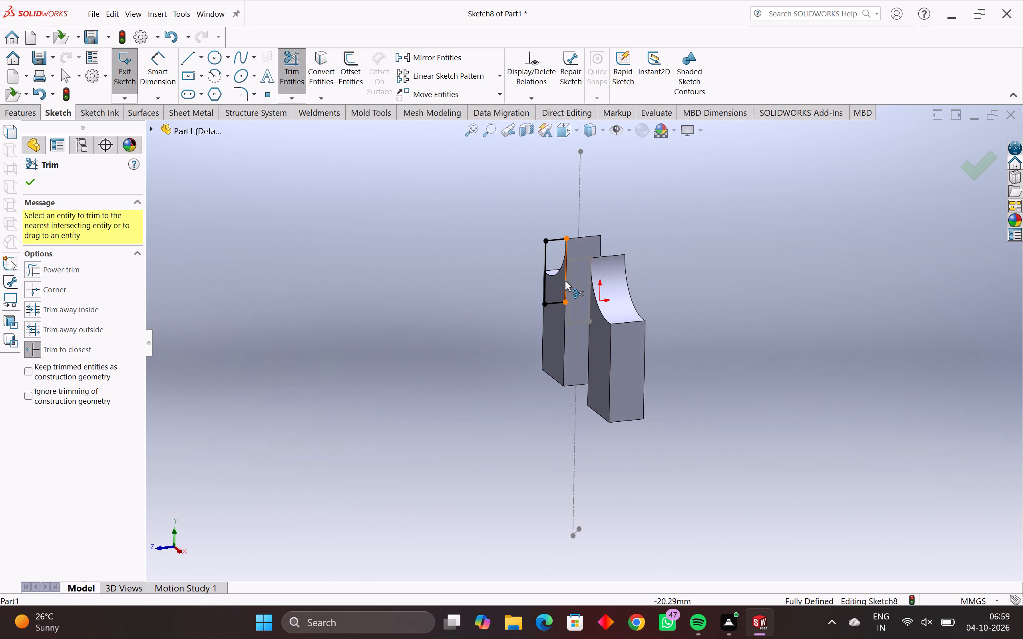
key(Escape)
key(Escape)
key(Escape)
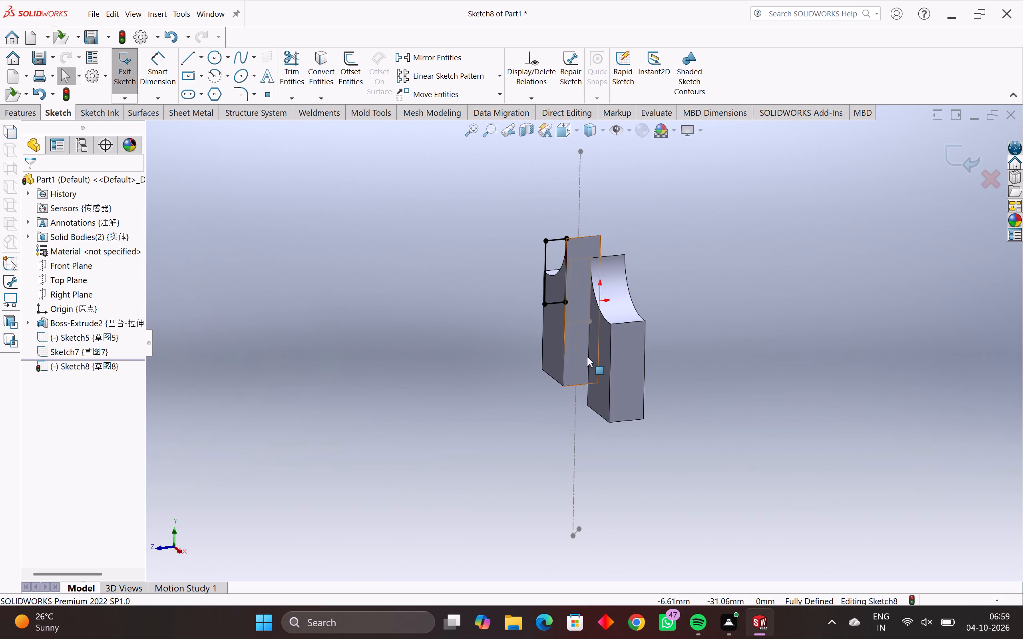
middle_drag(587, 357, 619, 331)
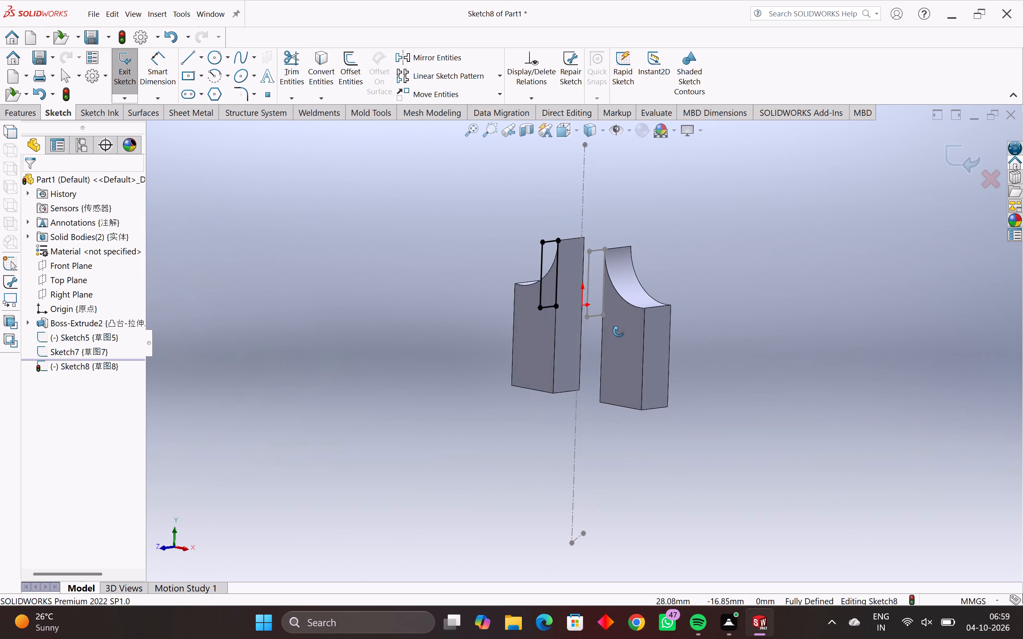
Exit the completed 12 by 36 mm profile sketch on the opposite body's inner face.
middle_drag(619, 331, 637, 345)
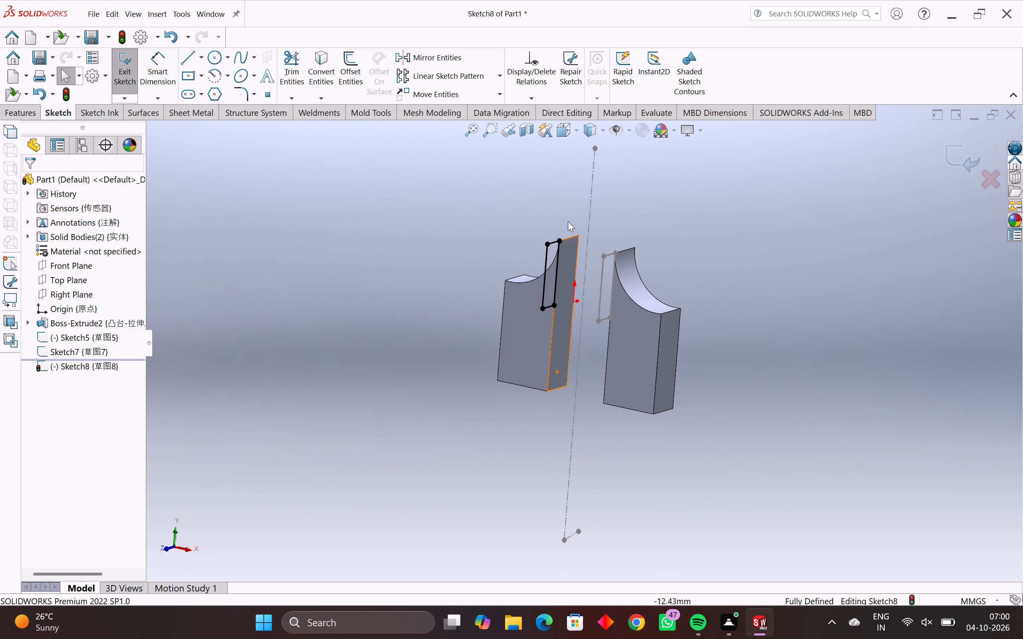
middle_drag(575, 212, 644, 308)
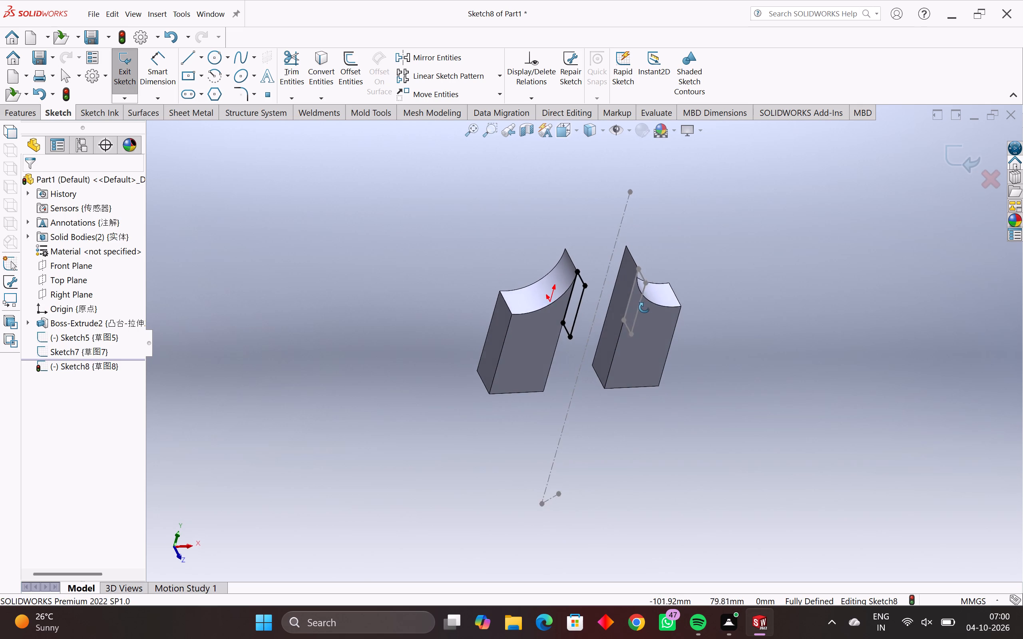
middle_drag(644, 308, 589, 408)
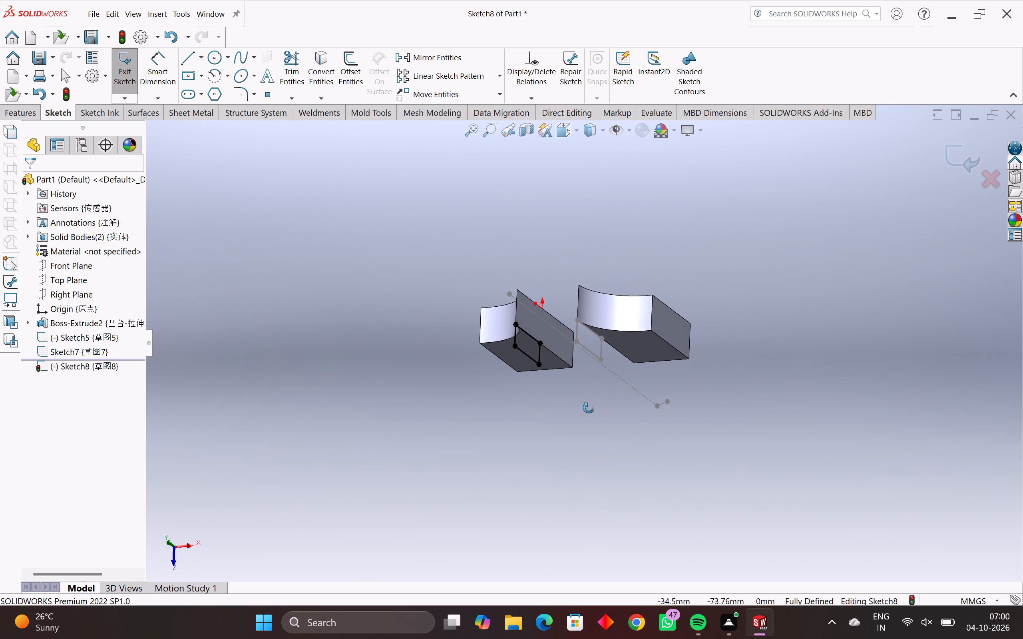
middle_drag(589, 408, 404, 479)
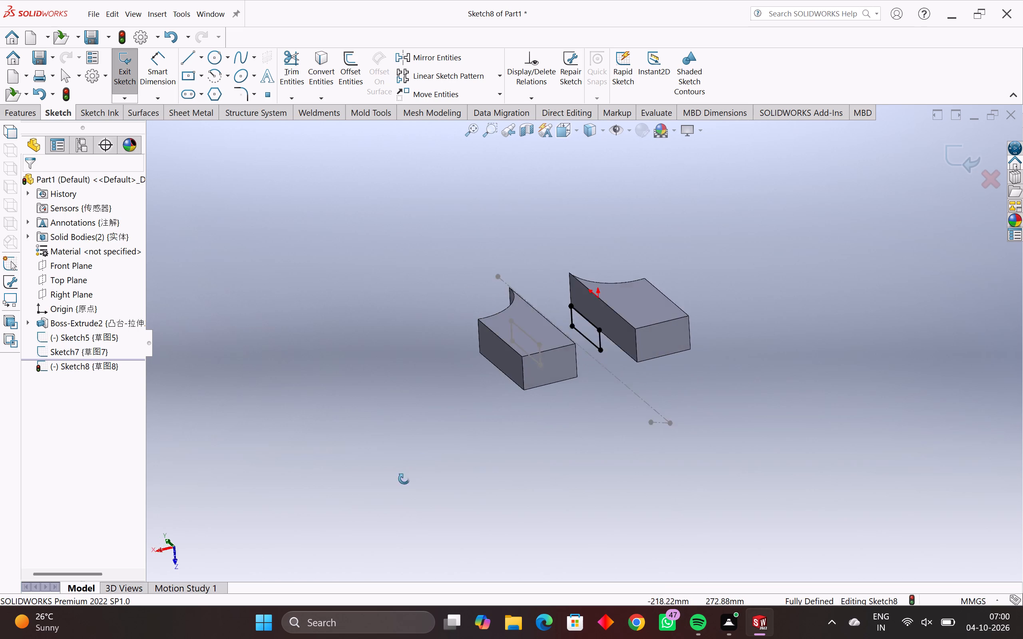
middle_drag(404, 479, 522, 418)
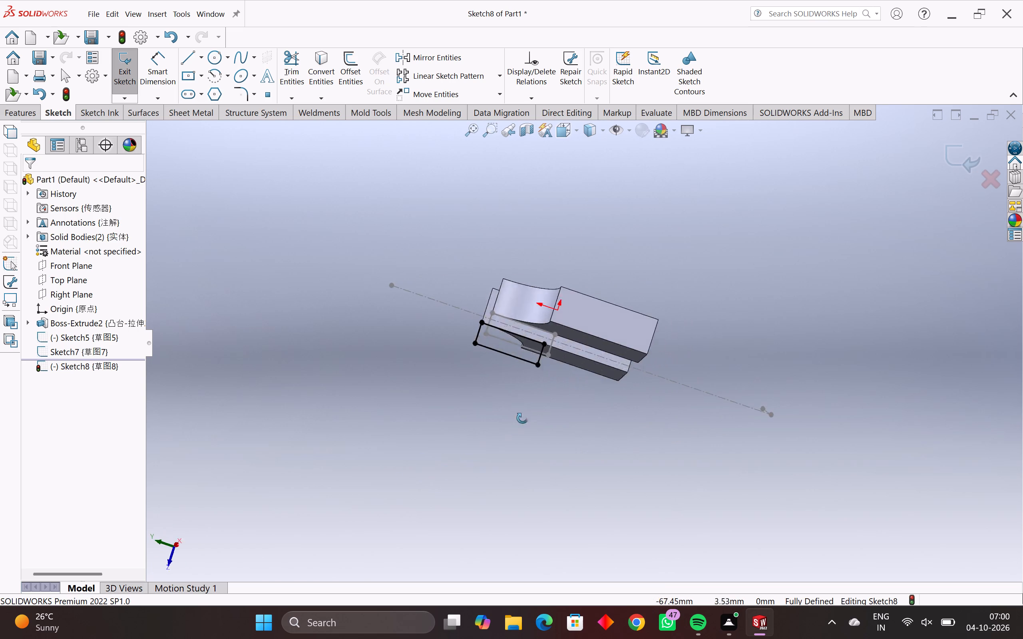
middle_drag(522, 418, 584, 352)
middle_drag(580, 346, 565, 302)
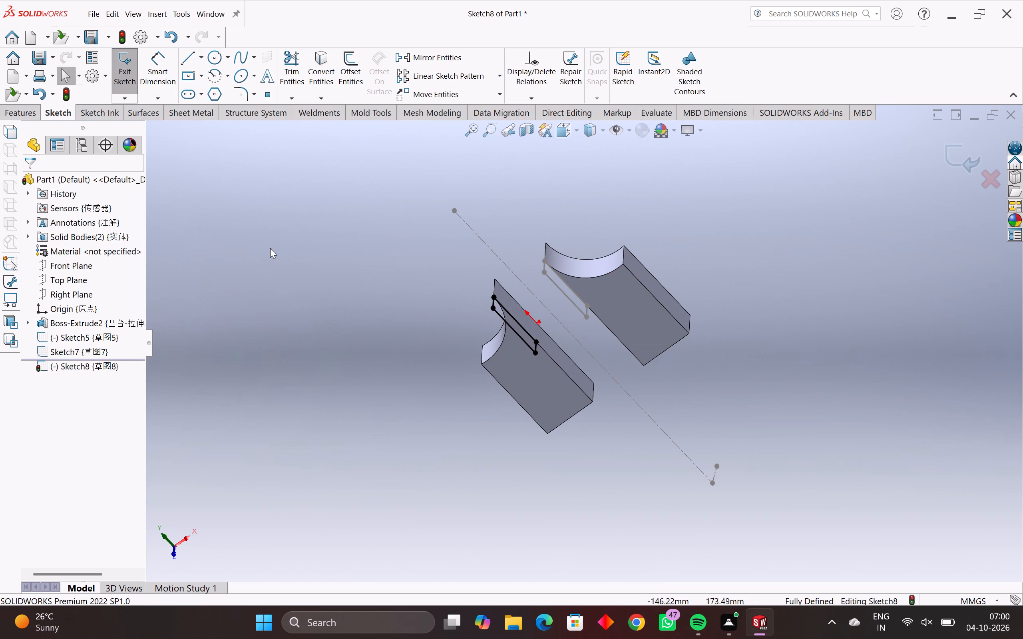
click(94, 266)
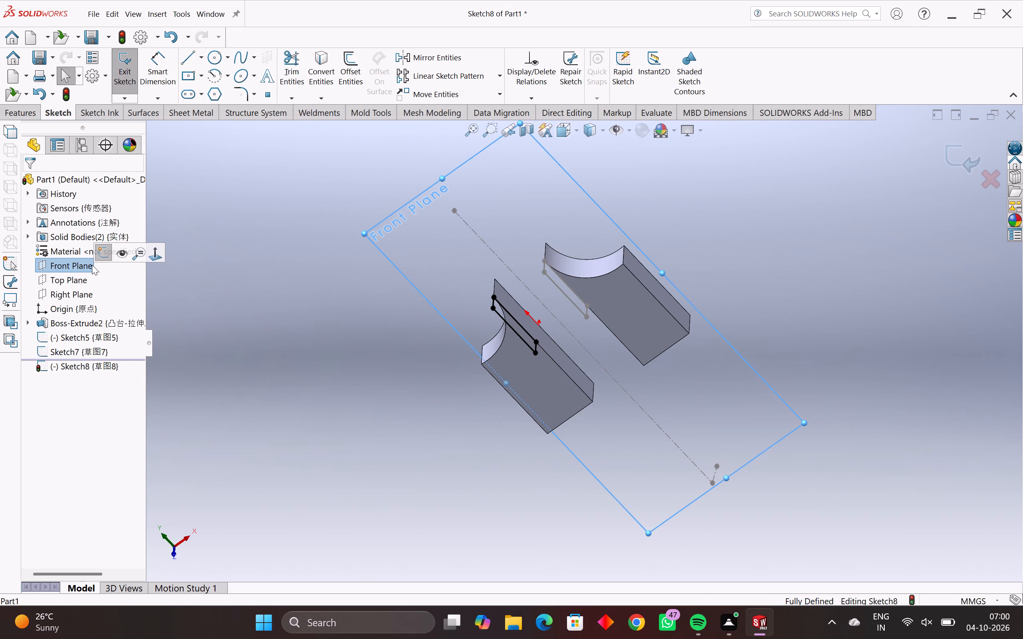
click(99, 265)
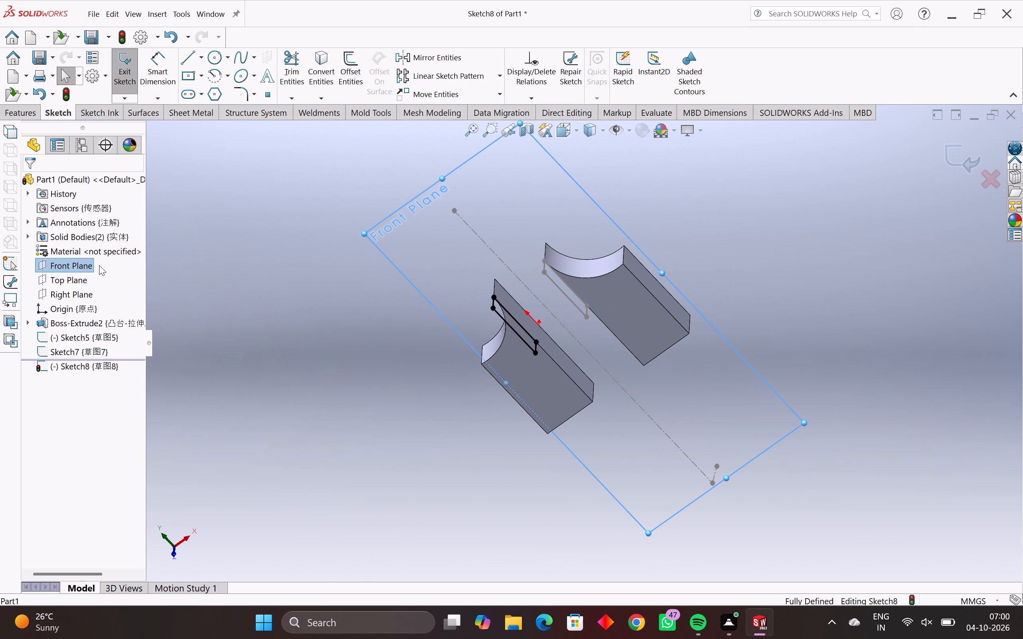
click(85, 266)
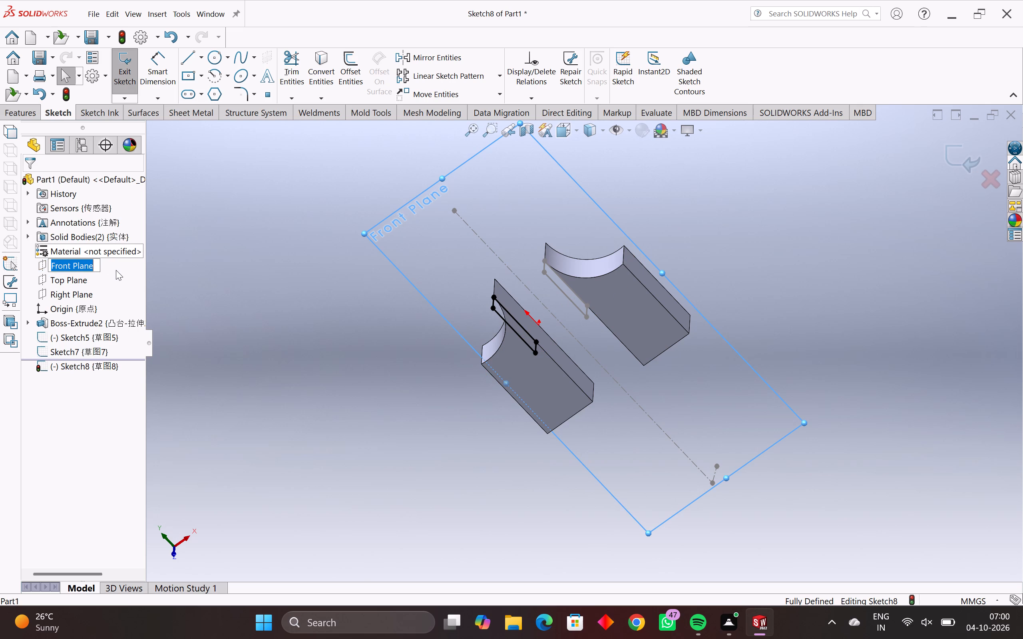
click(116, 270)
click(133, 256)
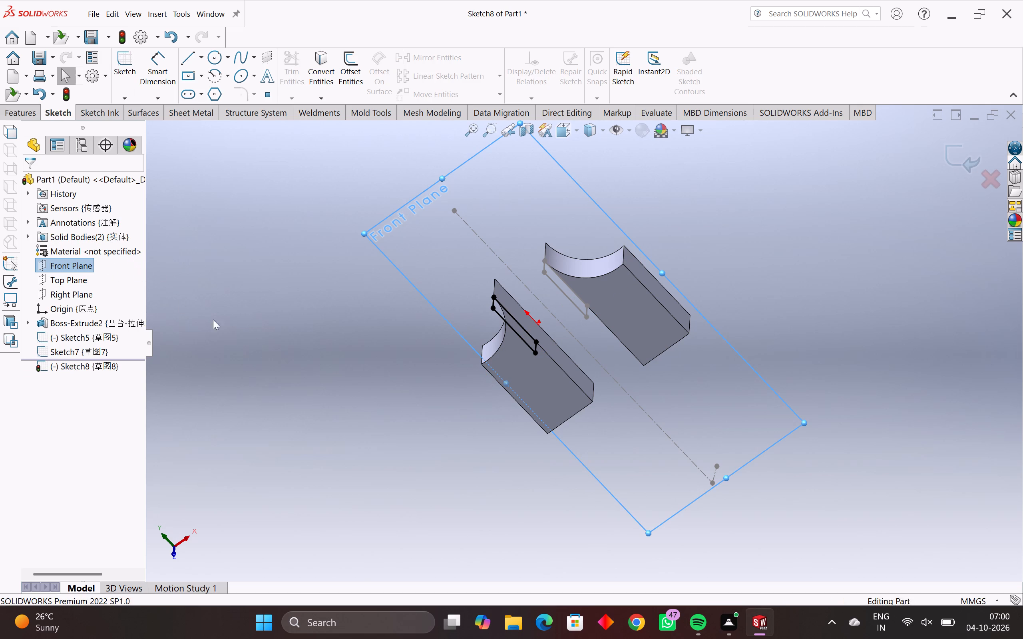
click(106, 264)
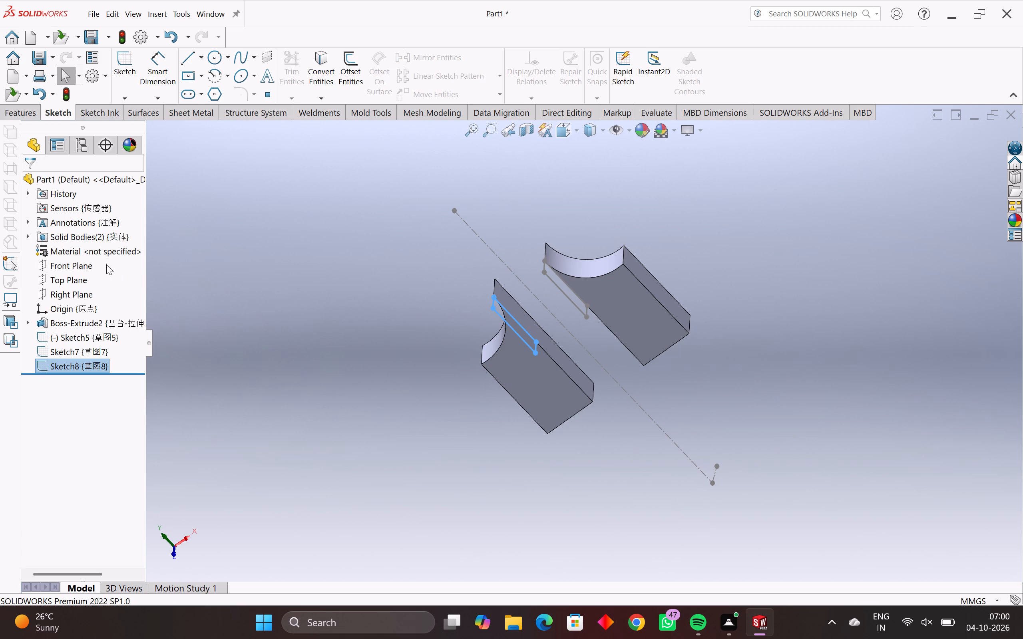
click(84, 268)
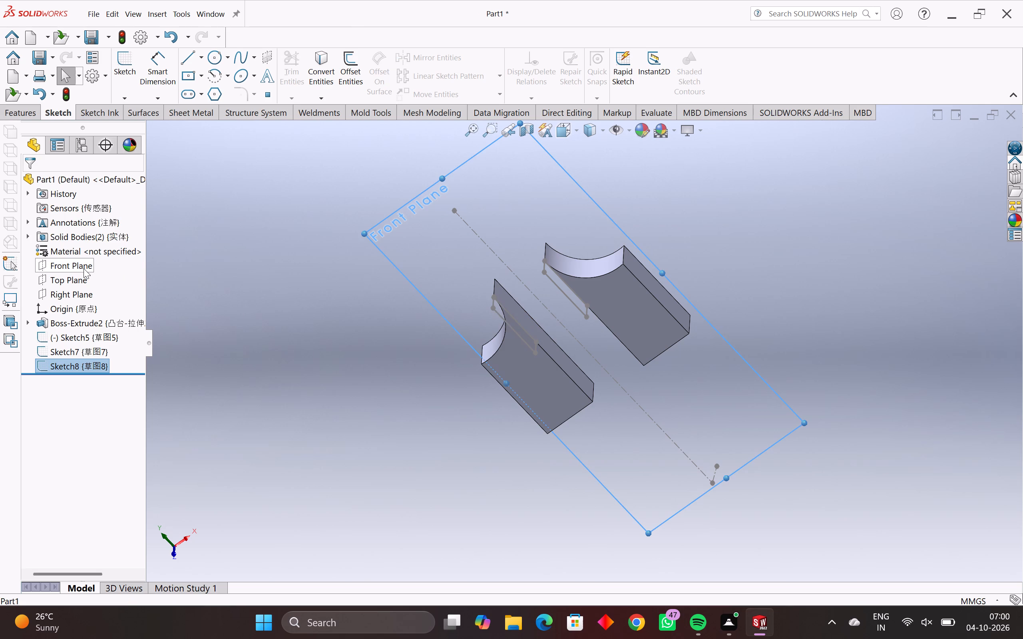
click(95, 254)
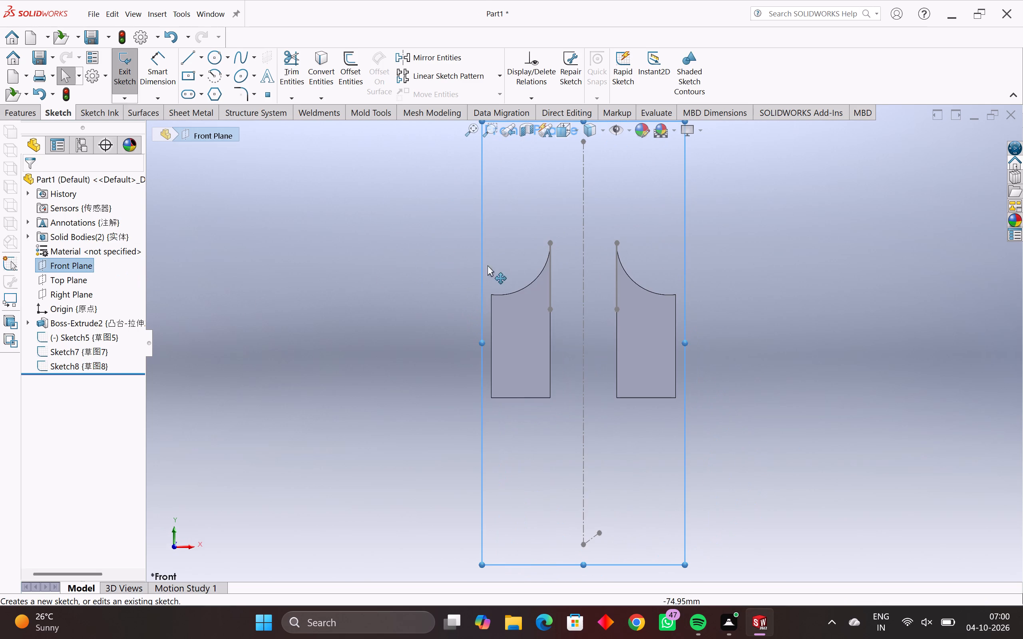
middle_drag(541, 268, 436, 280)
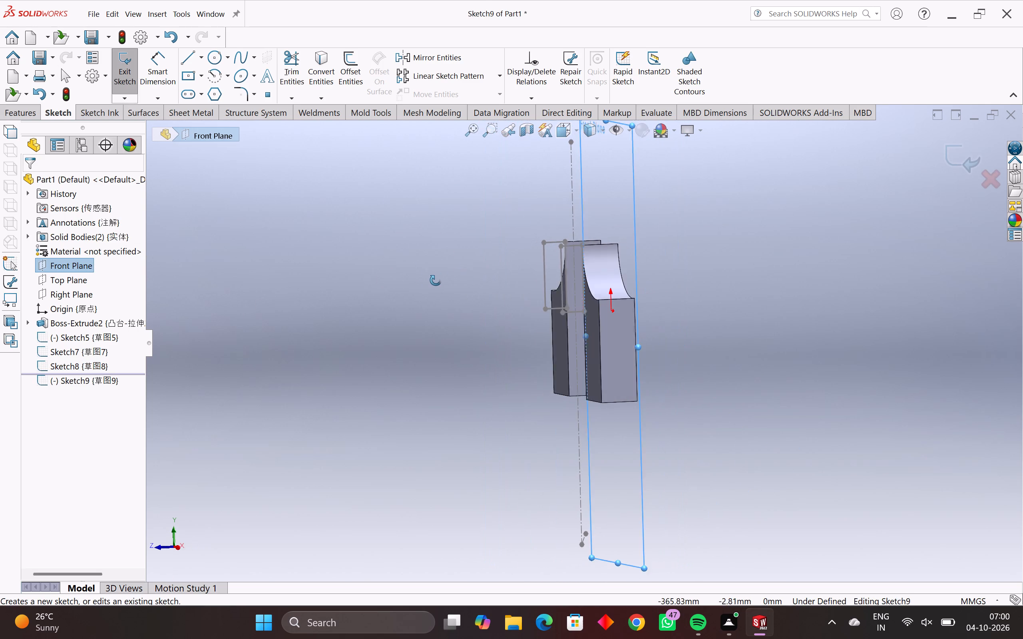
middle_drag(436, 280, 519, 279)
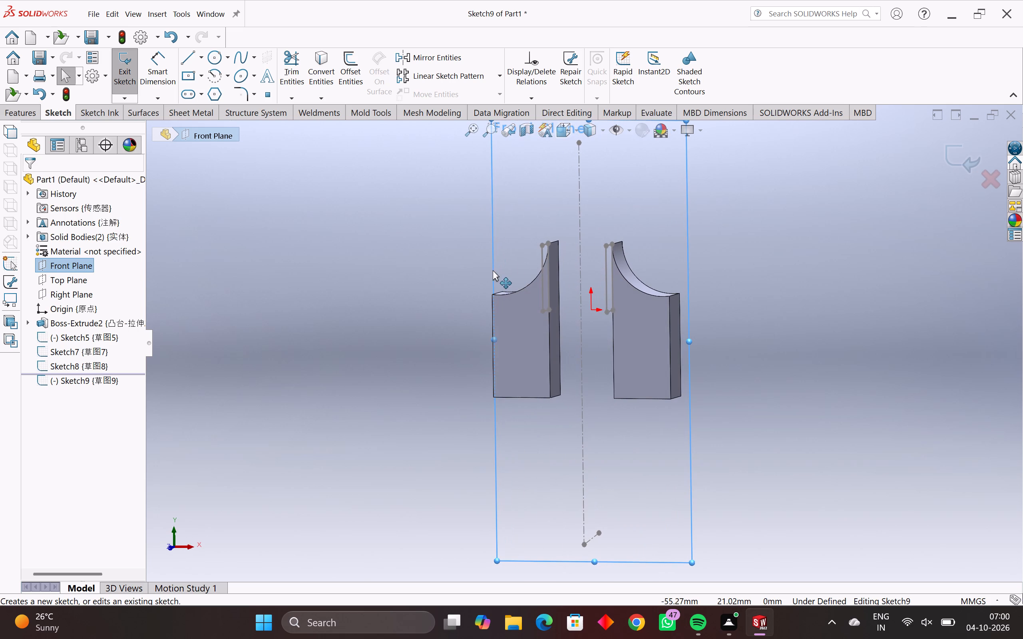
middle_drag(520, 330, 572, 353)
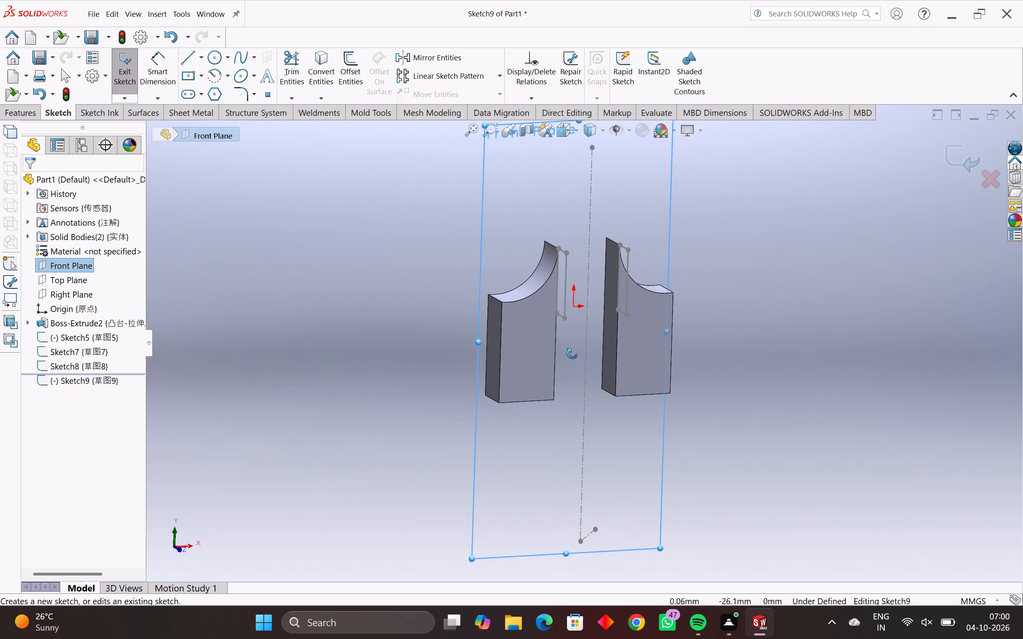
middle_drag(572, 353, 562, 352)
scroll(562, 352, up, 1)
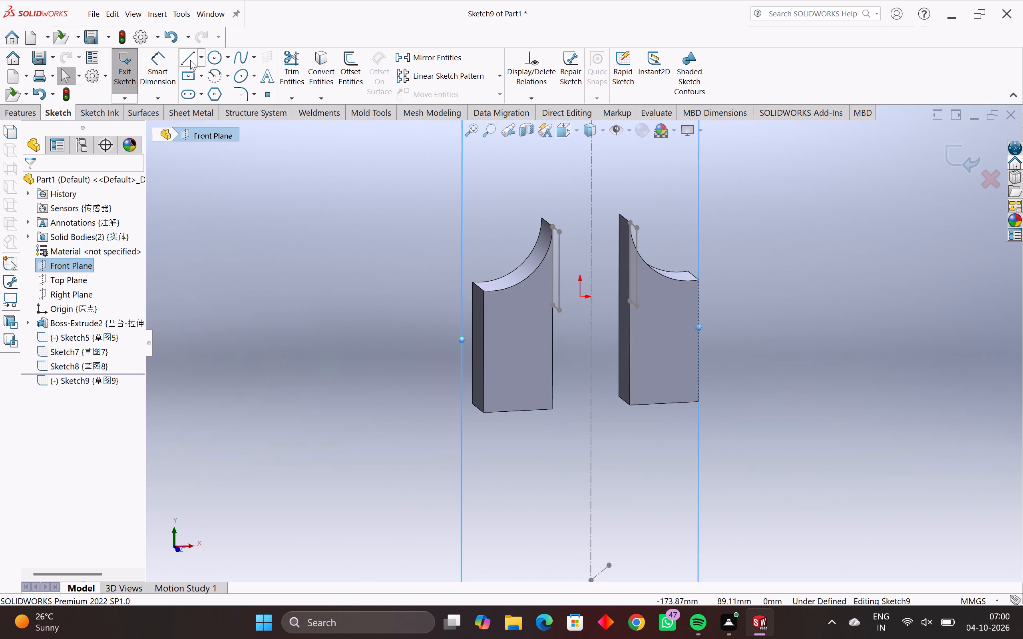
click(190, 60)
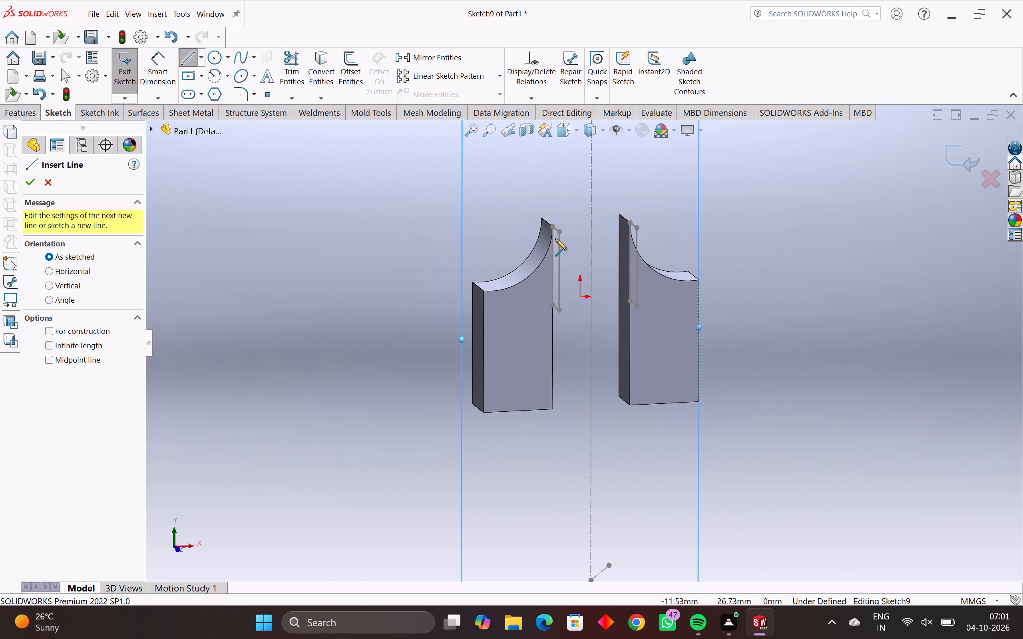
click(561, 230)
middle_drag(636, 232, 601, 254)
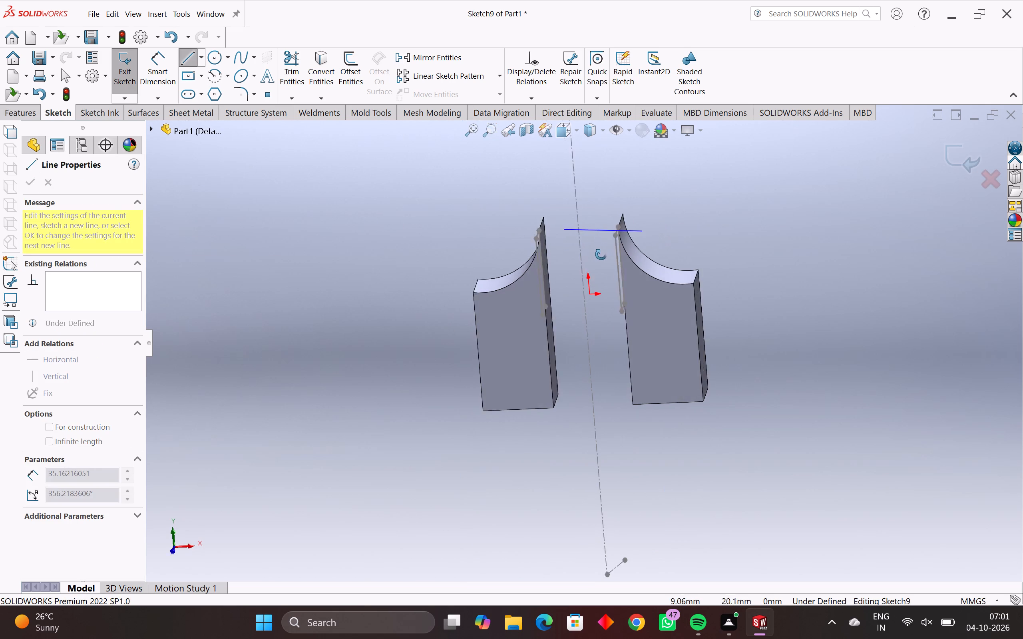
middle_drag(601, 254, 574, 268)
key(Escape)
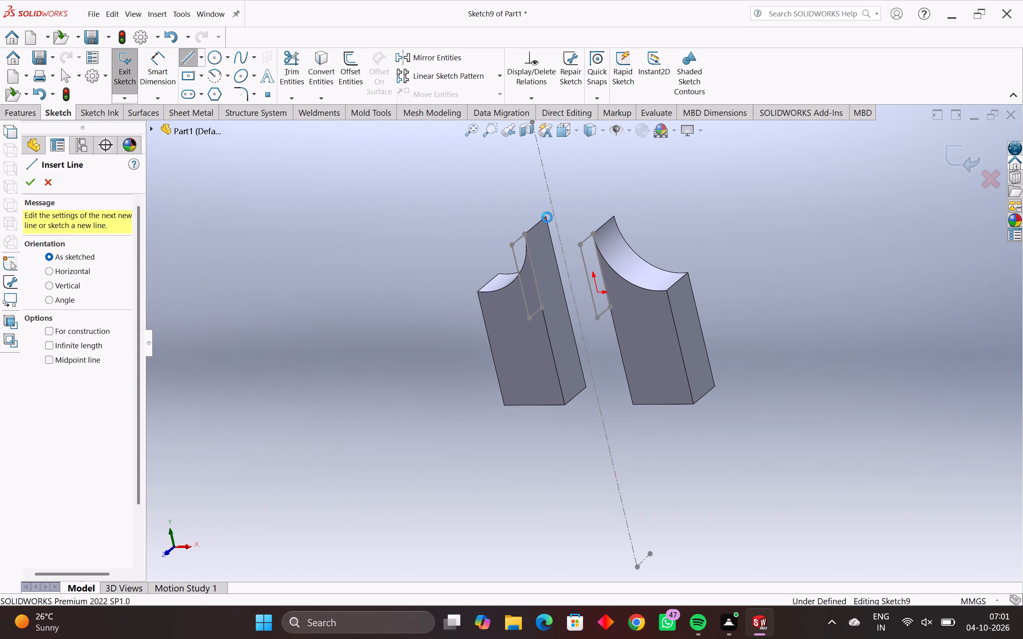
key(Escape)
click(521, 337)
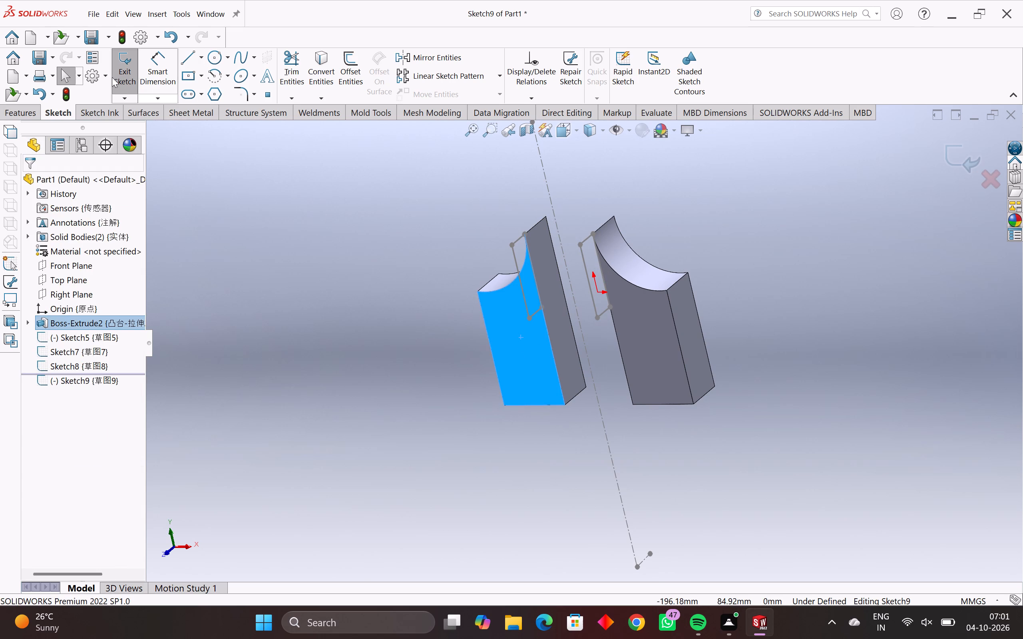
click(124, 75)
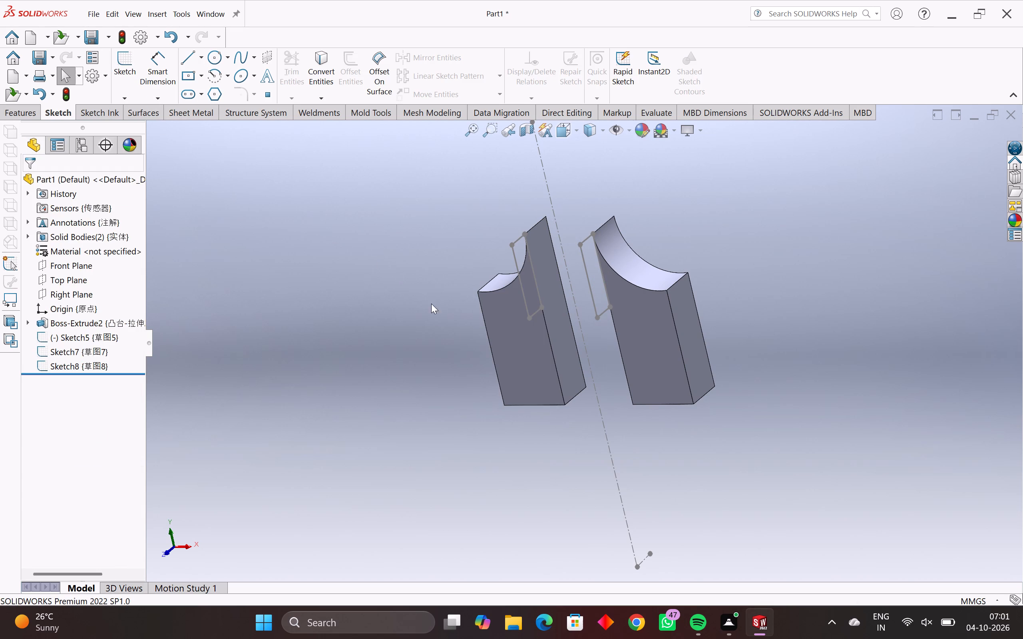
Start a sketch on one body's front face and draw a 36 mm horizontal line joining the upper corners of the two inner-face profiles.
click(498, 354)
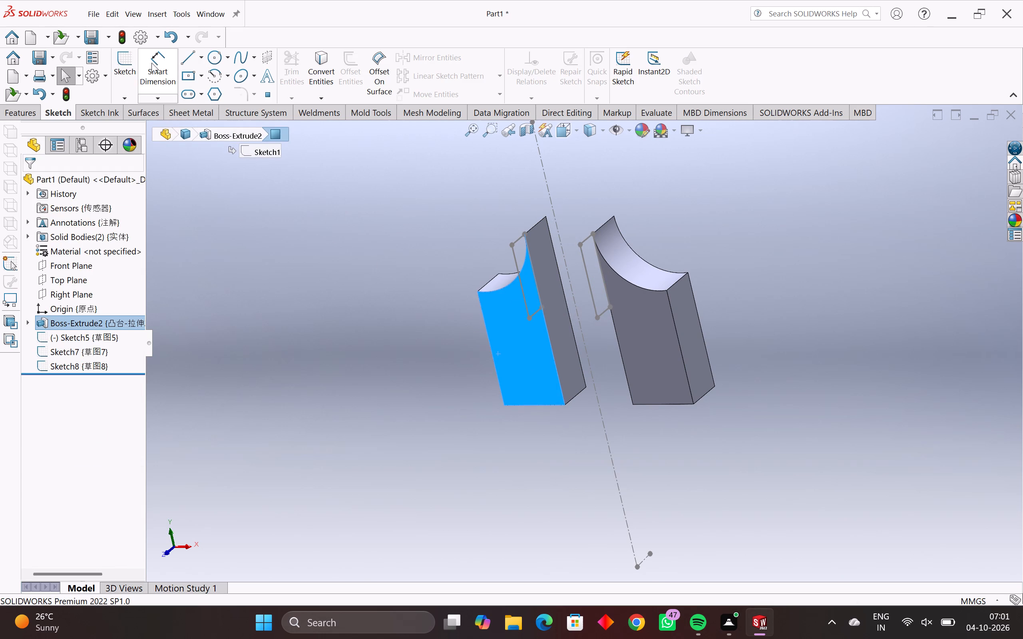
click(133, 62)
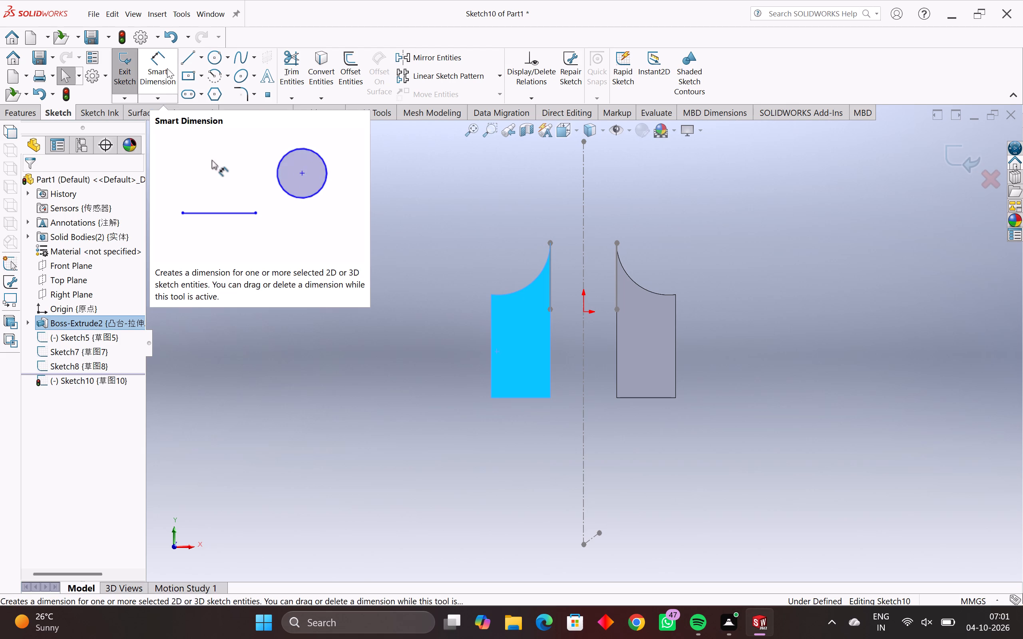
click(183, 65)
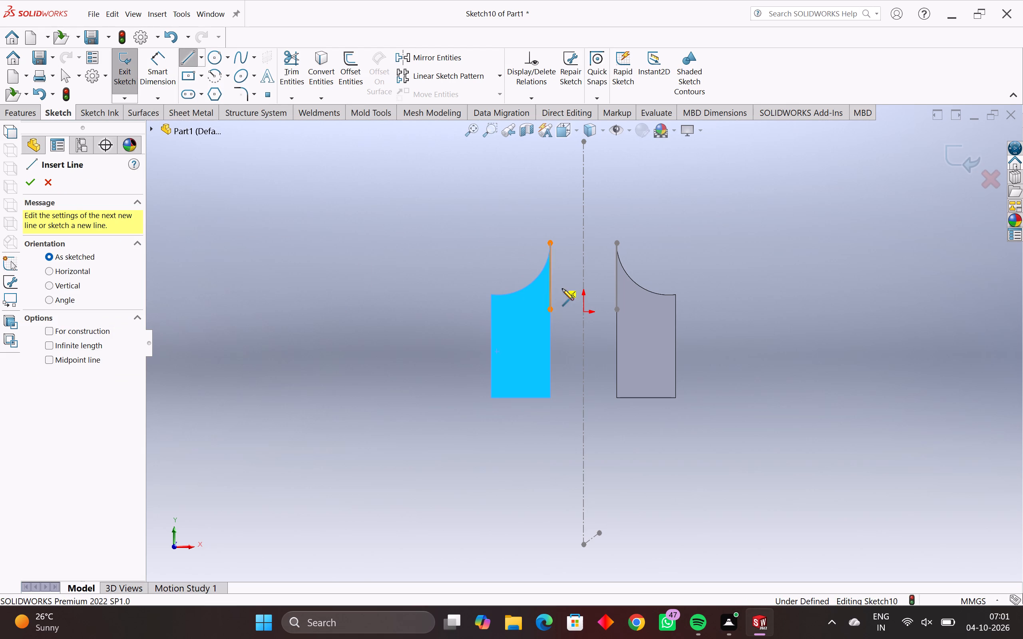
click(551, 242)
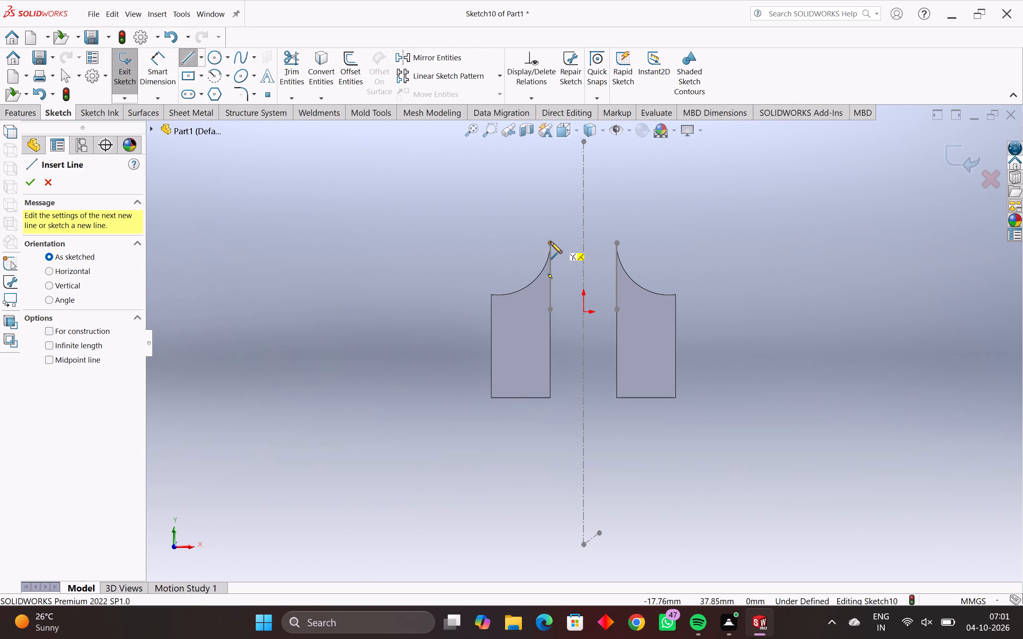
click(615, 244)
middle_drag(655, 266, 590, 297)
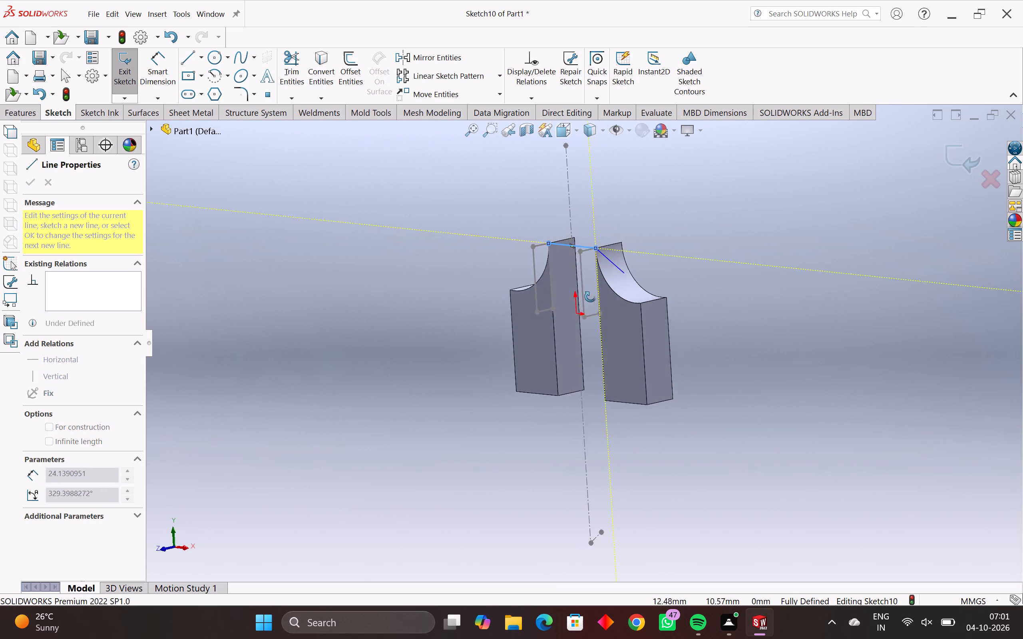
middle_drag(590, 297, 539, 325)
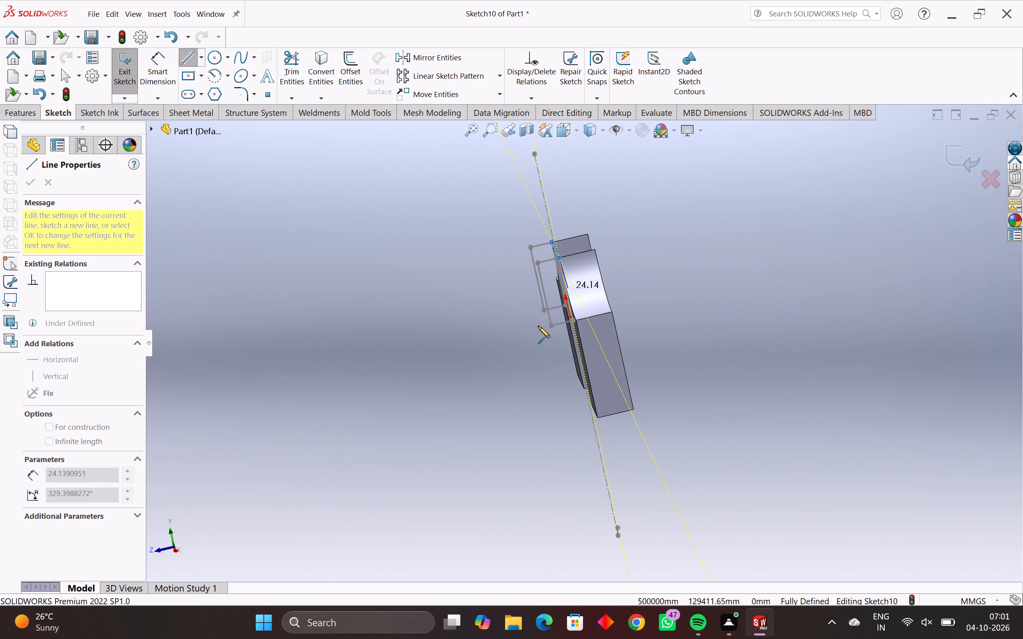
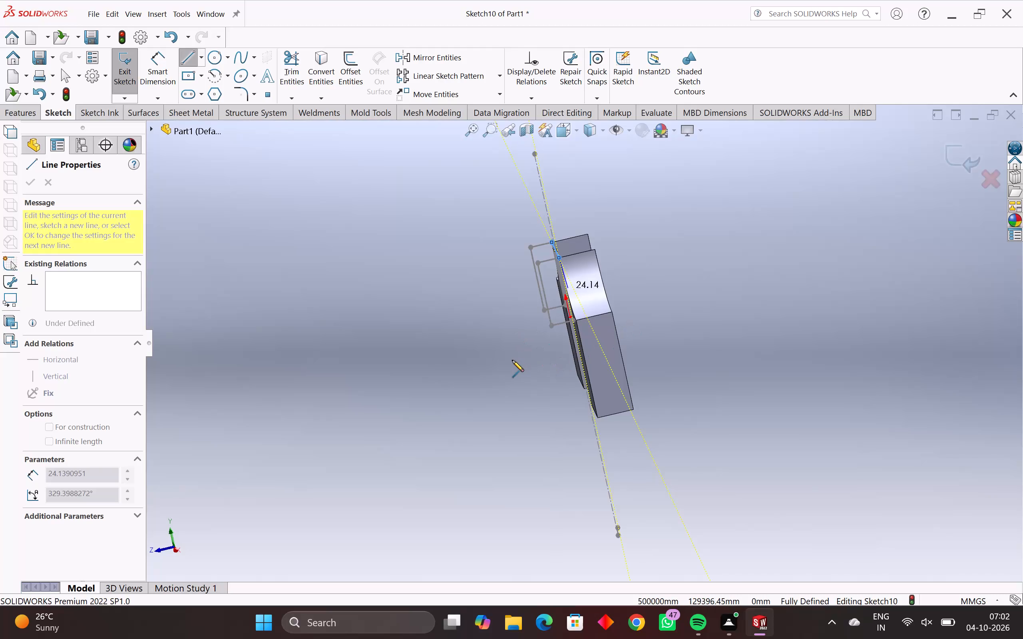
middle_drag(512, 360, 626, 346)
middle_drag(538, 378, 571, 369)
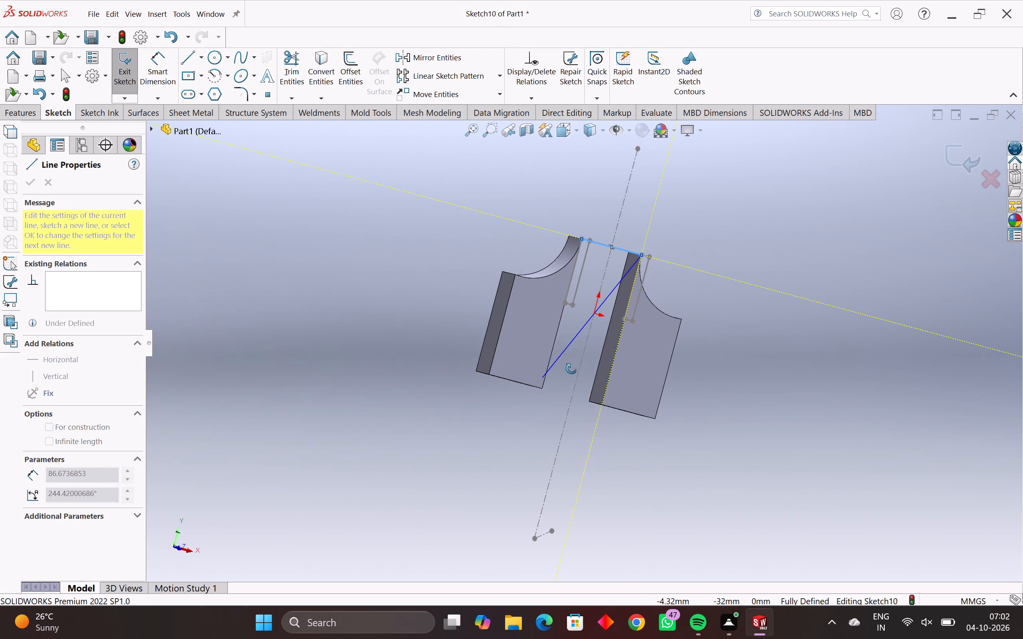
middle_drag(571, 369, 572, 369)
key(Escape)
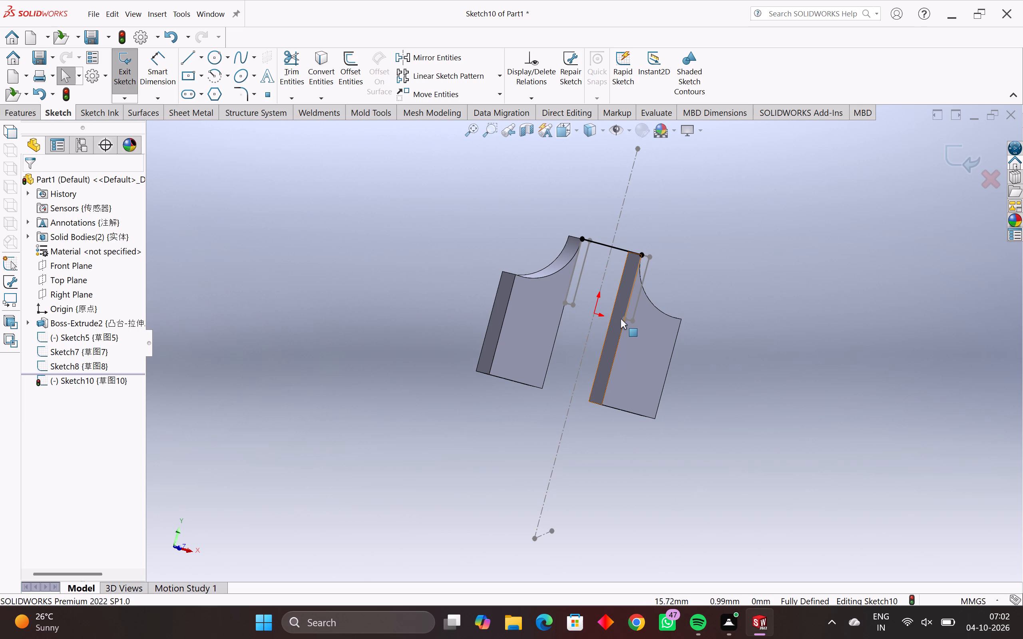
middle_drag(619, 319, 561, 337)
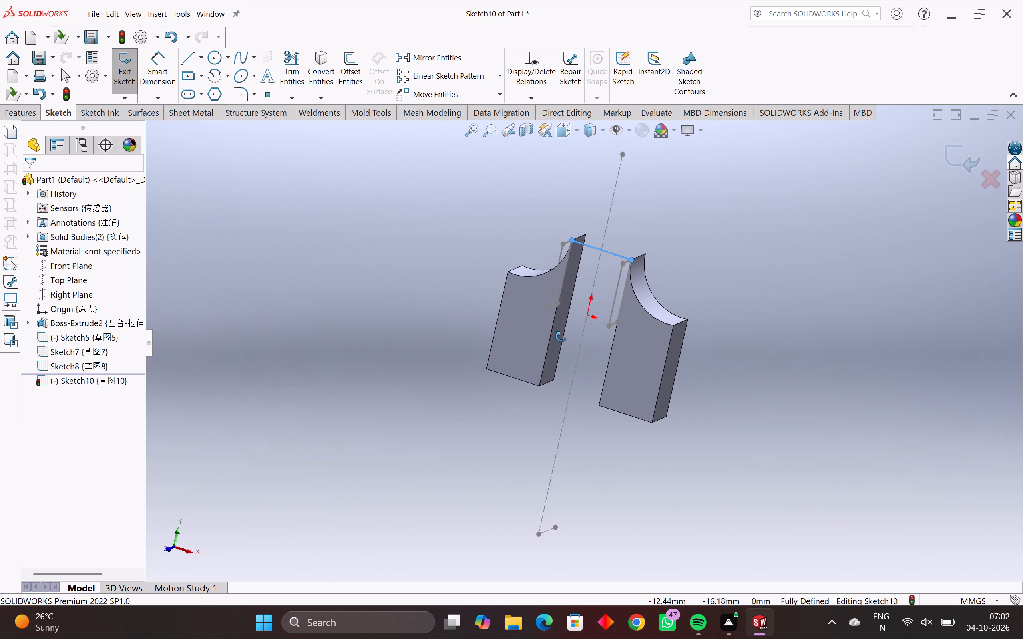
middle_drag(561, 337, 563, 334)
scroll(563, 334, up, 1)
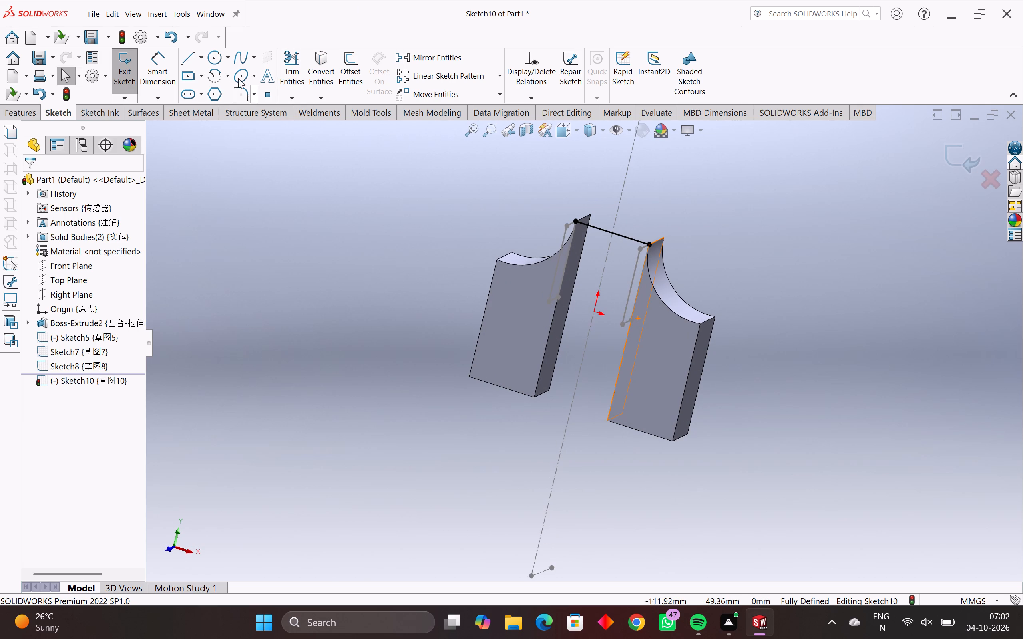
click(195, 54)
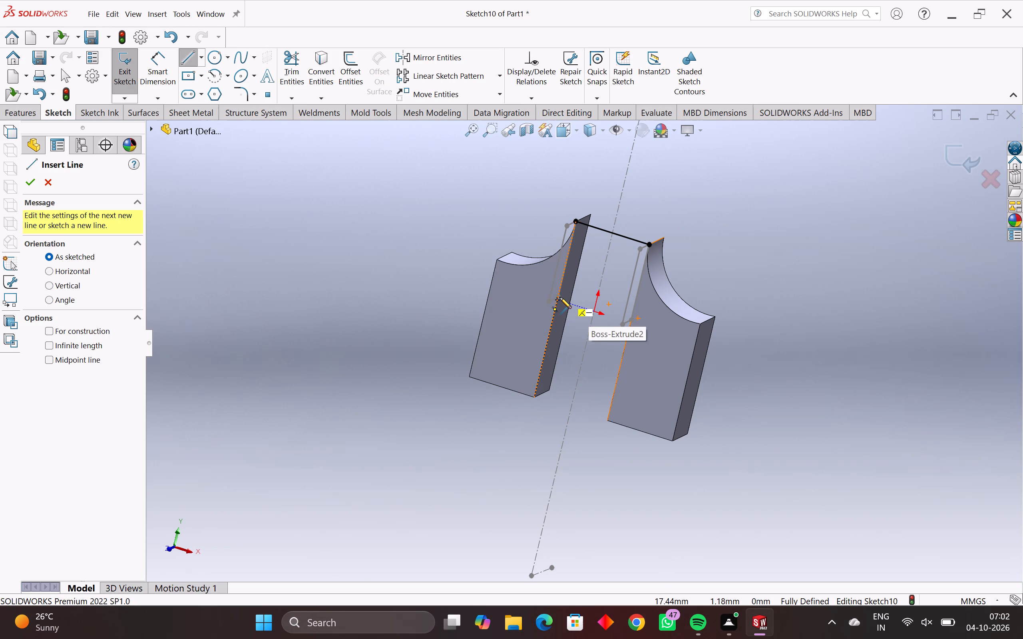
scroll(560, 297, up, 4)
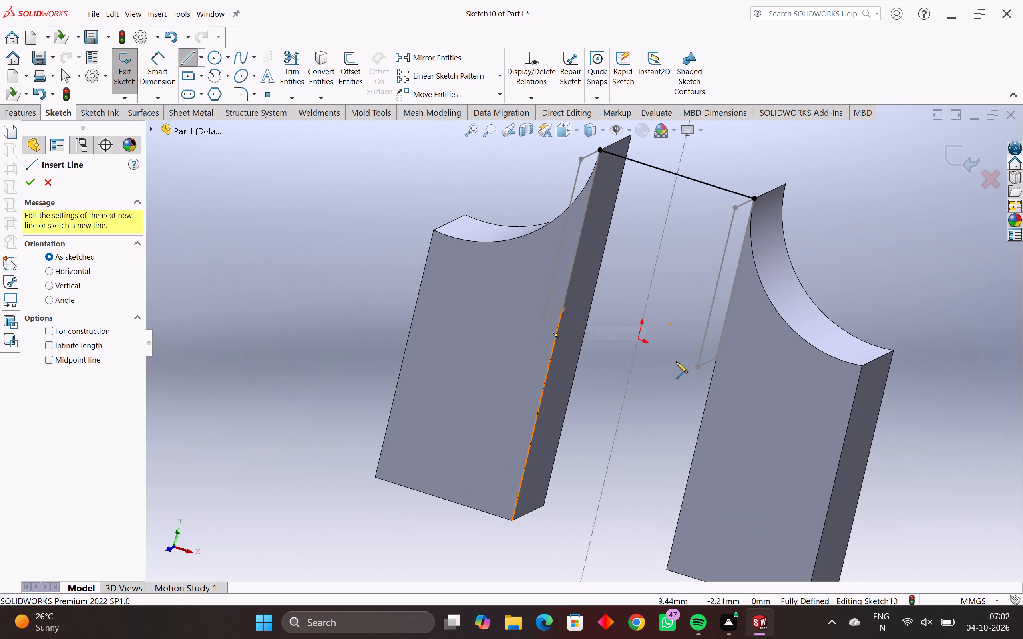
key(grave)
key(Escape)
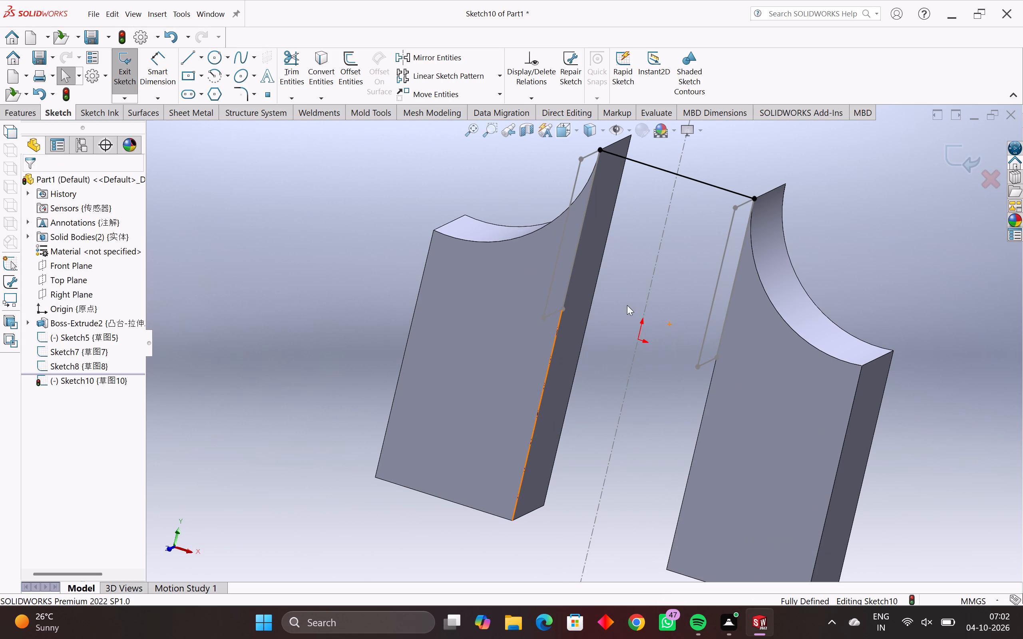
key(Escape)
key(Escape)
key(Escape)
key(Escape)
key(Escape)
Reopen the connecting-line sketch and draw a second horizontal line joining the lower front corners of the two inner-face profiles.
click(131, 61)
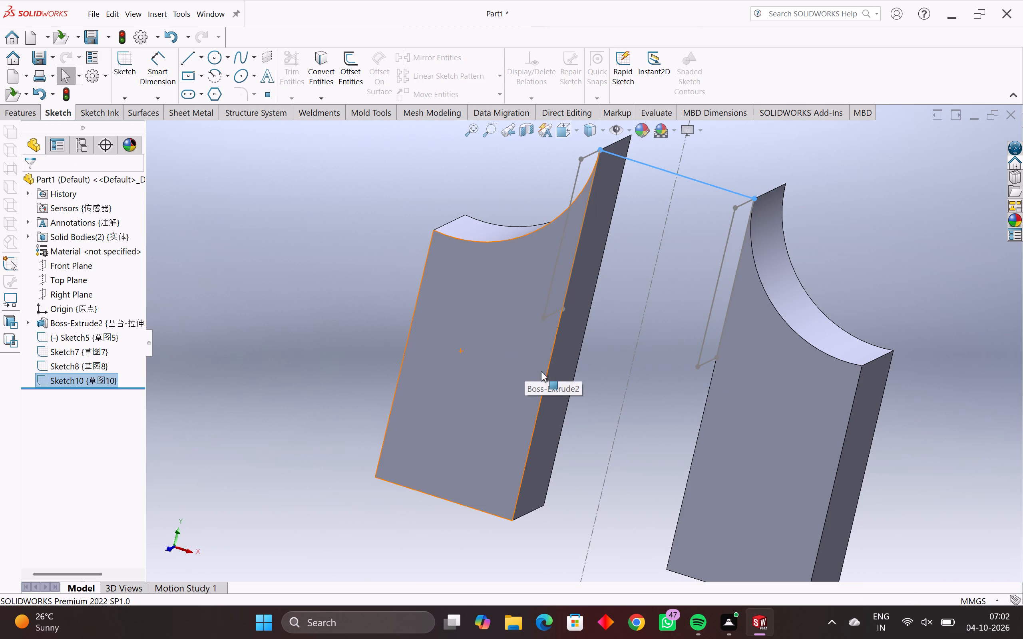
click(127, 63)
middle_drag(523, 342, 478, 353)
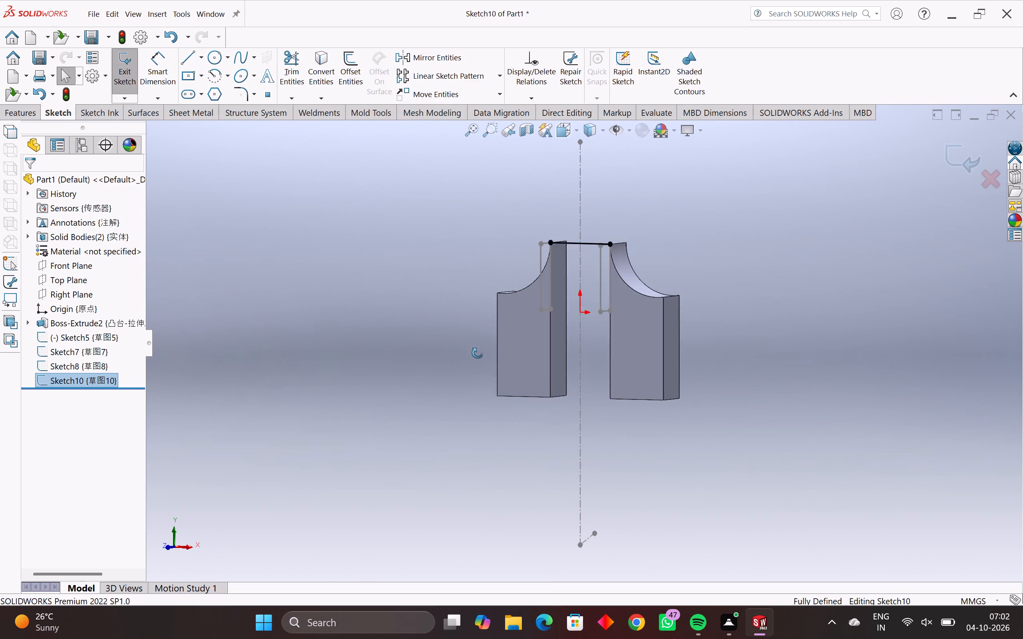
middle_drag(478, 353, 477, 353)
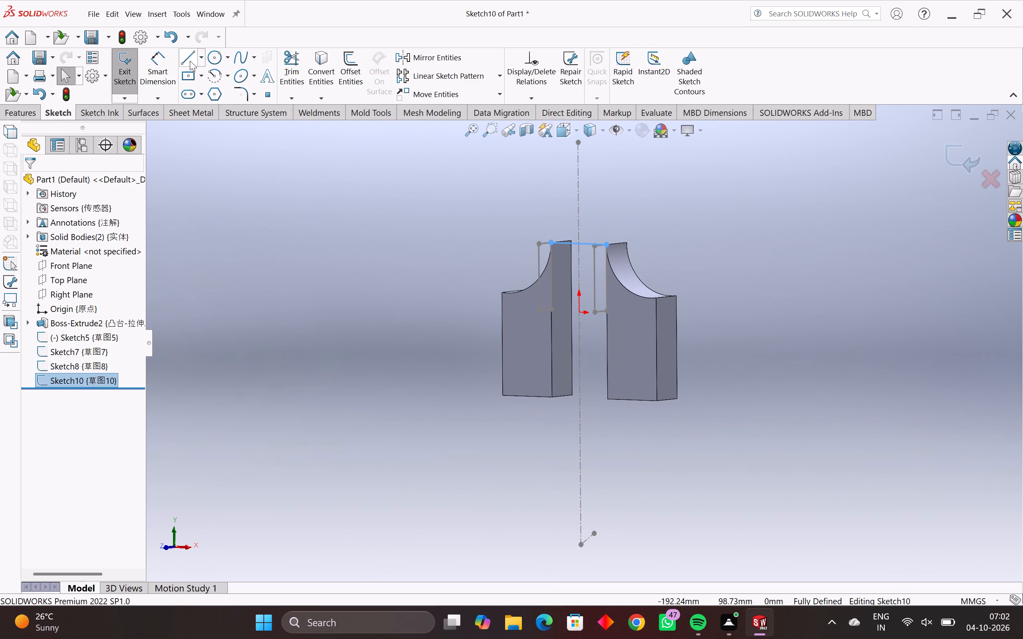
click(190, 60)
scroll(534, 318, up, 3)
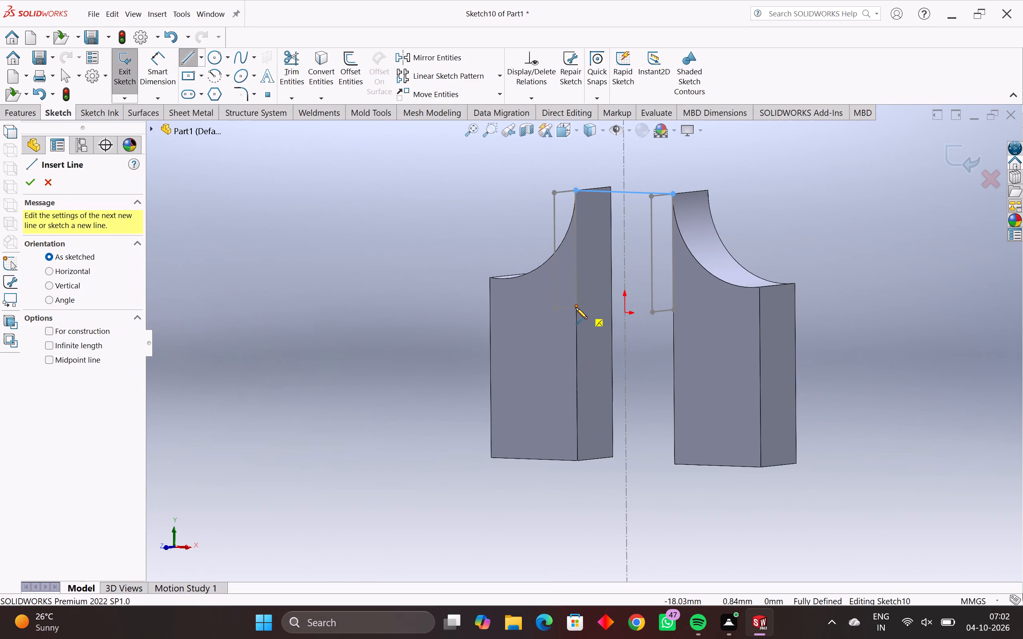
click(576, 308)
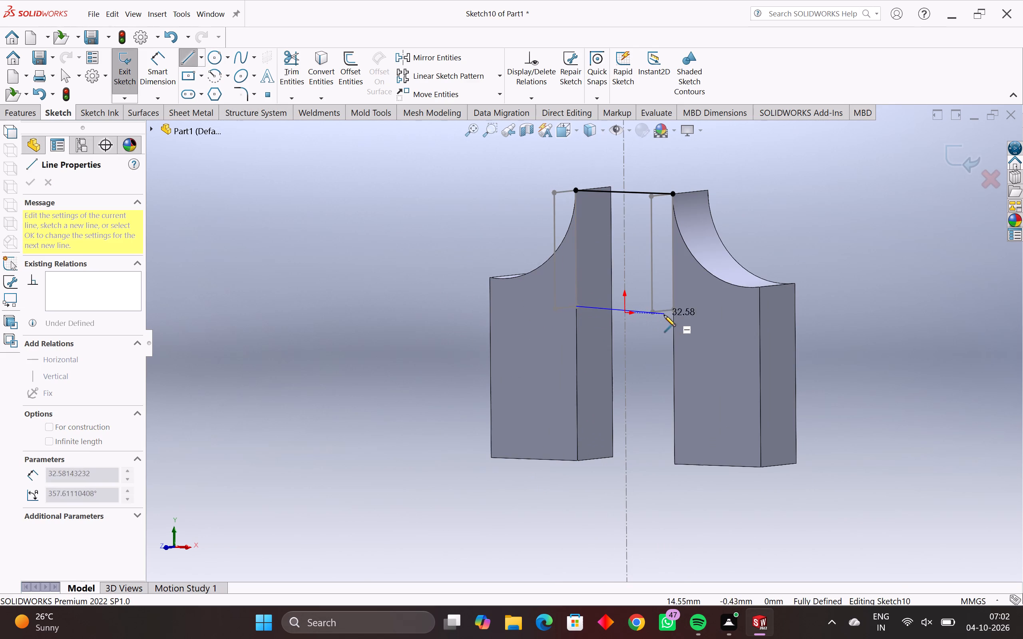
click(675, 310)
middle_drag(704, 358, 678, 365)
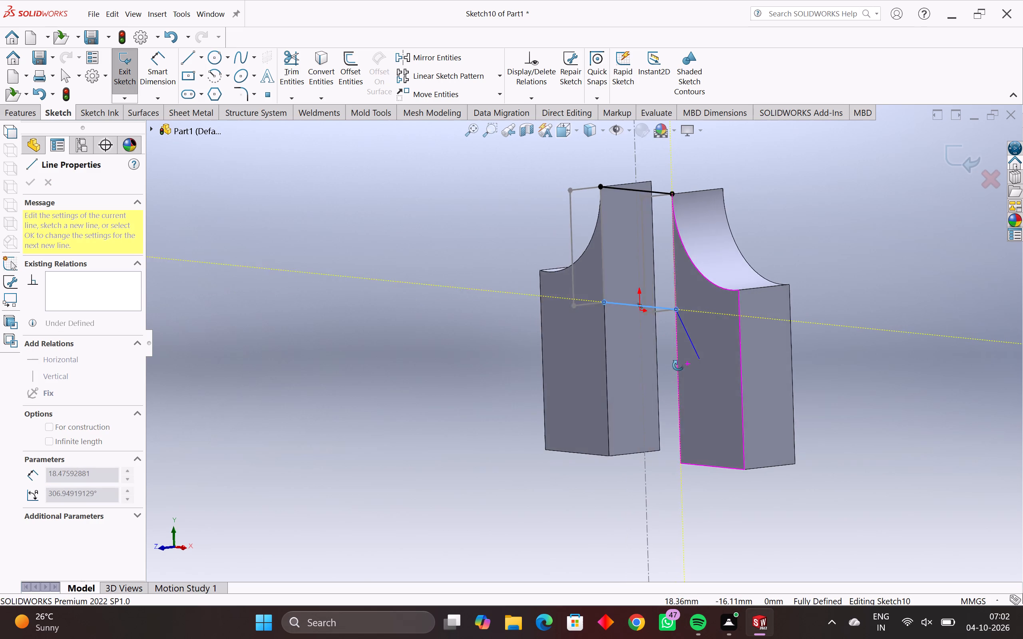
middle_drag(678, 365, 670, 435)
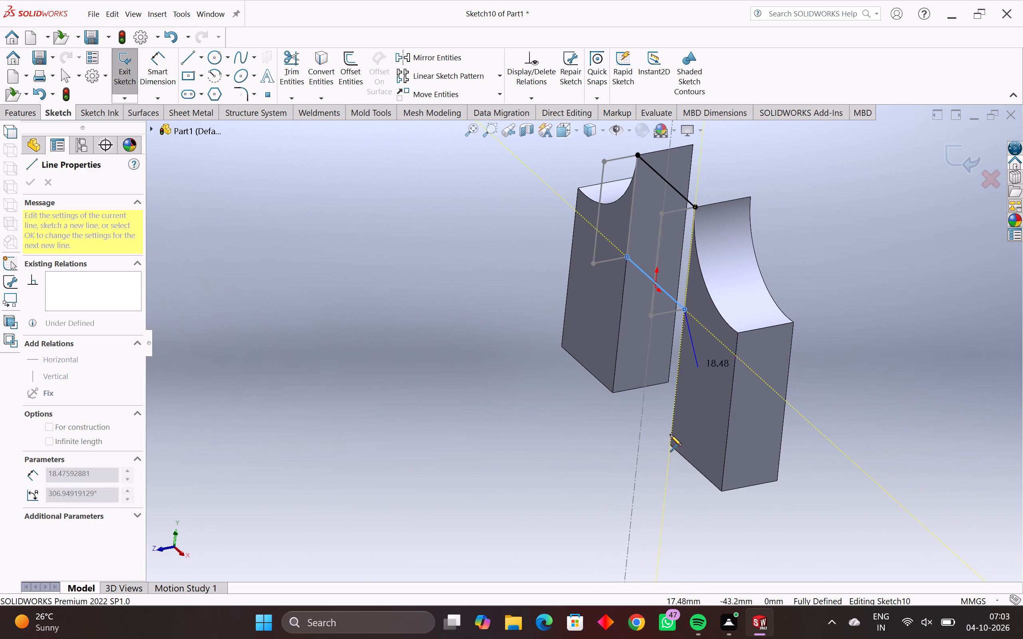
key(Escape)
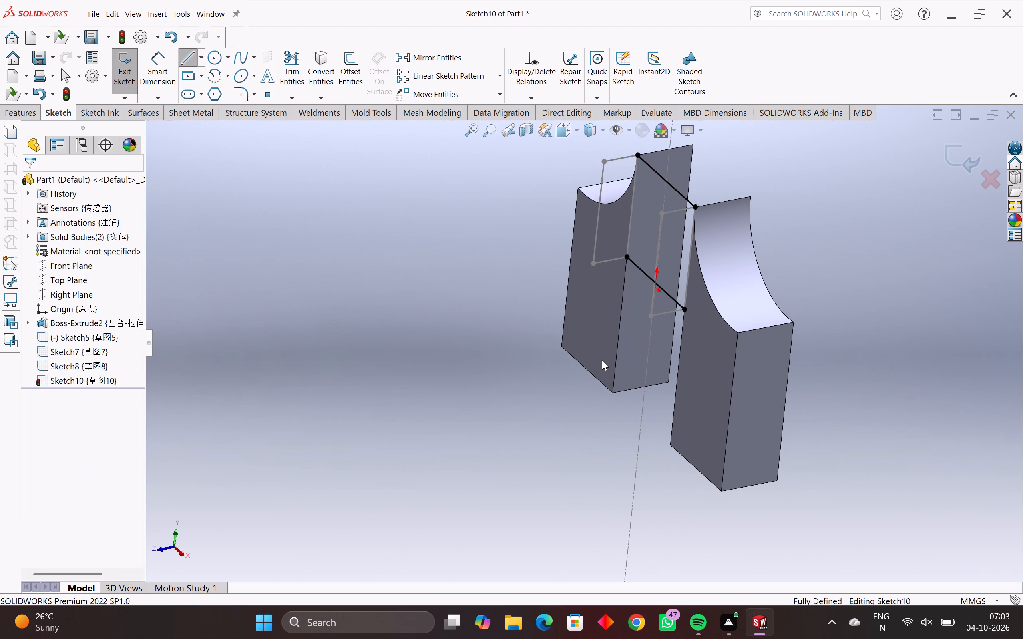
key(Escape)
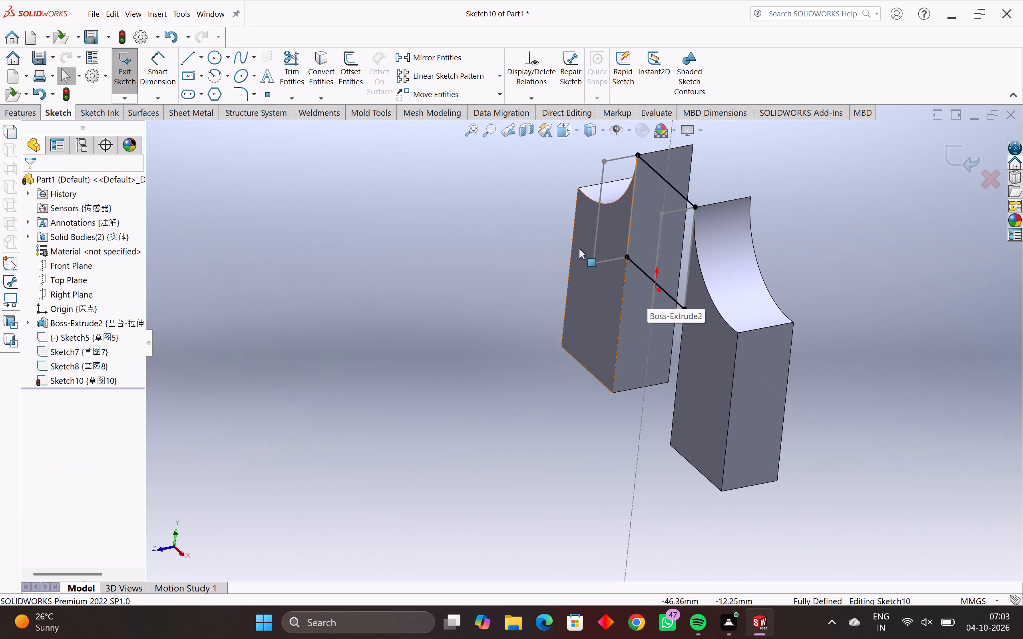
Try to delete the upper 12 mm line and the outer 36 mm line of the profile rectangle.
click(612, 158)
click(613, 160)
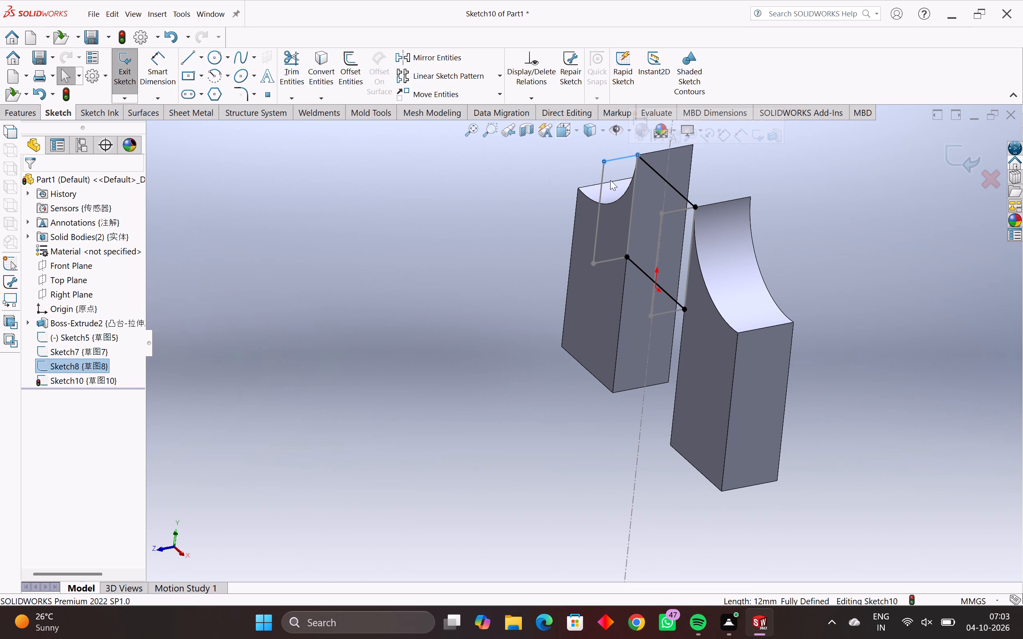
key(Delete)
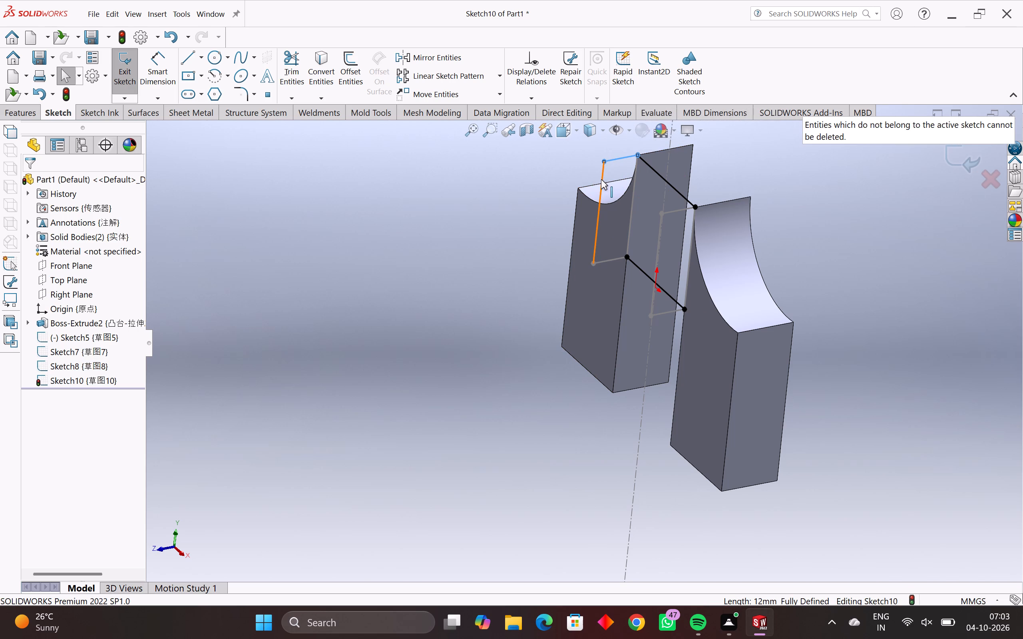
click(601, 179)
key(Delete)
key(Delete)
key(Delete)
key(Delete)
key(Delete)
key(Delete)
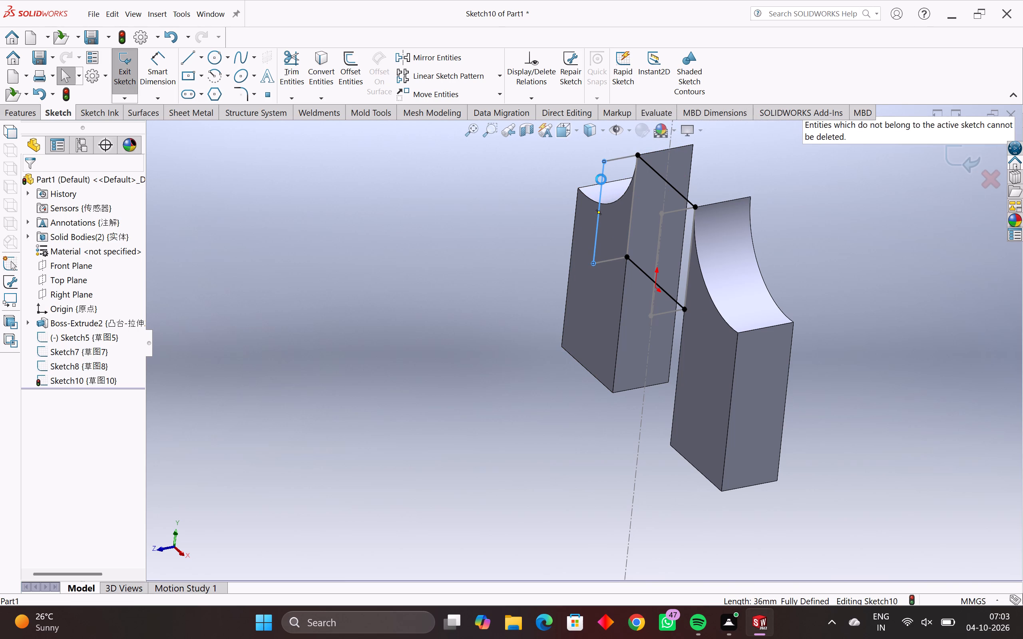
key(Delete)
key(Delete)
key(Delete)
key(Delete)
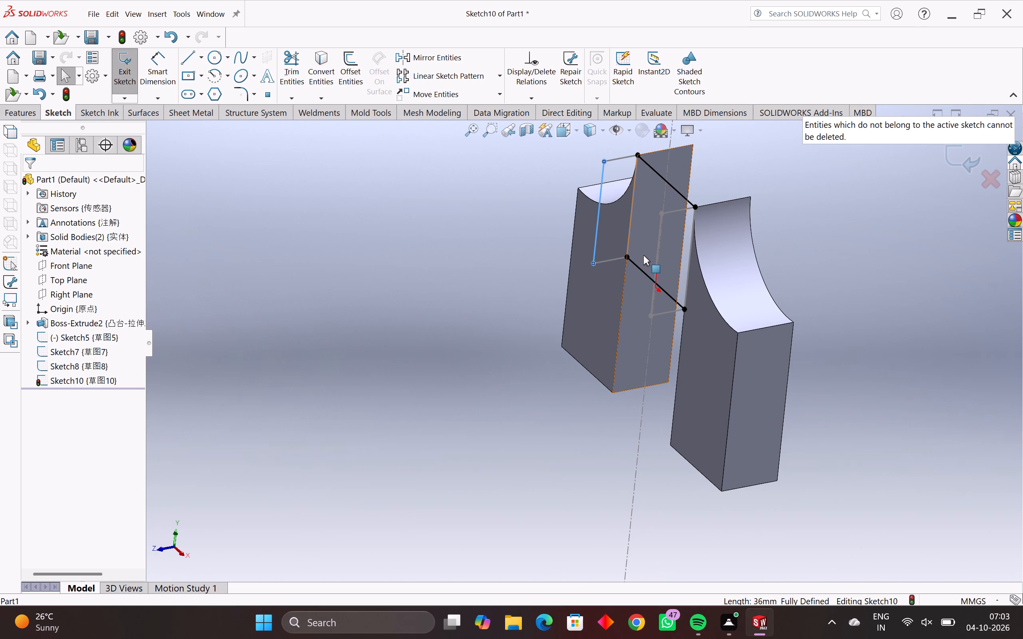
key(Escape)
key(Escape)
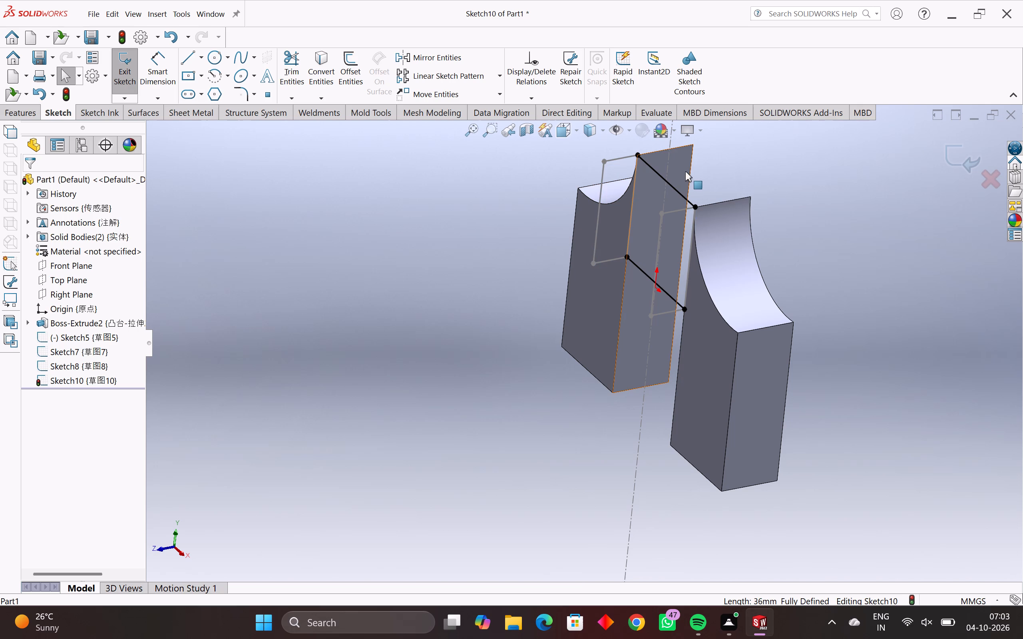
Undo the two connecting lines between the profiles, back to before their sketch was started.
drag(685, 171, 623, 306)
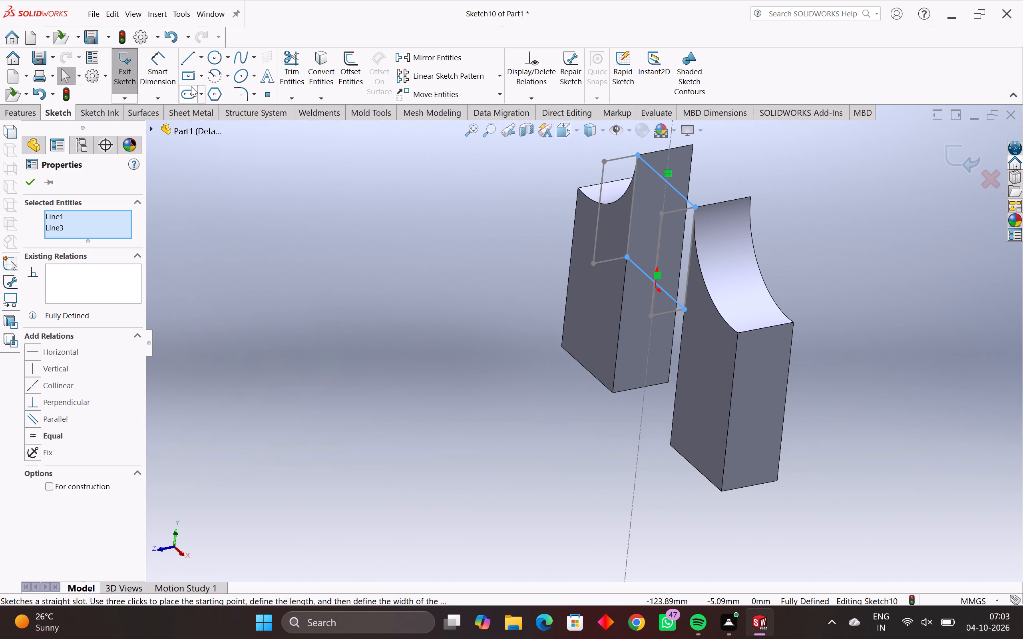
key(ctrl+z)
key(ctrl+z)
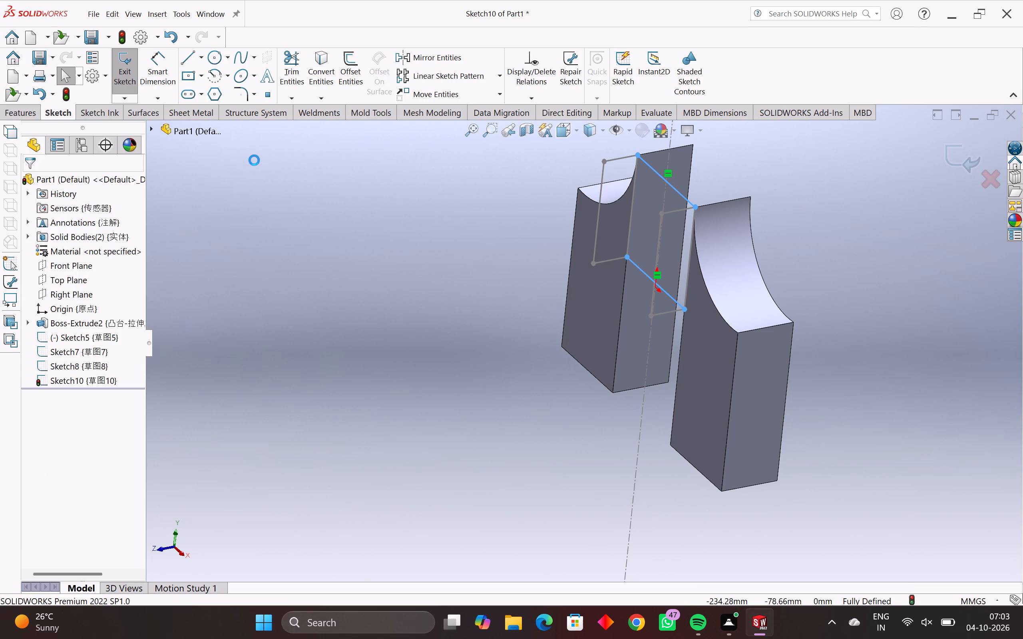
key(ctrl+z)
key(ctrl+z)
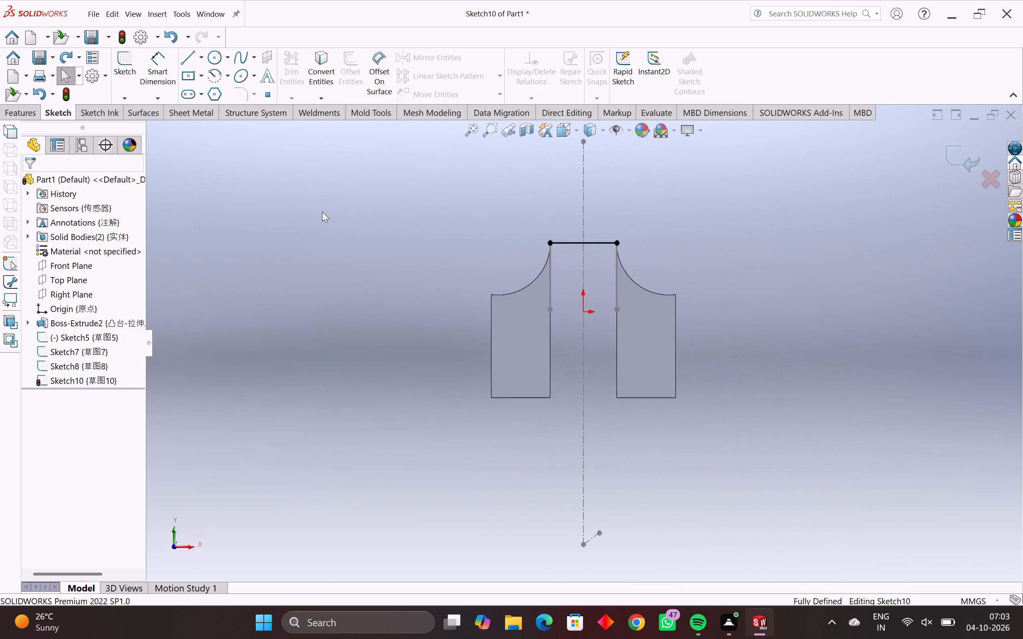
key(ctrl+z)
key(ctrl+z)
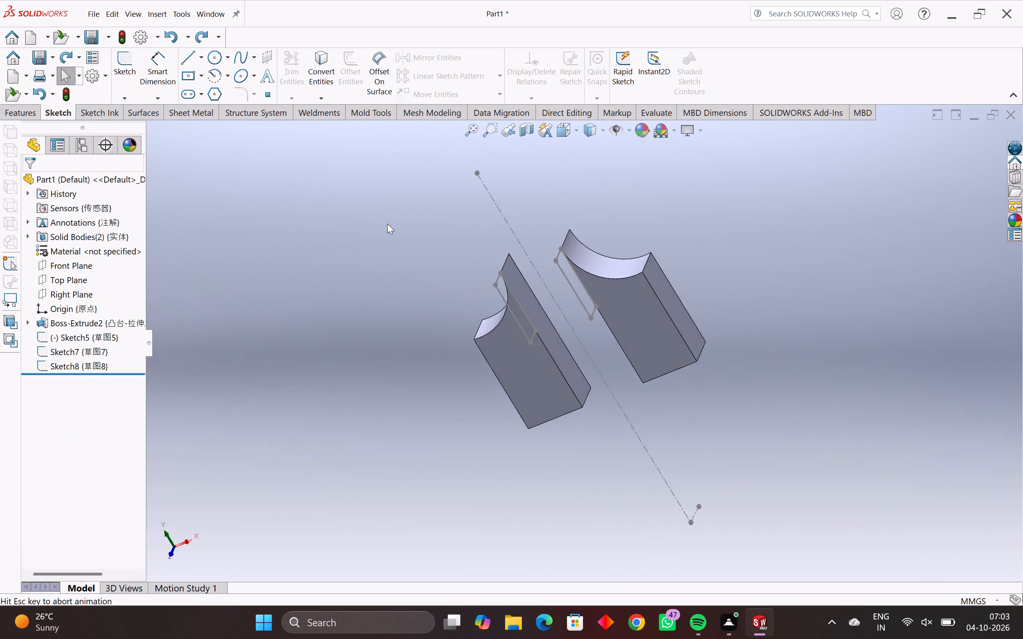
Undo the trims and converted lines of the second 12 by 36 mm profile until its whole sketch is removed.
key(ctrl+z)
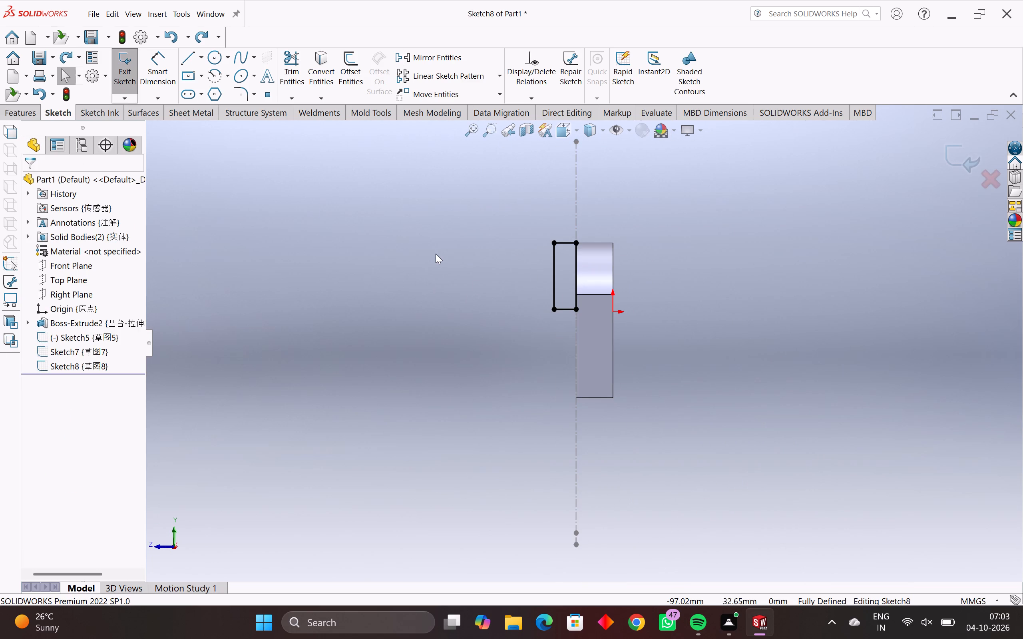
ctrl+middle_drag(483, 286, 573, 315)
middle_drag(587, 311, 646, 316)
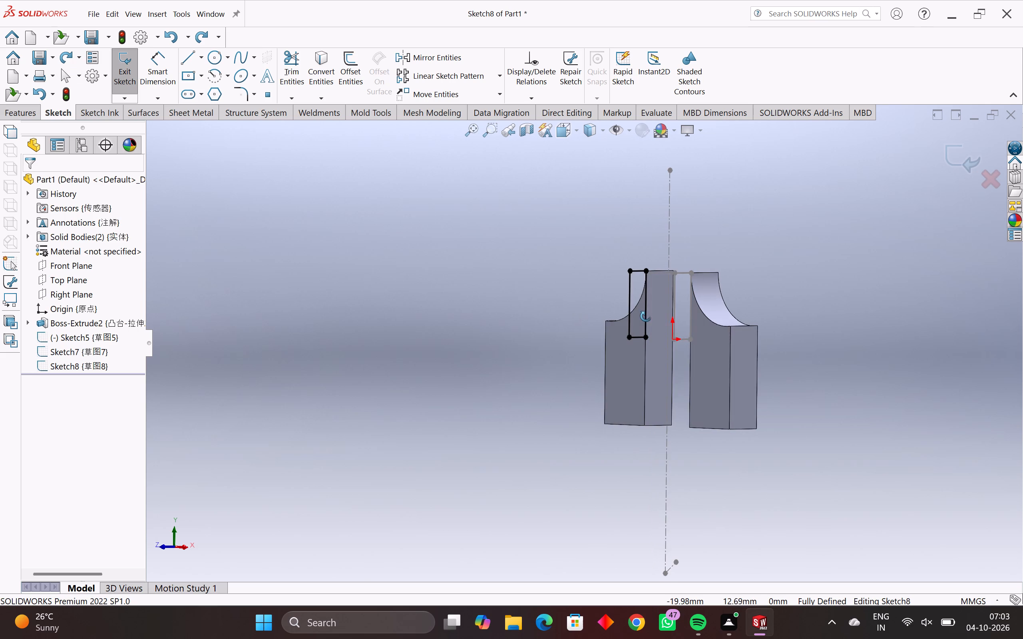
middle_drag(646, 316, 611, 332)
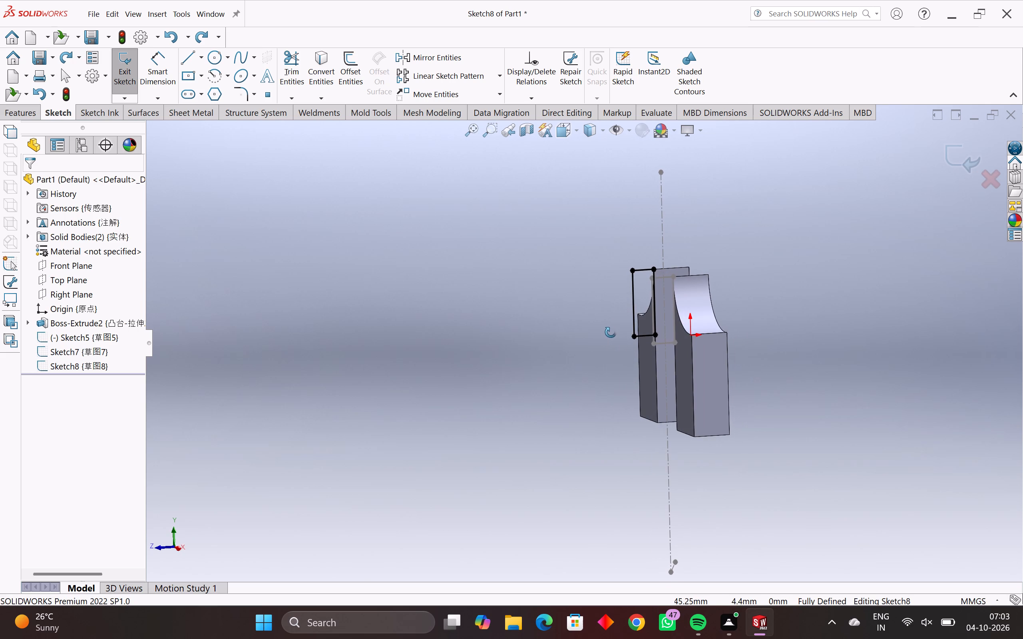
middle_drag(611, 332, 611, 333)
key(ctrl+z)
middle_drag(617, 336, 657, 347)
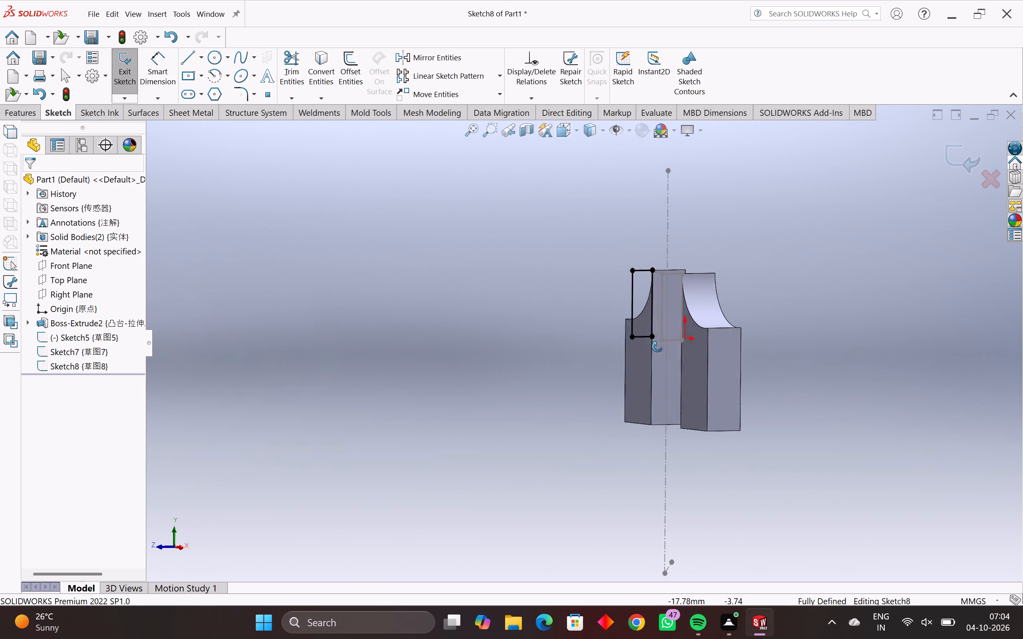
middle_drag(657, 347, 677, 379)
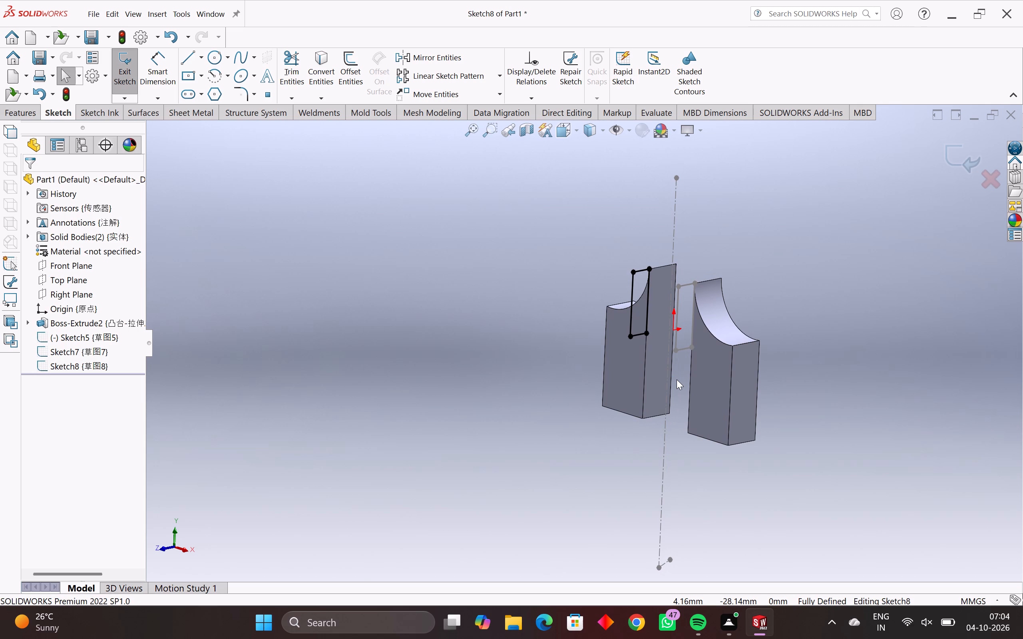
key(ctrl+z)
key(ctrl+z)
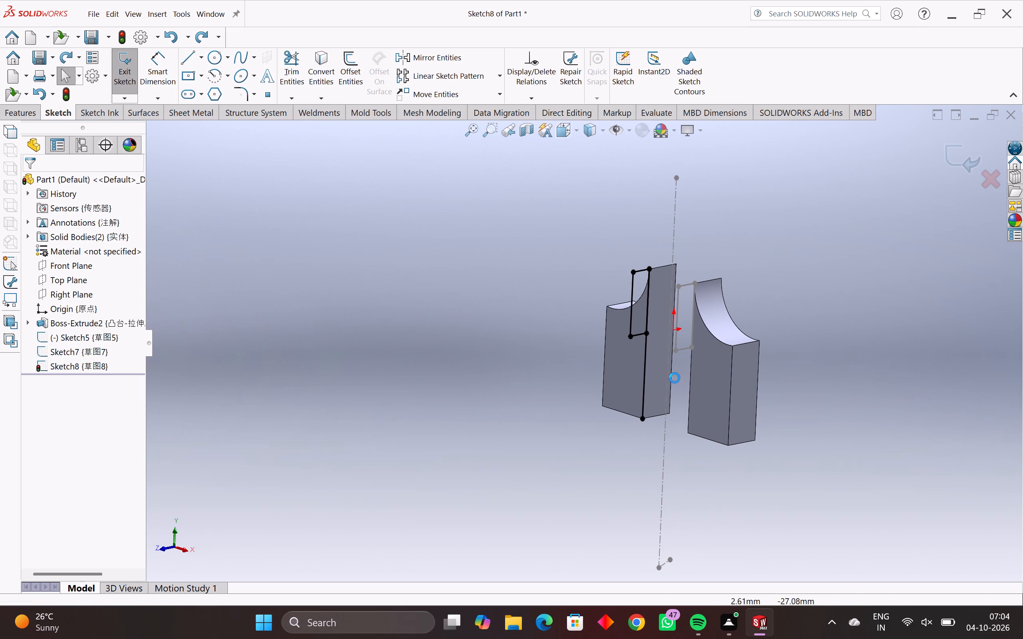
key(ctrl+z)
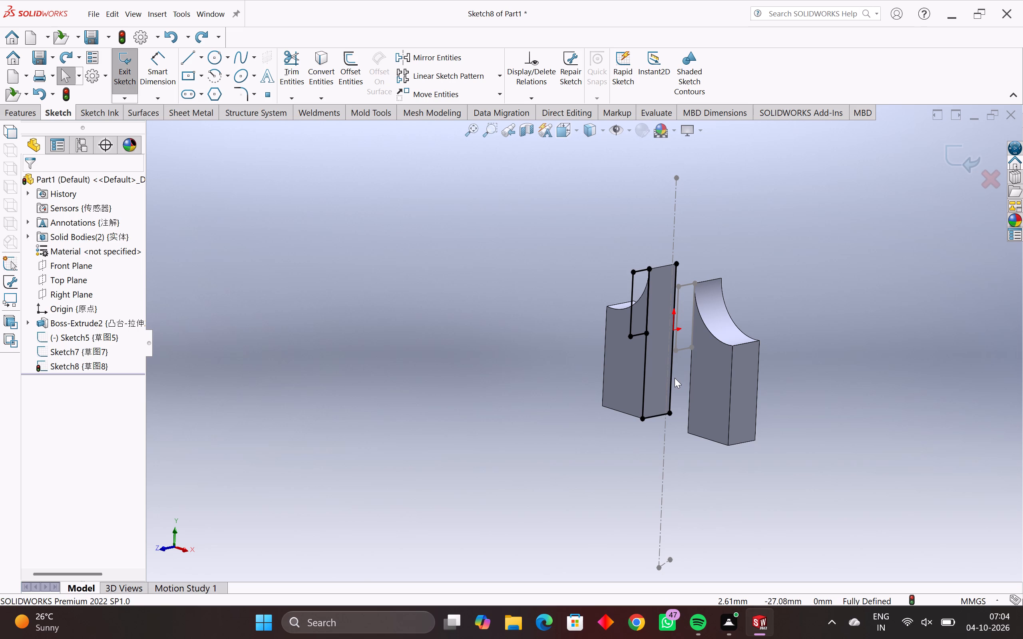
key(ctrl+z)
key(ctrl+z)
key(ctrl+z)
key(ctrl+z)
key(ctrl+z)
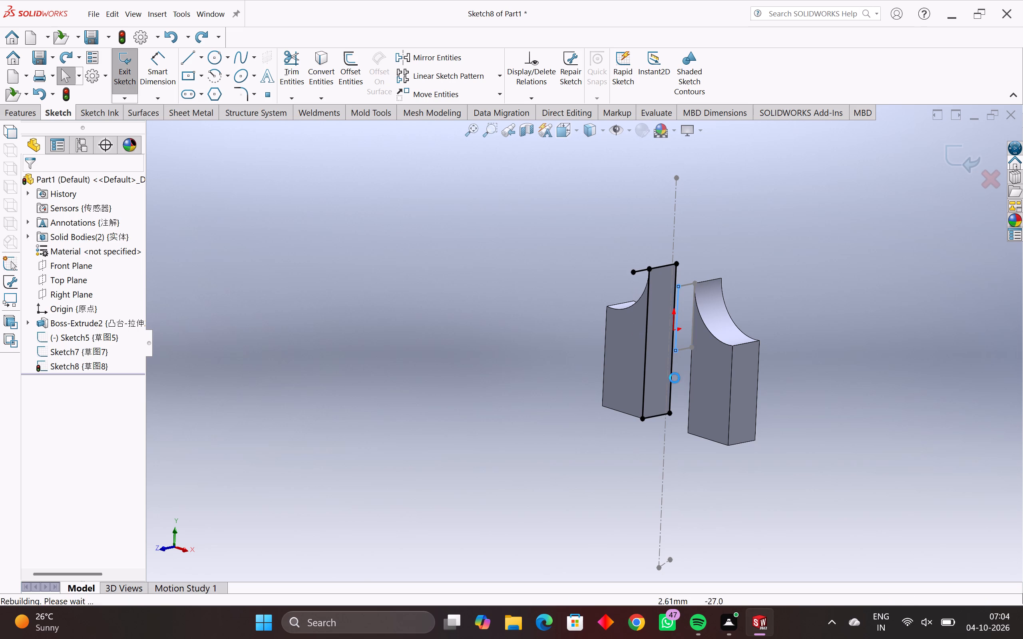
key(ctrl+z)
key(ctrl+z)
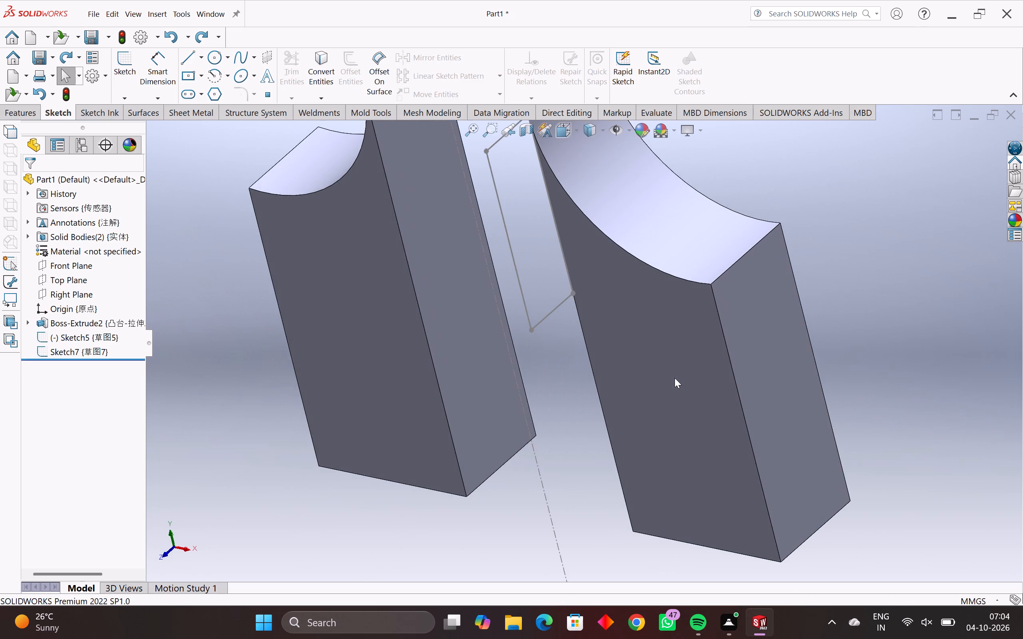
Undo one more action to reopen the remaining 12 by 36 mm inner-face profile sketch for editing.
key(ctrl+z)
middle_drag(675, 377, 484, 415)
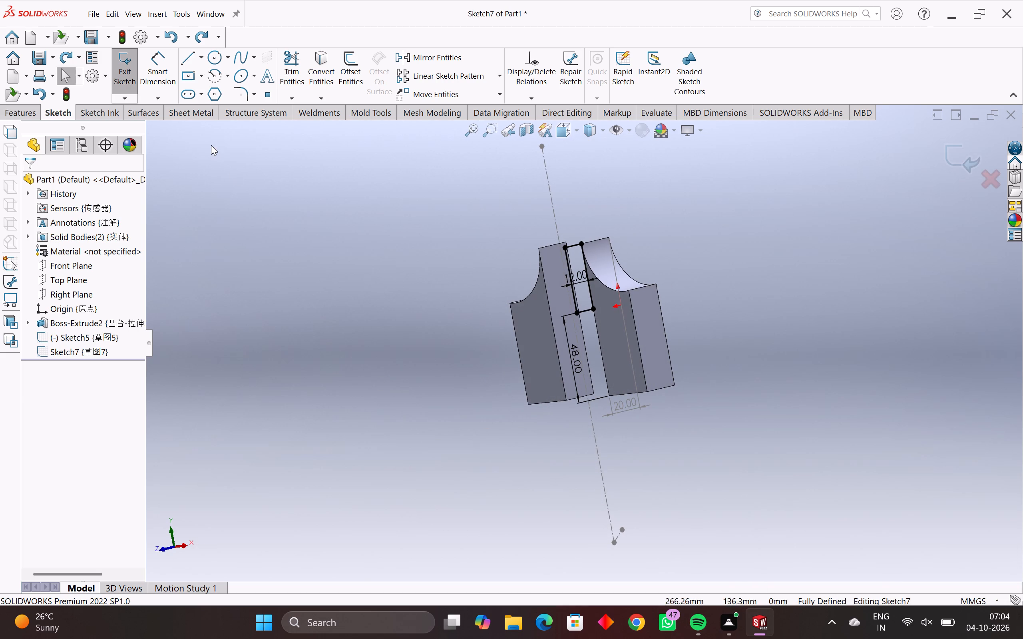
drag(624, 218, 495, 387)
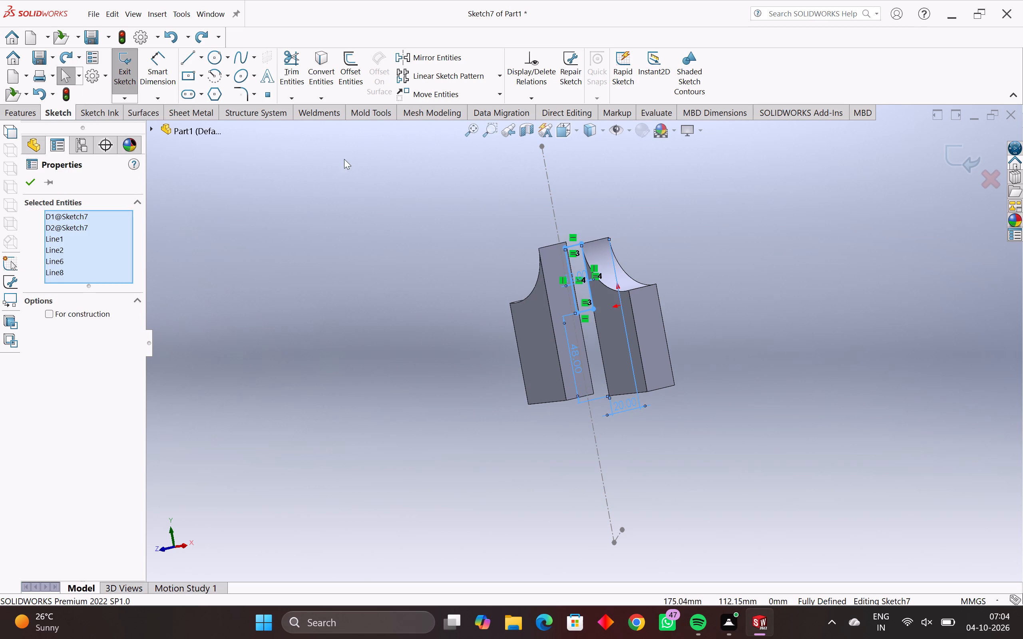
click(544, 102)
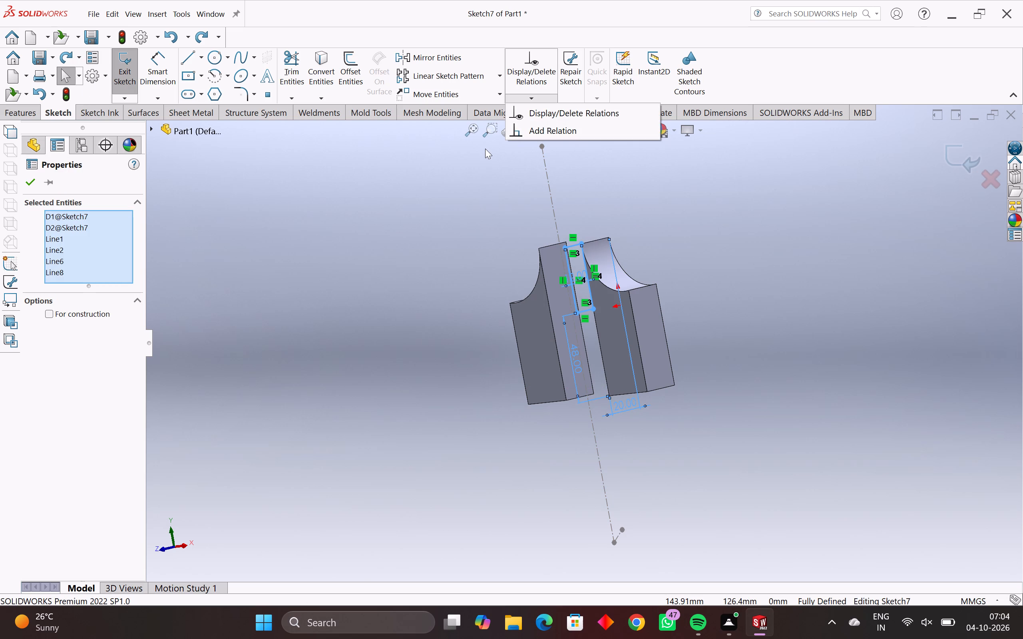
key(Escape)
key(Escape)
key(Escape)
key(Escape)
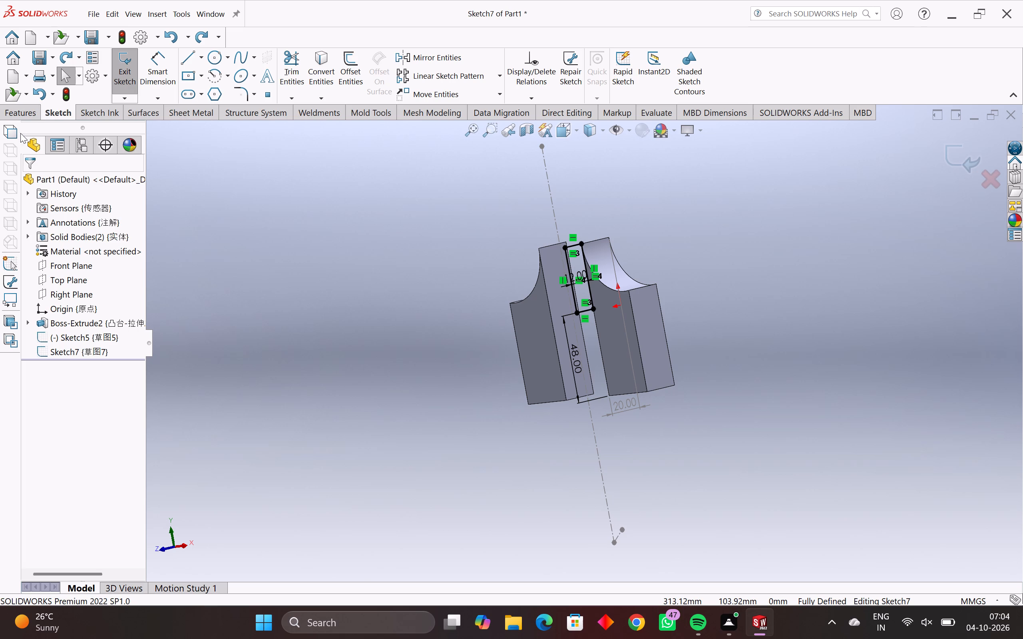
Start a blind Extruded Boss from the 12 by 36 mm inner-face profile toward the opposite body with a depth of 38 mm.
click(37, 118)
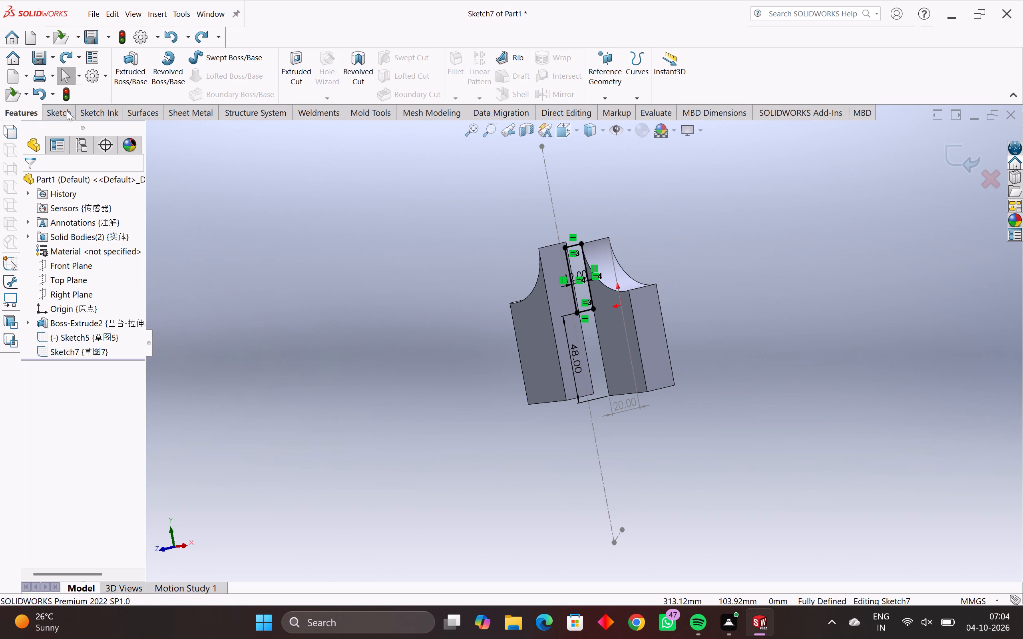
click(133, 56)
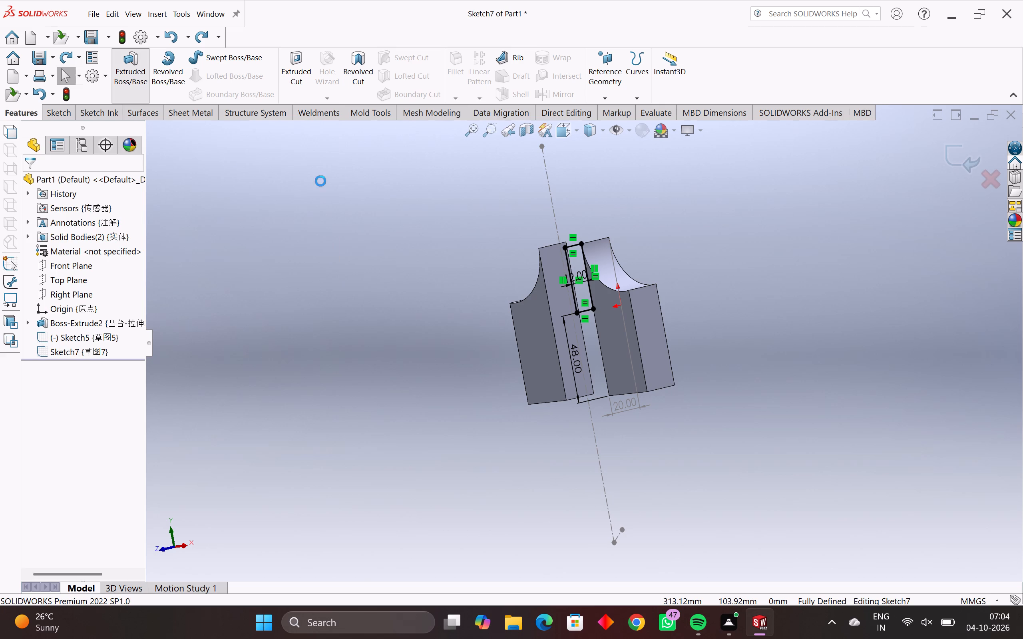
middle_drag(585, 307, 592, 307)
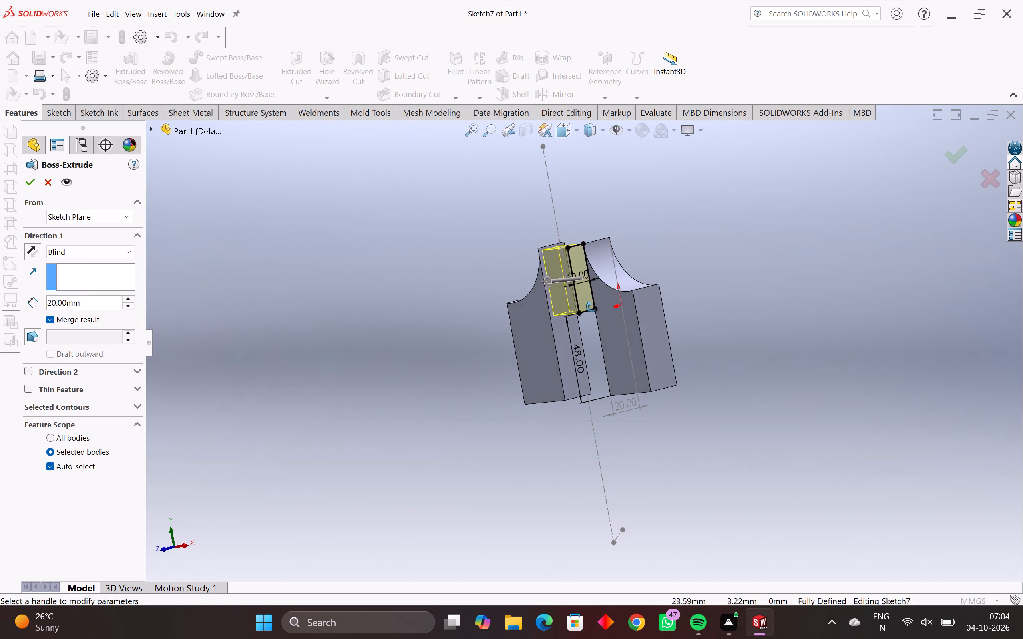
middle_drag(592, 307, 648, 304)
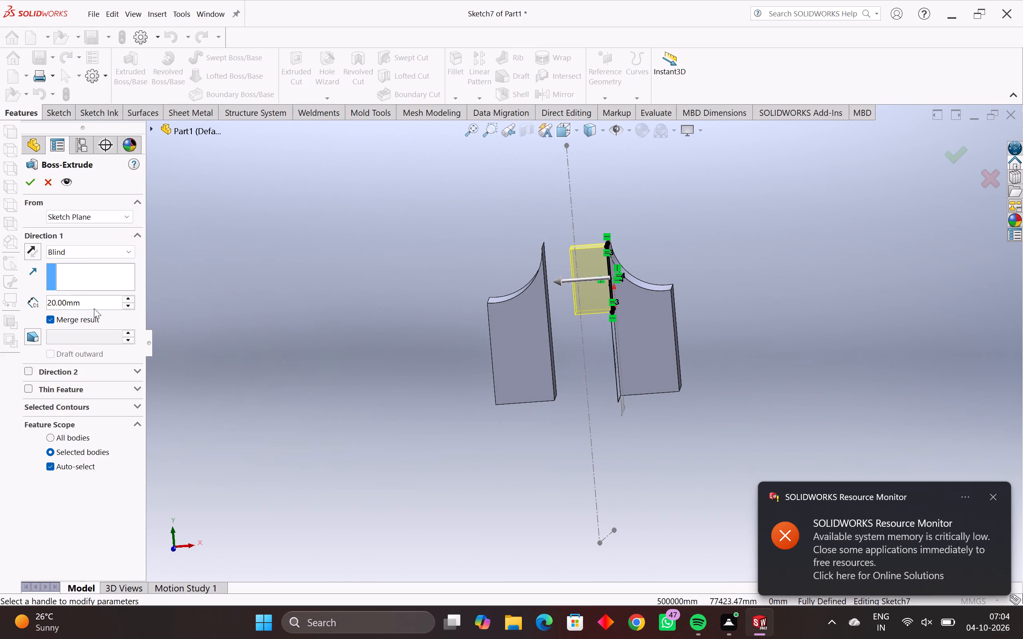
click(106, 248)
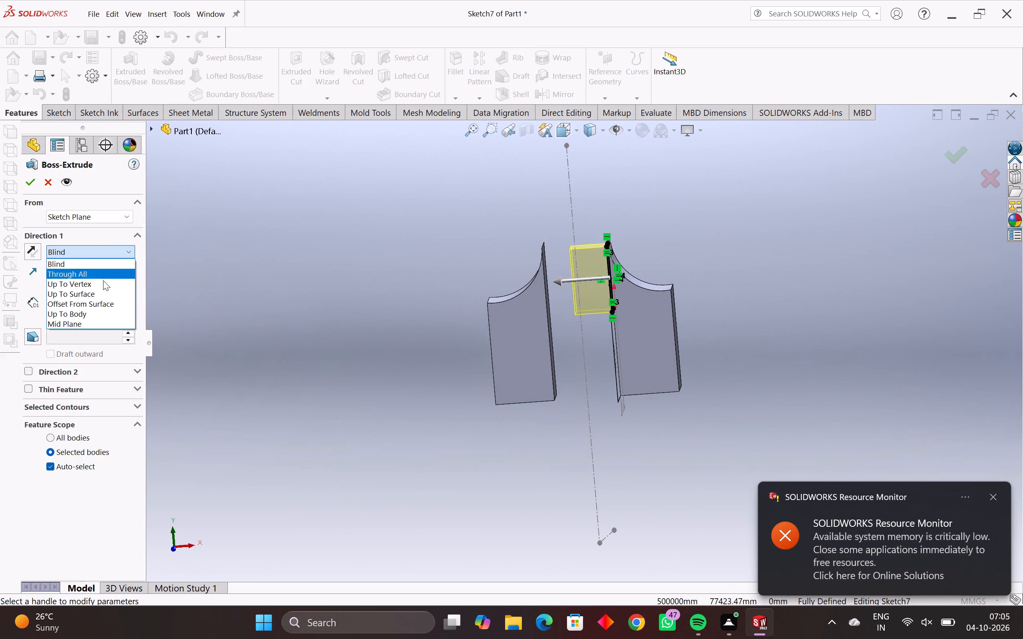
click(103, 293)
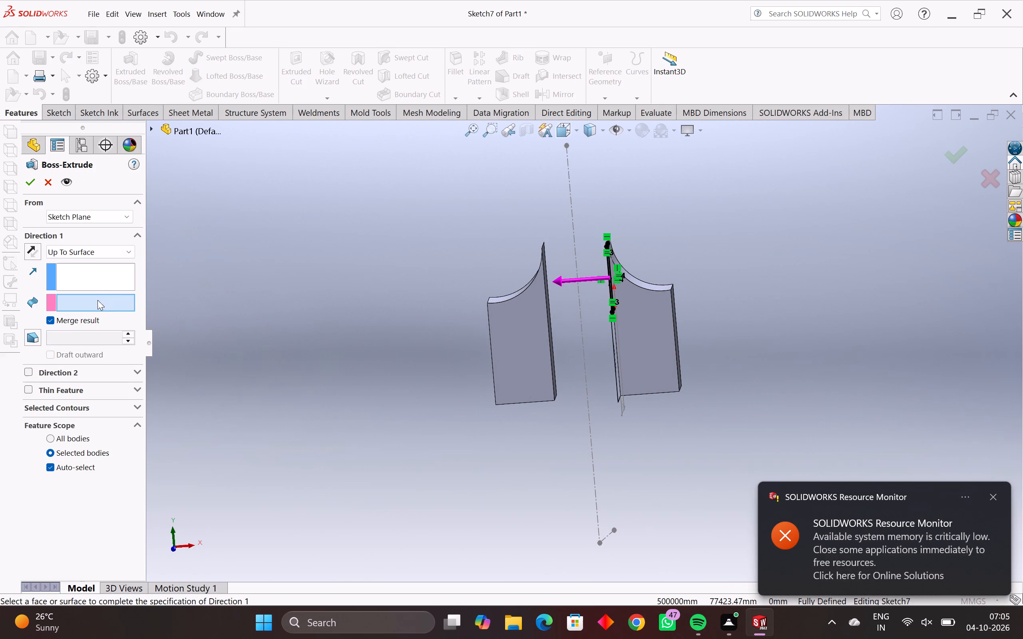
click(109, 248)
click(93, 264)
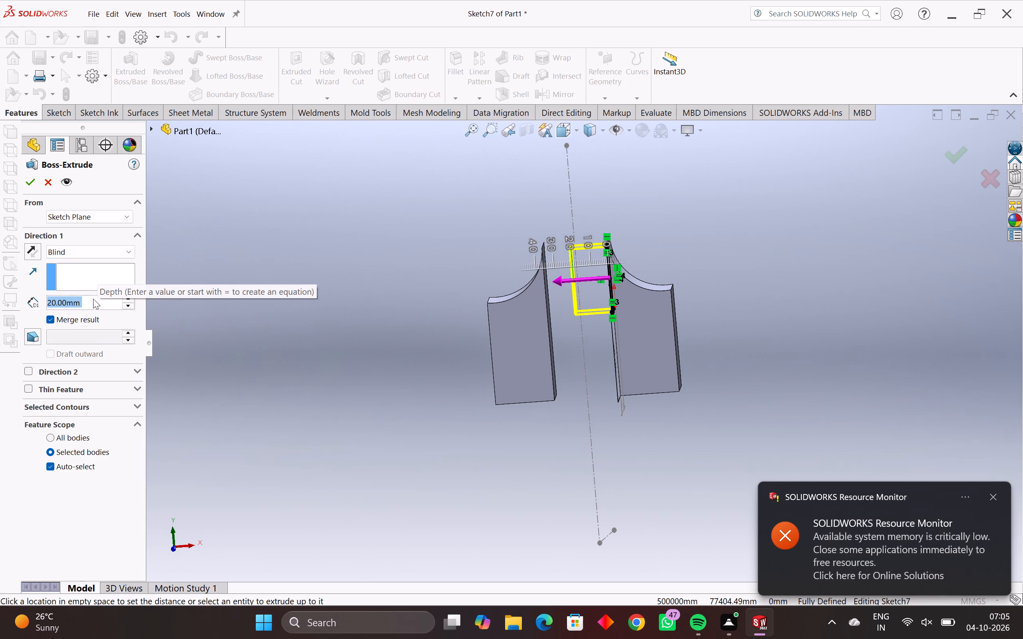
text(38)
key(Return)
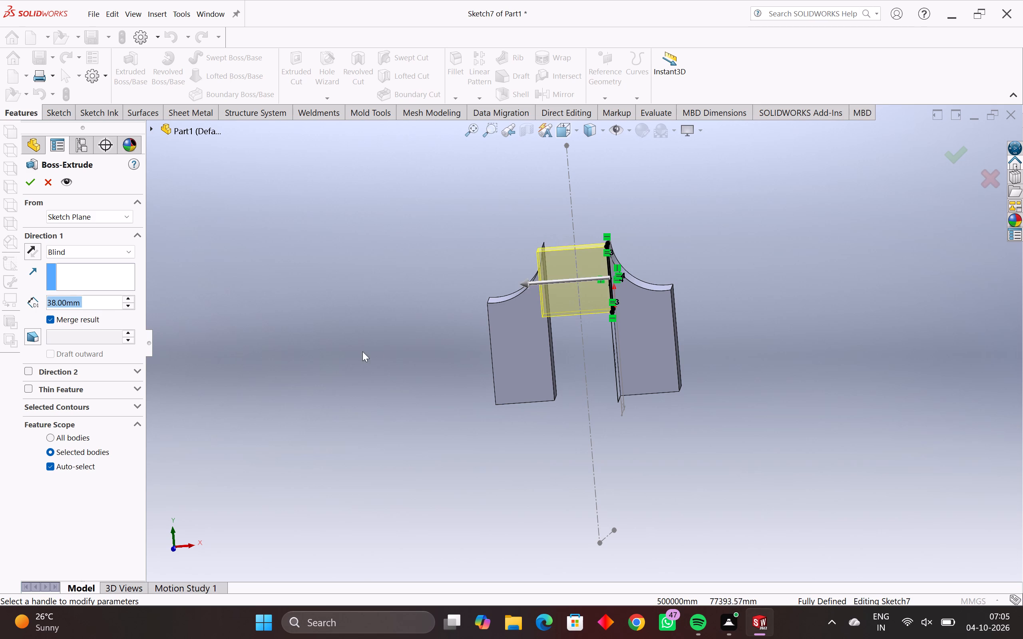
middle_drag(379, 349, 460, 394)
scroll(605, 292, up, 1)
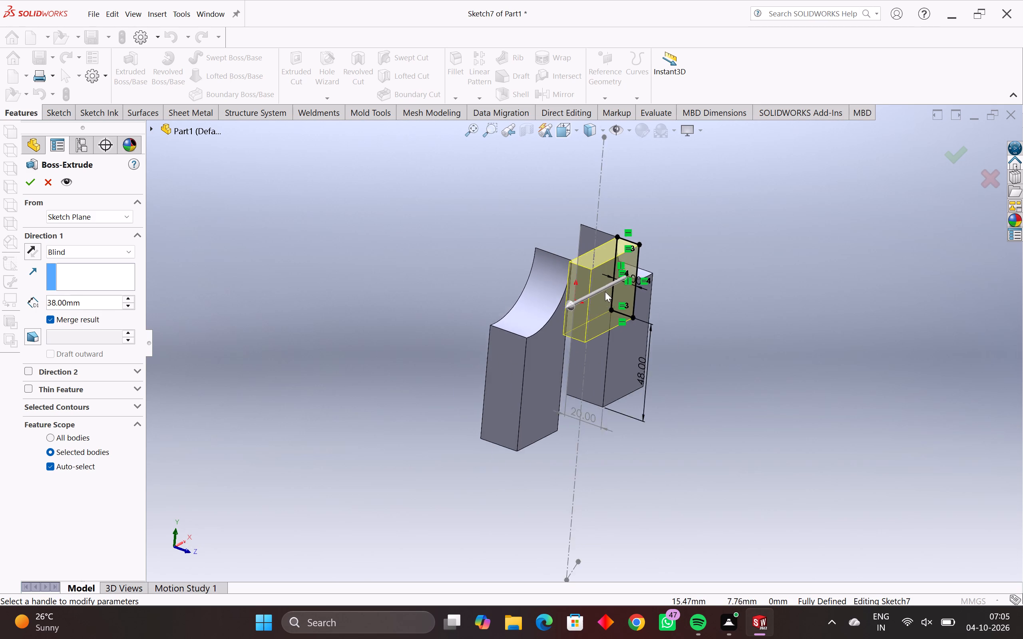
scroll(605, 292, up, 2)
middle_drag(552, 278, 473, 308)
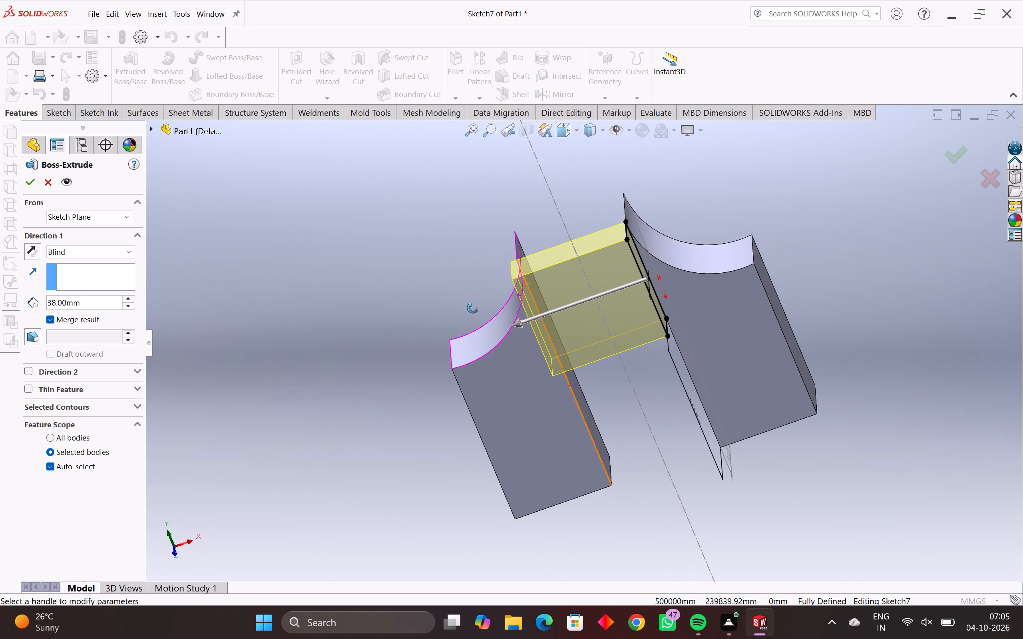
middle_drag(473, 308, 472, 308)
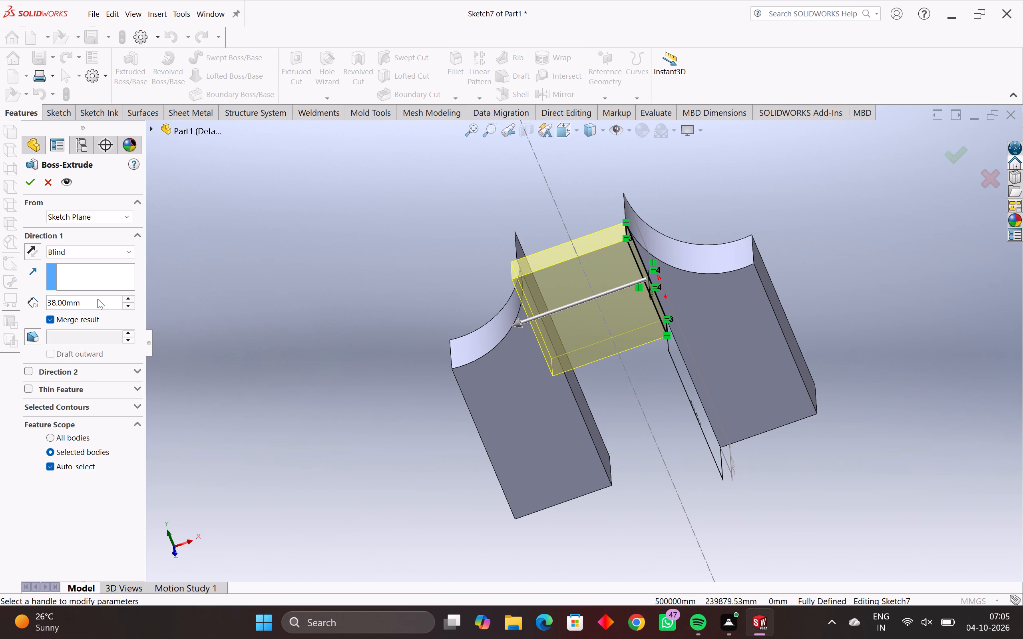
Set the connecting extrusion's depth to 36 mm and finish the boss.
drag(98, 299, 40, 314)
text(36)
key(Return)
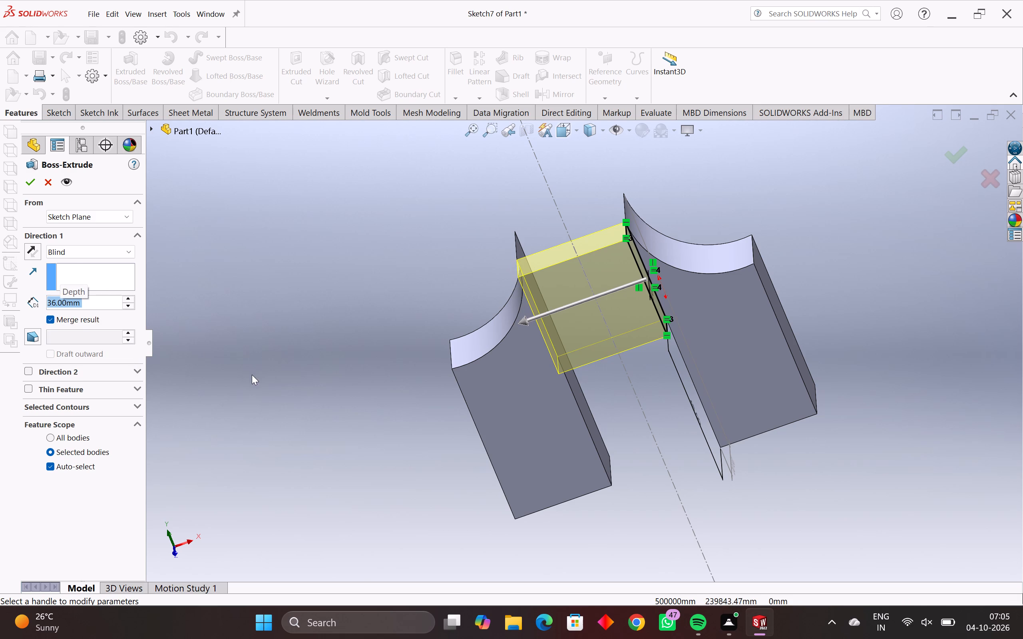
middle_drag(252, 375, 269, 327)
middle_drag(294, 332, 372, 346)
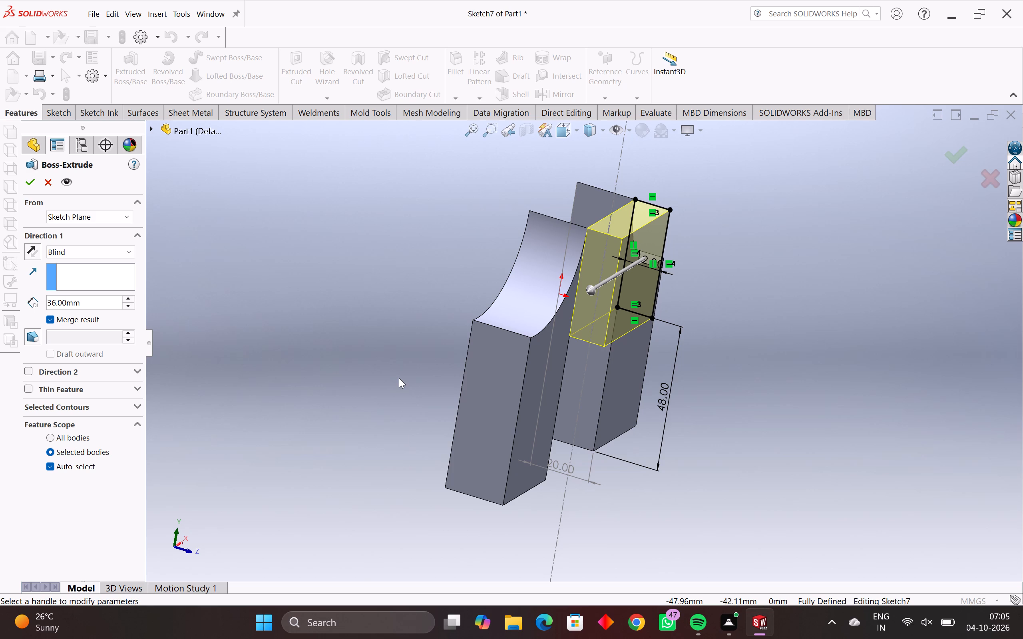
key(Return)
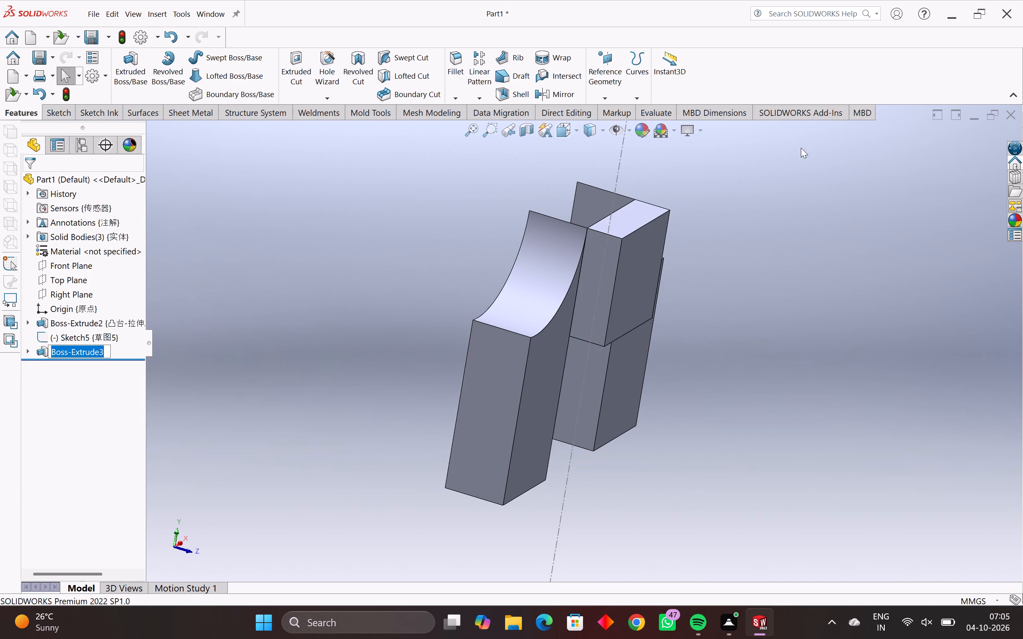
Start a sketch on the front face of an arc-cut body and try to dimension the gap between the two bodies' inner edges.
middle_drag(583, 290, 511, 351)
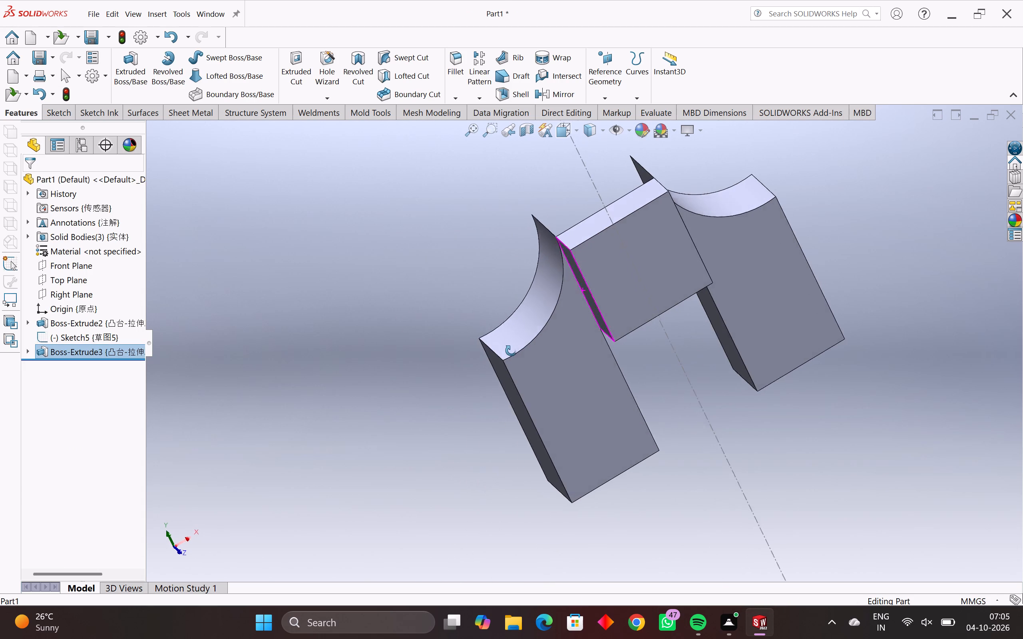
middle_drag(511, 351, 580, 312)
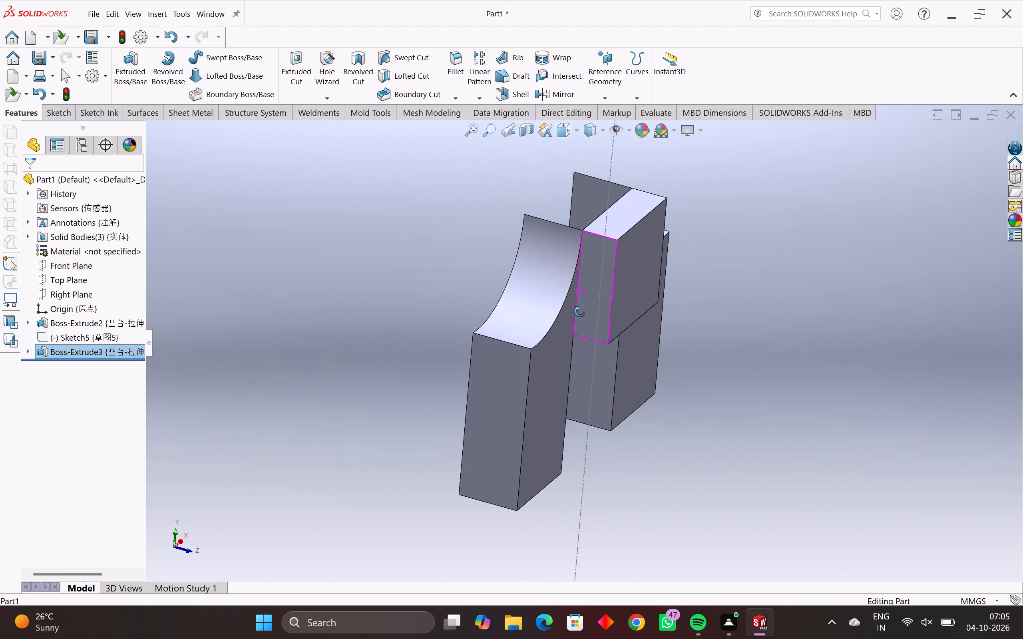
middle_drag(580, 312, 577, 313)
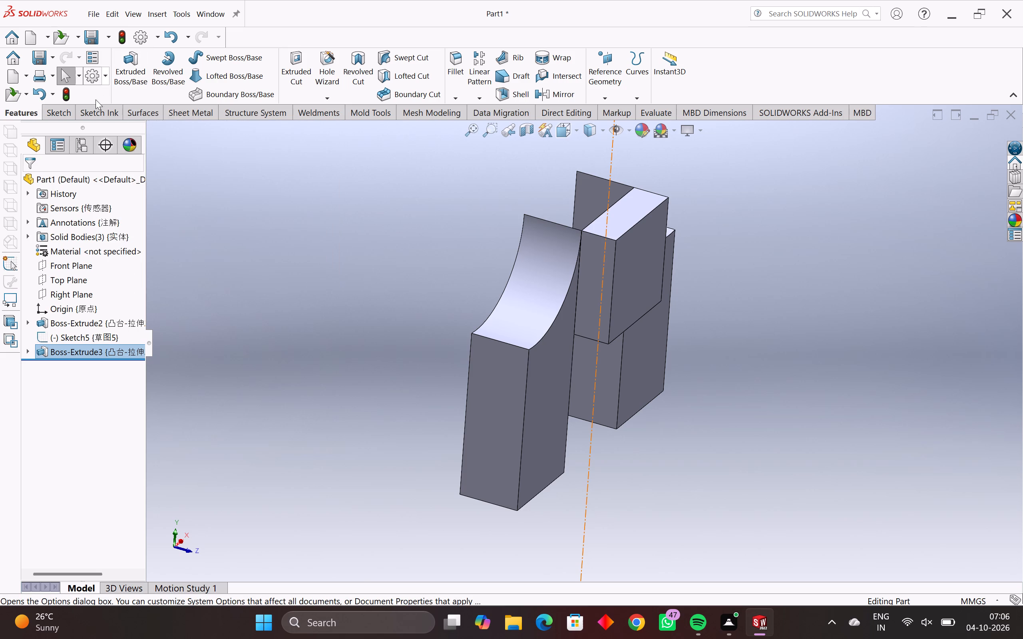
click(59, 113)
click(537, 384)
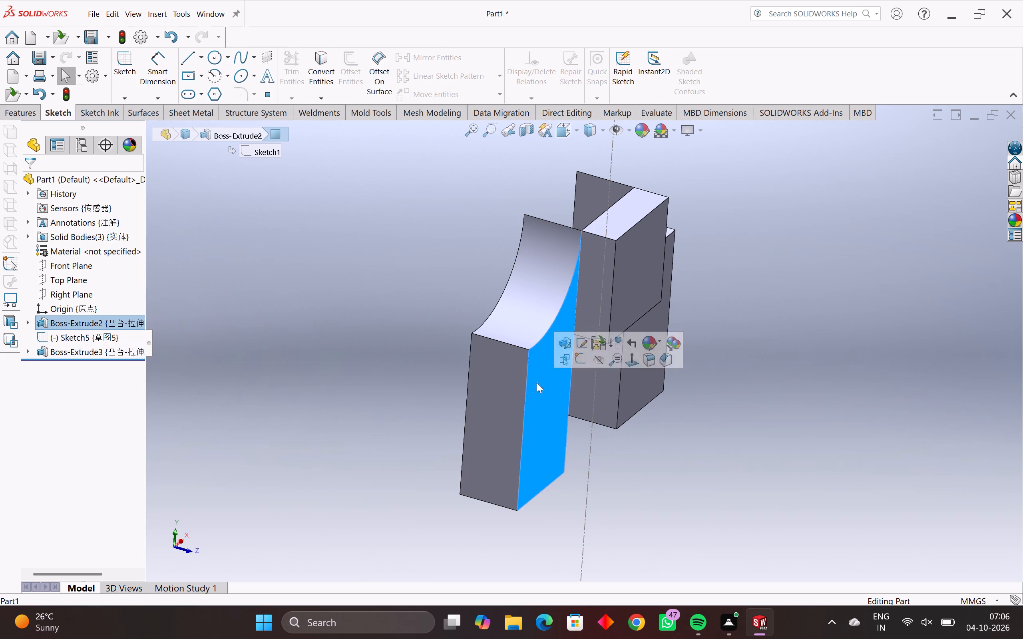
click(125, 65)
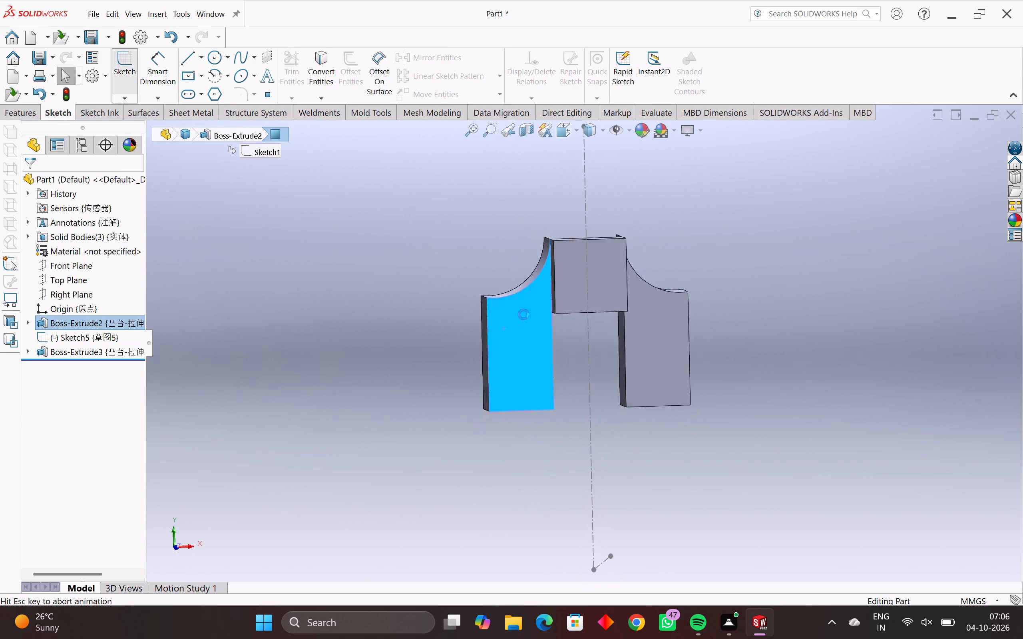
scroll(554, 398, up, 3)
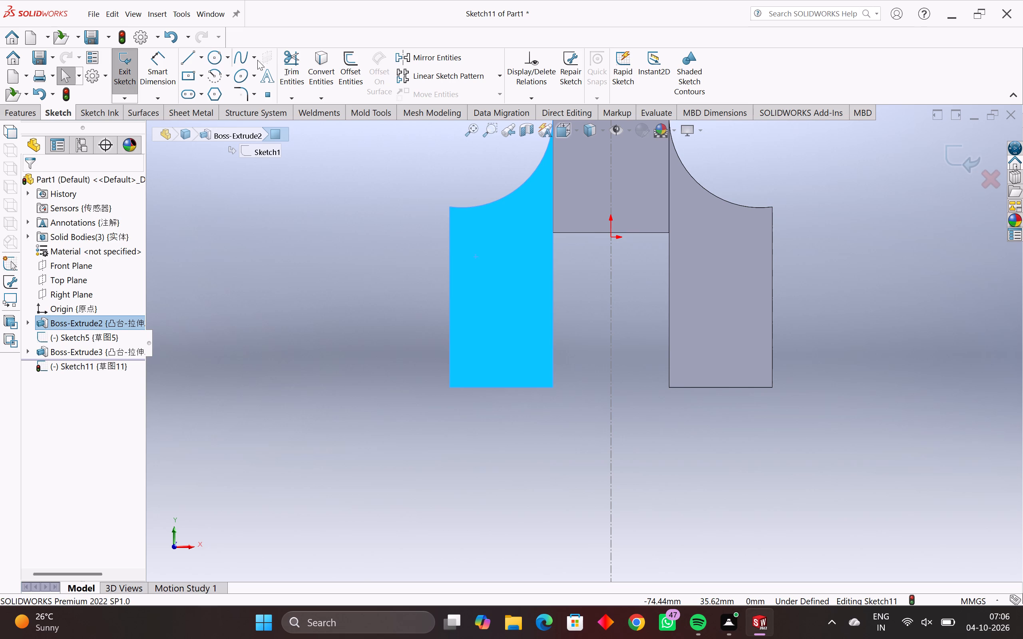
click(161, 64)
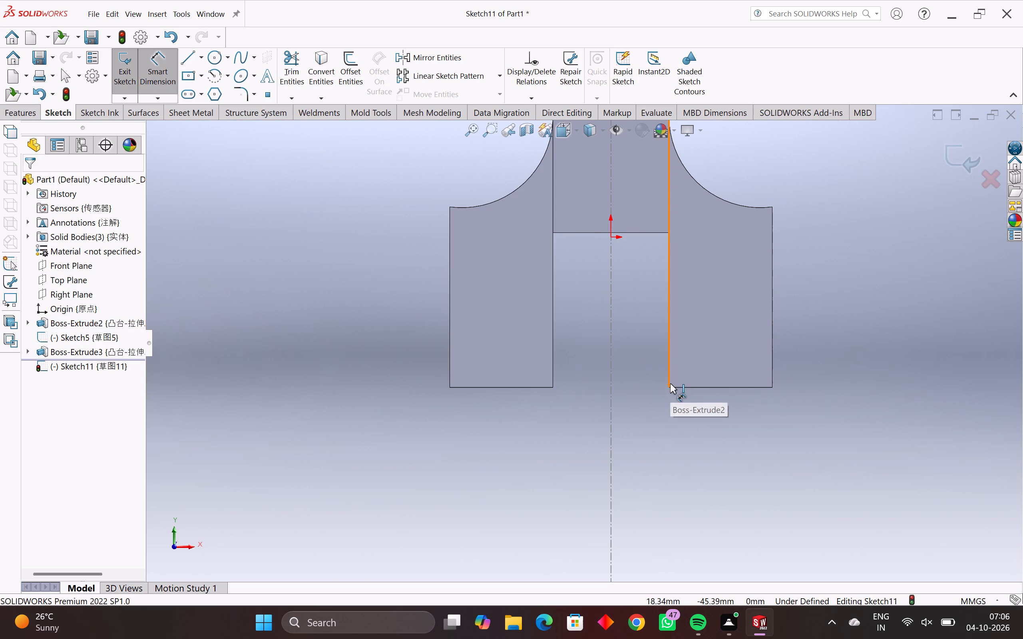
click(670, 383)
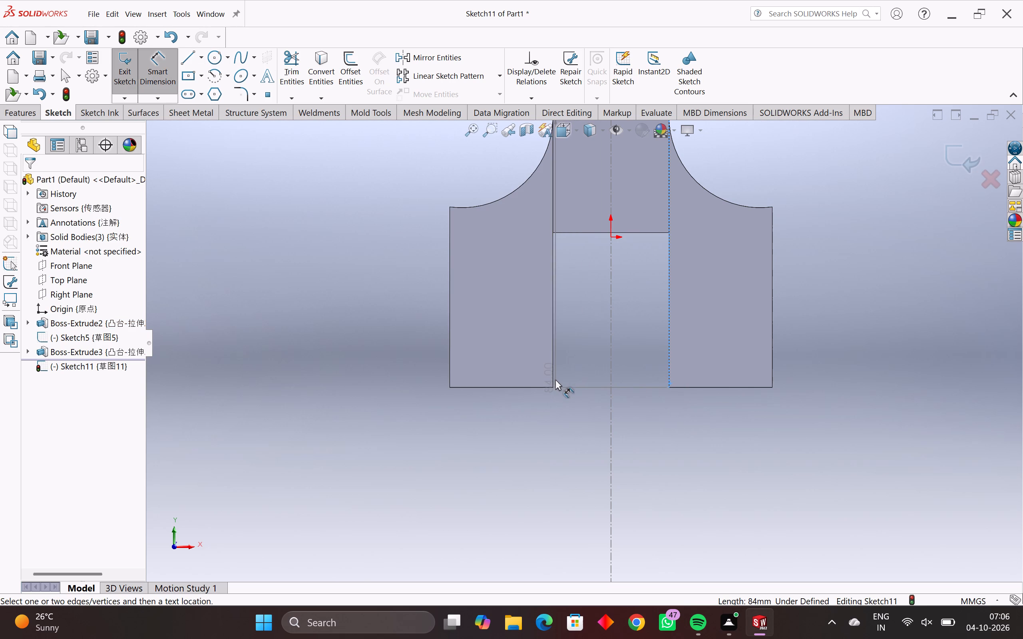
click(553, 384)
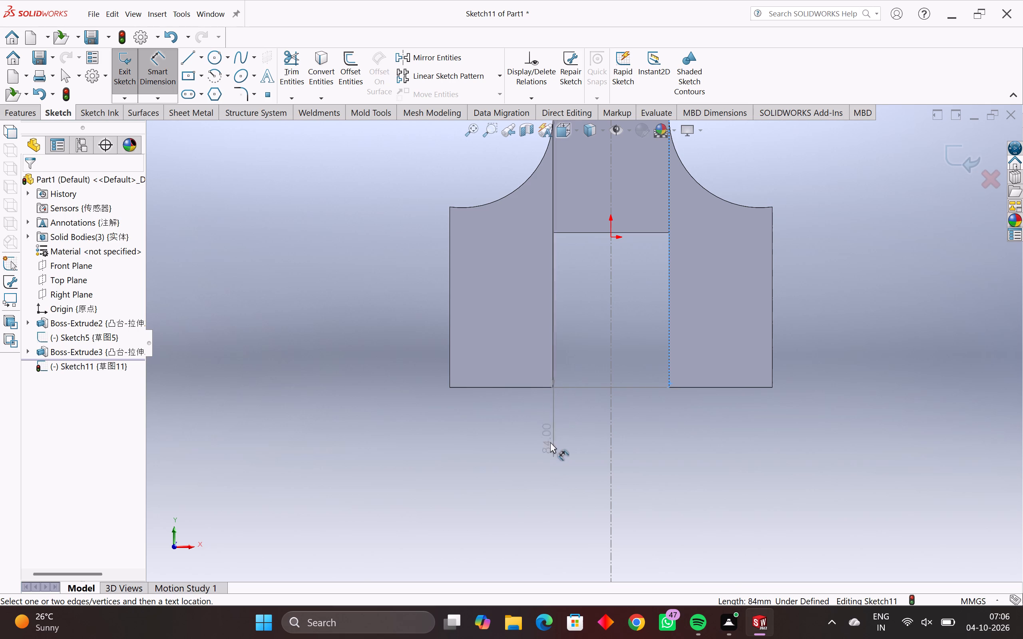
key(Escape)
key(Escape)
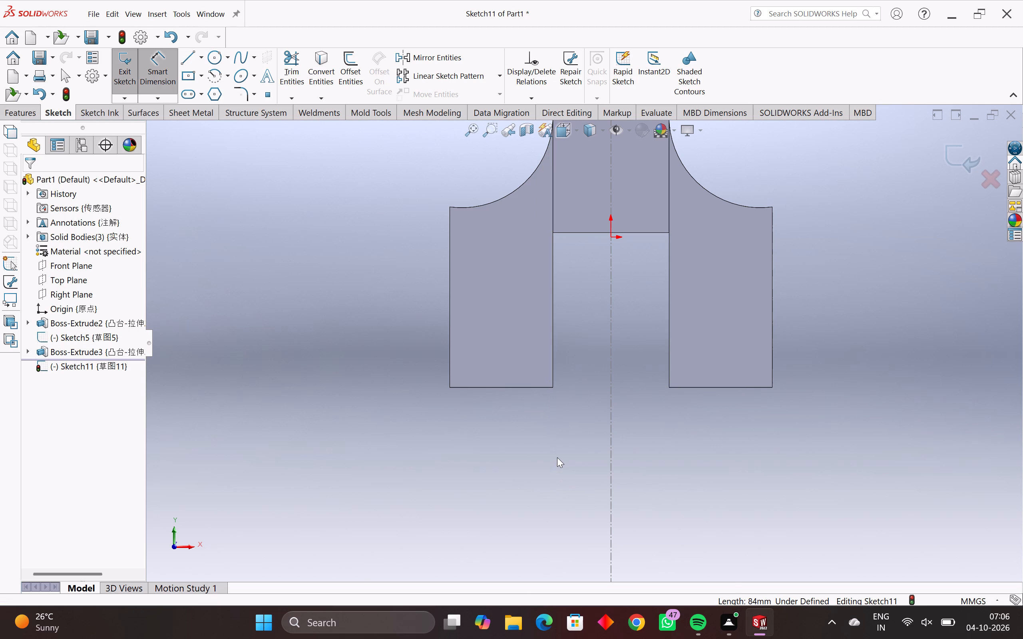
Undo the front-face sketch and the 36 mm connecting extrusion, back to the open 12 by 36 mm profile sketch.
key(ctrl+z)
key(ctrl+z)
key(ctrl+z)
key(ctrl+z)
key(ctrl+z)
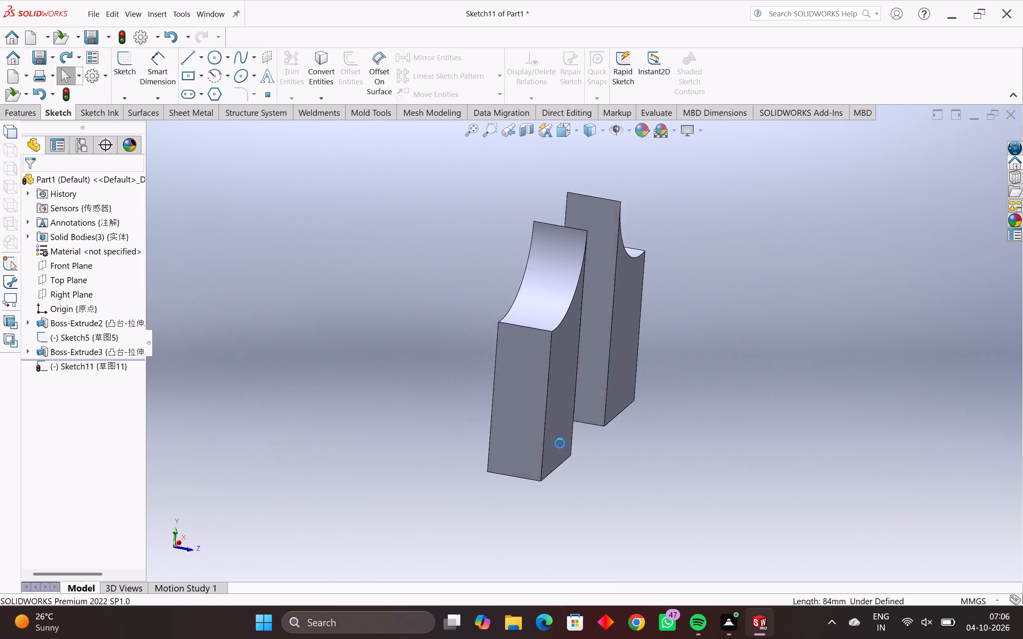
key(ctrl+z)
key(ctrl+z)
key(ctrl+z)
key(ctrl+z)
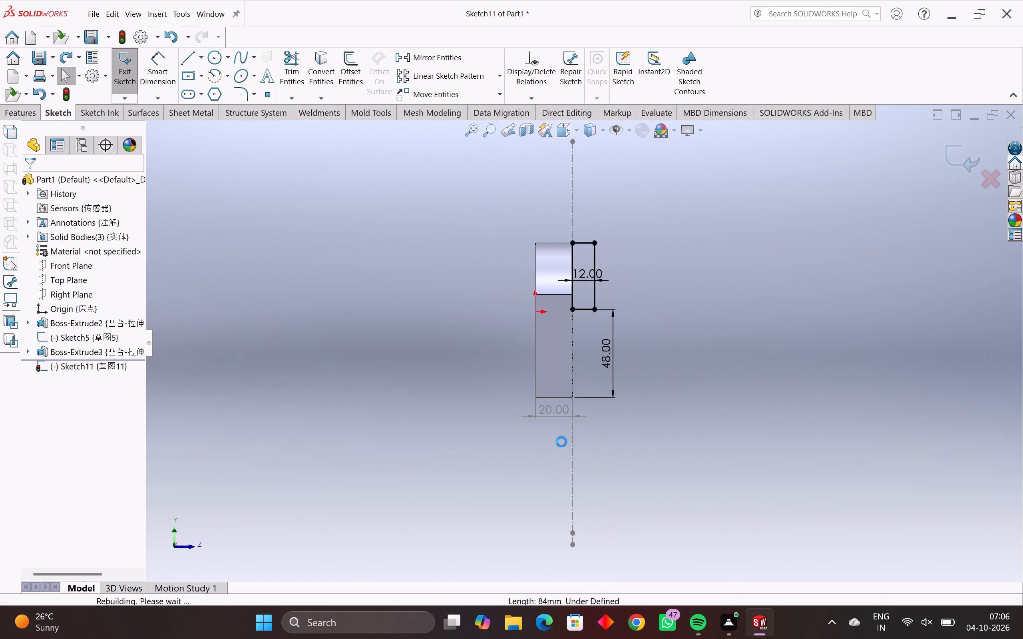
Undo the dimensions and lines of the inner-face profile until its whole sketch is removed.
key(ctrl+z)
key(ctrl+z)
key(ctrl+z)
key(ctrl+z)
key(ctrl+z)
key(ctrl+z)
key(ctrl+z)
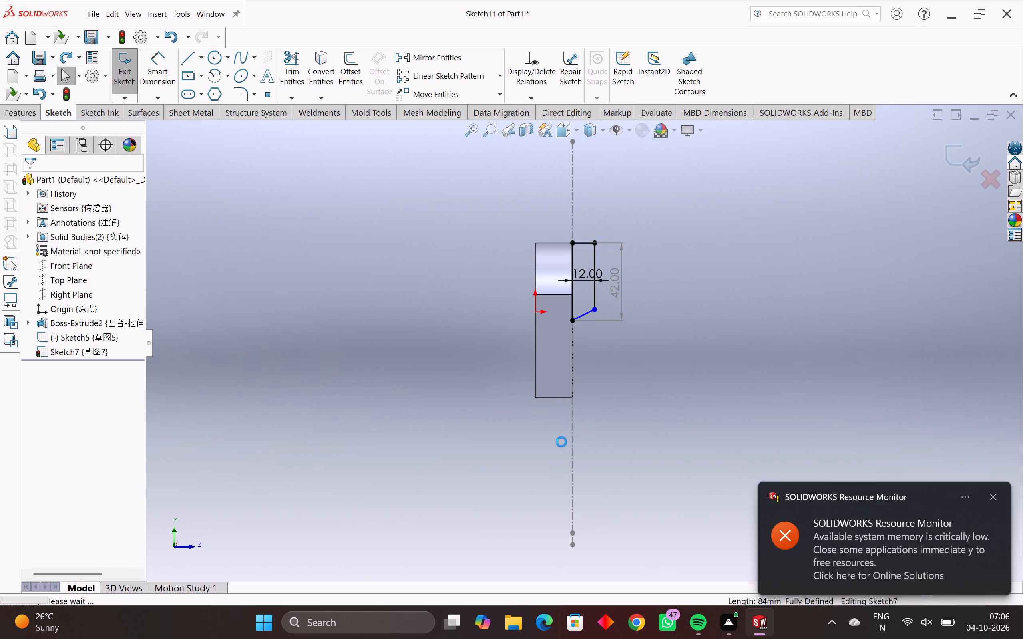
key(ctrl+z)
key(ctrl+z)
key(ctrl+z)
key(ctrl+z)
key(ctrl+z)
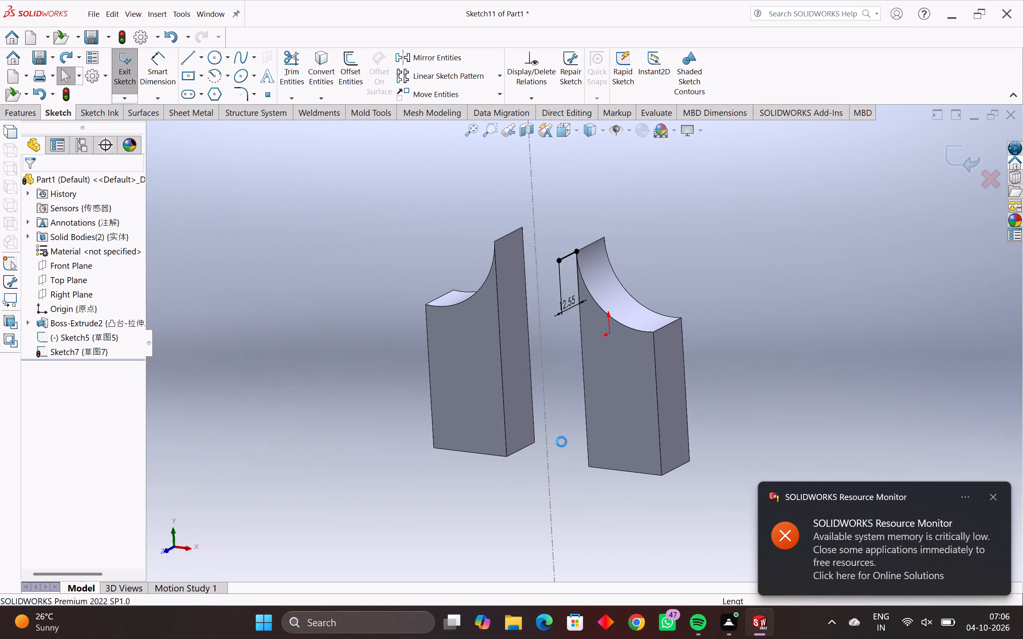
key(ctrl+z)
key(ctrl+z)
key(ctrl+z)
key(ctrl+z)
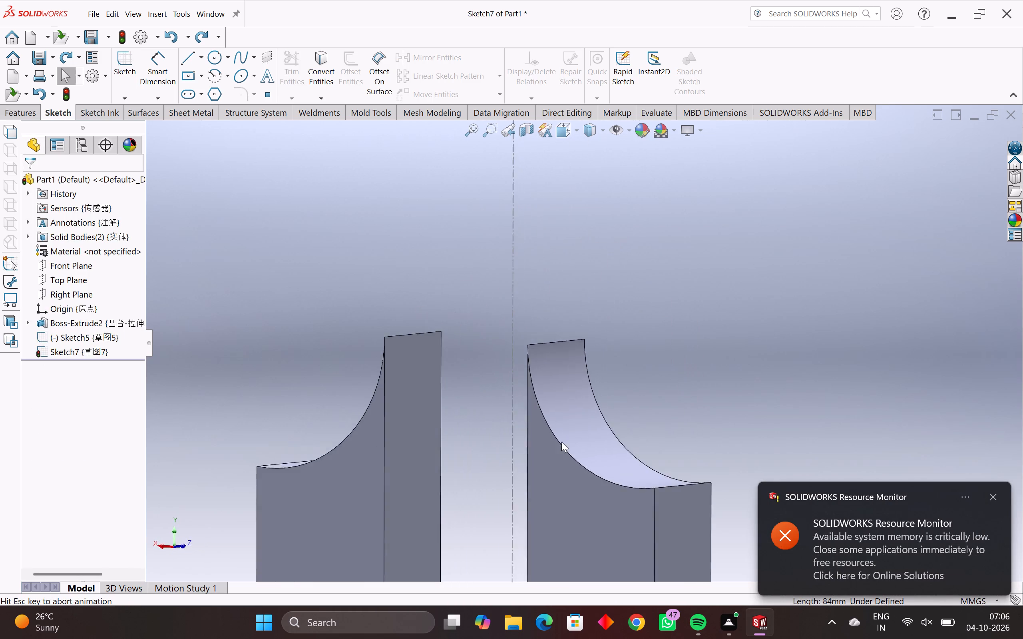
Undo the remaining centreline sketch and the 20 mm extrusion of the two bodies, back to the original mirrored arc-profile sketch.
key(ctrl+z)
key(ctrl+z)
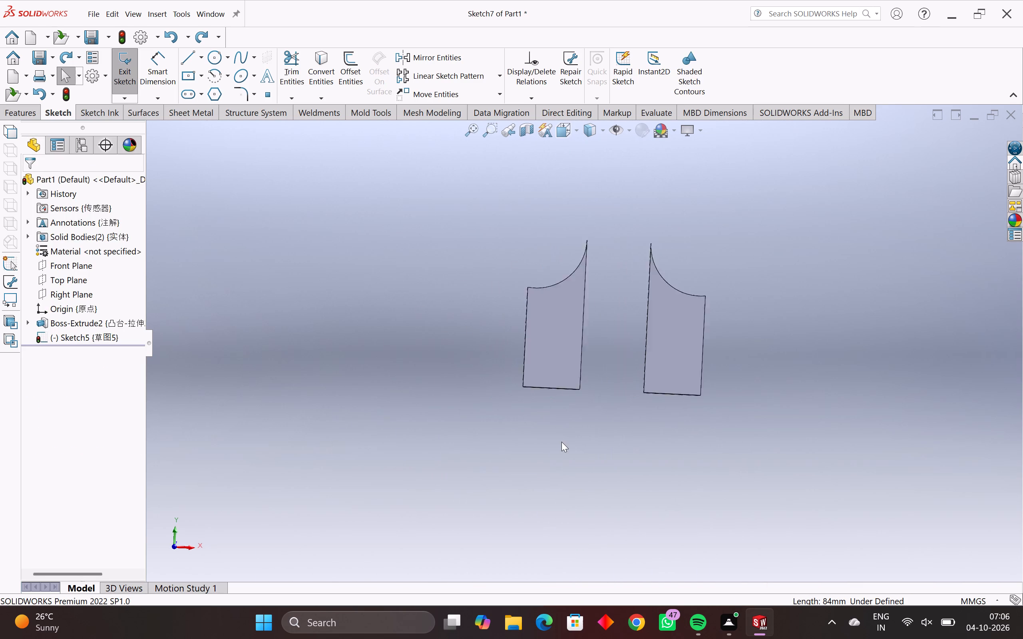
key(ctrl+z)
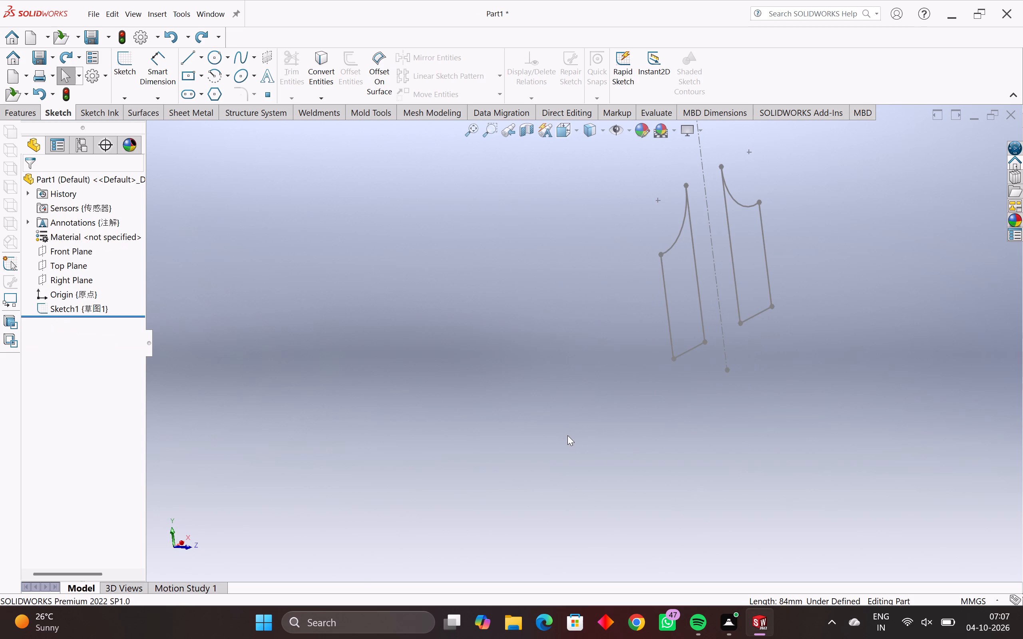
Undo back into the mirrored arc-profile sketch and delete the 18 mm dimension between the inner edge and the centreline.
key(ctrl+z)
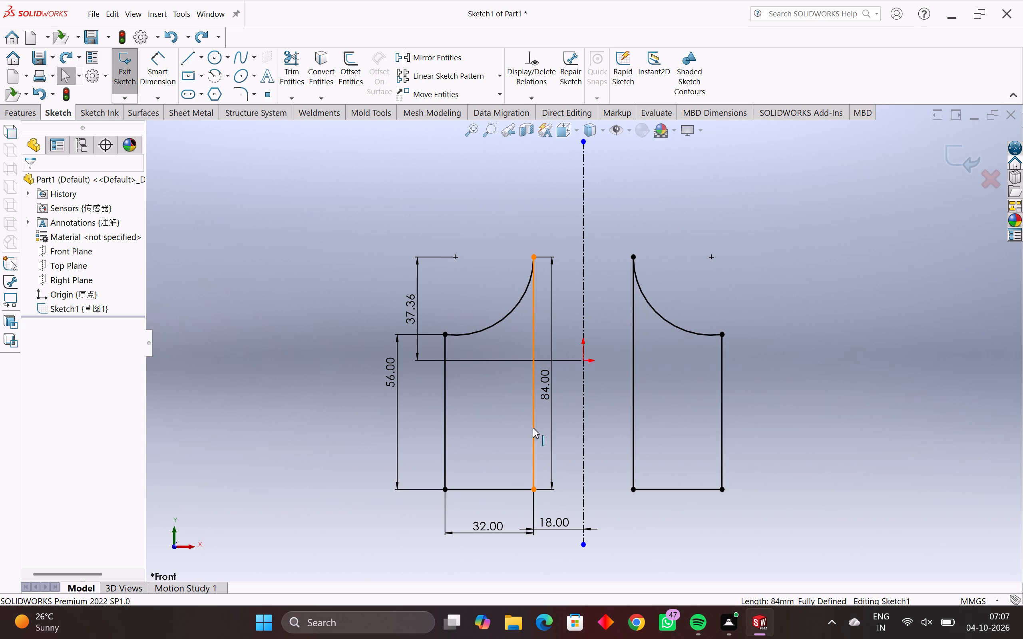
click(552, 530)
key(Delete)
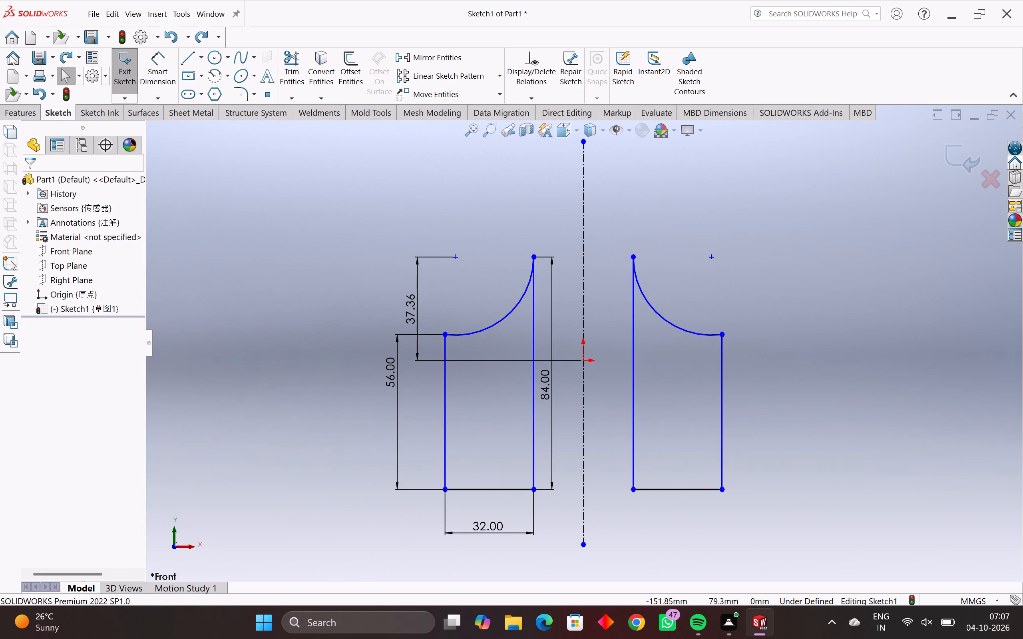
Dimension the gap between the two mirrored profiles' inner edges as 38 mm and exit the sketch.
click(149, 72)
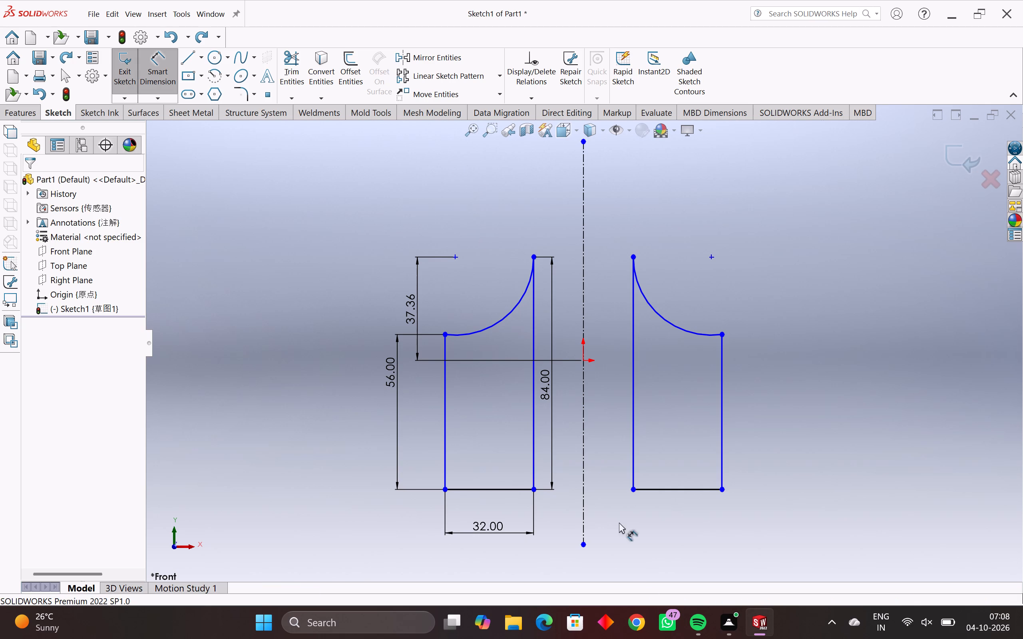
click(534, 488)
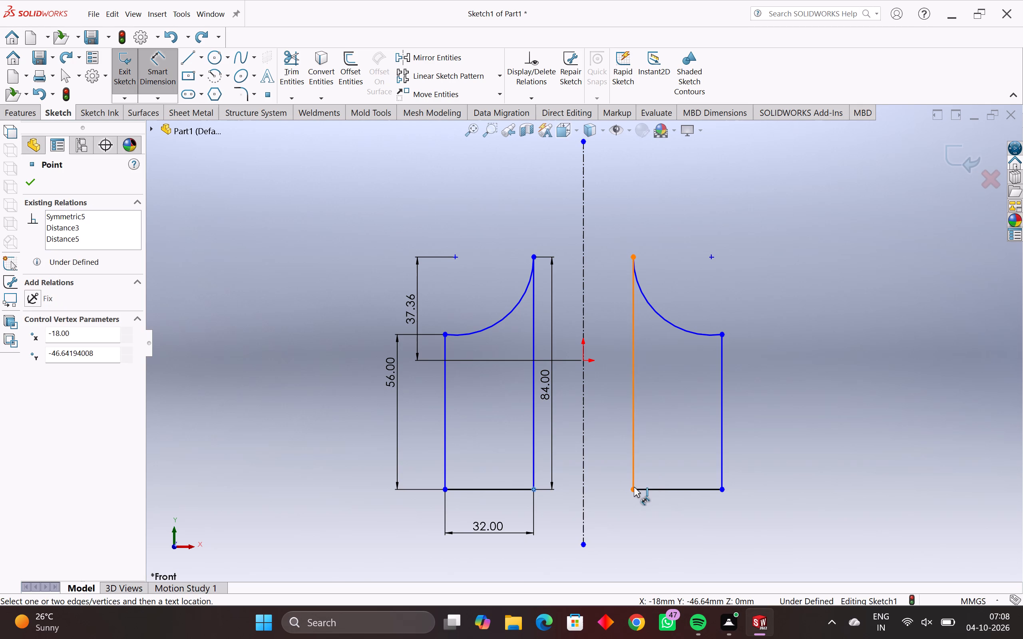
click(634, 487)
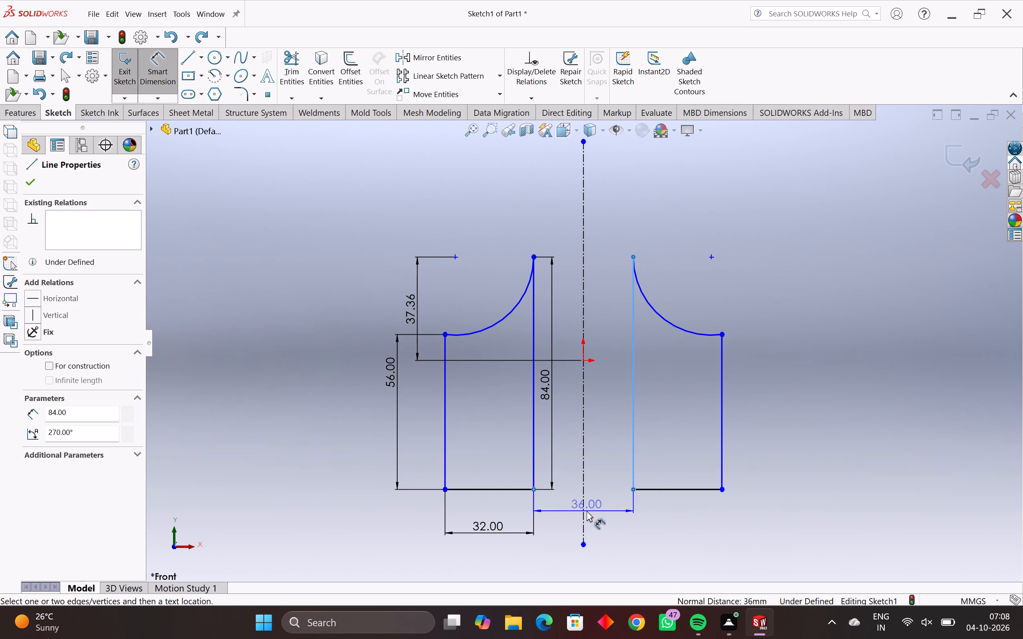
click(586, 511)
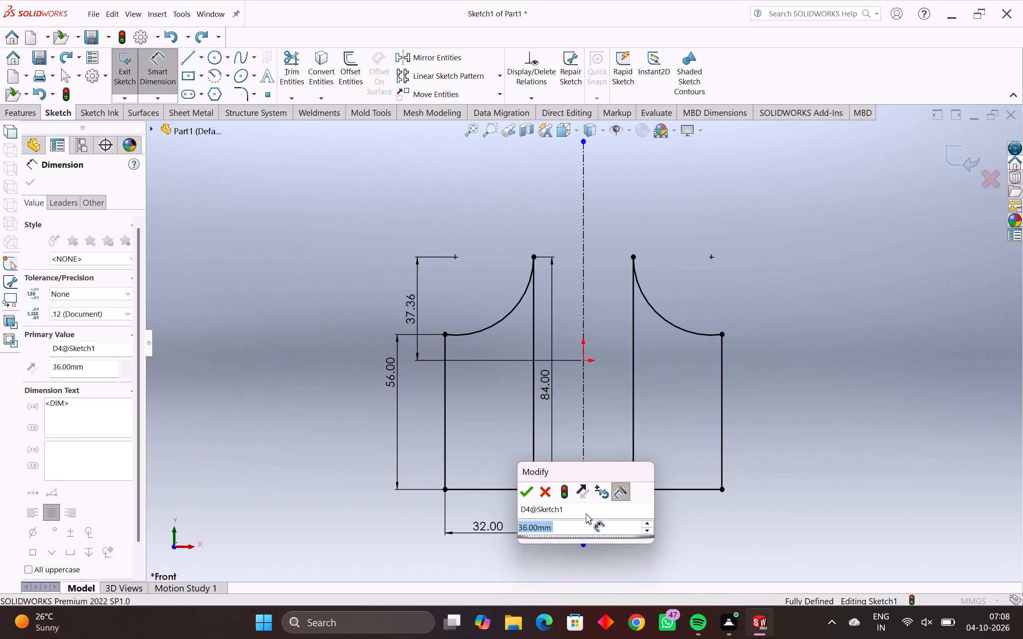
key(3)
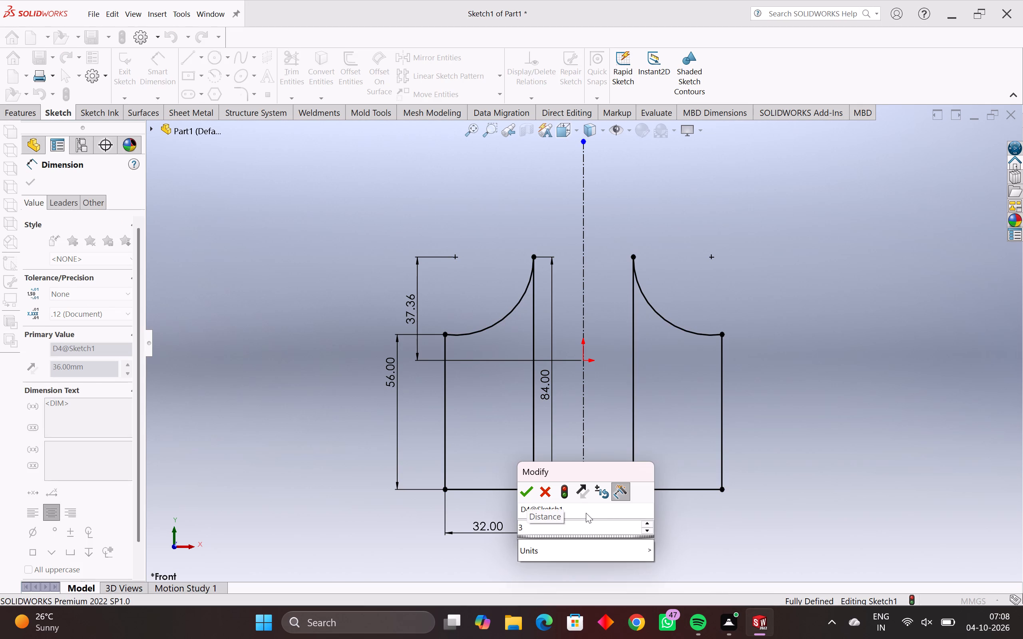
key(8)
key(Return)
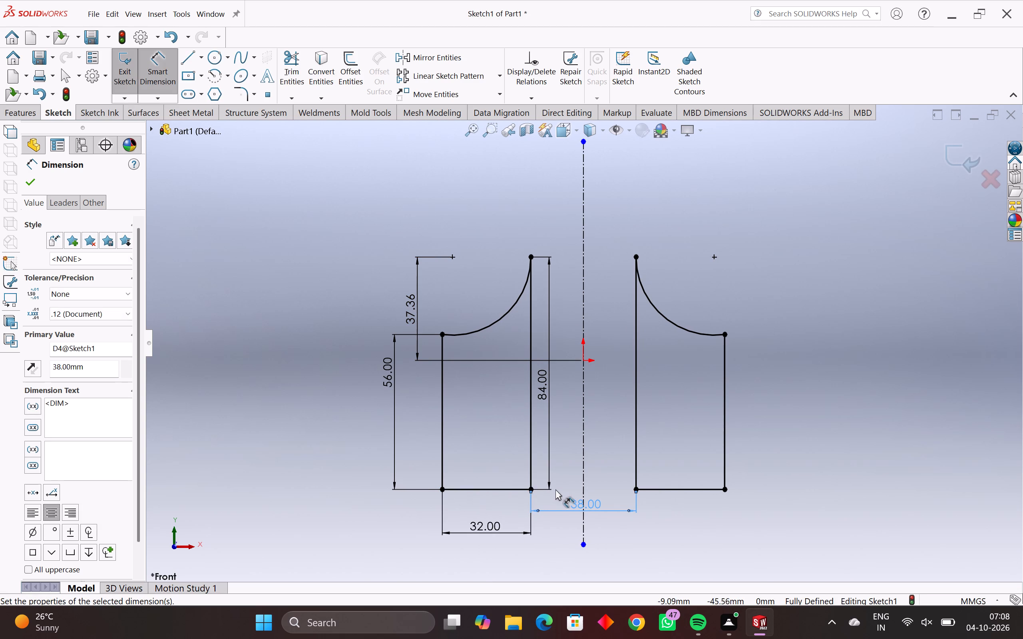
key(Return)
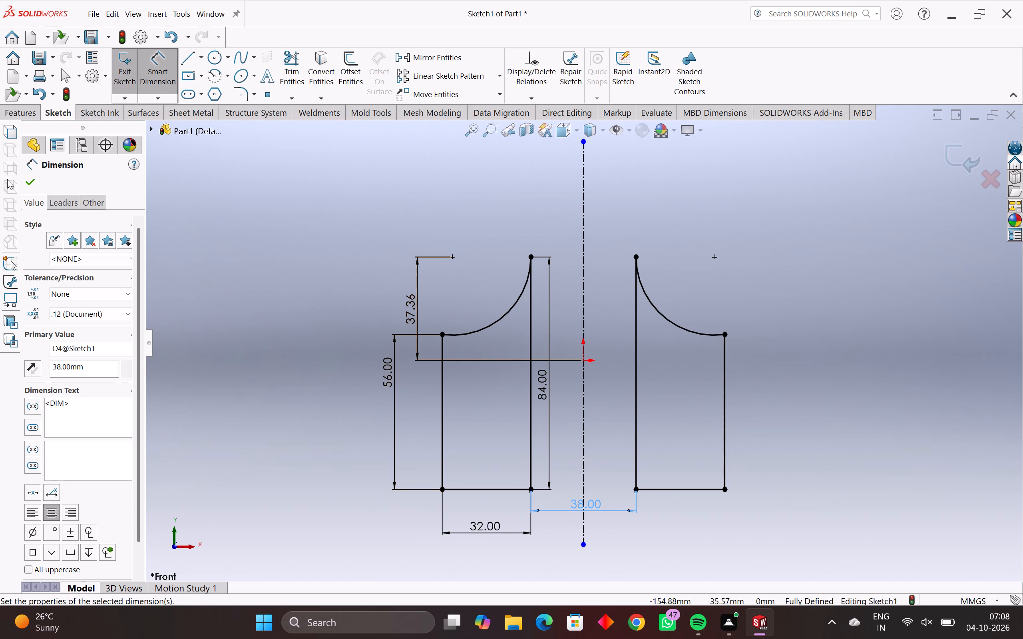
click(32, 188)
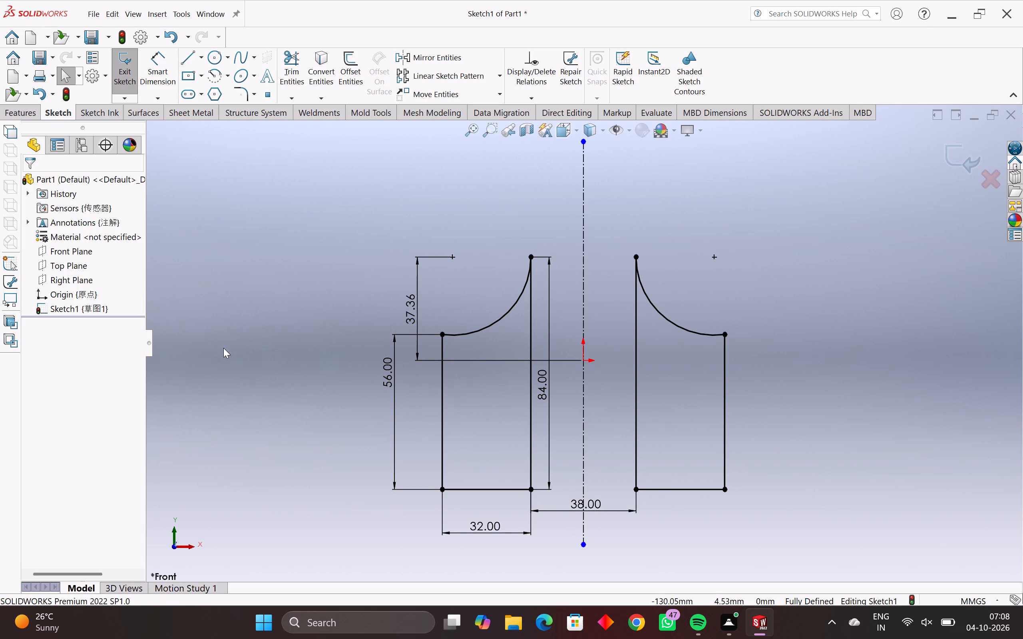
middle_drag(300, 399, 386, 419)
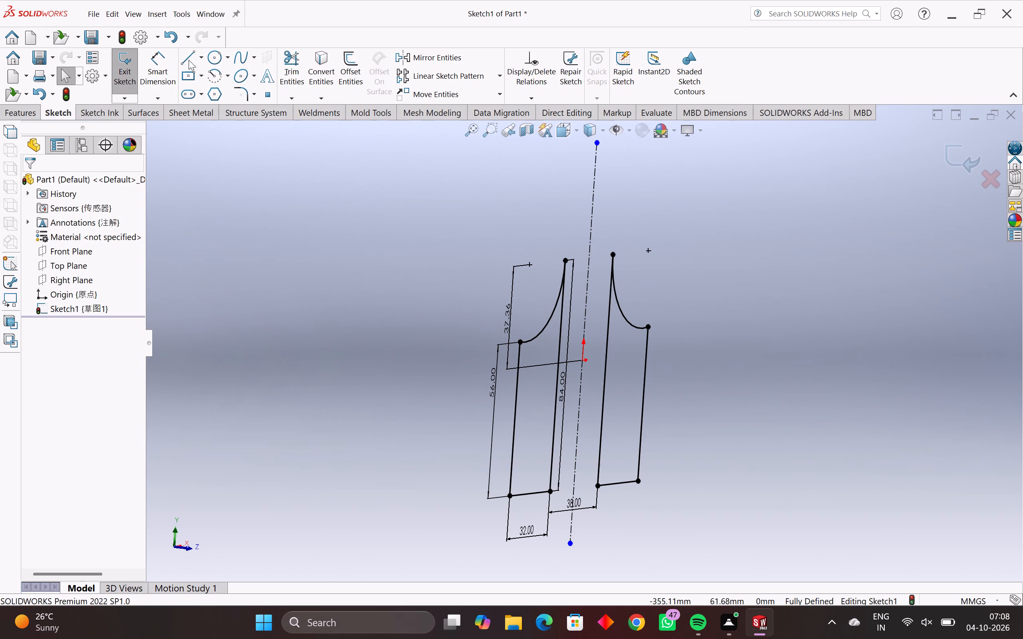
click(121, 84)
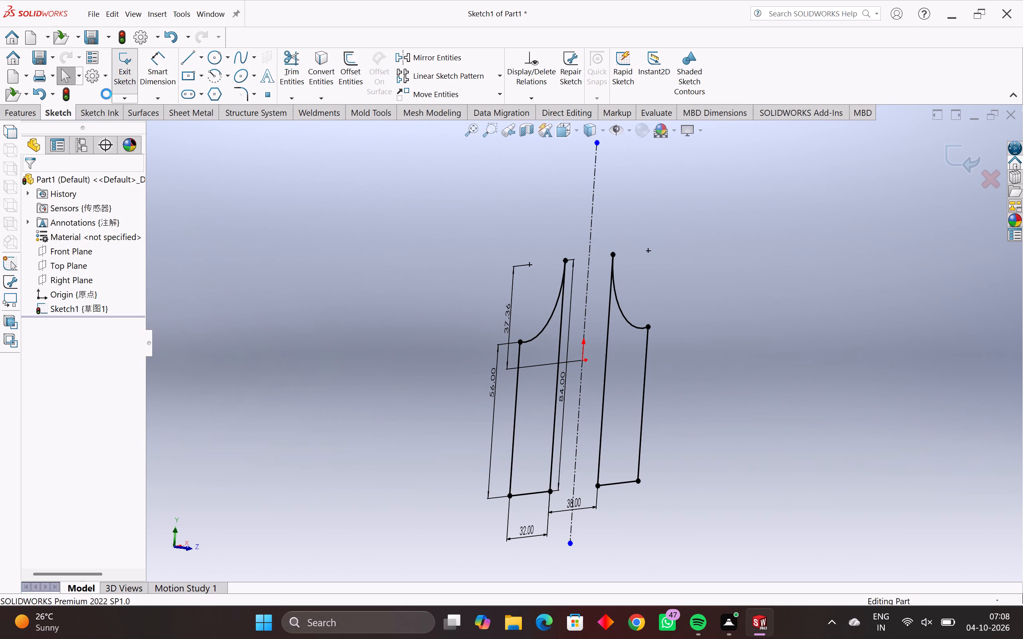
Set up a 20 mm blind Boss-Extrude of the dimensioned arc-cut profile, trying to add the mirrored profile as well.
click(33, 119)
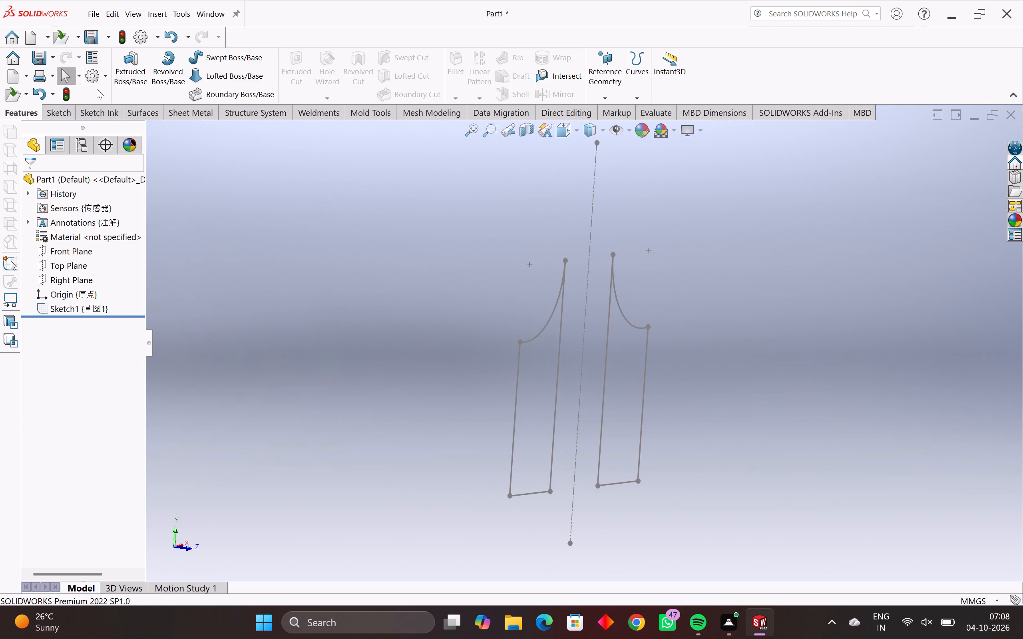
click(132, 64)
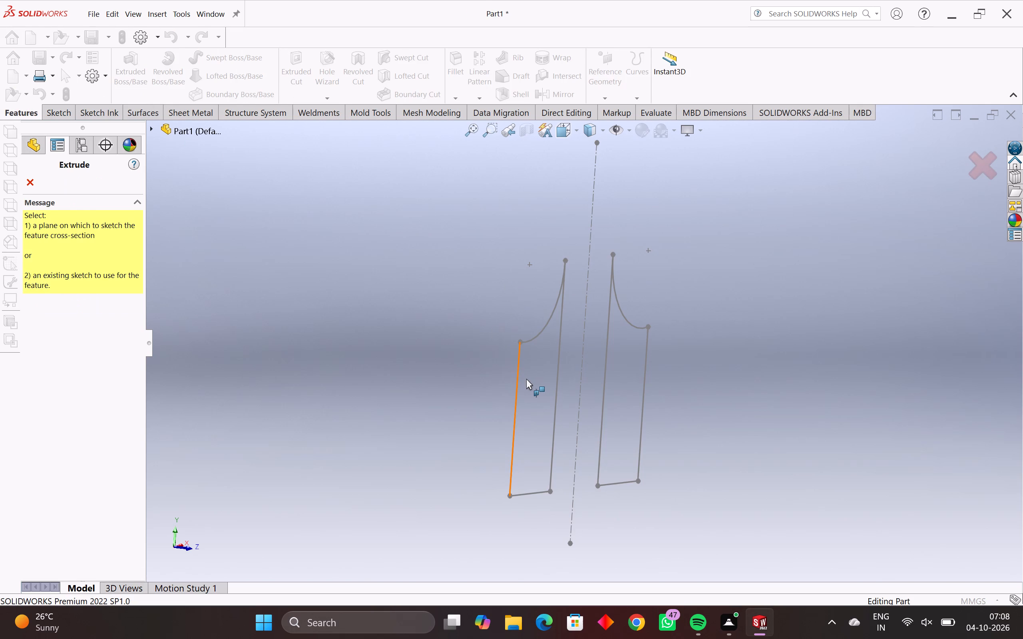
click(516, 407)
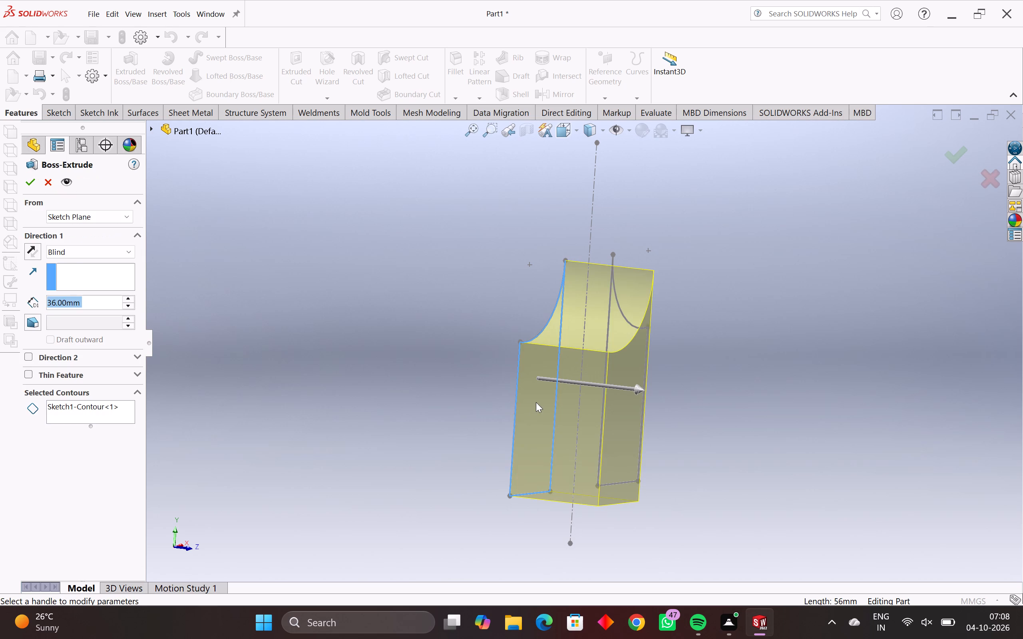
middle_drag(536, 402, 507, 411)
click(627, 375)
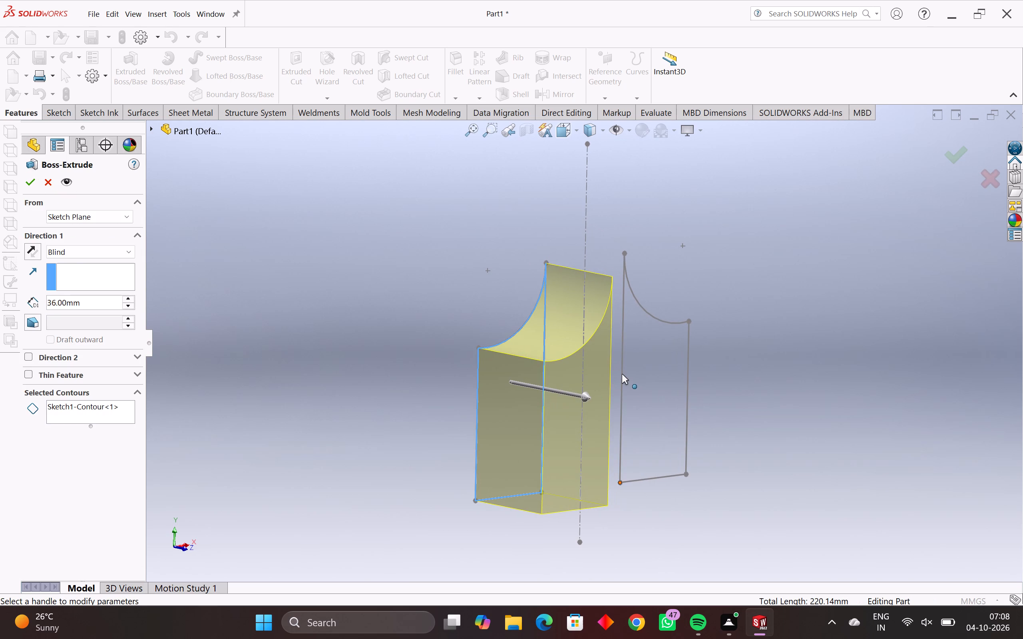
click(622, 374)
click(622, 373)
middle_drag(257, 304, 344, 345)
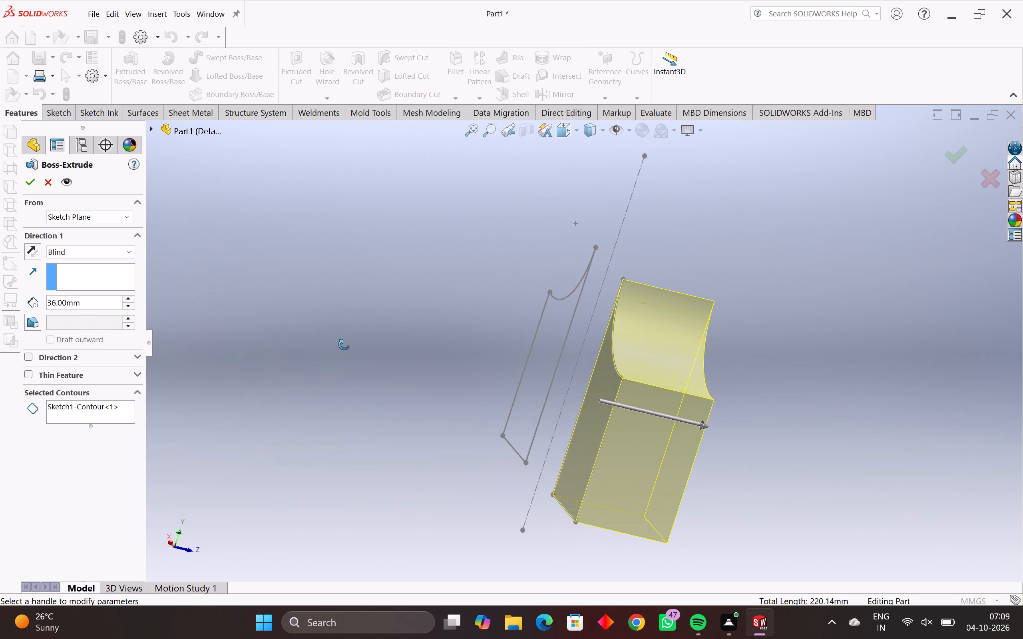
middle_drag(344, 345, 282, 357)
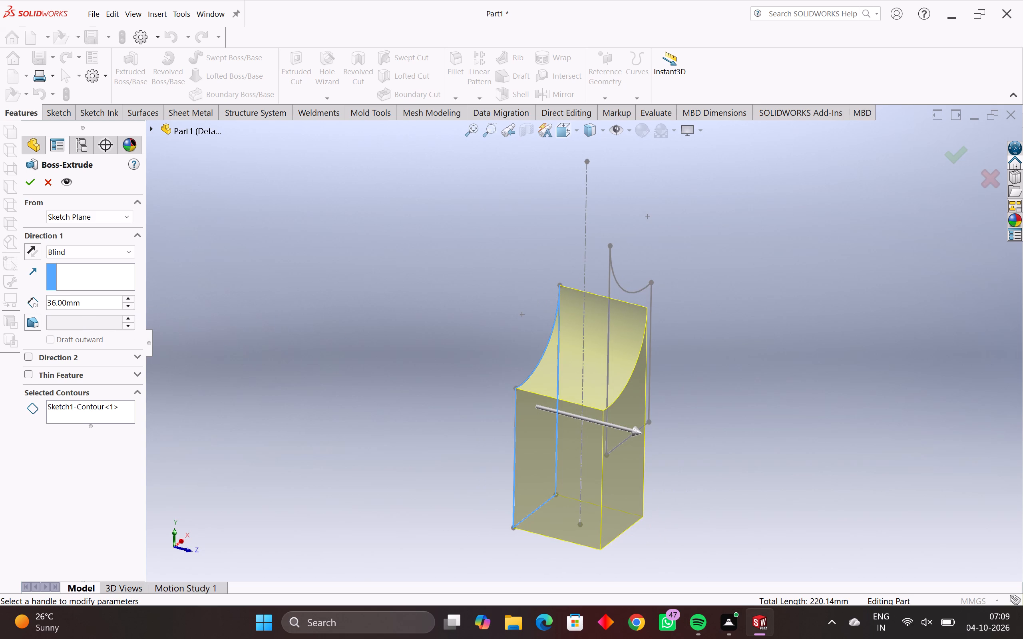
drag(78, 309, 0, 330)
key(2)
text(0.)
key(Return)
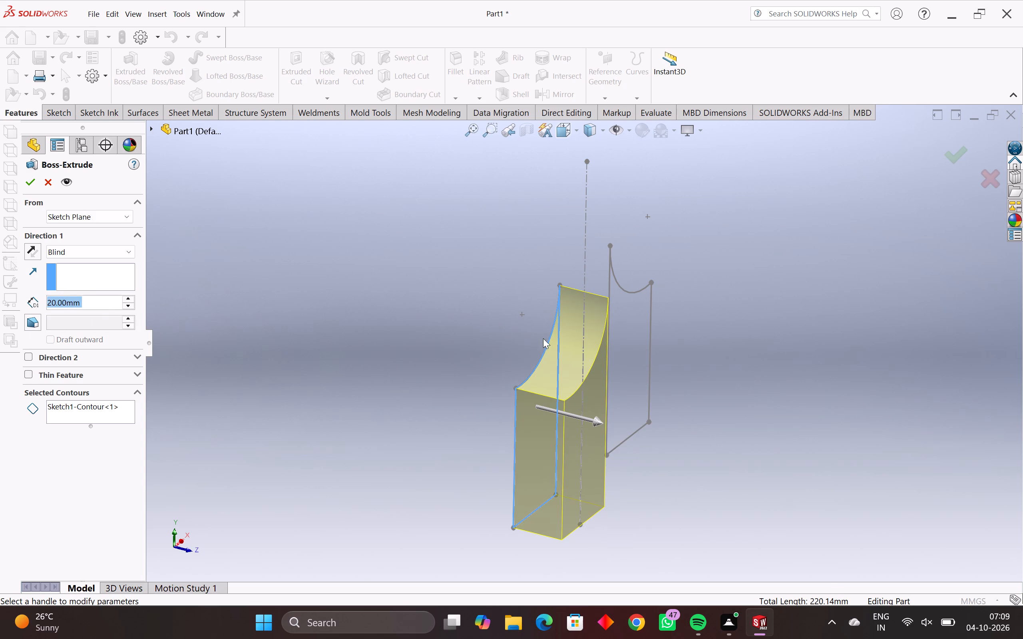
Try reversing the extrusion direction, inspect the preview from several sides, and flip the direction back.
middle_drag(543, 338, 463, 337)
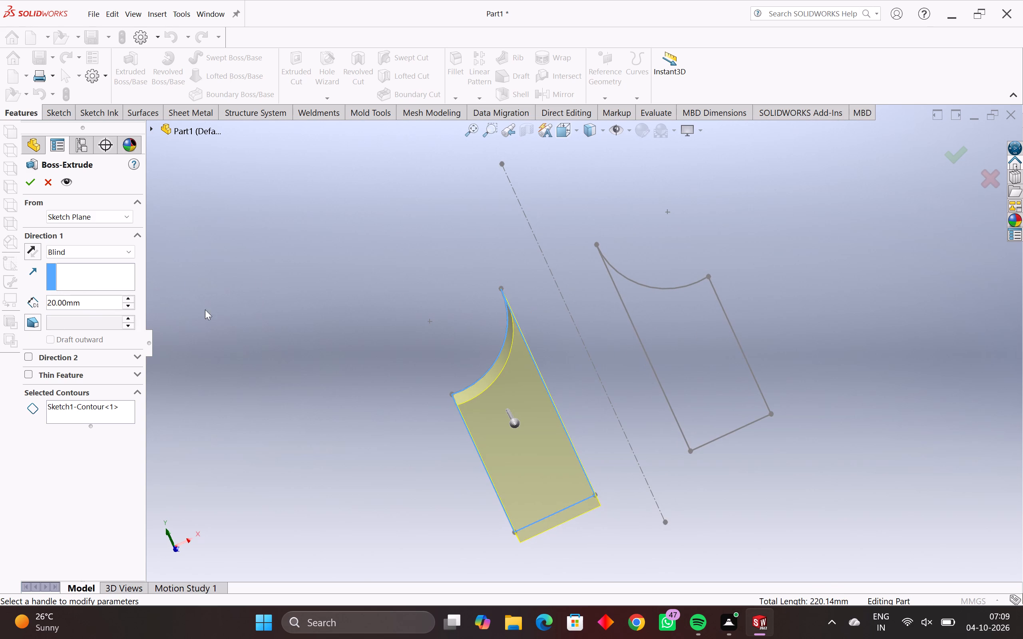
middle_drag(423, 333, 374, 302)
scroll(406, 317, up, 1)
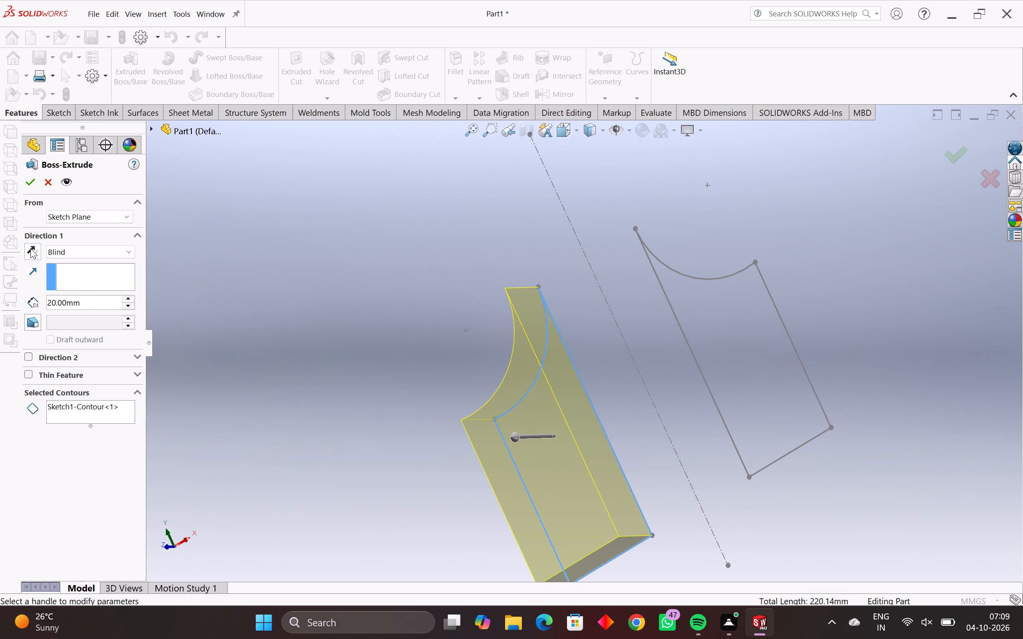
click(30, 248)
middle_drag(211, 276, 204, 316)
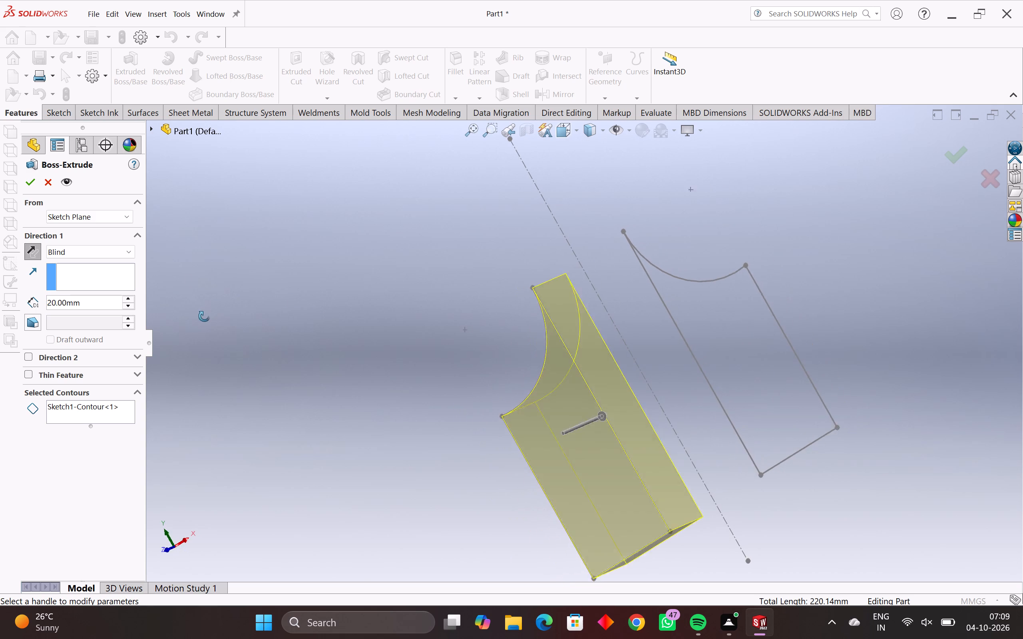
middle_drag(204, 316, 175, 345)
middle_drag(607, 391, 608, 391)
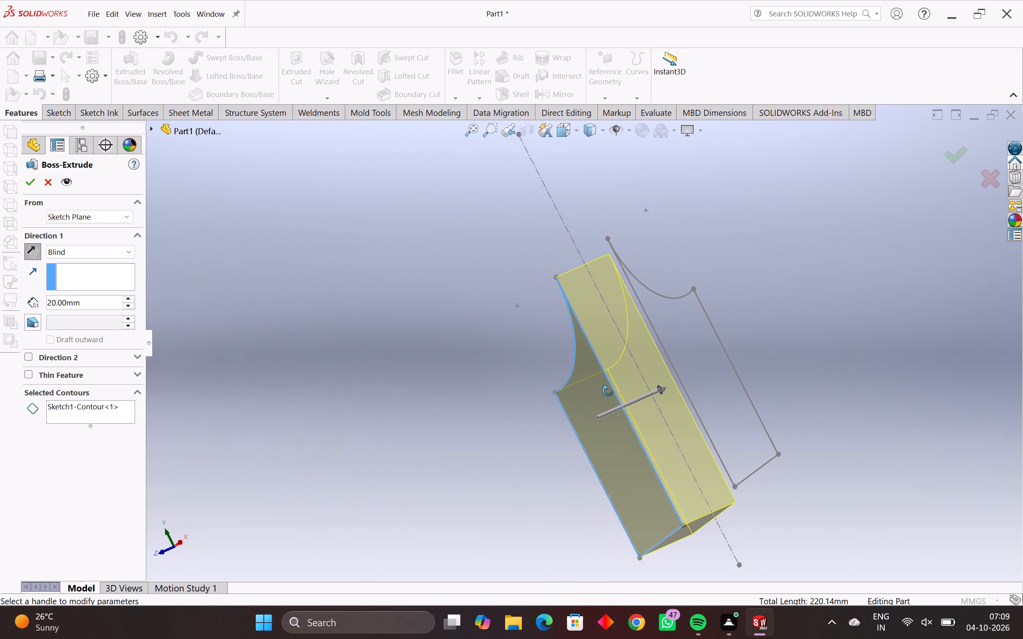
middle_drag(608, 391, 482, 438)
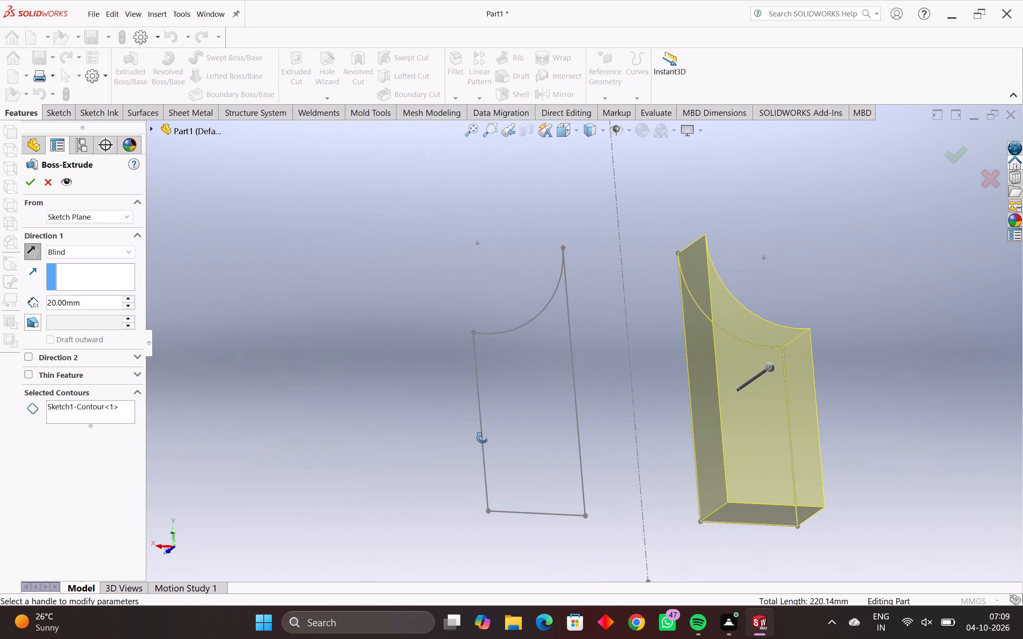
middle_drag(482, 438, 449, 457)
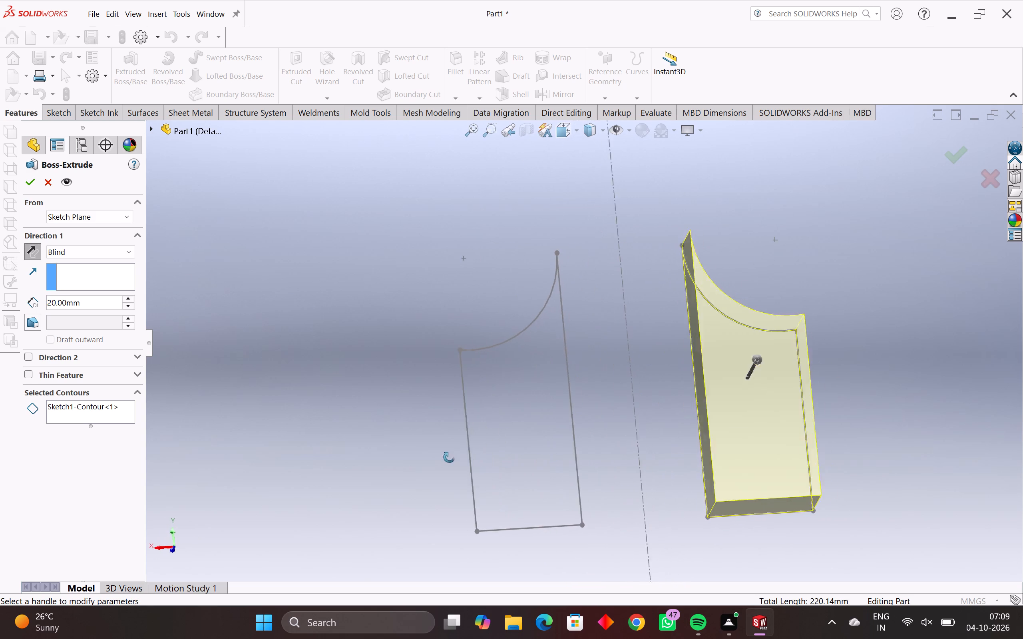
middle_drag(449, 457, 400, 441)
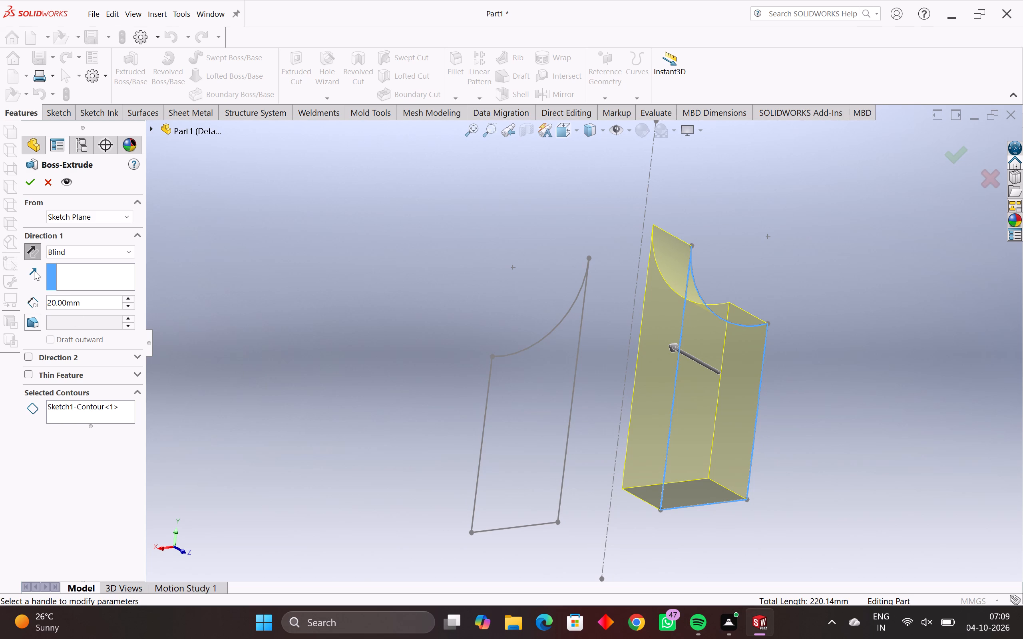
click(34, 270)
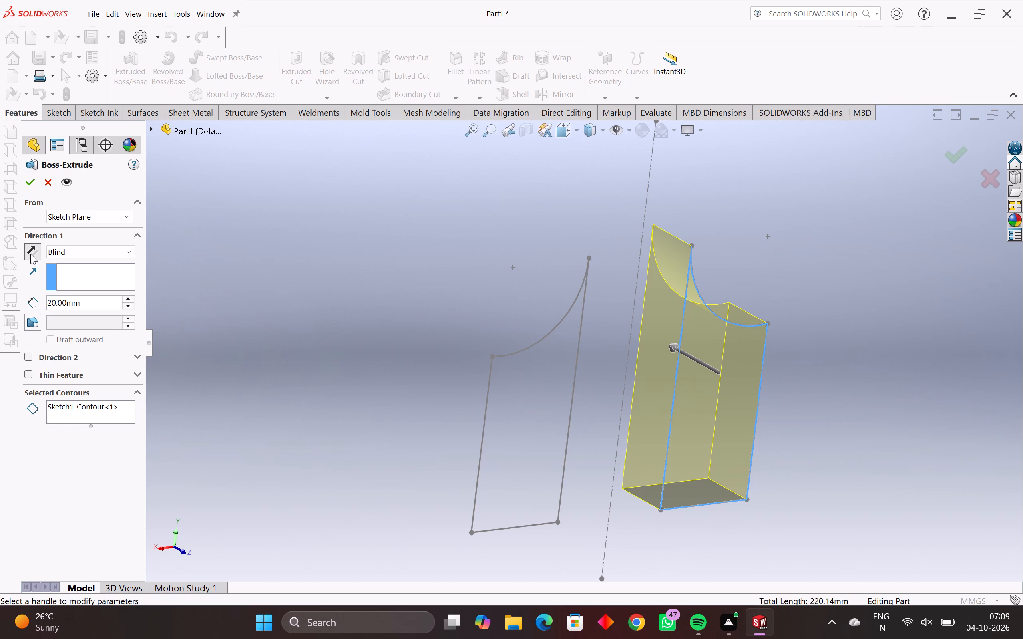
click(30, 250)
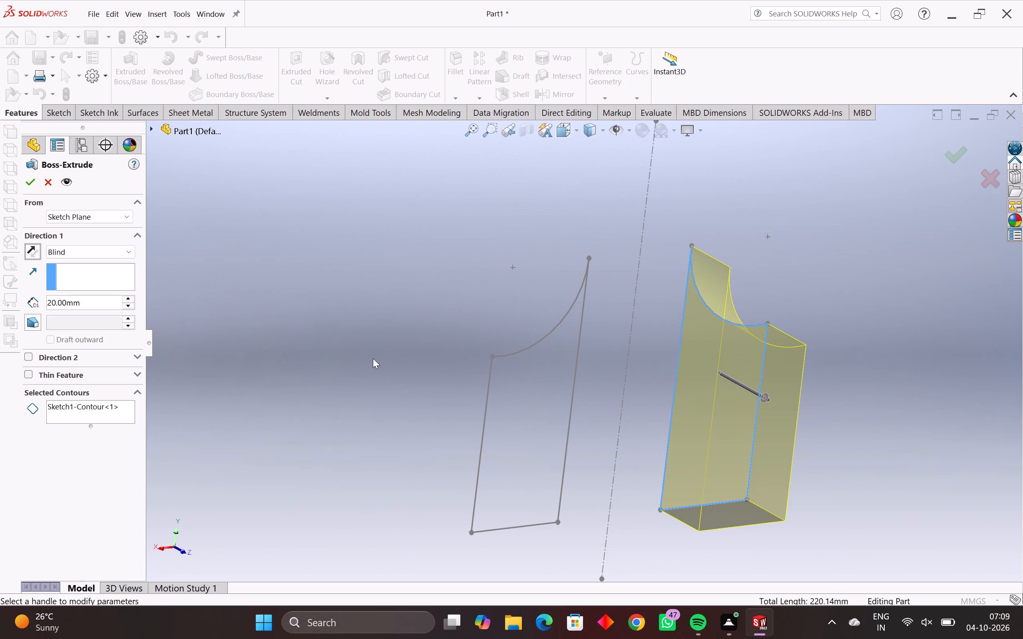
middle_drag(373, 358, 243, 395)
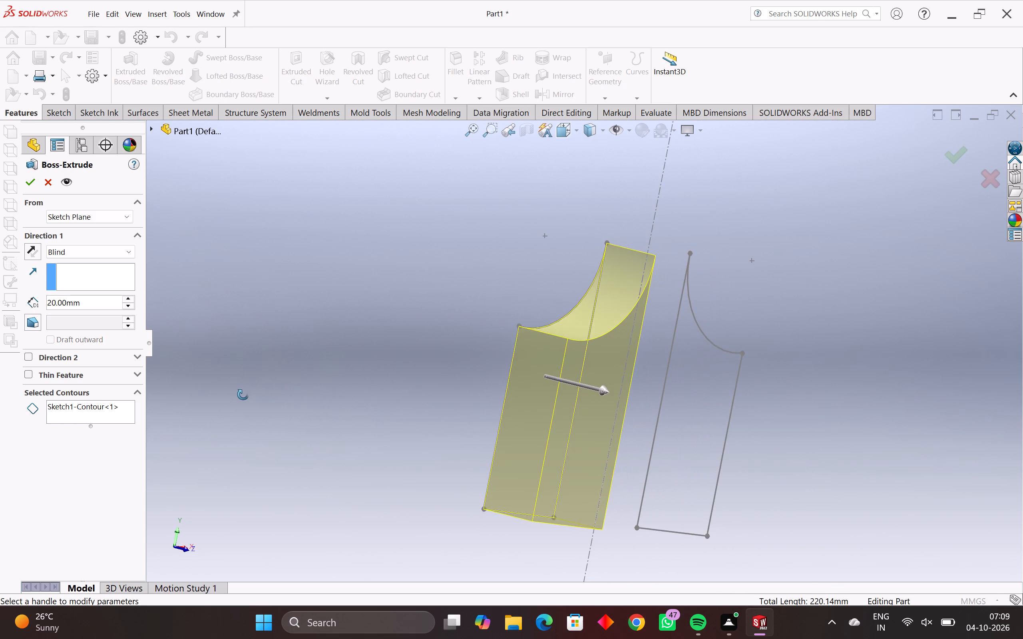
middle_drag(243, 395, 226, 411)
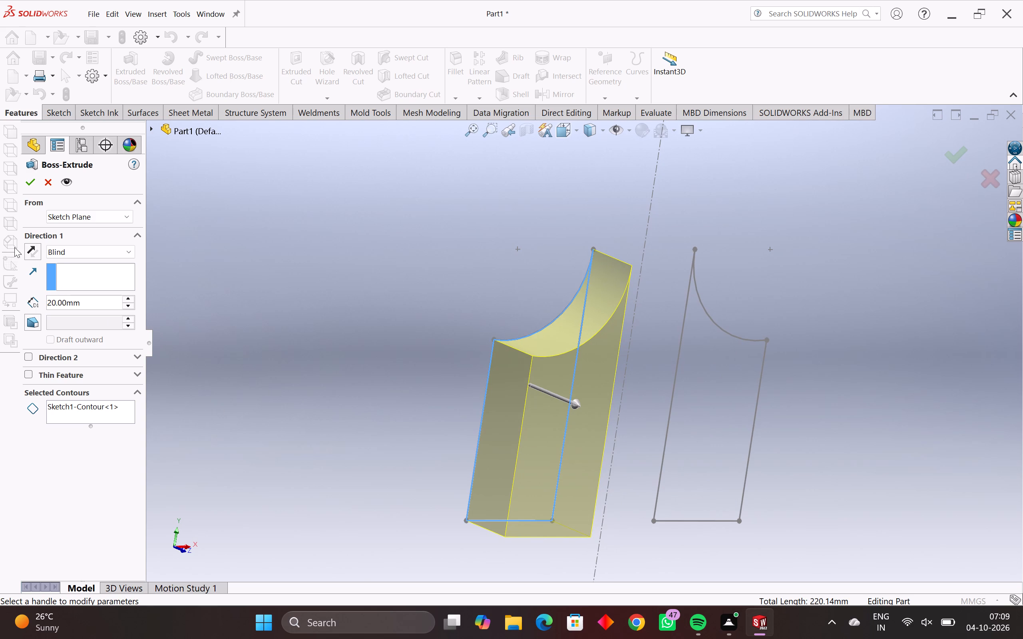
Reverse the direction of the 20 mm blind extrusion of the arc-cut profile and complete the Boss-Extrude.
click(25, 250)
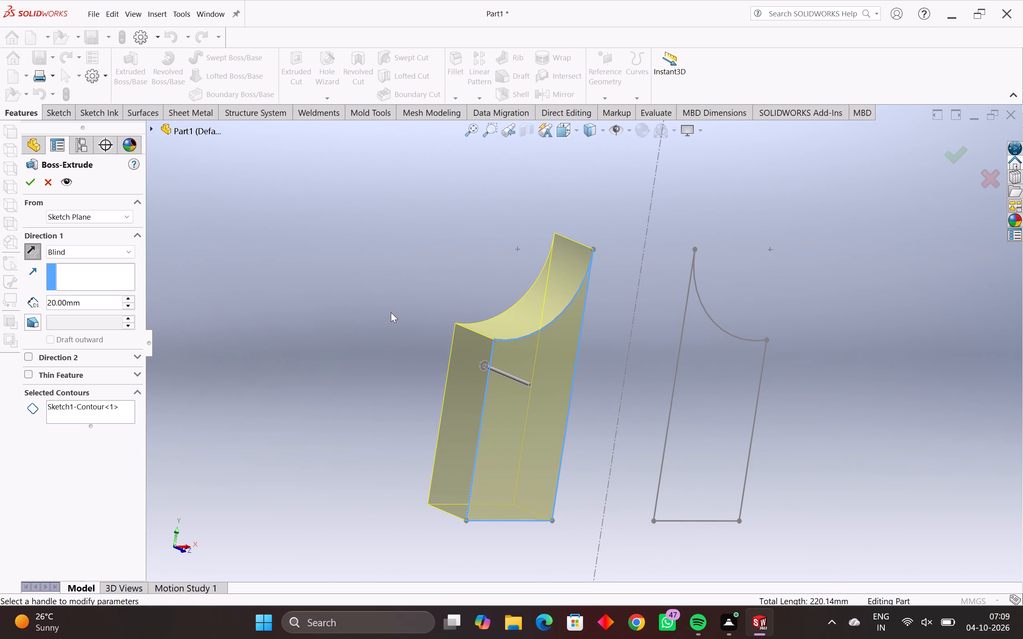
middle_drag(391, 312, 446, 322)
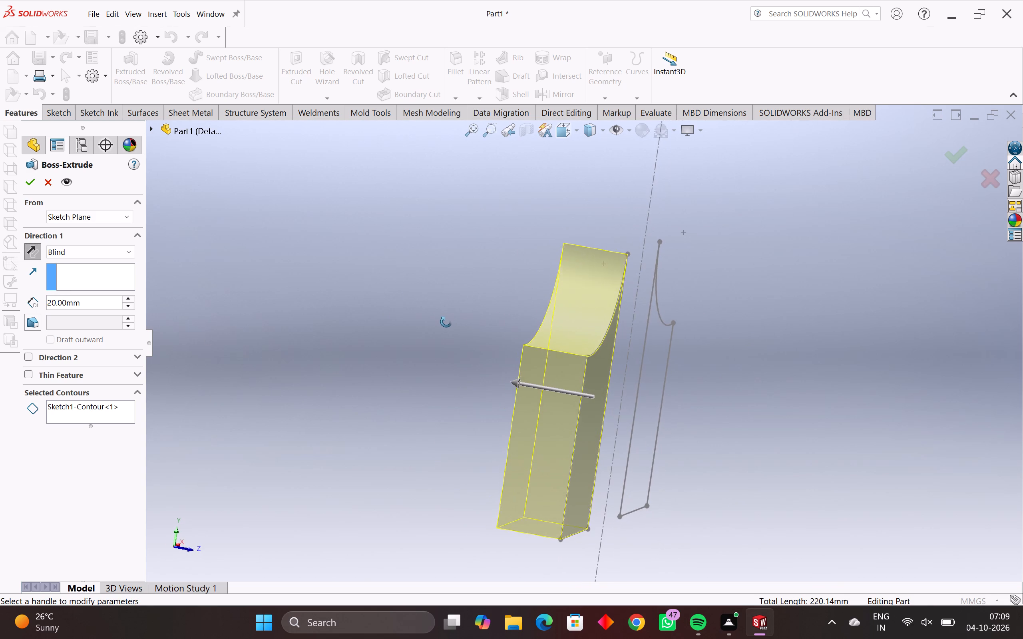
middle_drag(446, 322, 455, 322)
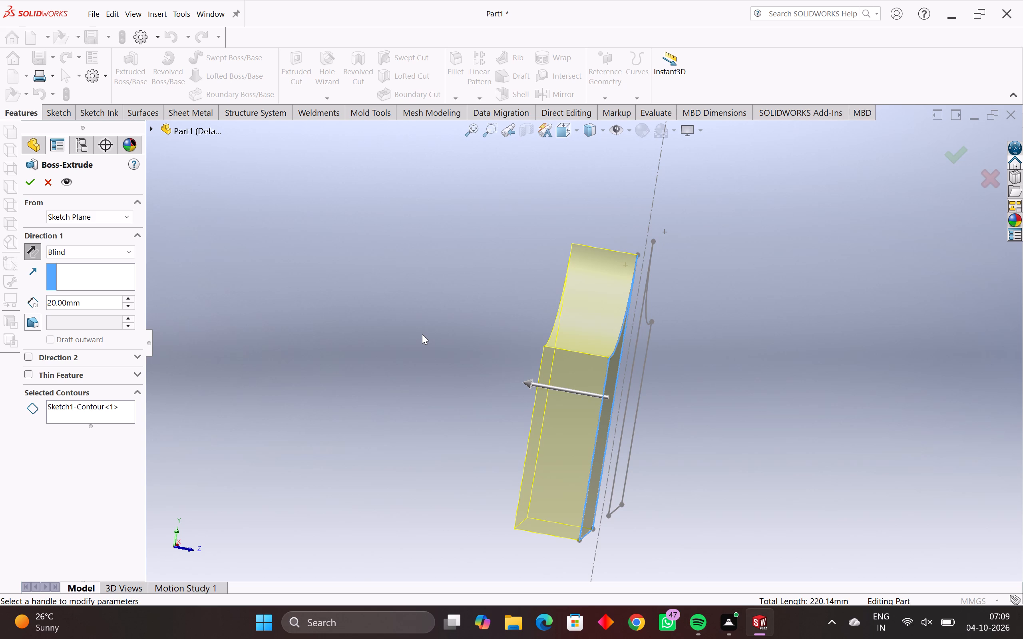
key(Return)
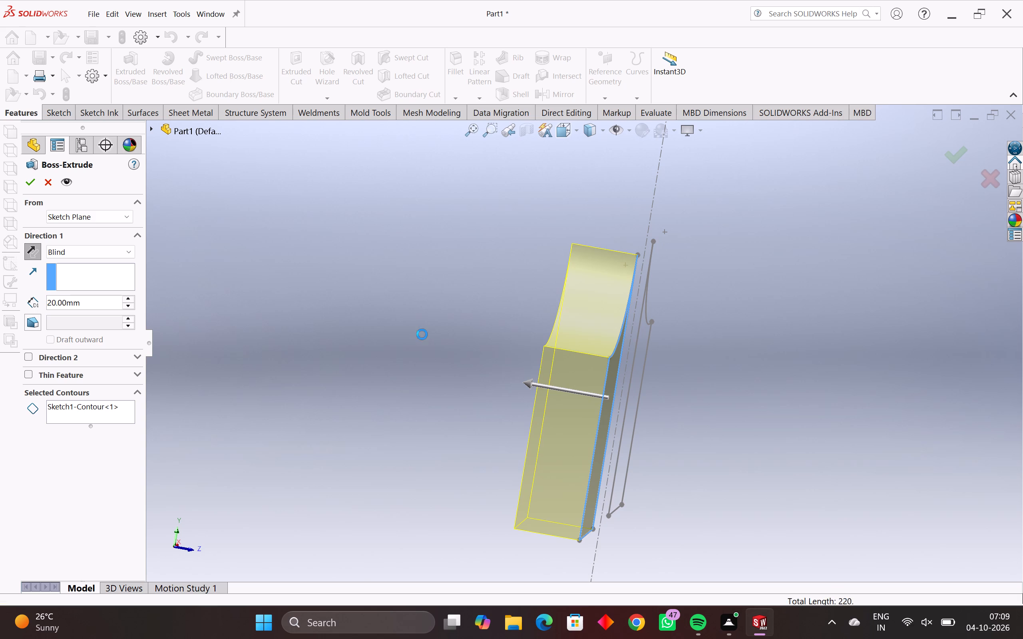
Start a new sketch on the large arc-cut face of the extruded body.
middle_drag(594, 439, 495, 458)
scroll(519, 437, down, 2)
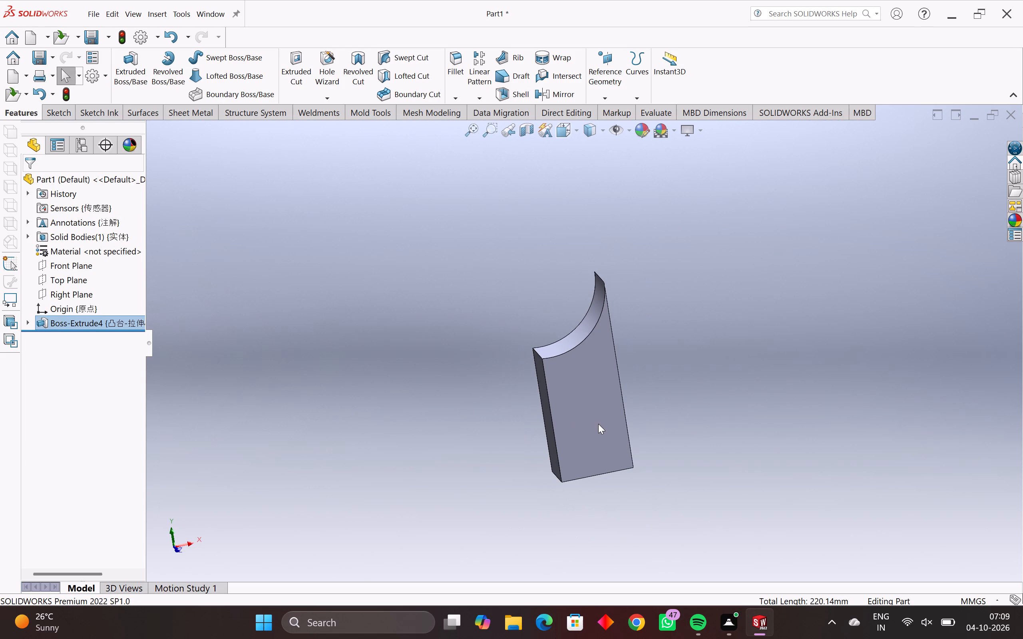
middle_drag(598, 424, 526, 384)
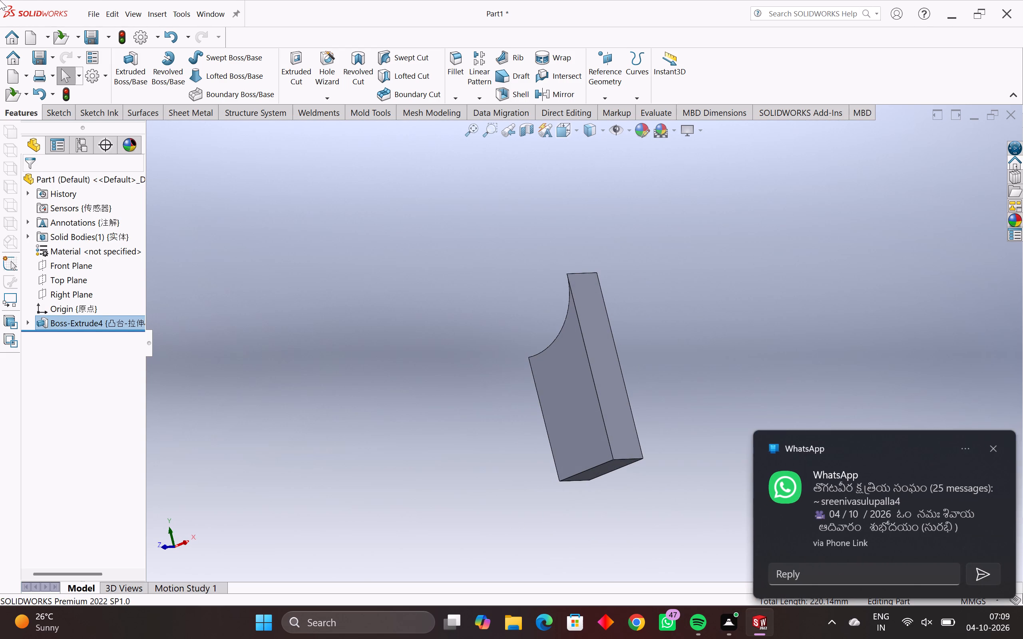
click(52, 113)
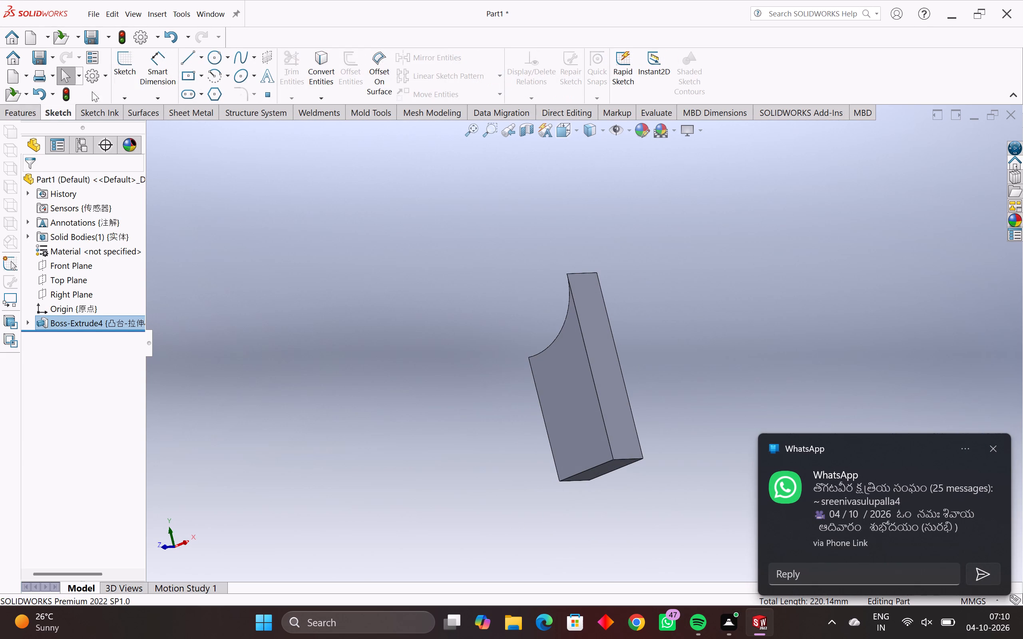
click(122, 71)
click(566, 384)
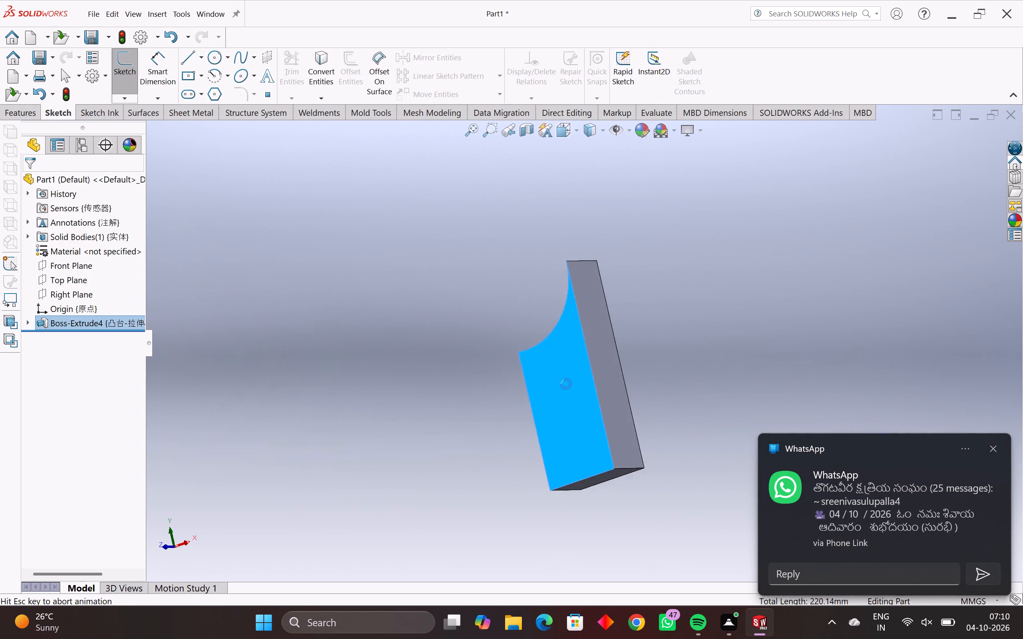
scroll(695, 368, down, 3)
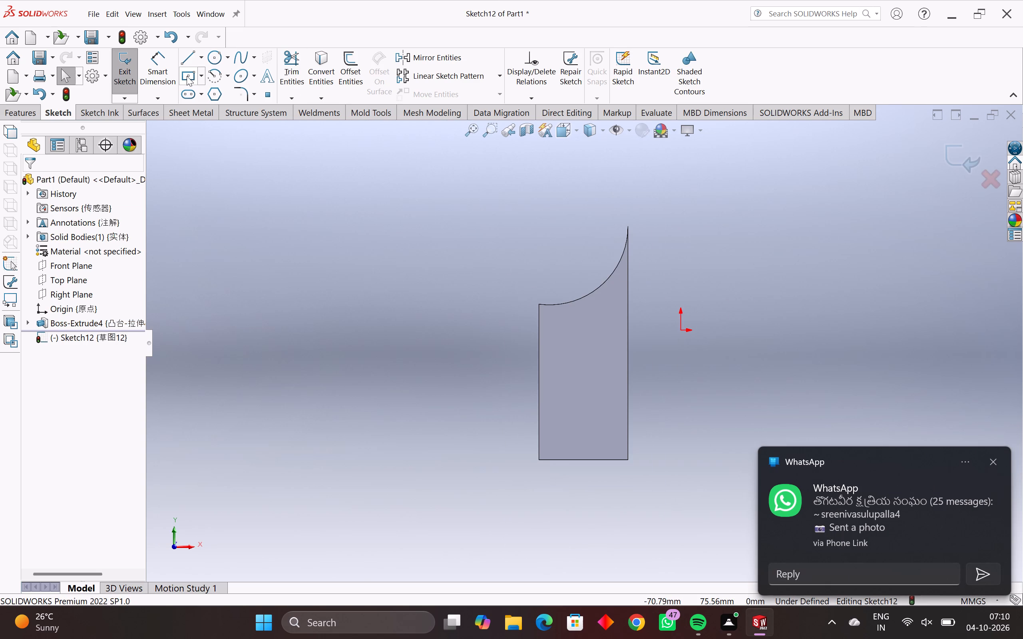
Draw a vertical centreline through the origin beside the arc-cut body, extending past its top and bottom.
middle_drag(583, 257, 496, 283)
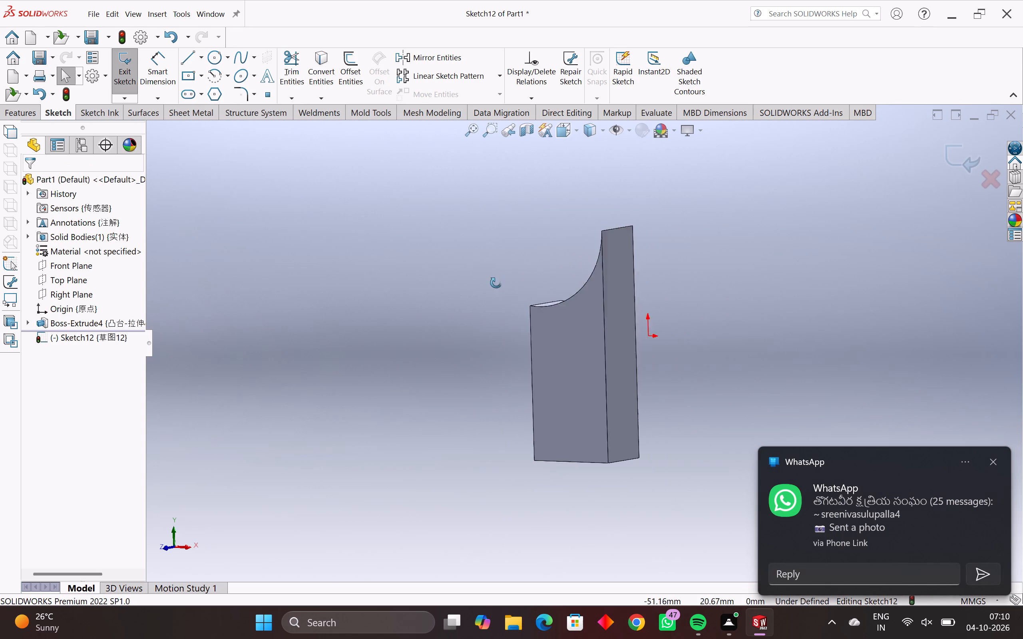
middle_drag(496, 283, 532, 291)
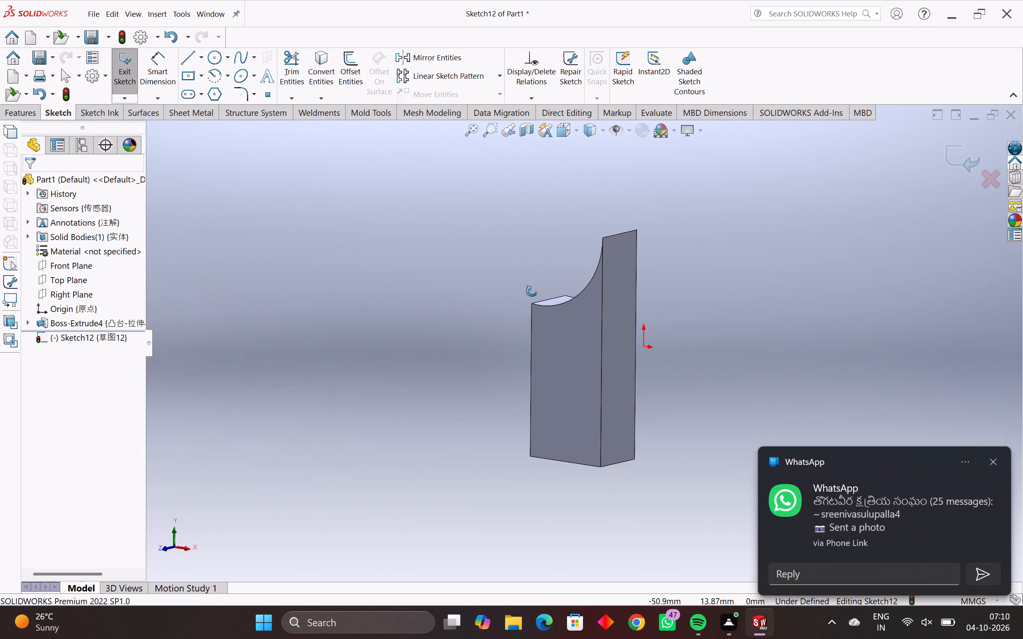
middle_drag(532, 291, 532, 291)
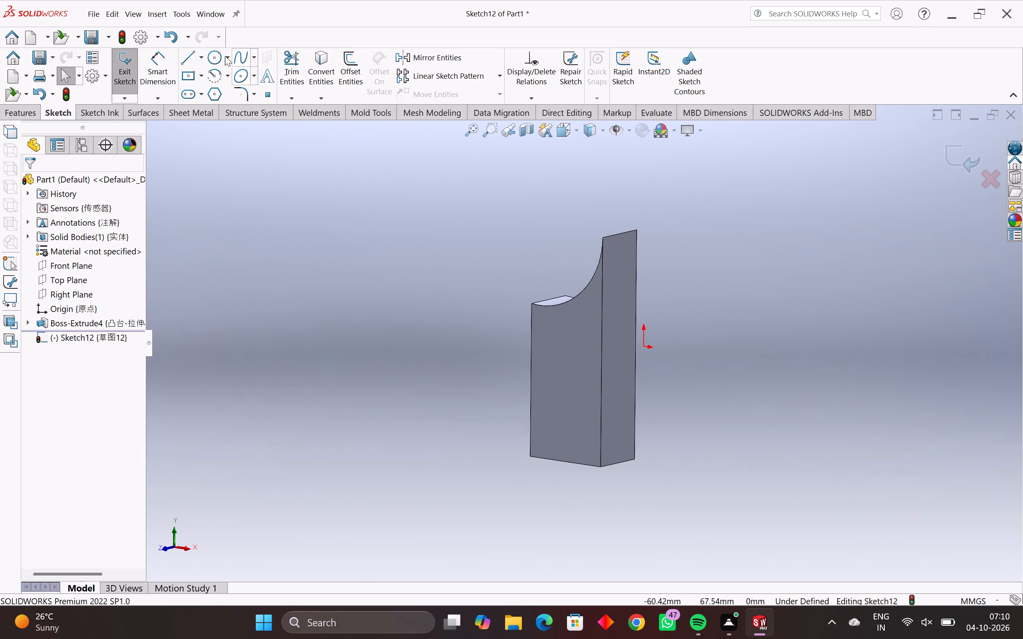
click(189, 55)
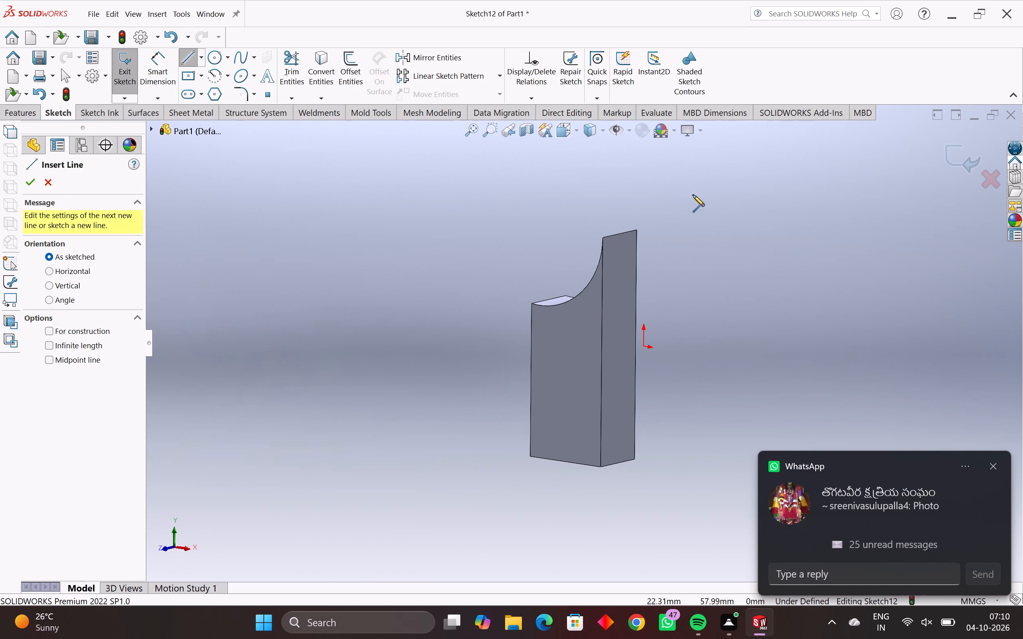
middle_drag(665, 178, 733, 183)
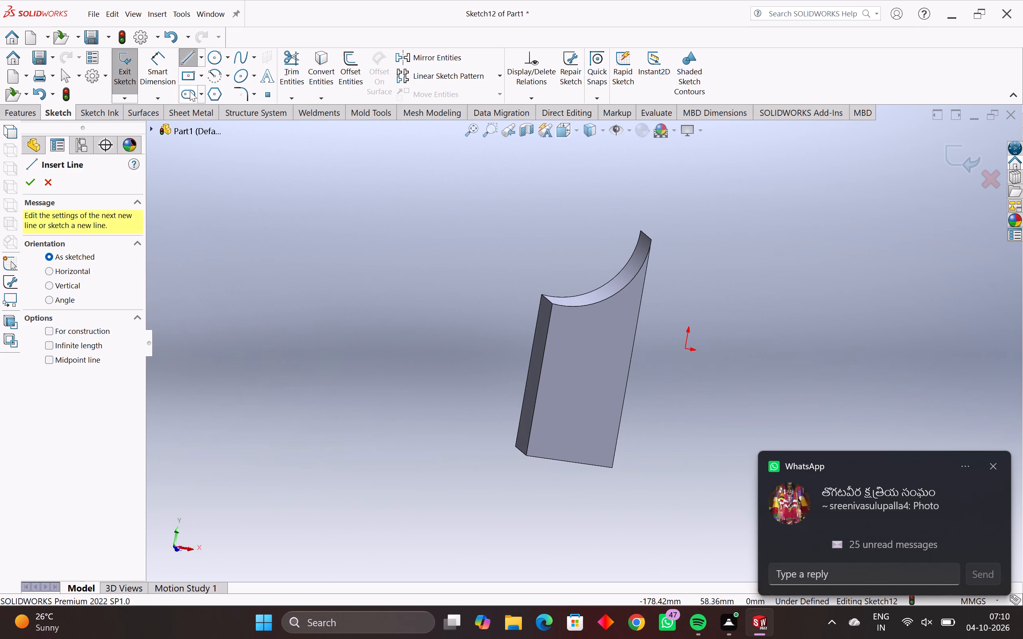
click(202, 60)
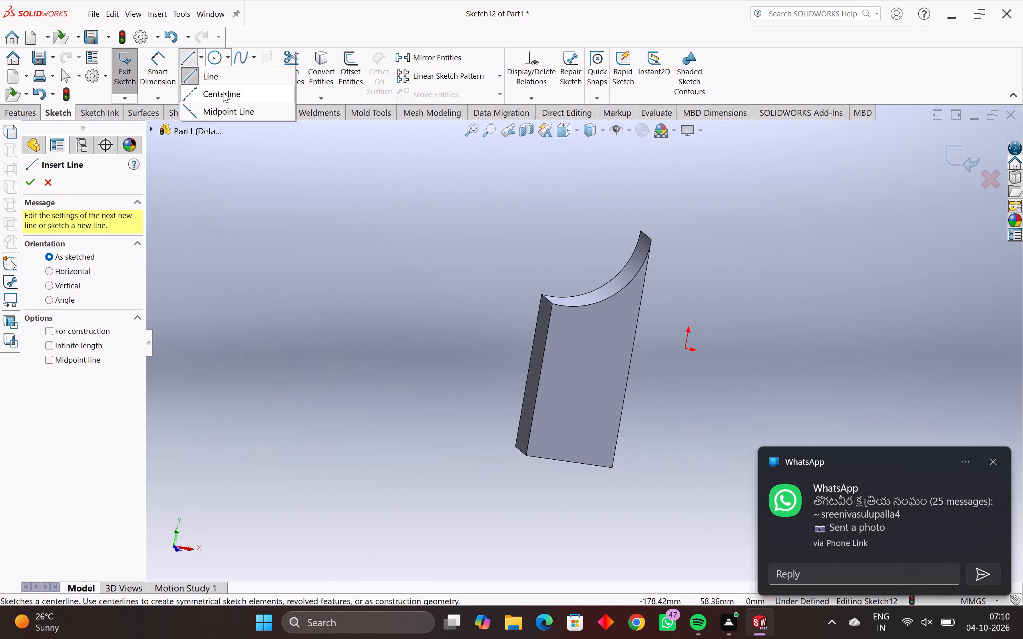
click(223, 92)
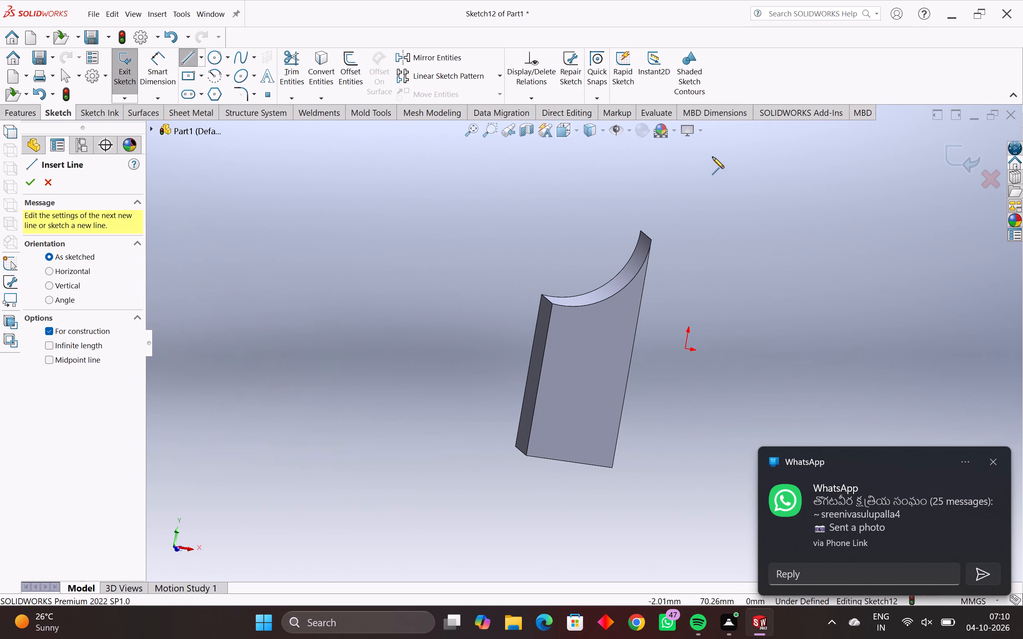
click(721, 152)
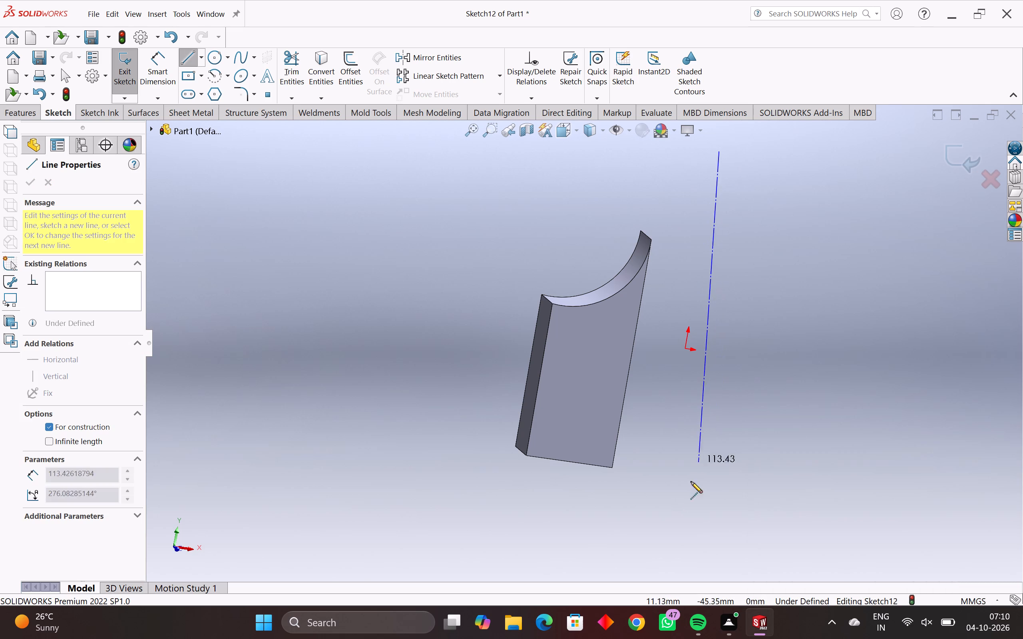
click(651, 546)
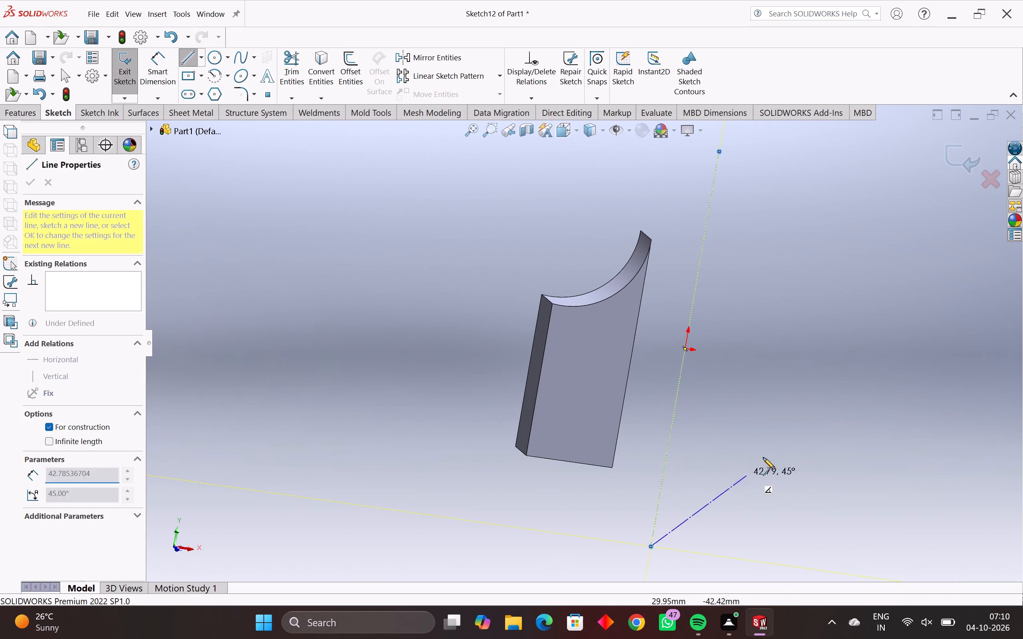
key(Escape)
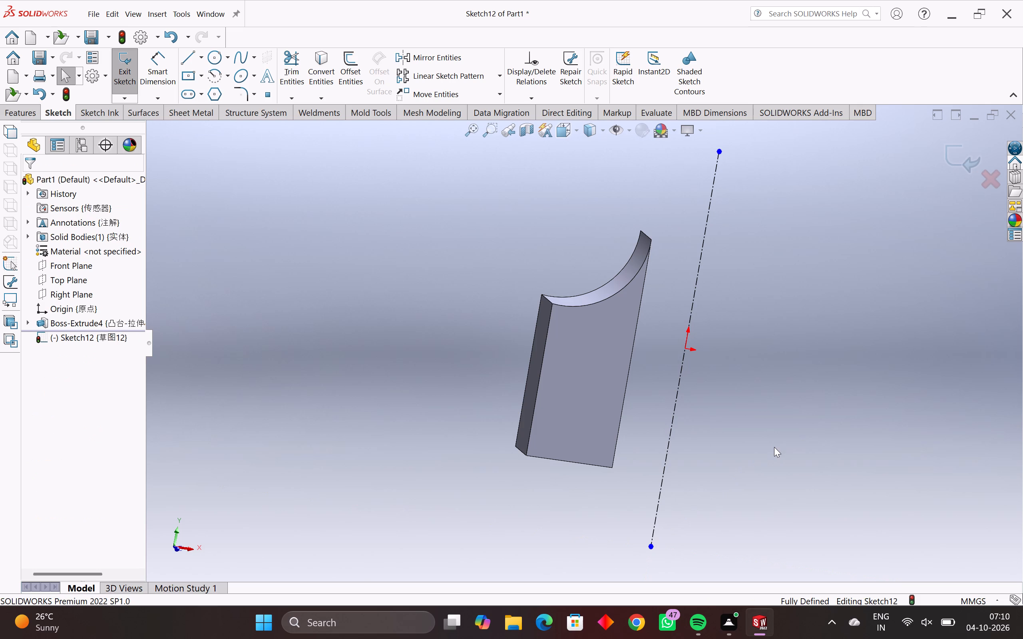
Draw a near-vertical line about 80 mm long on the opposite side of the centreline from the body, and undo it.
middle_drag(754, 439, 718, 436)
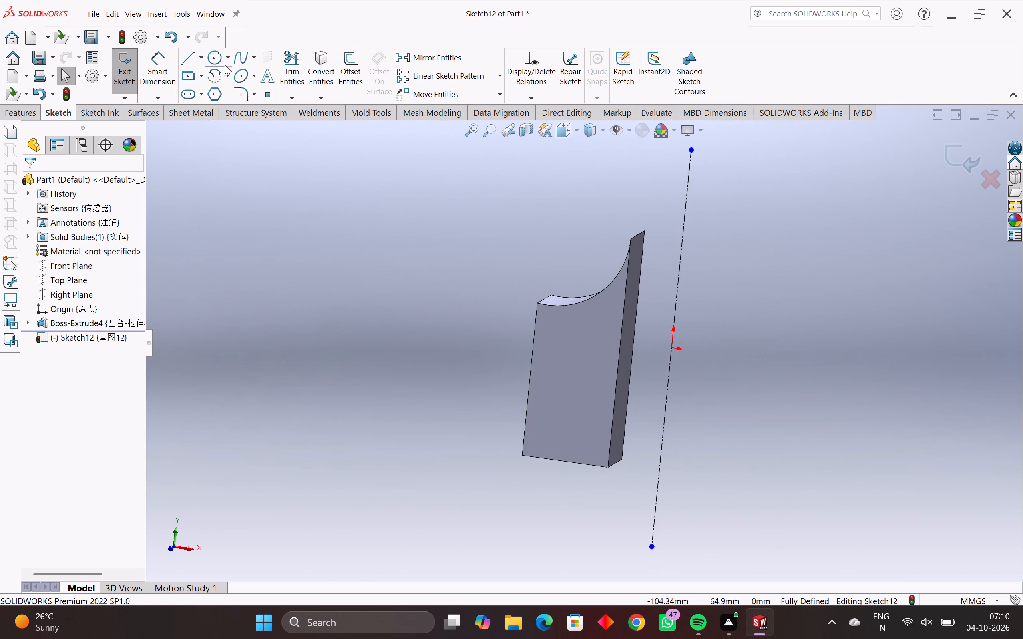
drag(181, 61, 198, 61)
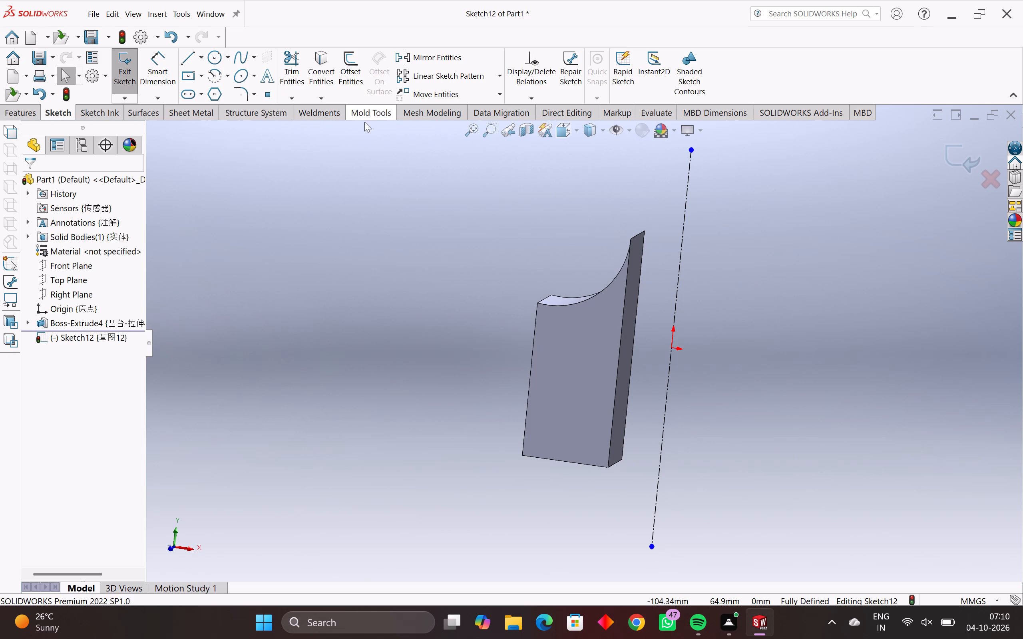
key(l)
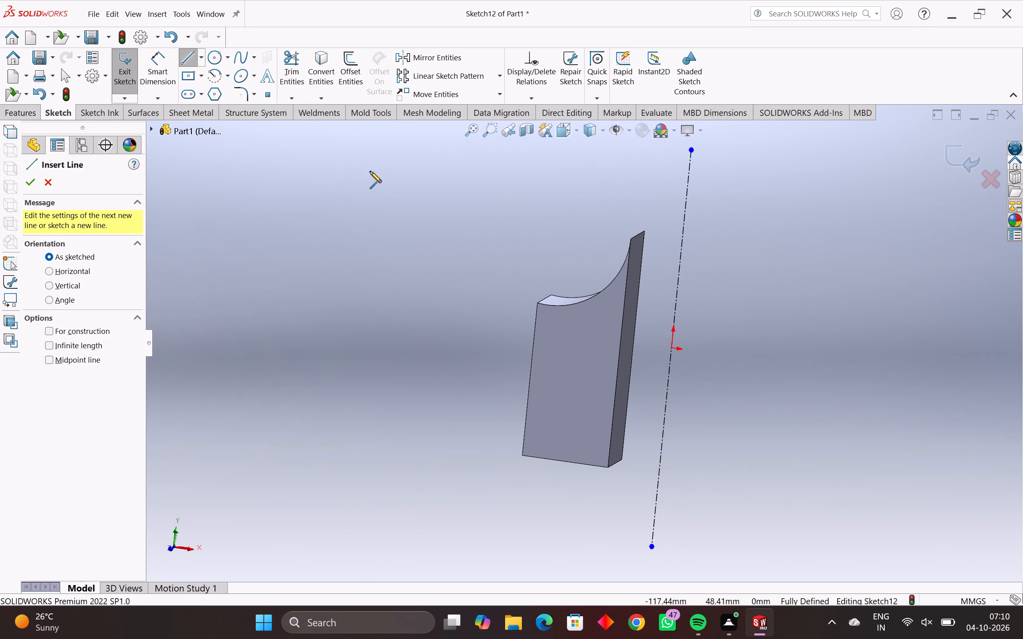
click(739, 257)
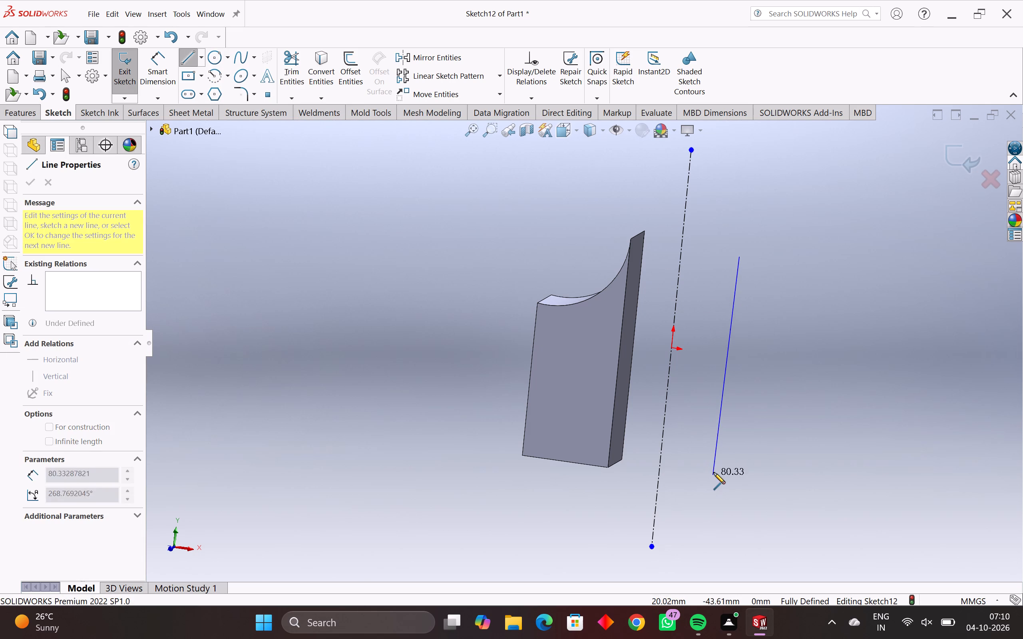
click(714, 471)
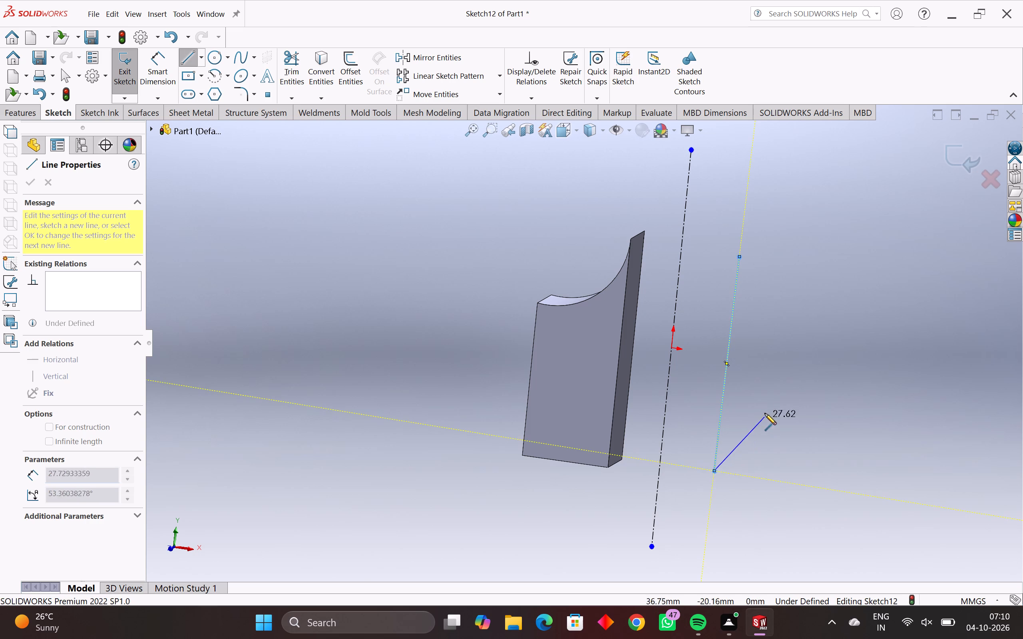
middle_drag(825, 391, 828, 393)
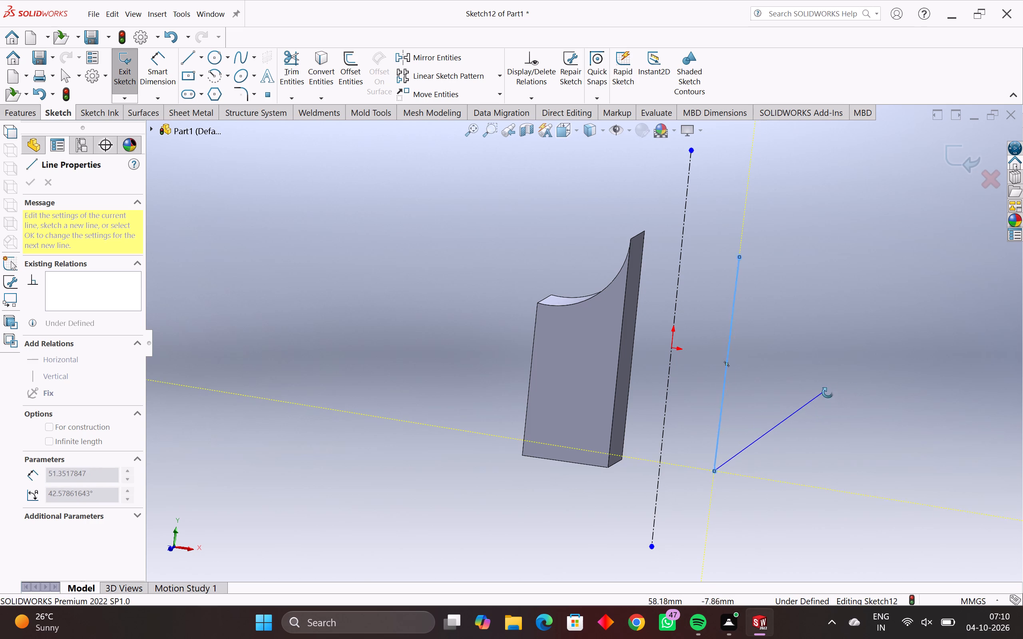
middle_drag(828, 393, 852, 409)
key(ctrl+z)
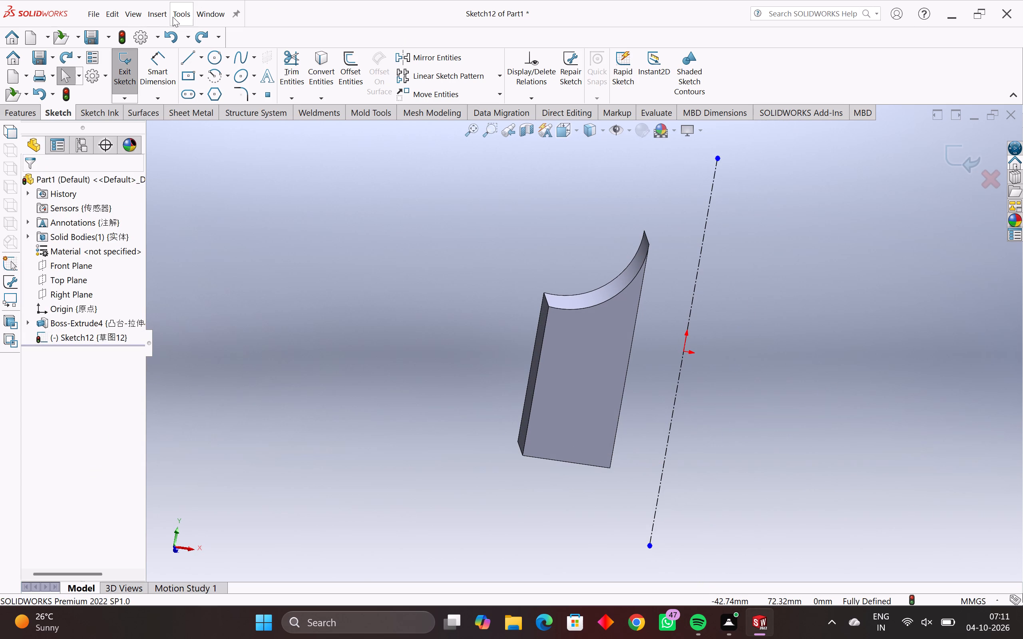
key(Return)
Sketch a line about 51 mm long from the body's lower corner across the centreline, continuing into a closed four-sided outline about 80 mm tall with a sloped top.
click(197, 56)
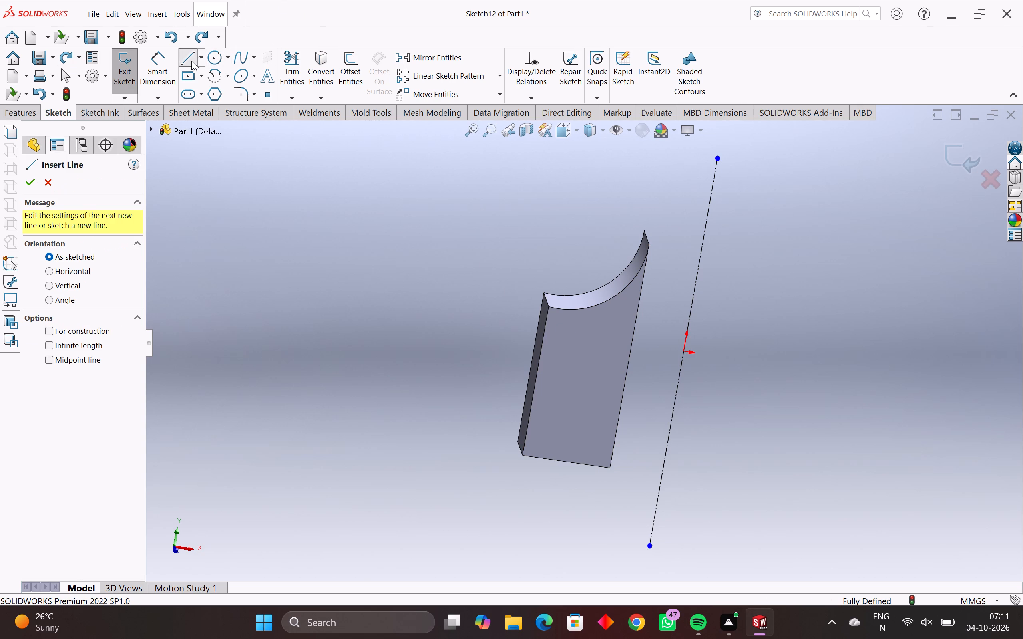
middle_drag(764, 256, 721, 232)
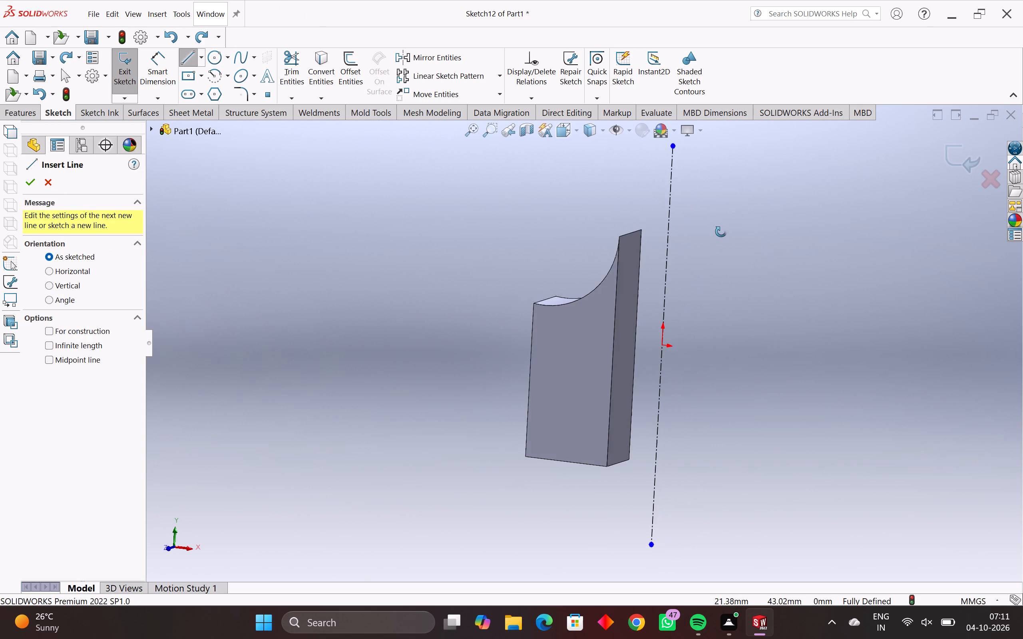
middle_drag(721, 232, 740, 229)
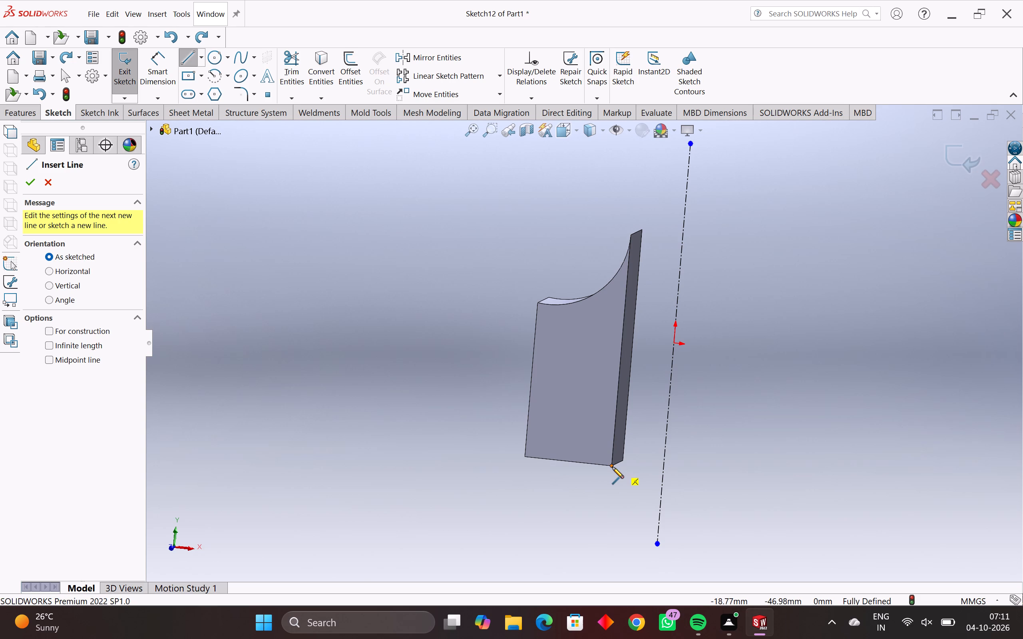
click(612, 467)
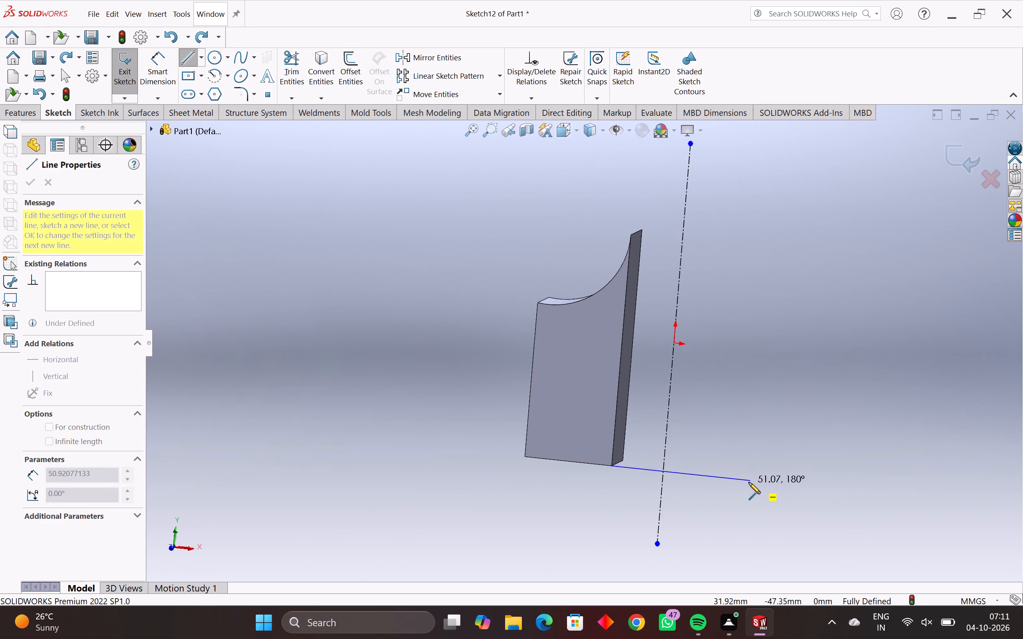
click(749, 482)
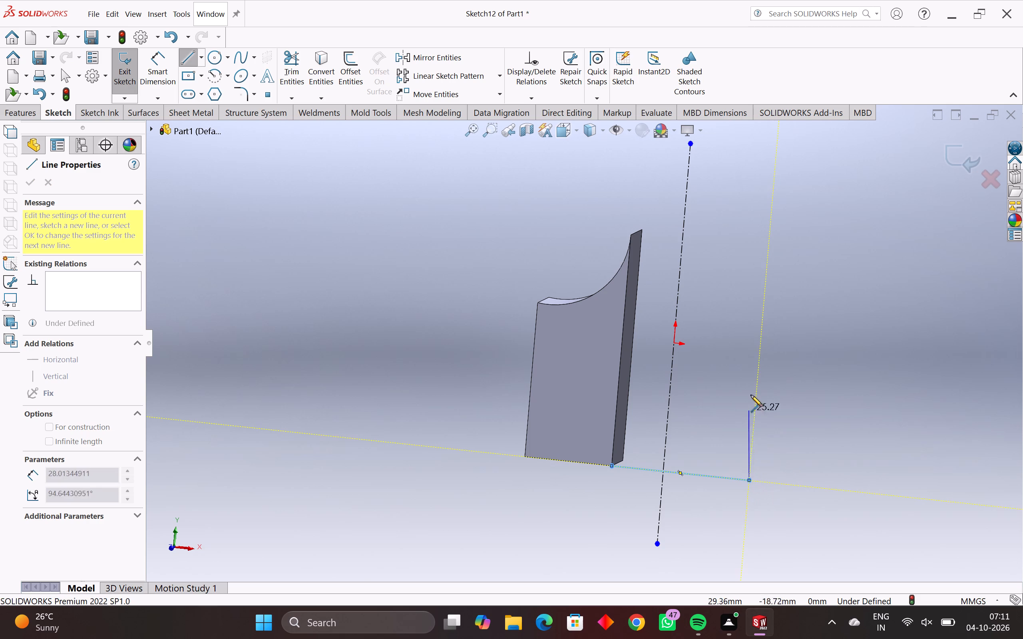
click(767, 258)
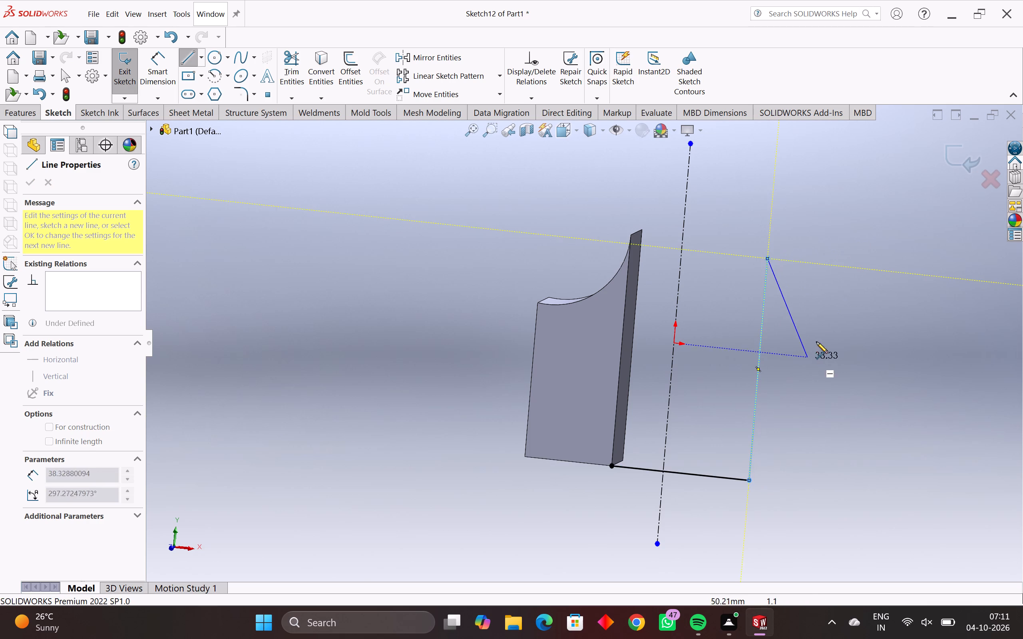
click(827, 324)
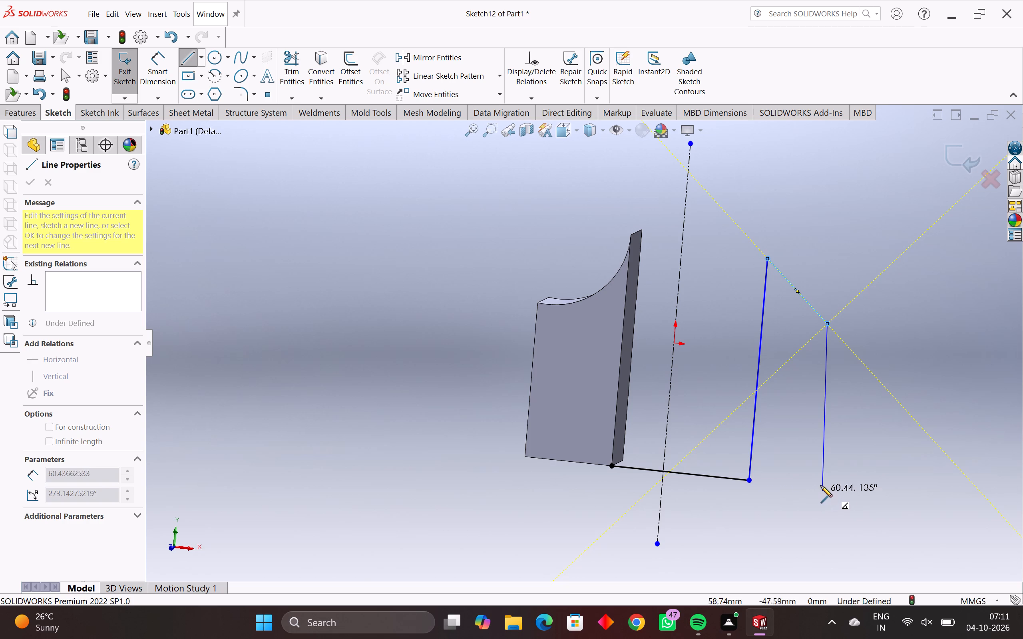
drag(814, 486, 808, 487)
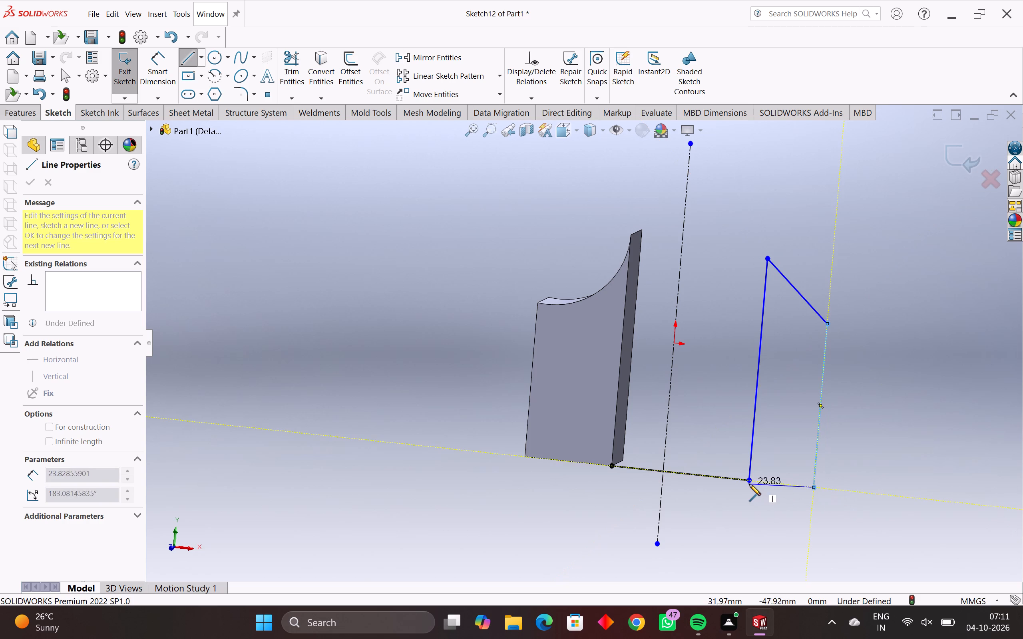
drag(748, 481, 754, 478)
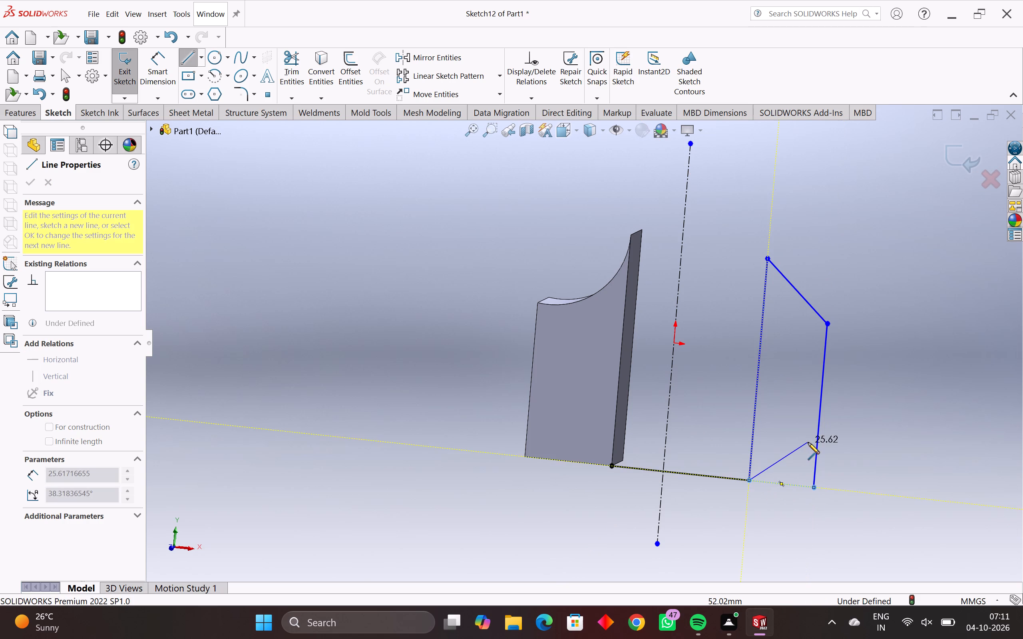
key(Escape)
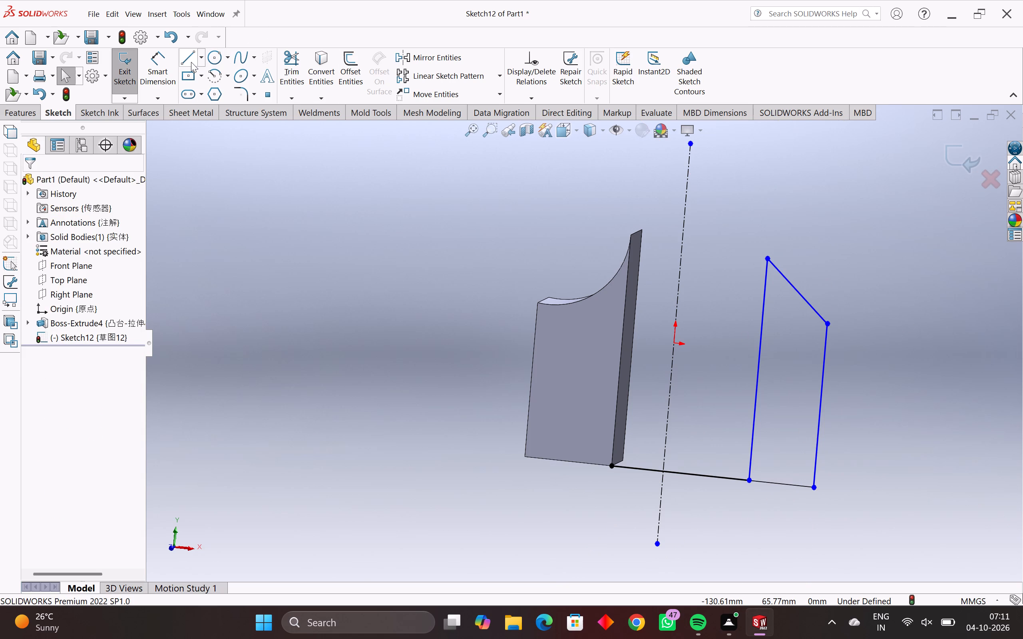
Dimension the connecting line between the body's lower corner and the outline to 38 mm.
click(165, 59)
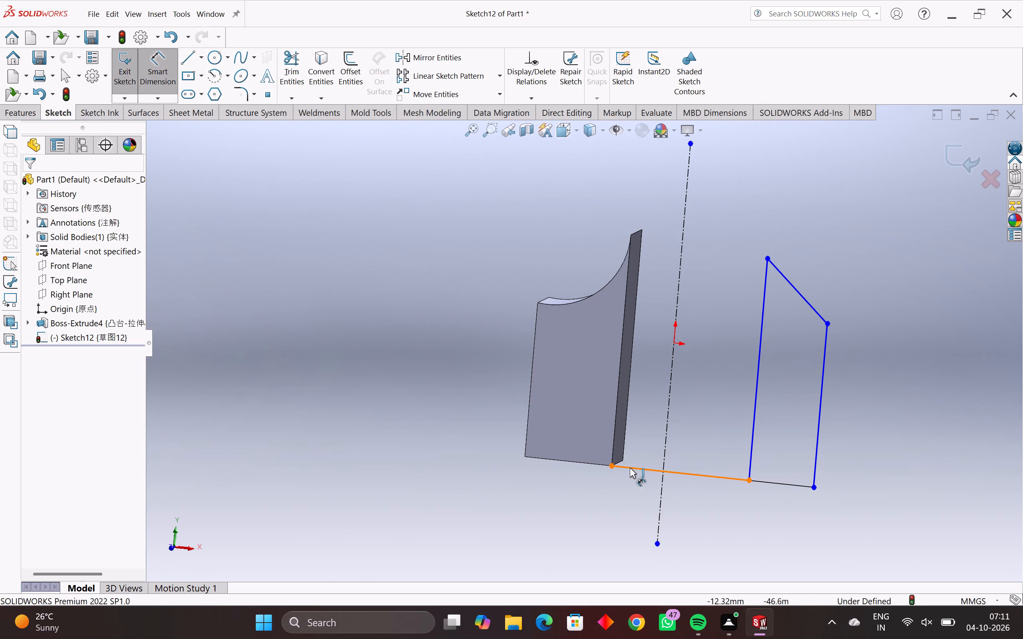
drag(630, 468, 630, 474)
click(627, 496)
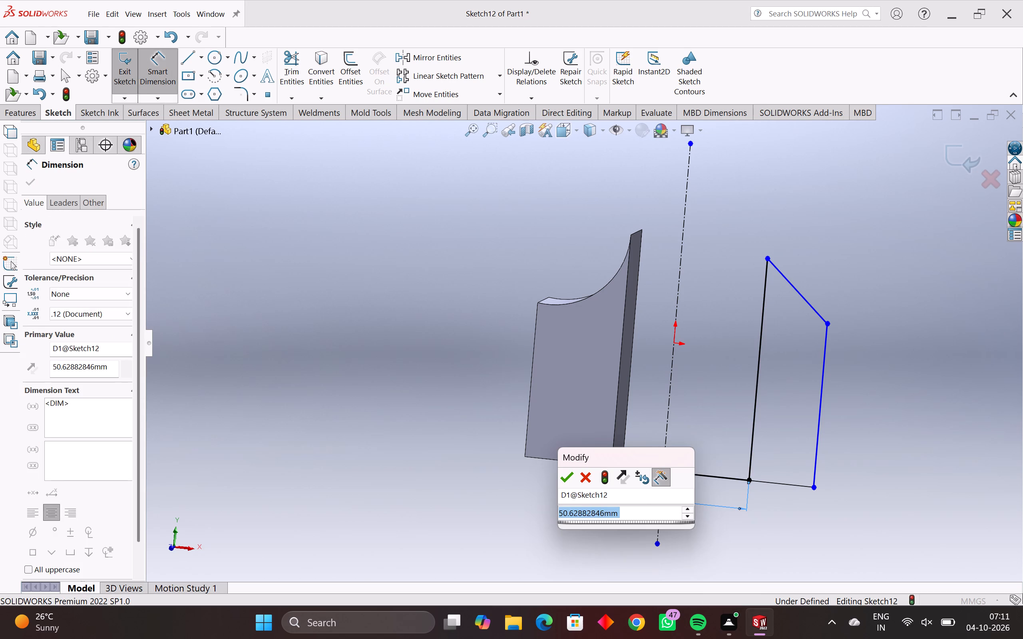
text(38)
key(Return)
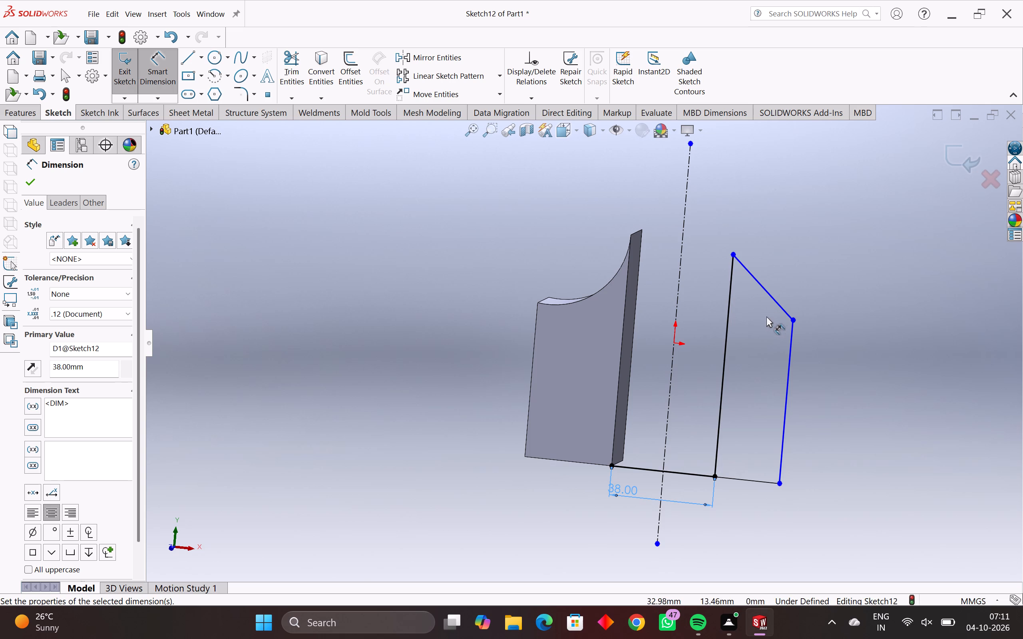
Dimension the outline's long side nearest the centreline to 84 mm.
click(724, 373)
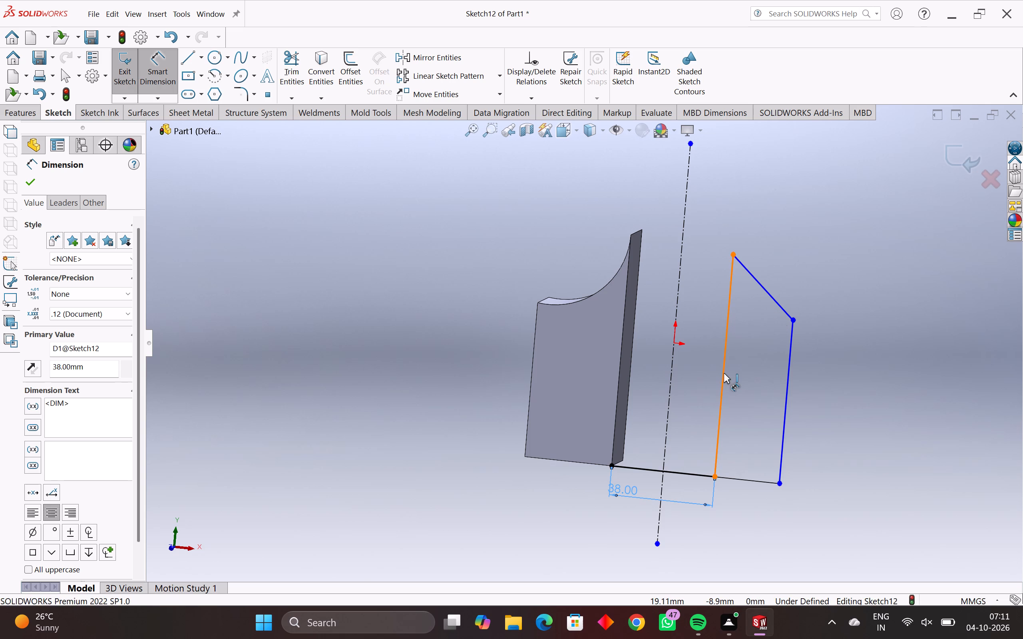
click(706, 368)
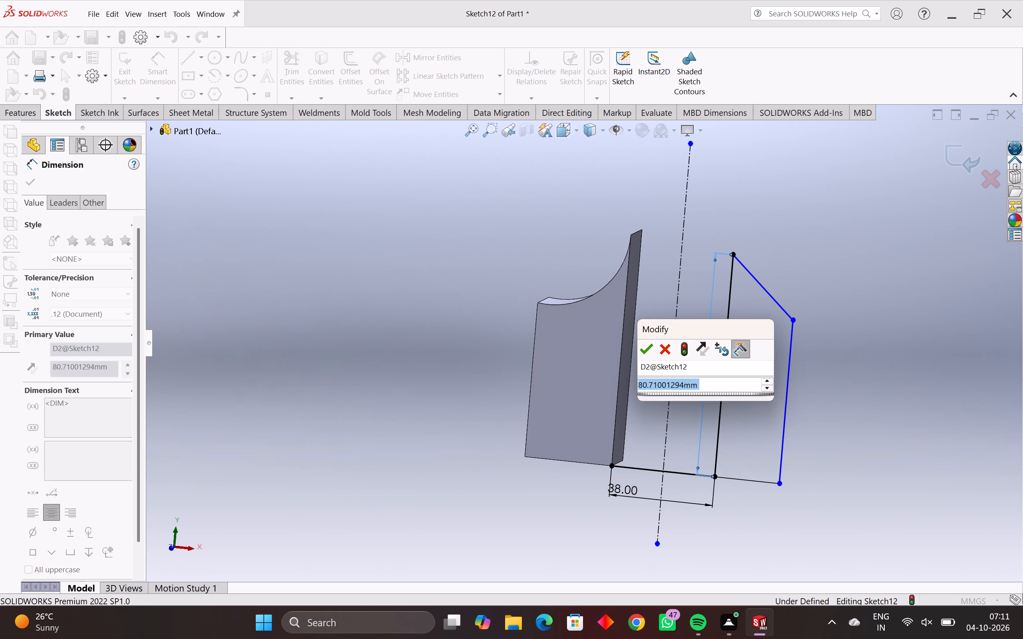
text(84)
key(Return)
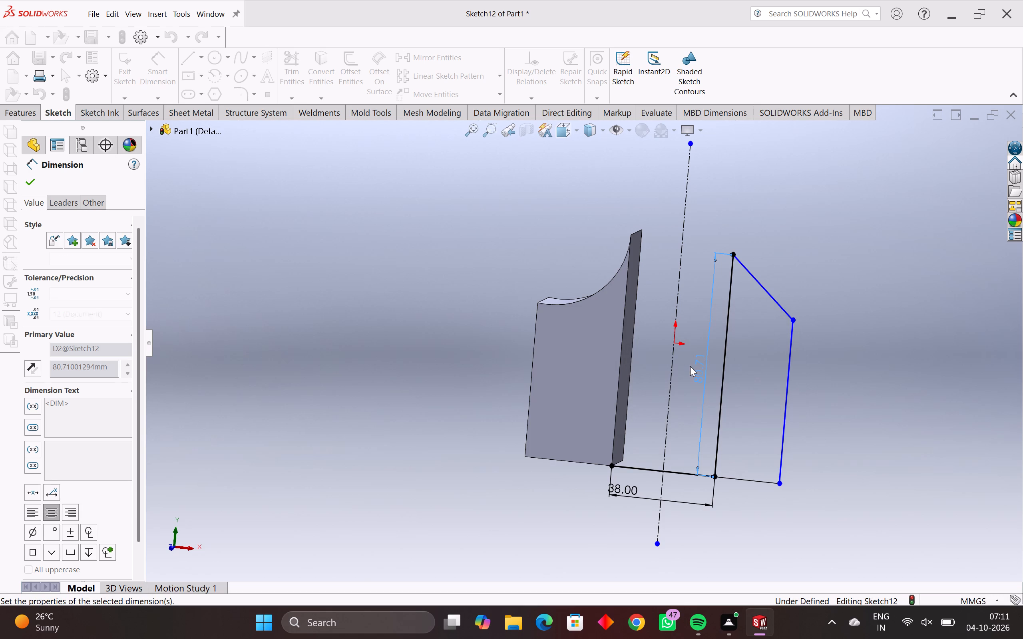
Dimension the outline's shorter outer side to 56 mm.
scroll(675, 365, up, 3)
scroll(717, 381, up, 4)
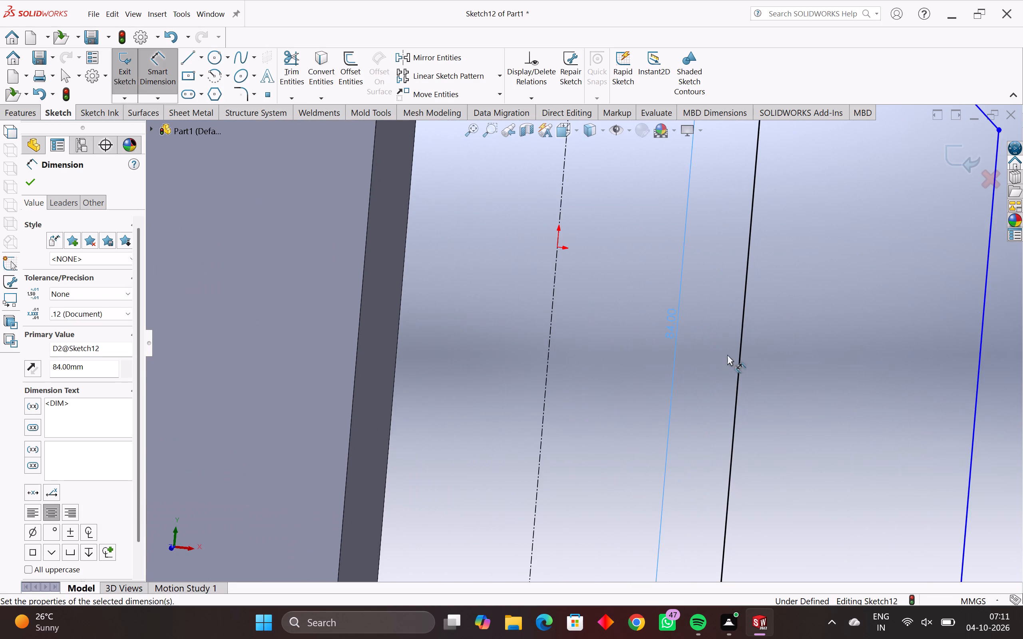
scroll(721, 339, up, 4)
scroll(710, 336, down, 2)
click(787, 333)
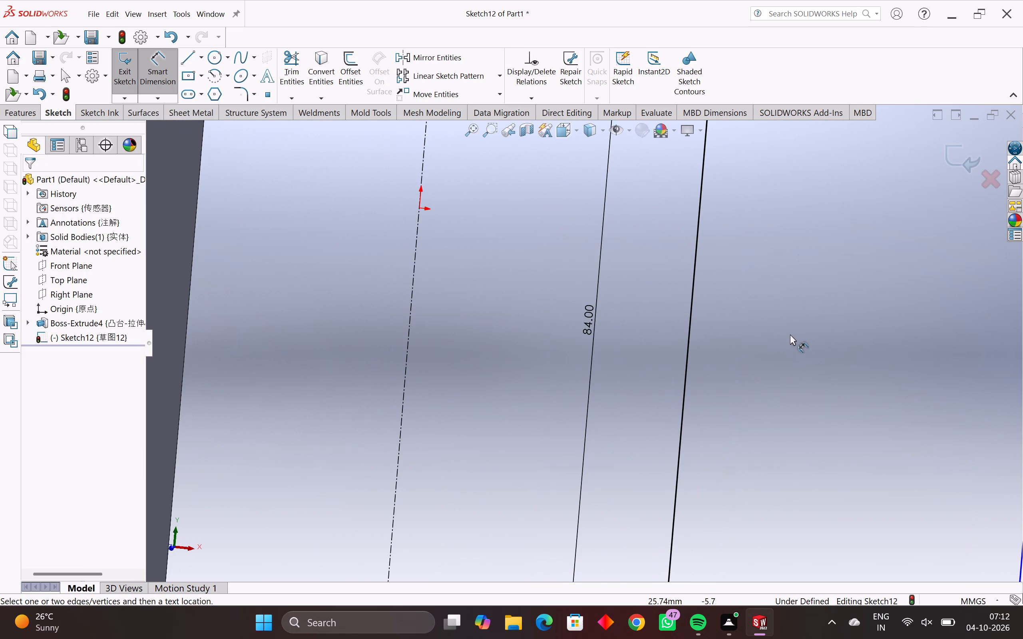
scroll(814, 363, down, 7)
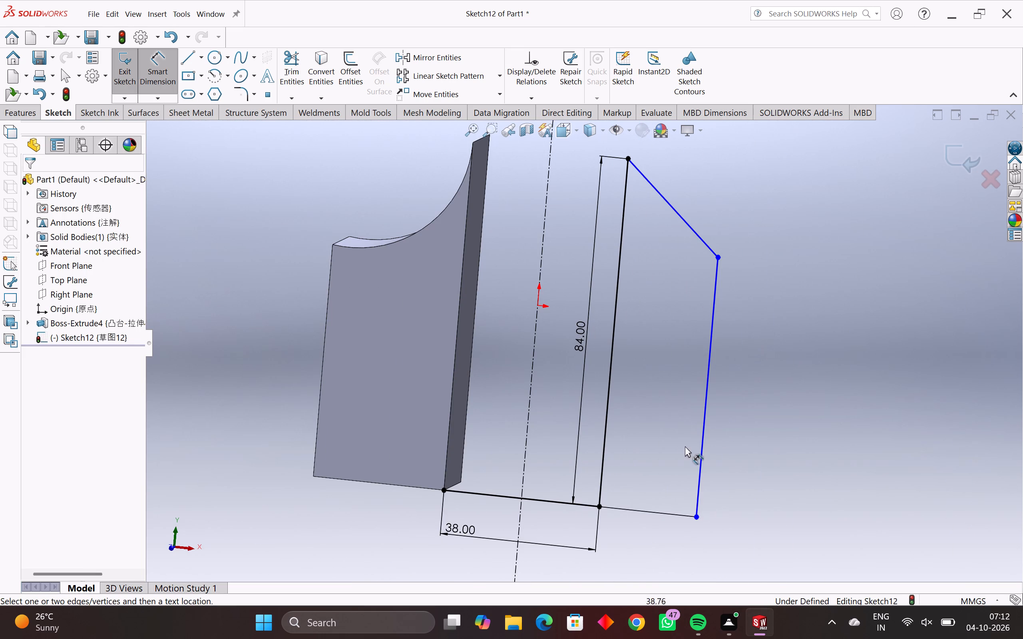
click(702, 437)
click(746, 445)
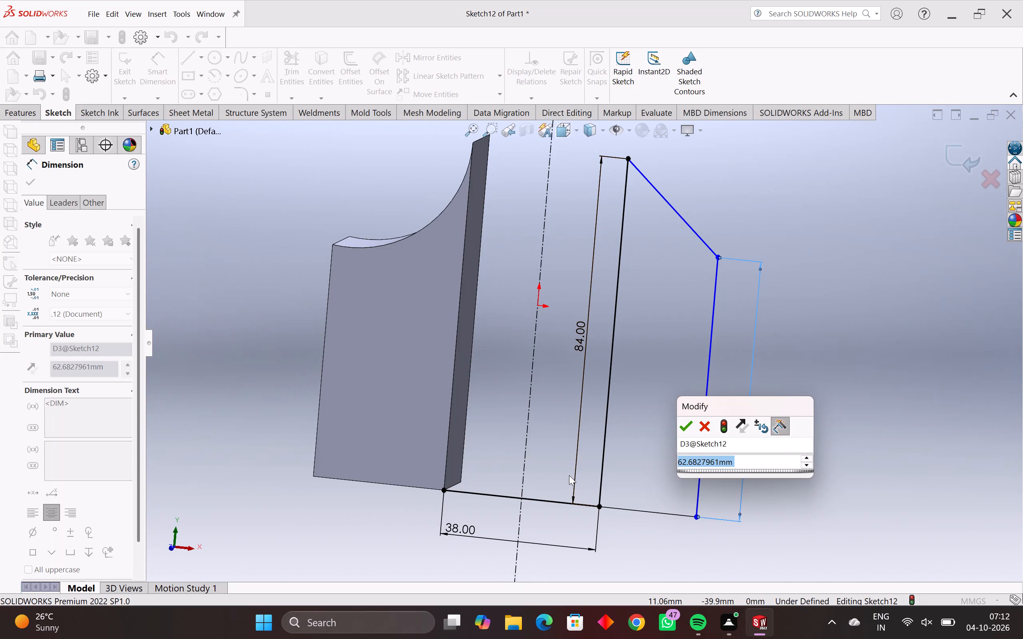
text(56)
key(Return)
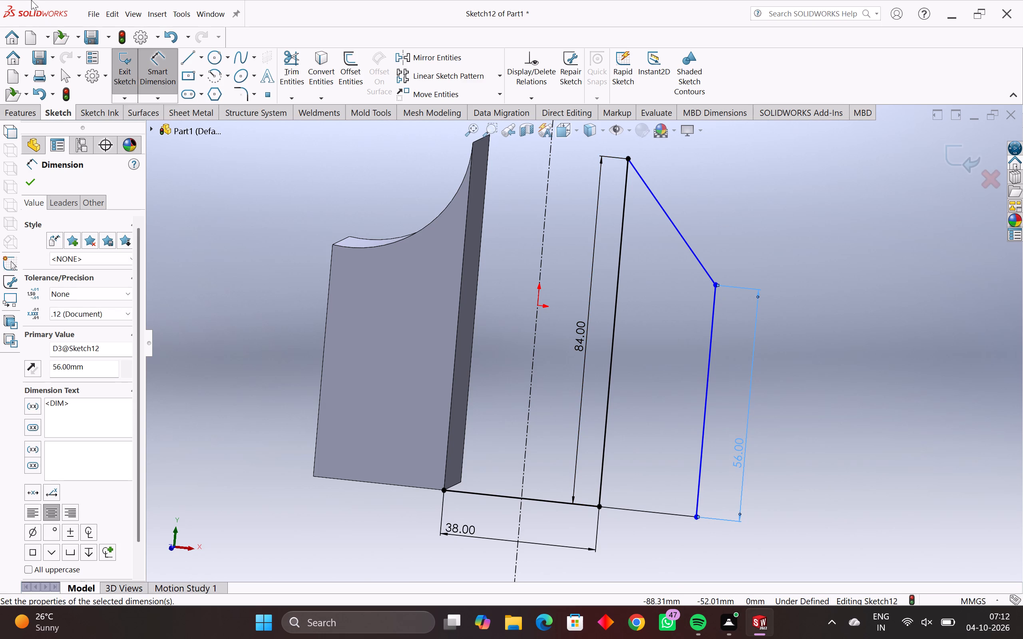
click(170, 60)
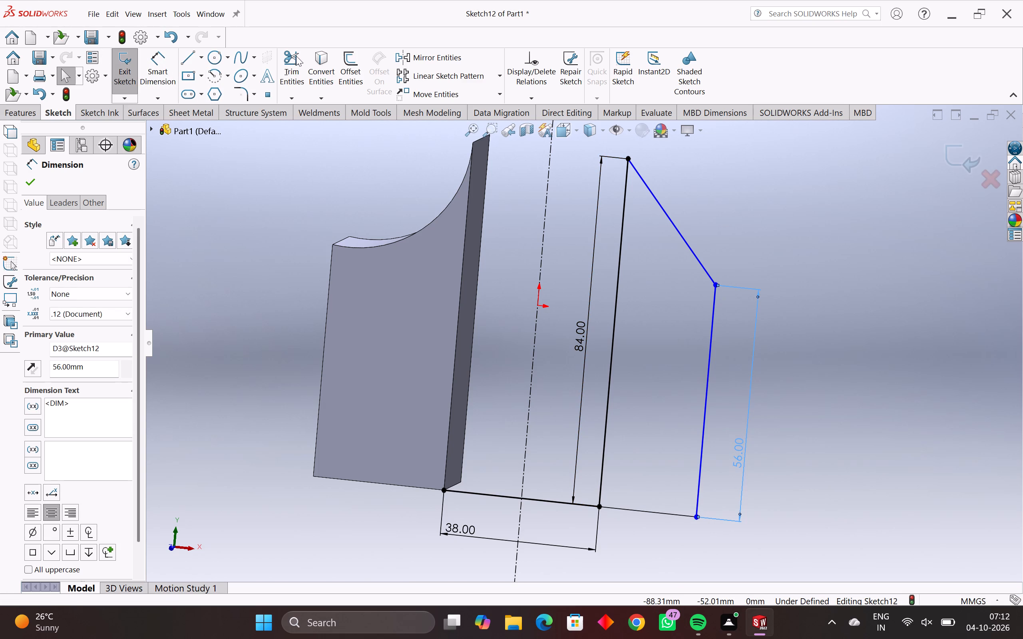
Trim away the sloped top line and both parts of the connecting line across the centreline, accepting deletion of its dimension.
click(296, 56)
click(663, 210)
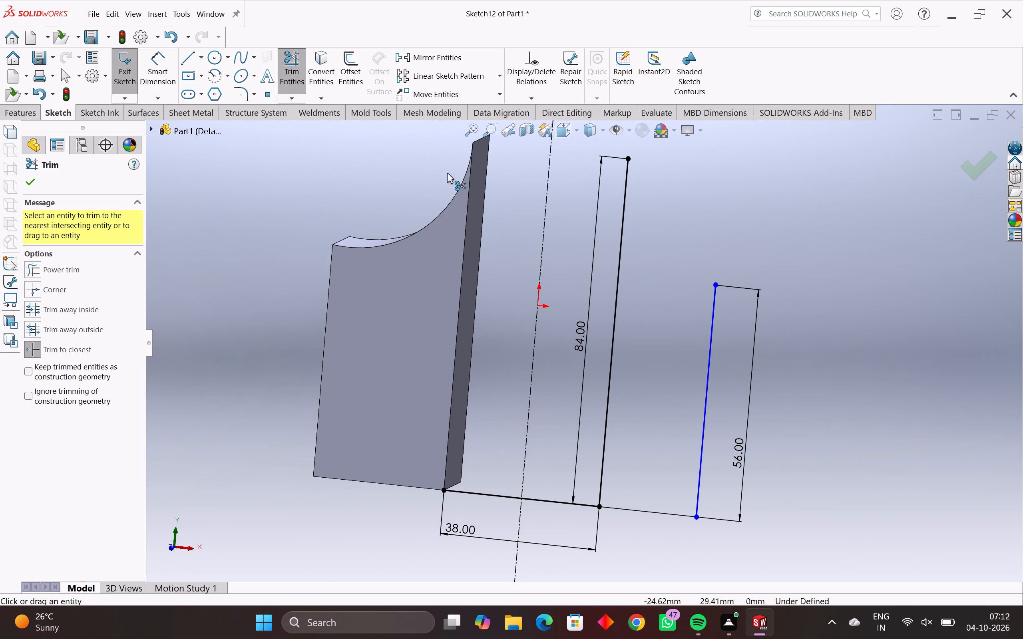
click(499, 496)
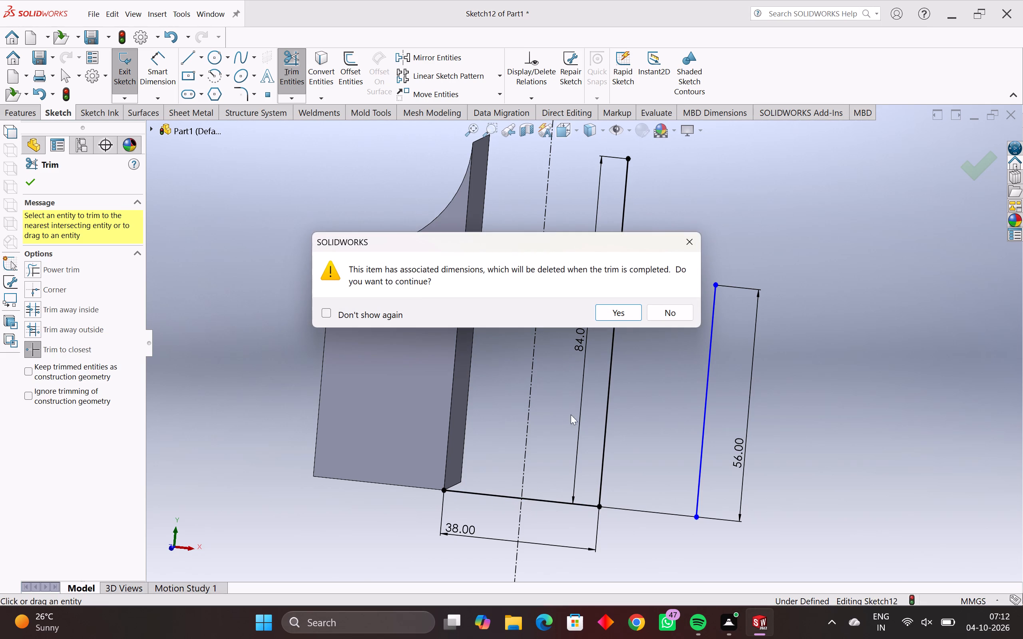
click(616, 312)
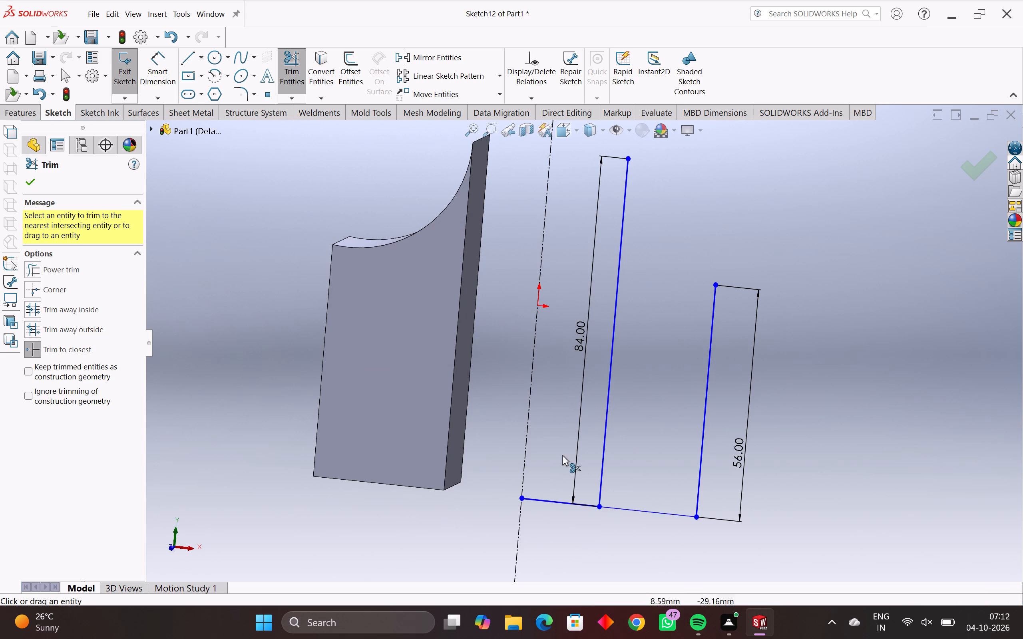
click(548, 502)
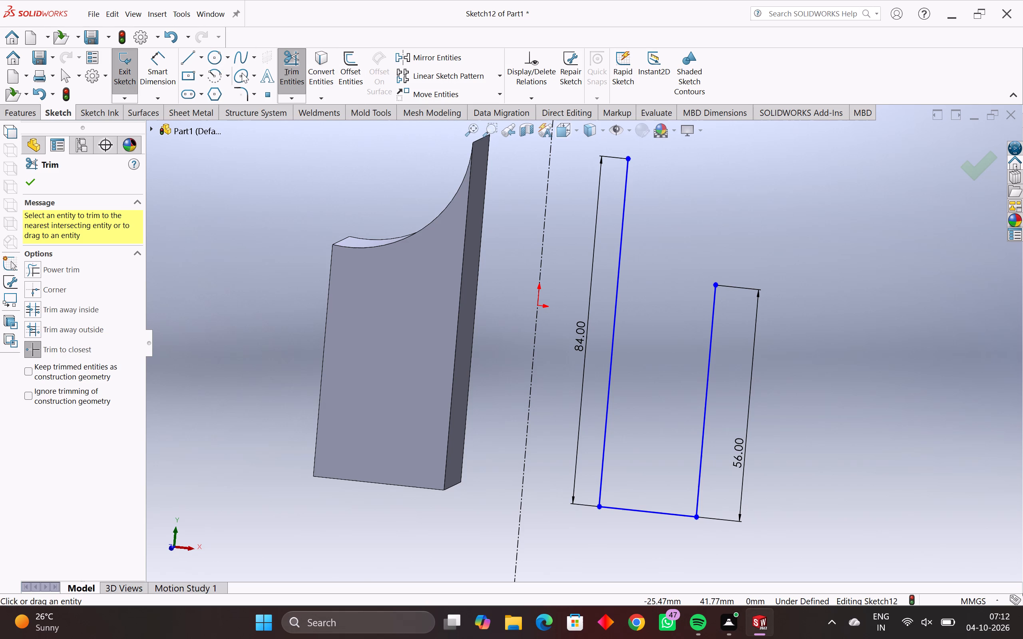
Draw a perimeter circle through the upper endpoints of the 84 mm and 56 mm lines and set its radius to 28 mm.
click(229, 56)
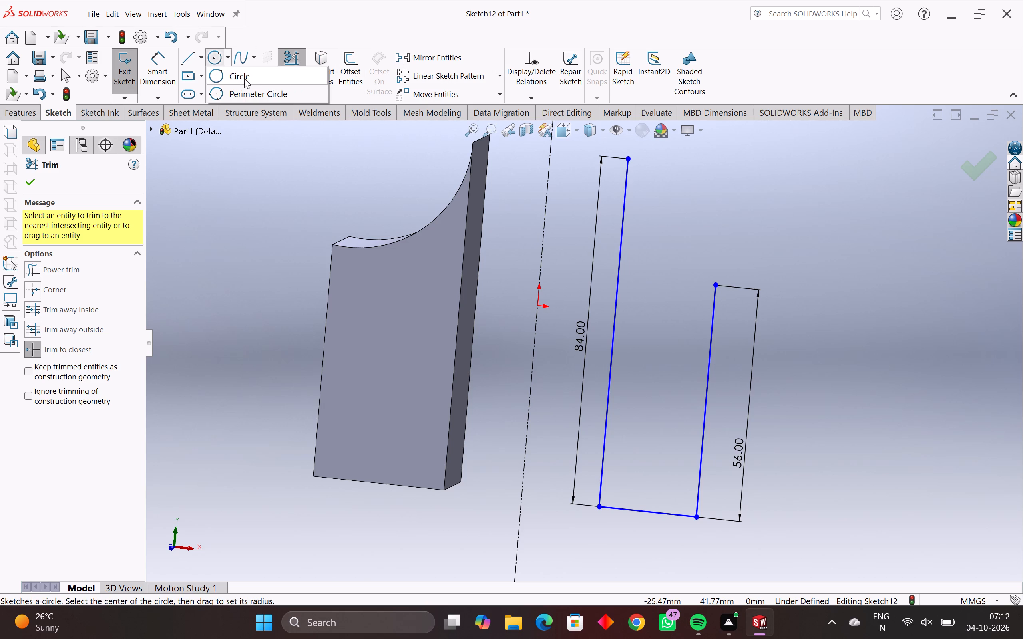
click(249, 91)
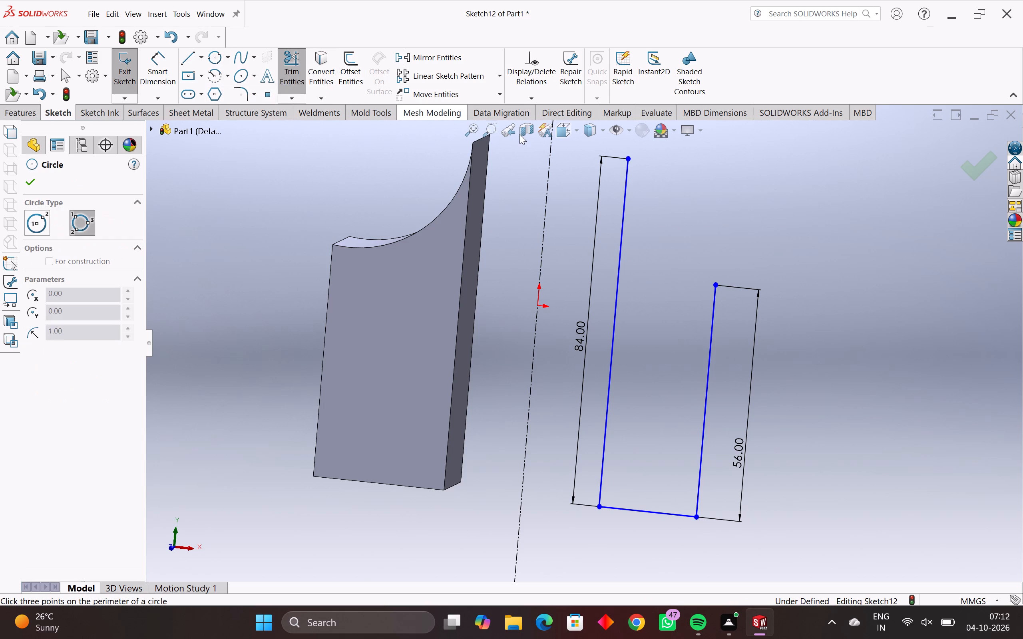
click(627, 160)
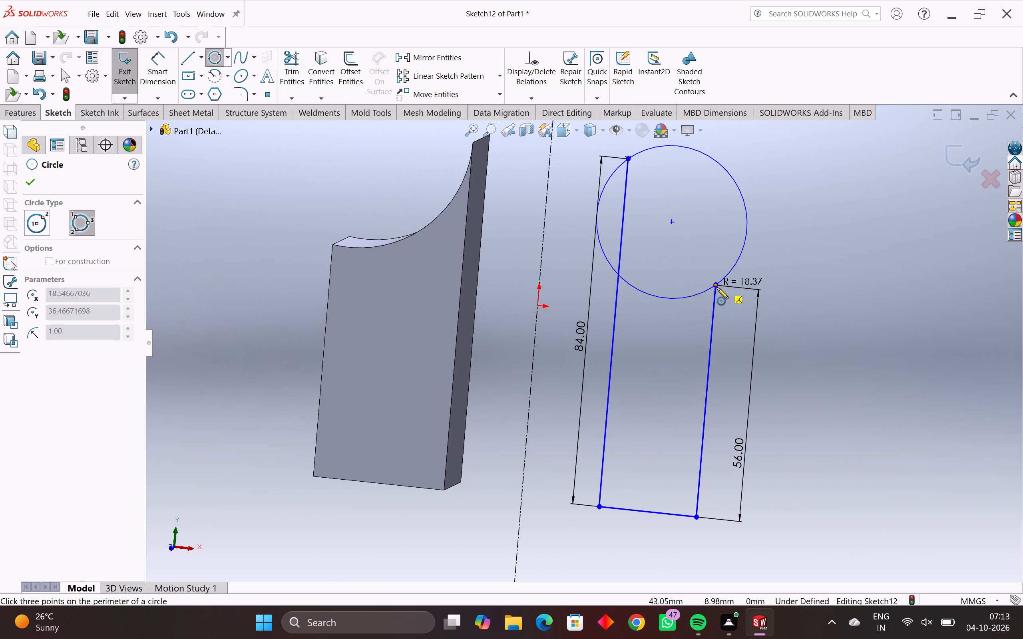
click(714, 286)
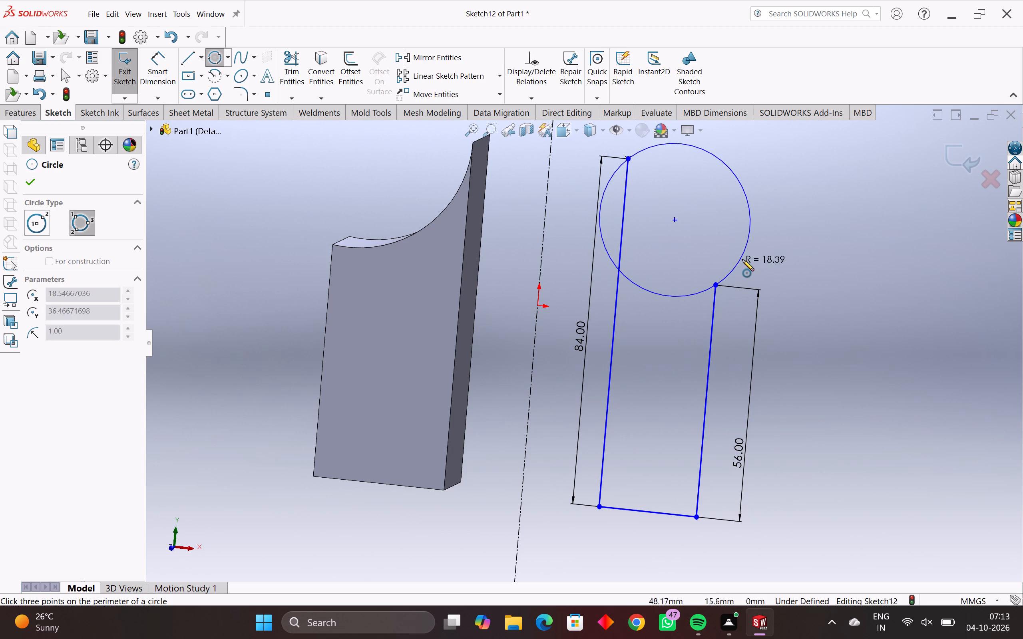
click(757, 234)
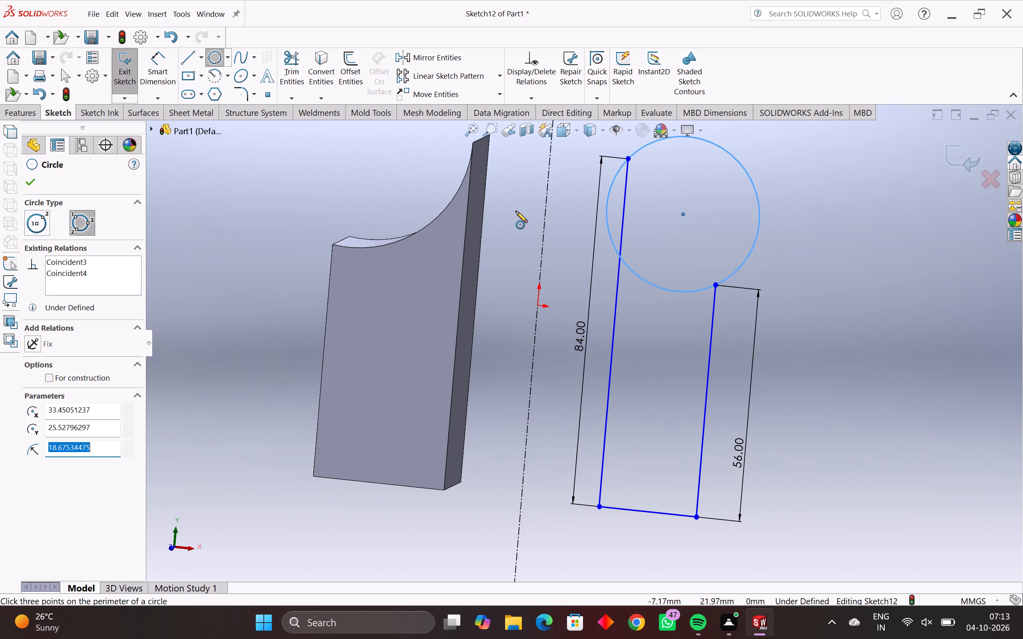
text(28)
key(Return)
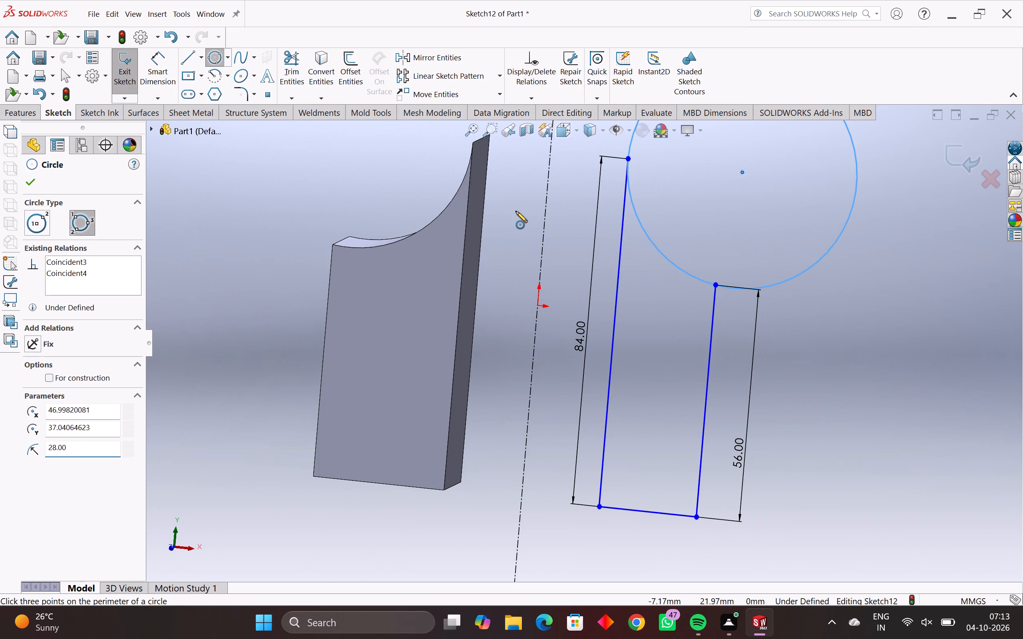
Trim the outer portion of the circle, leaving only the concave arc joining the two side lines.
scroll(513, 219, down, 2)
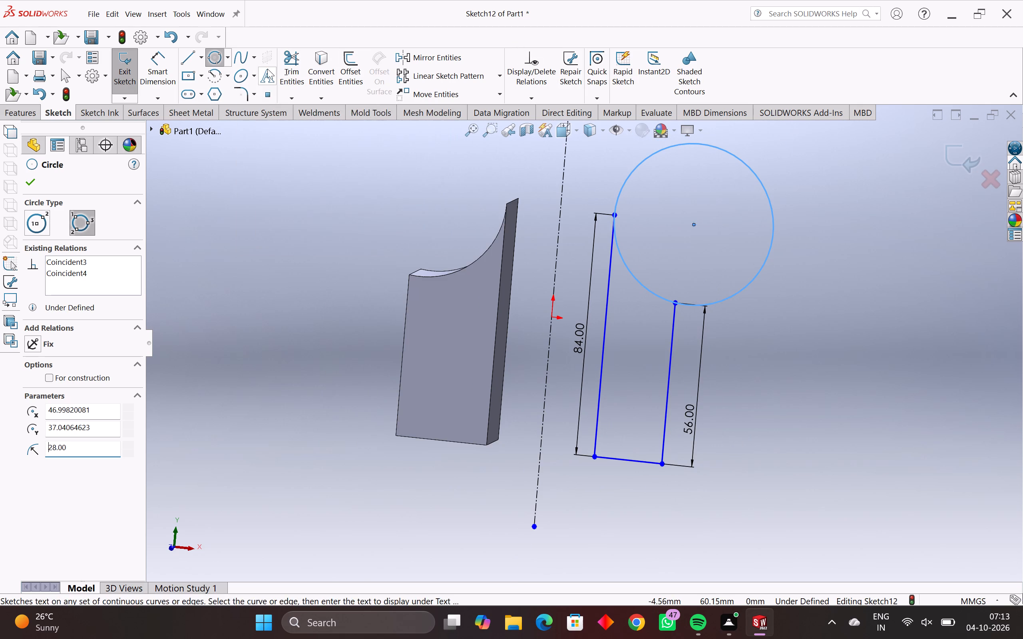
click(292, 53)
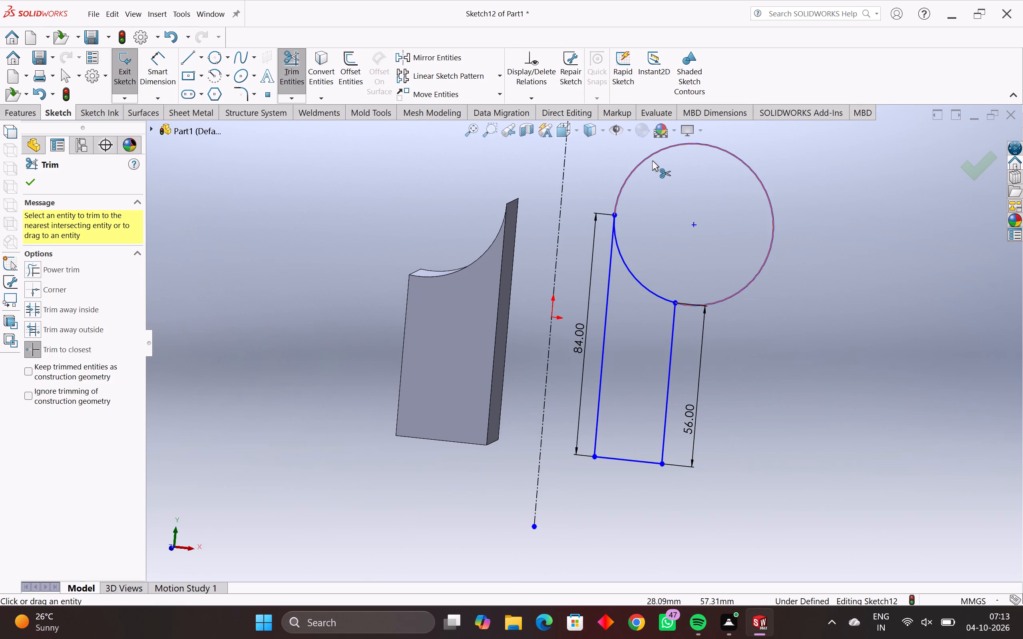
click(659, 153)
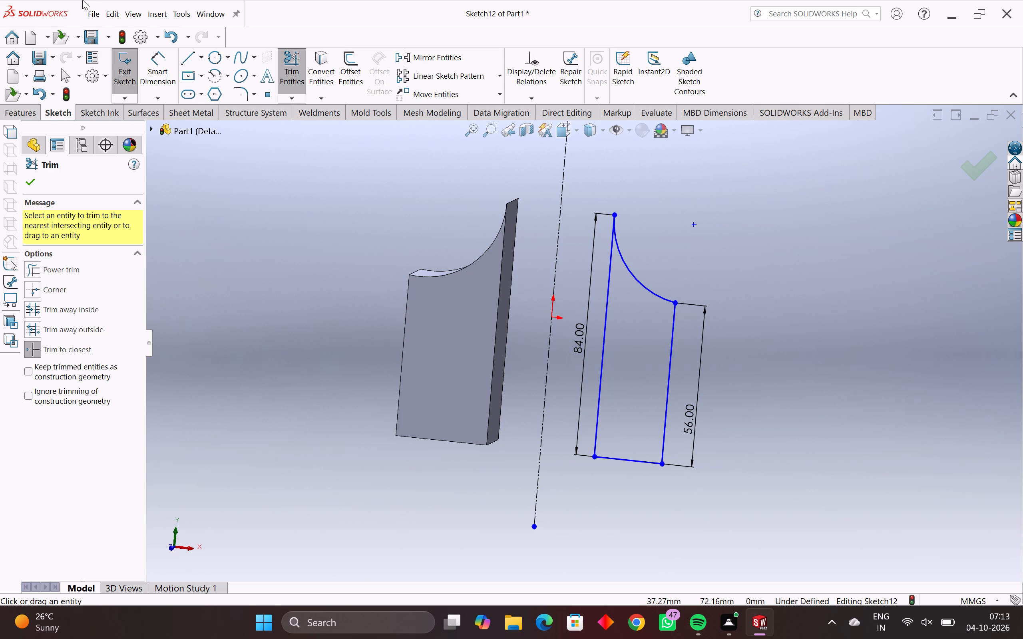
Fully define the arc-cut profile and centreline with all relation types, baseline horizontal dimensions and chain vertical dimensions.
click(278, 58)
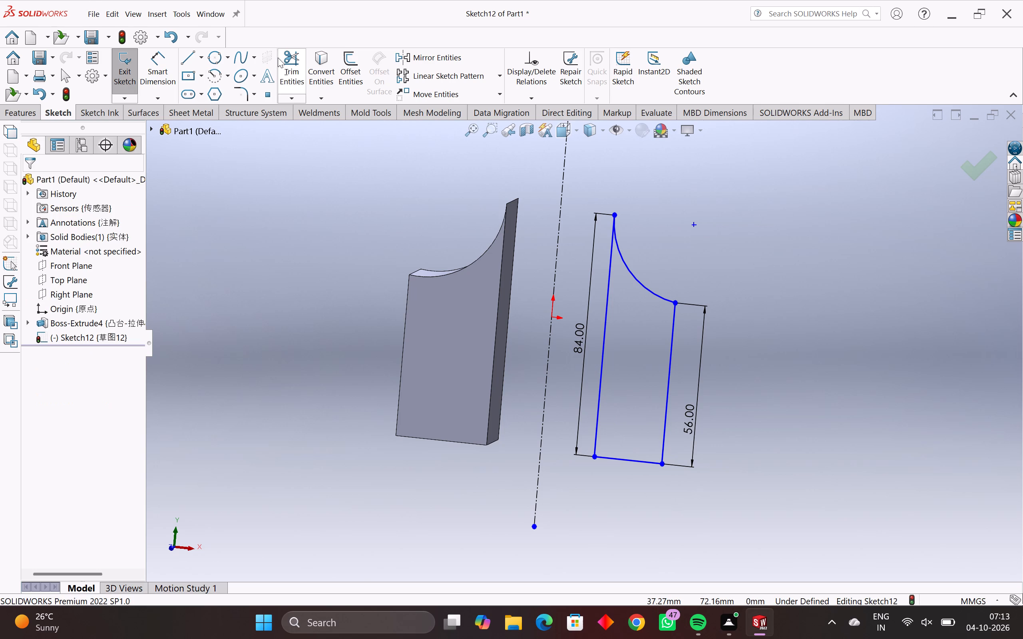
drag(754, 193, 617, 423)
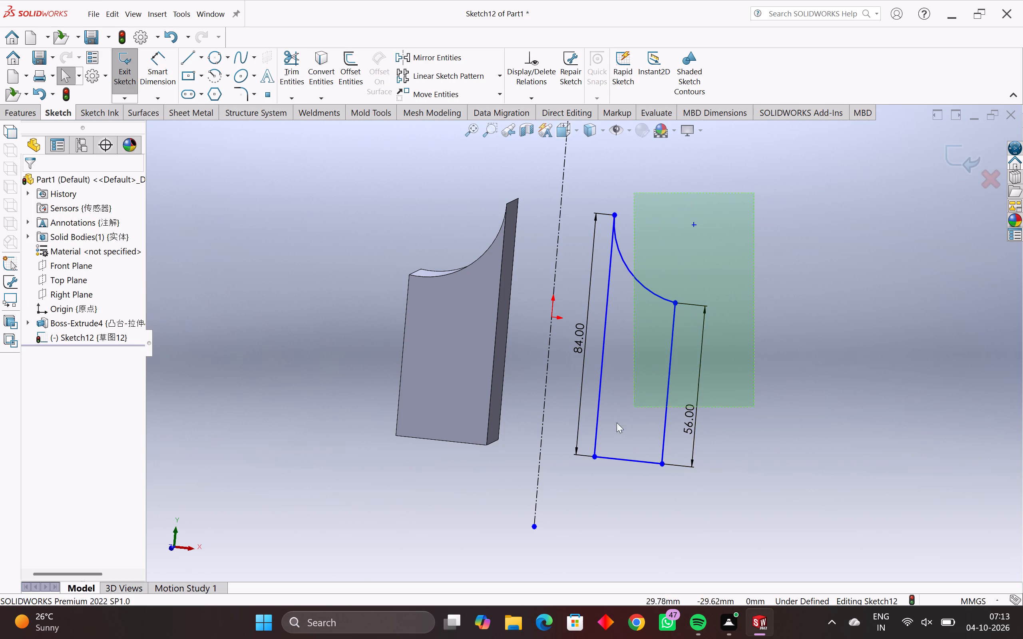
drag(617, 423, 559, 483)
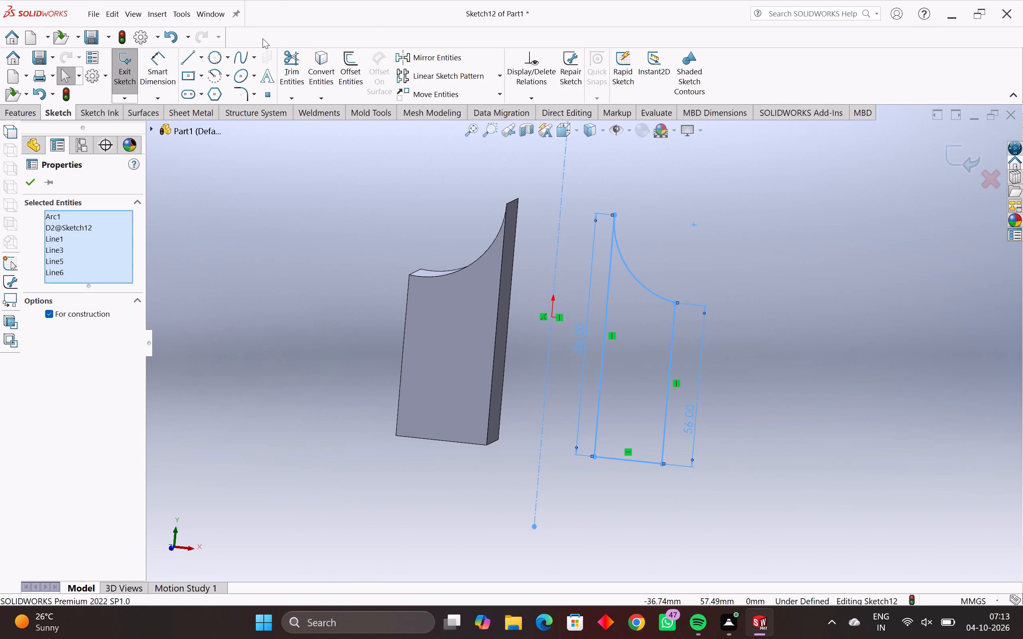
click(520, 100)
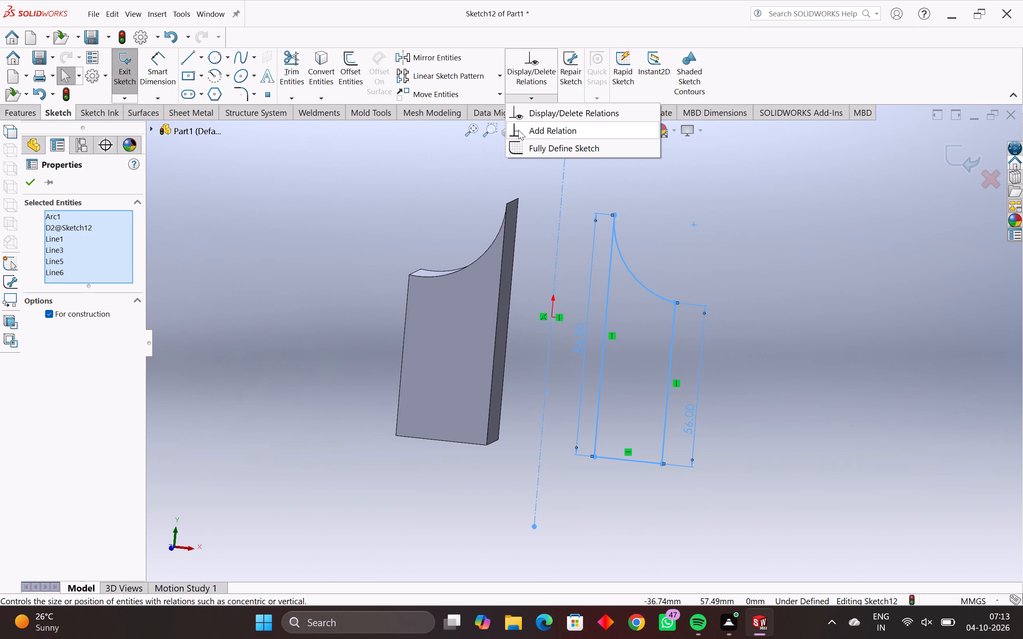
click(529, 153)
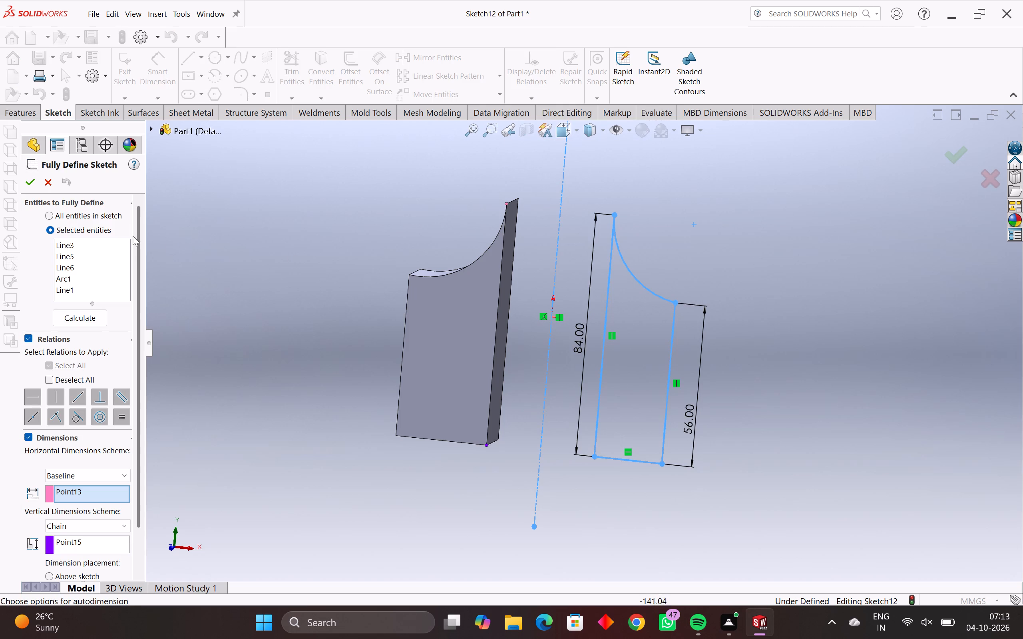
click(30, 185)
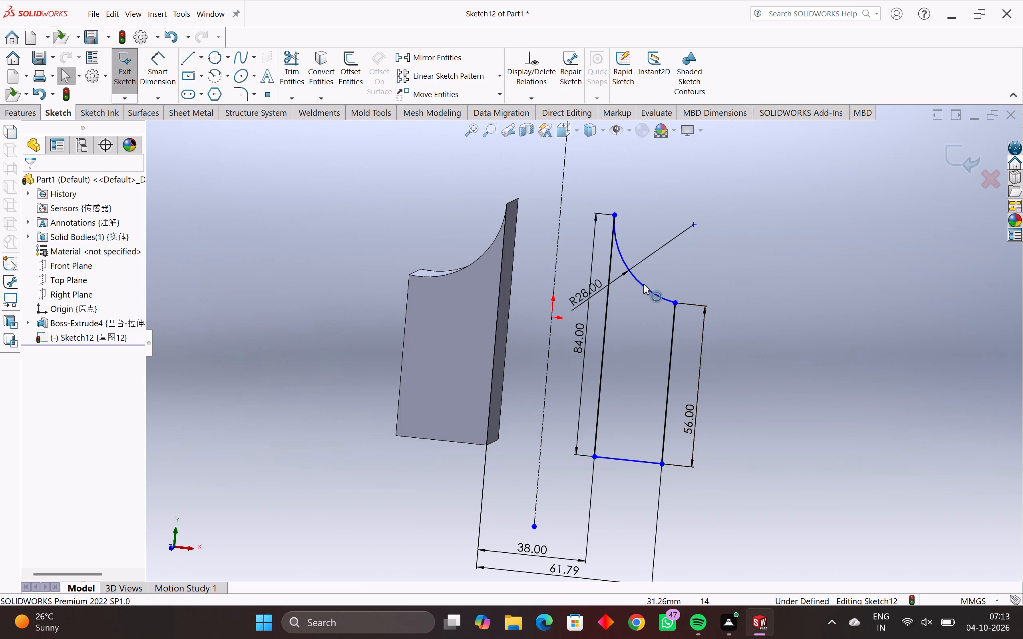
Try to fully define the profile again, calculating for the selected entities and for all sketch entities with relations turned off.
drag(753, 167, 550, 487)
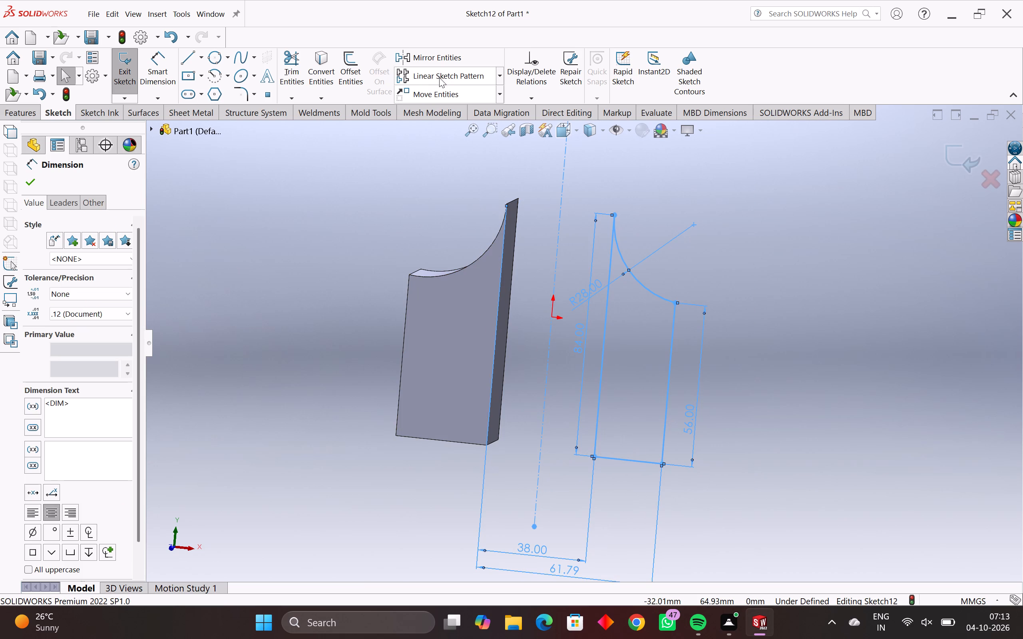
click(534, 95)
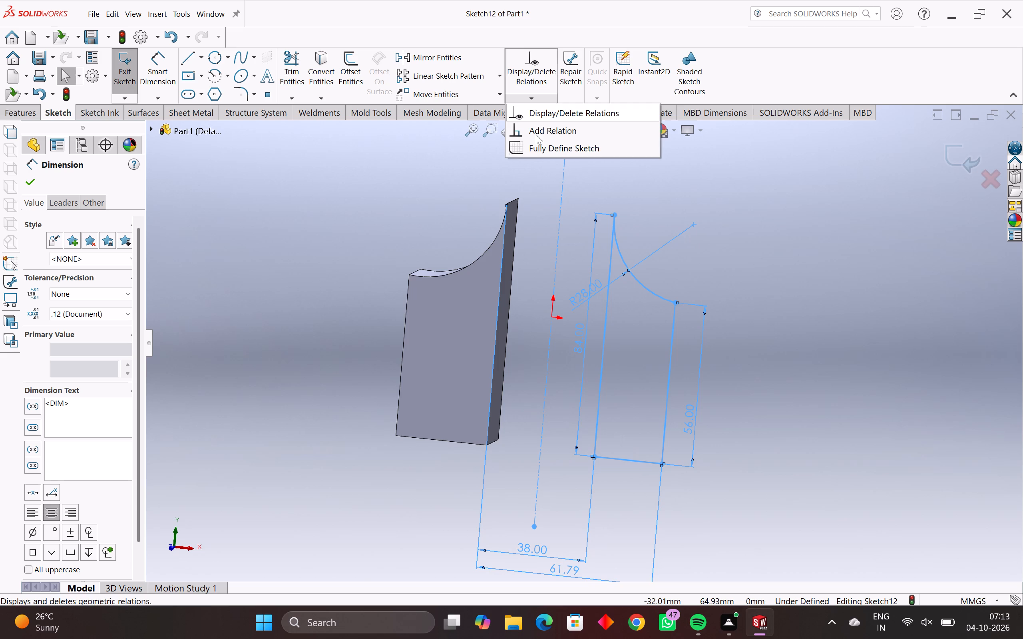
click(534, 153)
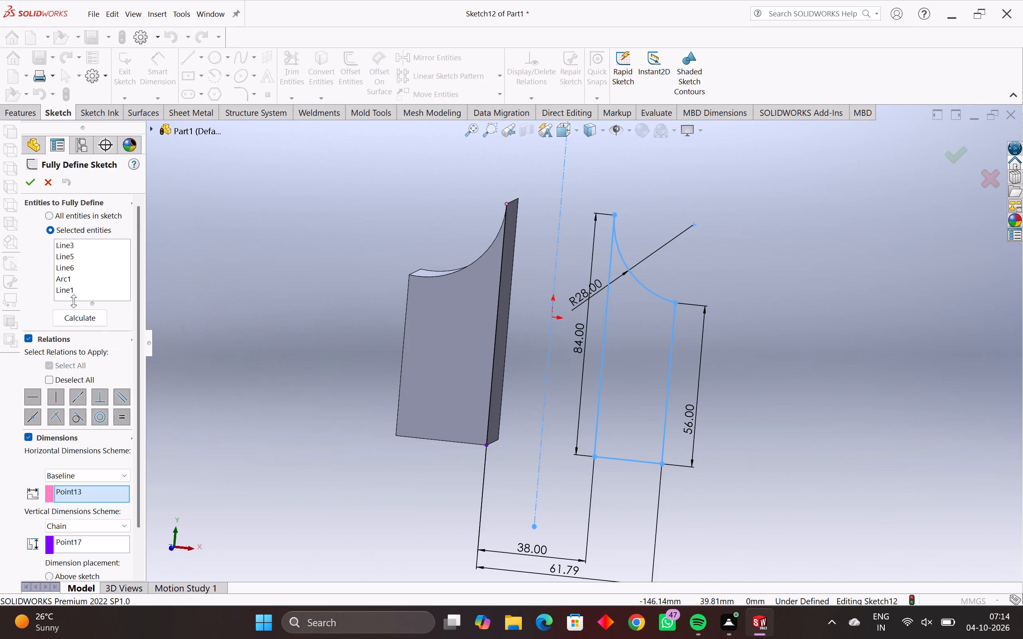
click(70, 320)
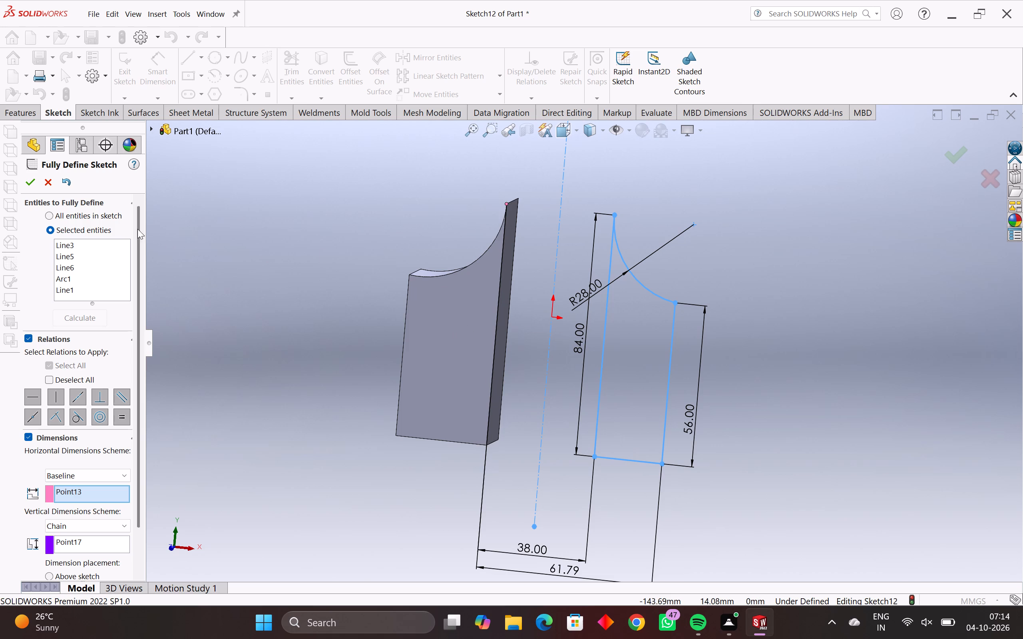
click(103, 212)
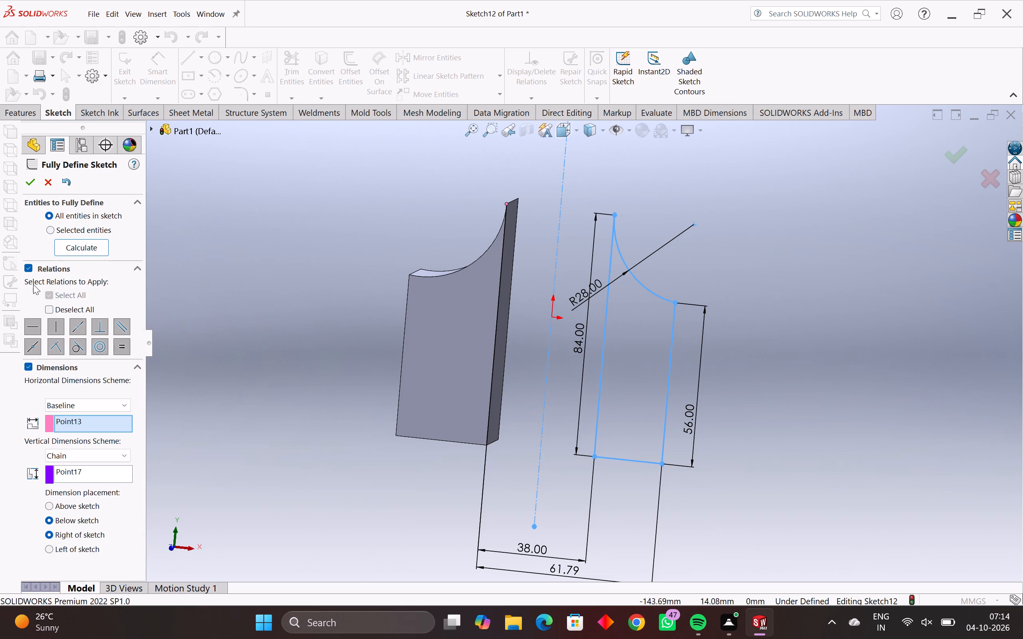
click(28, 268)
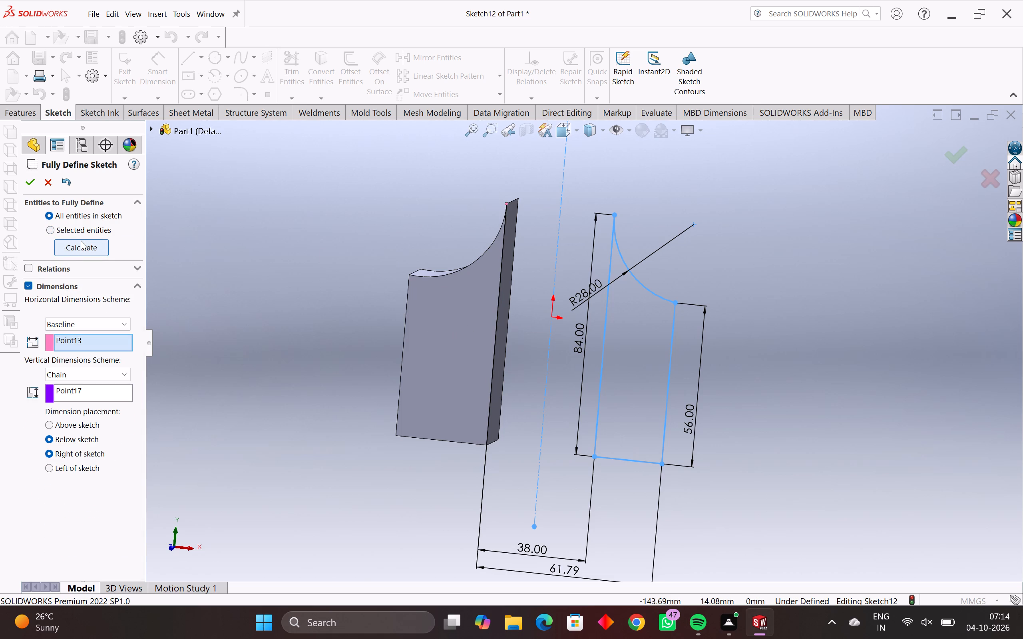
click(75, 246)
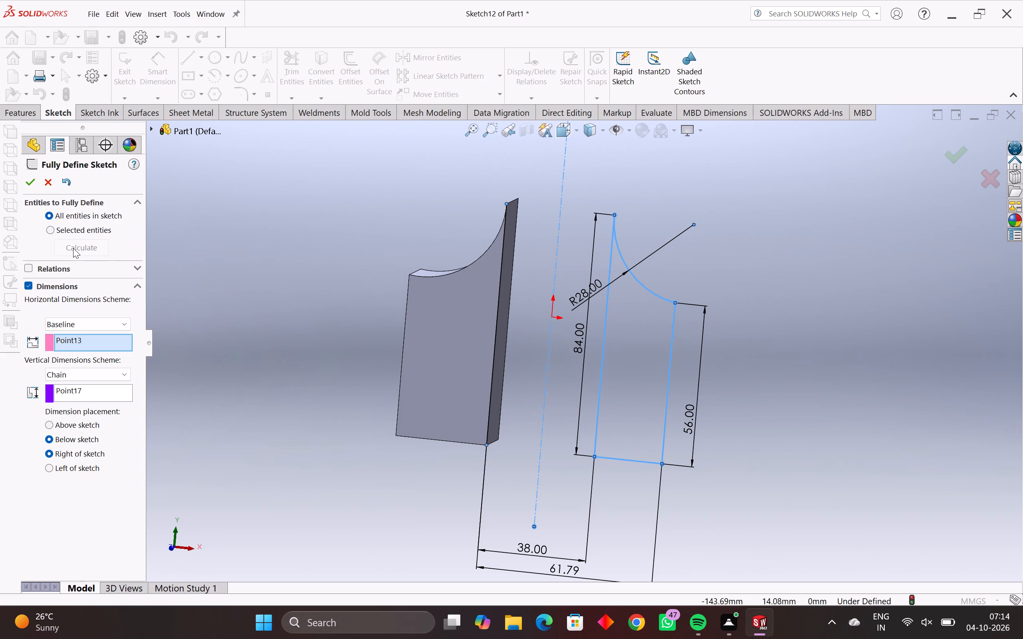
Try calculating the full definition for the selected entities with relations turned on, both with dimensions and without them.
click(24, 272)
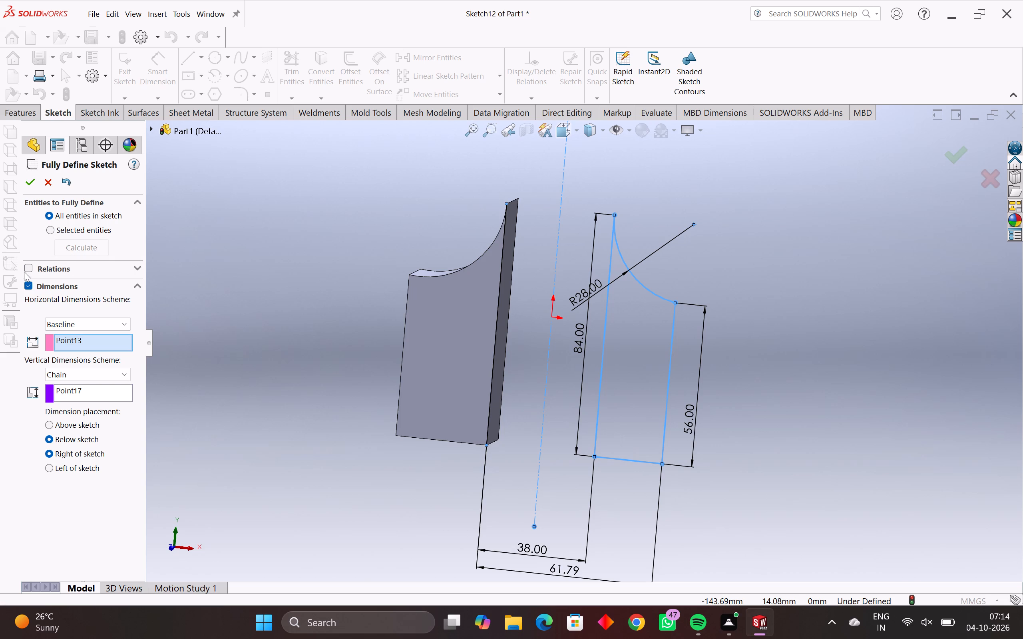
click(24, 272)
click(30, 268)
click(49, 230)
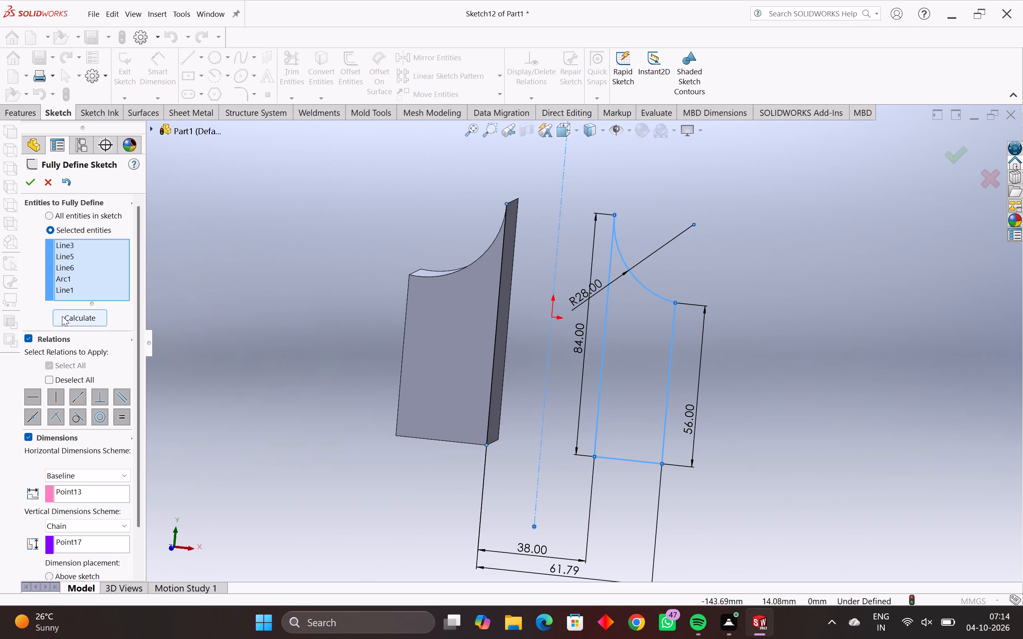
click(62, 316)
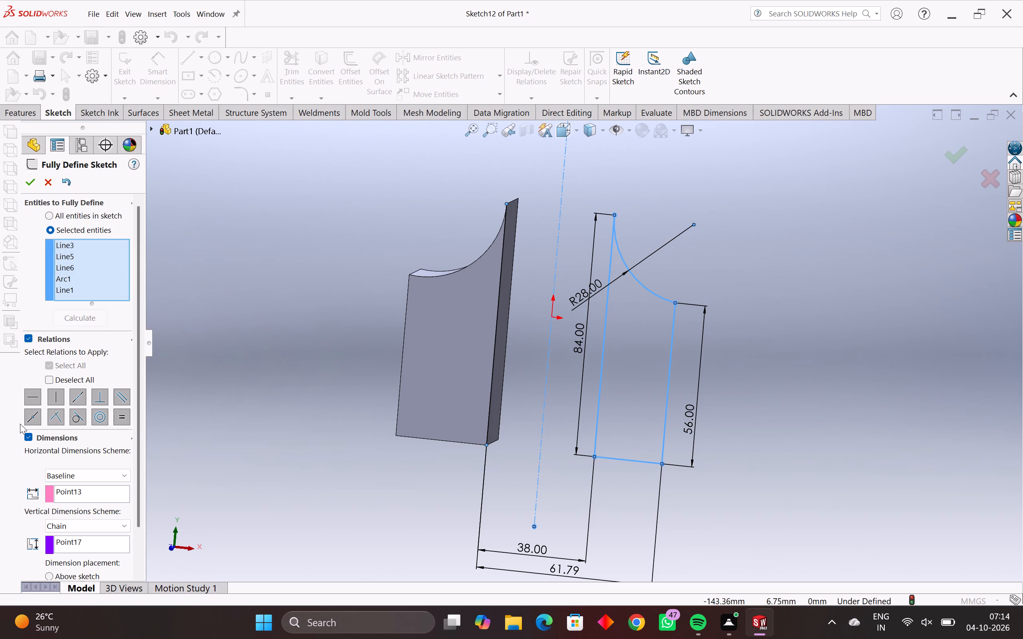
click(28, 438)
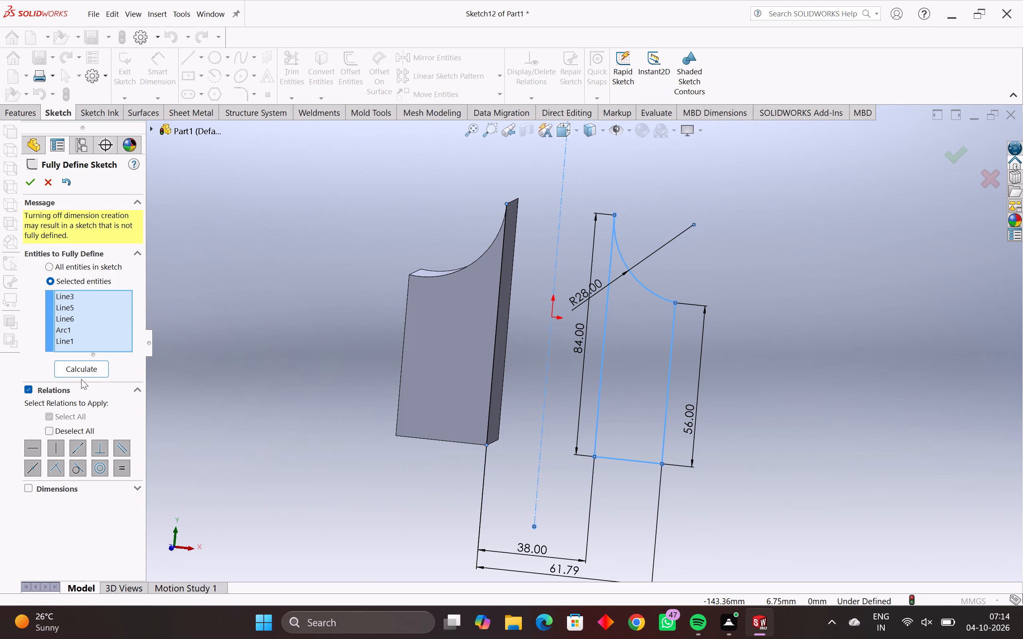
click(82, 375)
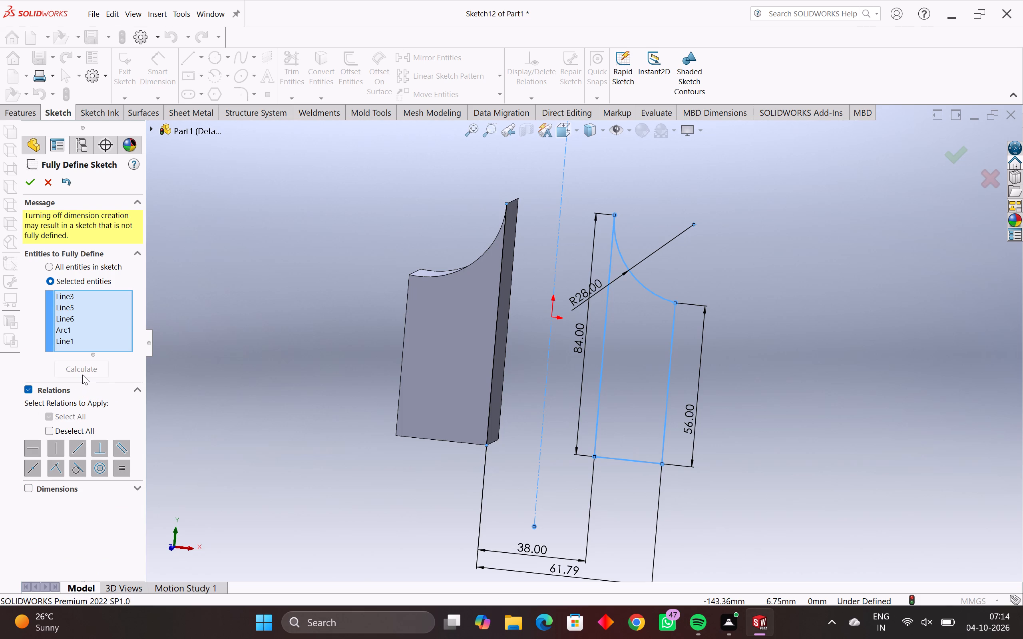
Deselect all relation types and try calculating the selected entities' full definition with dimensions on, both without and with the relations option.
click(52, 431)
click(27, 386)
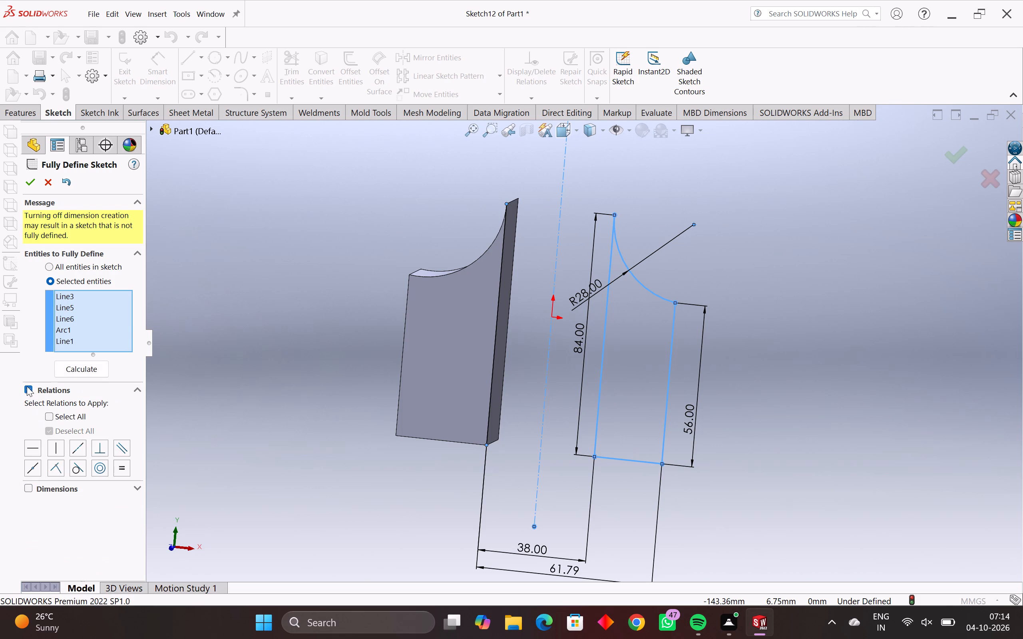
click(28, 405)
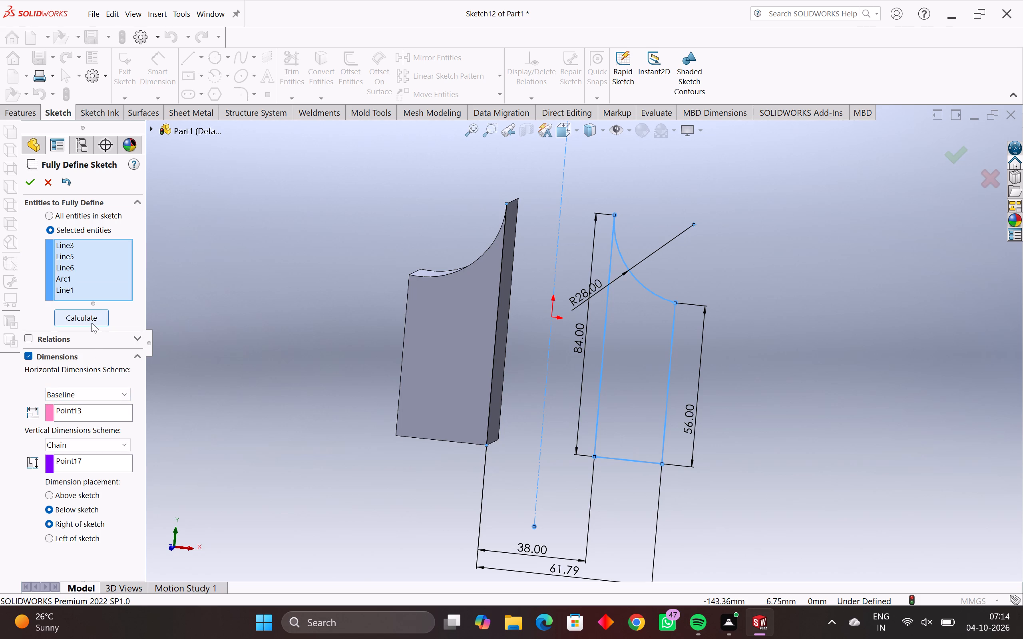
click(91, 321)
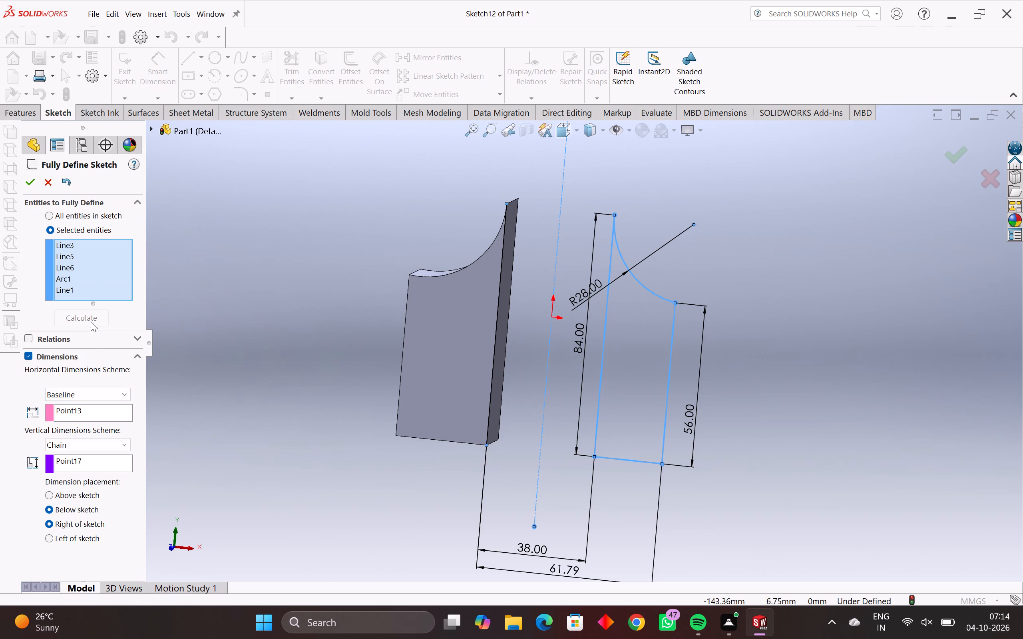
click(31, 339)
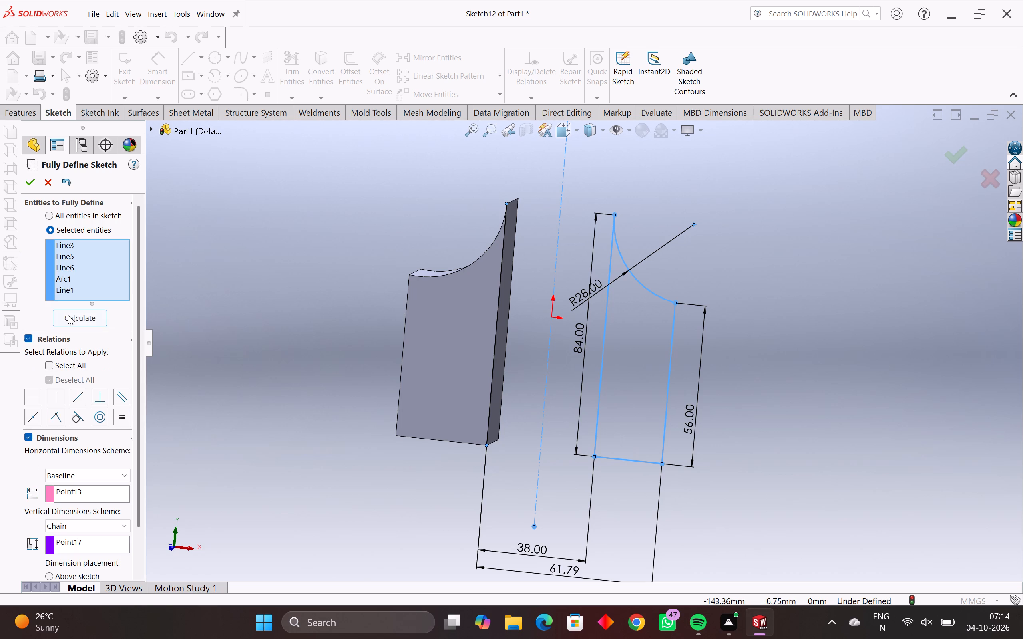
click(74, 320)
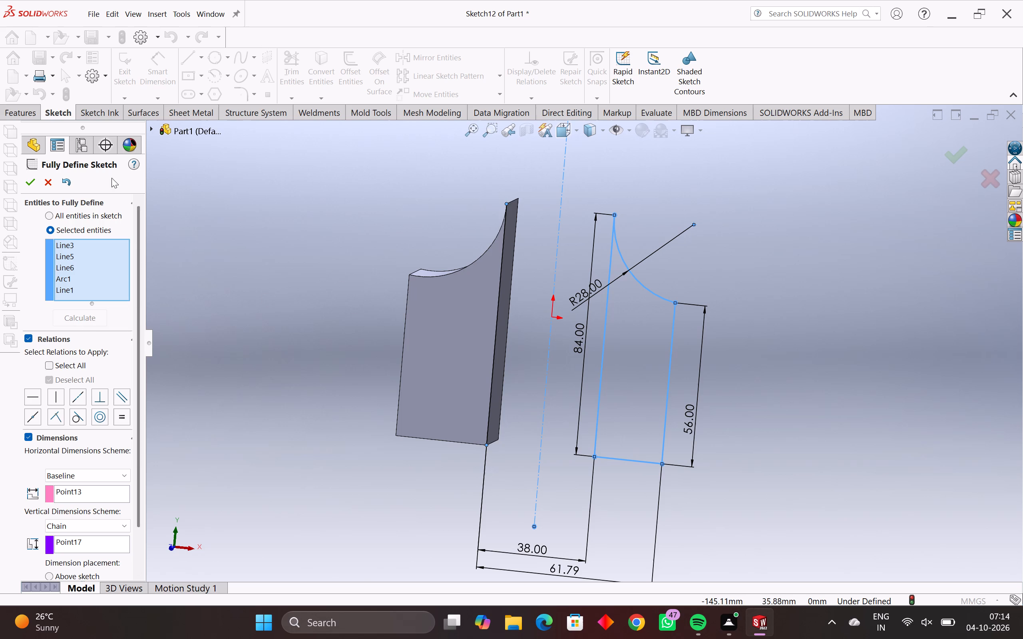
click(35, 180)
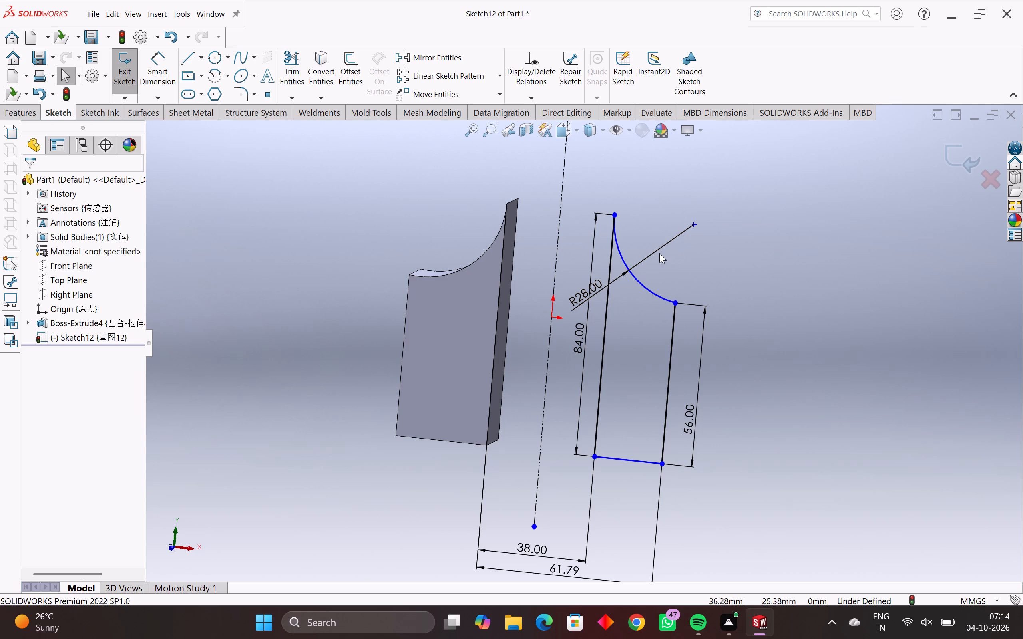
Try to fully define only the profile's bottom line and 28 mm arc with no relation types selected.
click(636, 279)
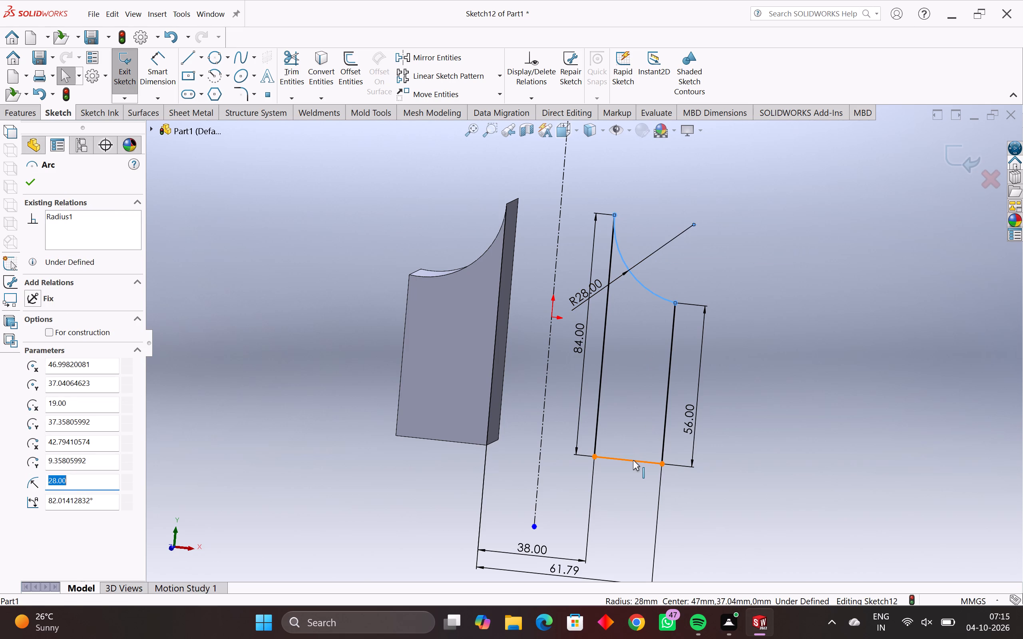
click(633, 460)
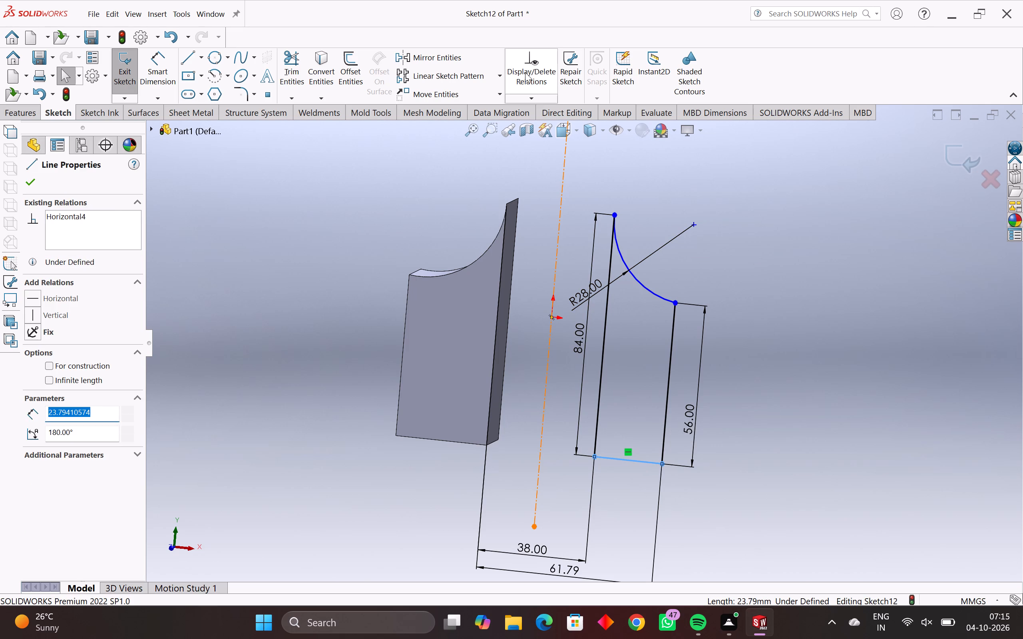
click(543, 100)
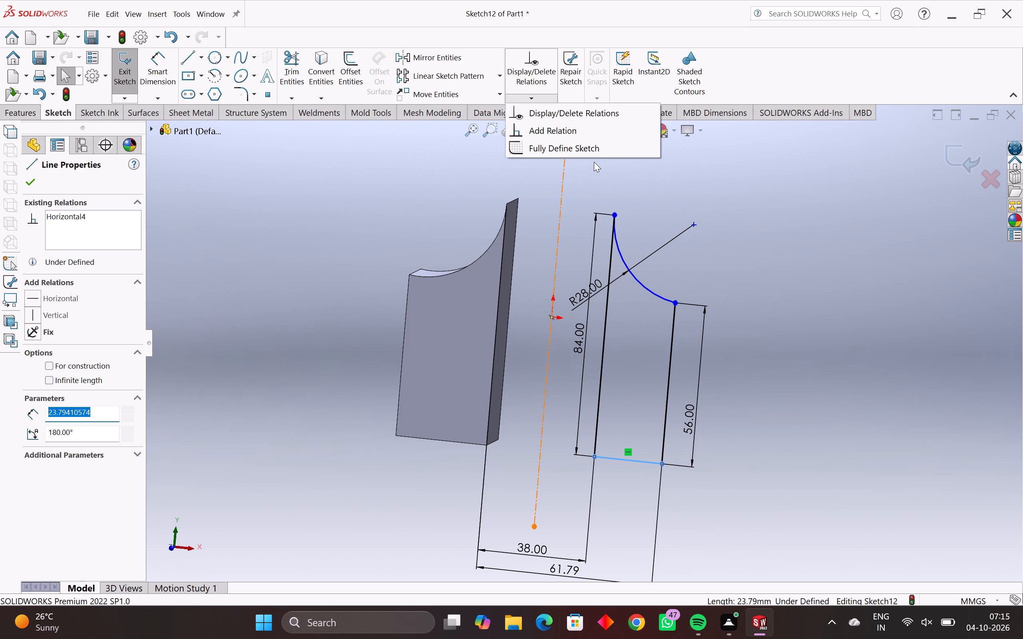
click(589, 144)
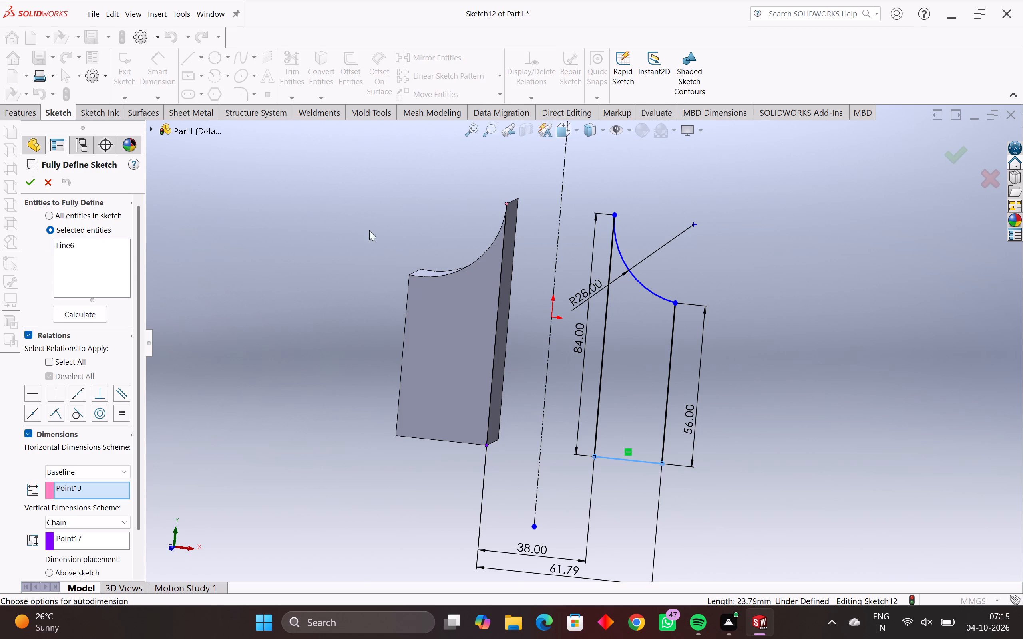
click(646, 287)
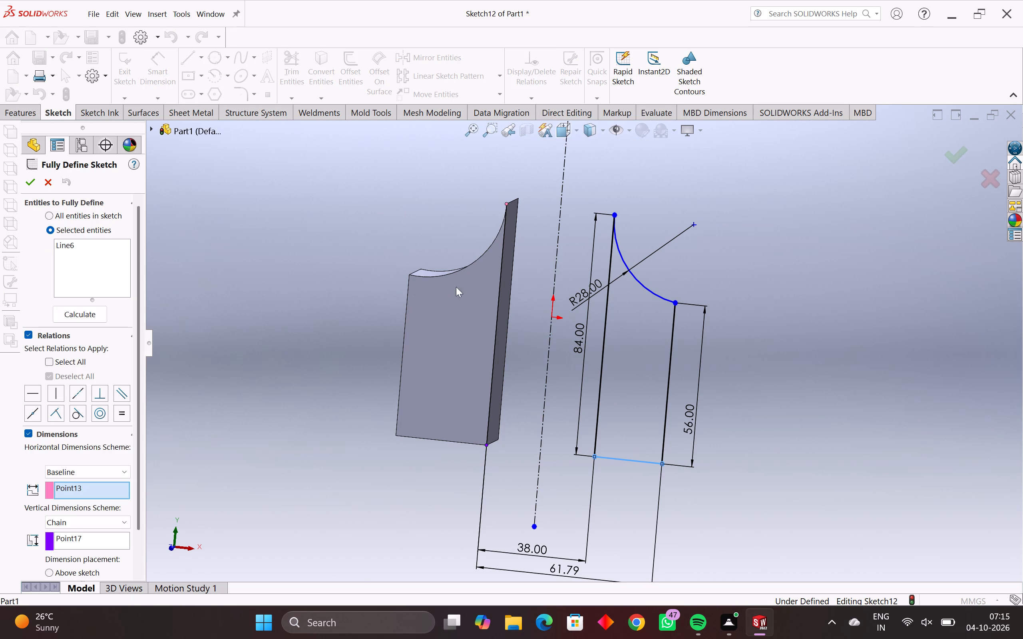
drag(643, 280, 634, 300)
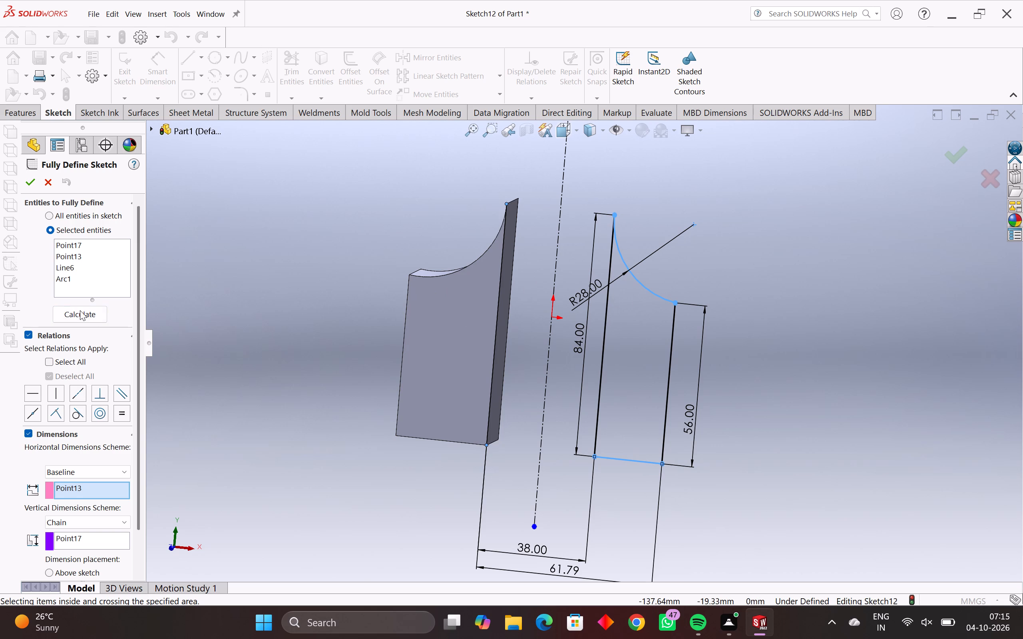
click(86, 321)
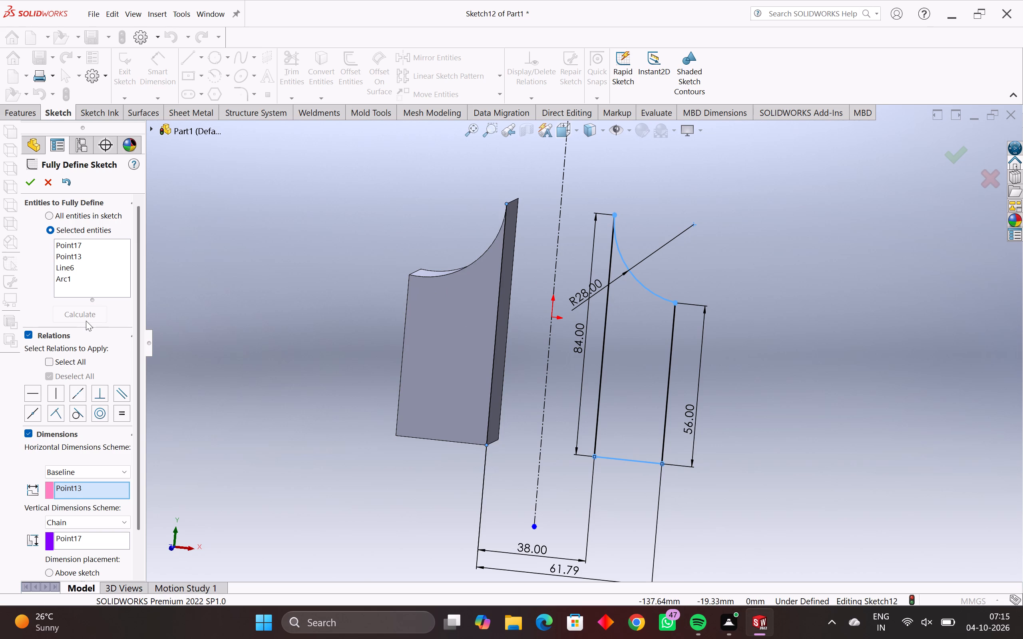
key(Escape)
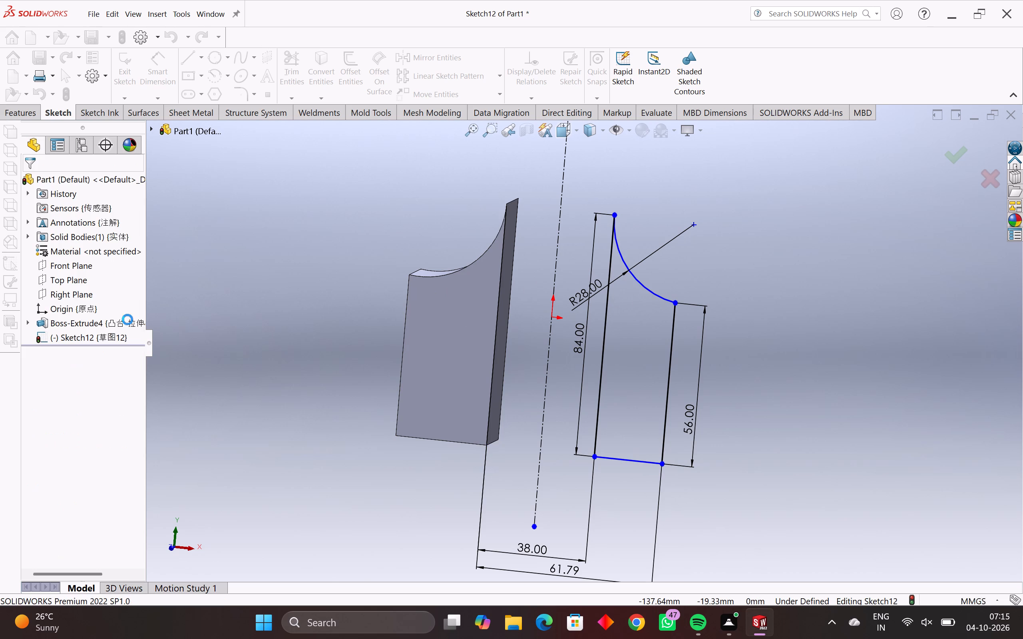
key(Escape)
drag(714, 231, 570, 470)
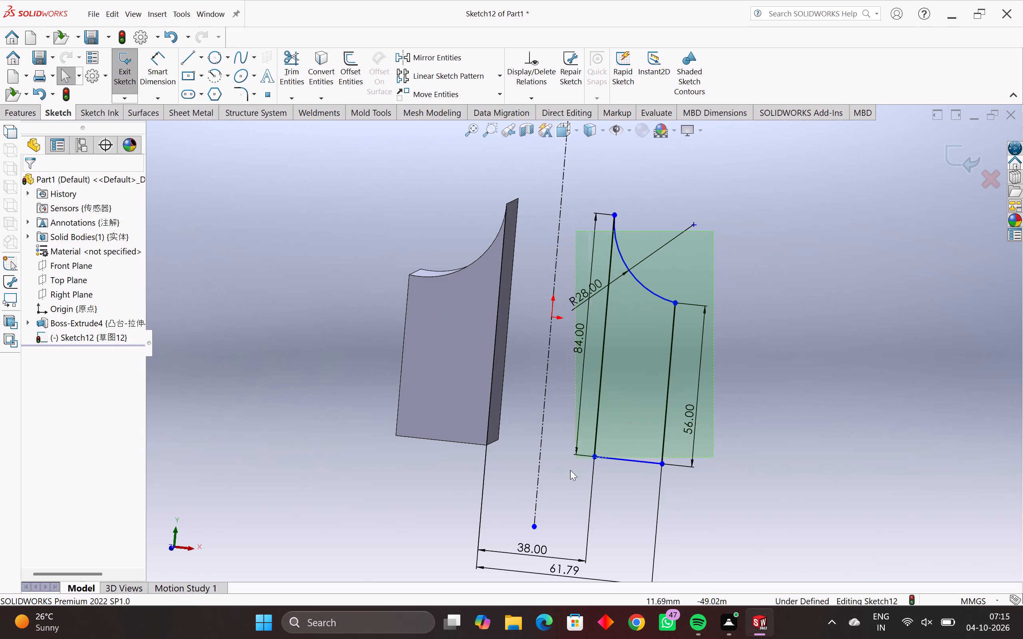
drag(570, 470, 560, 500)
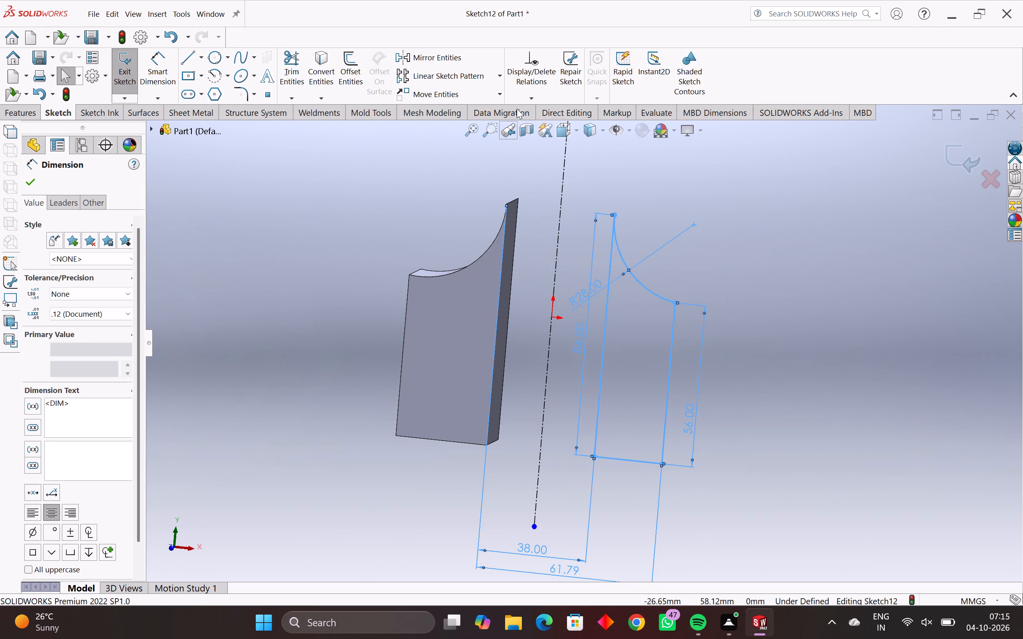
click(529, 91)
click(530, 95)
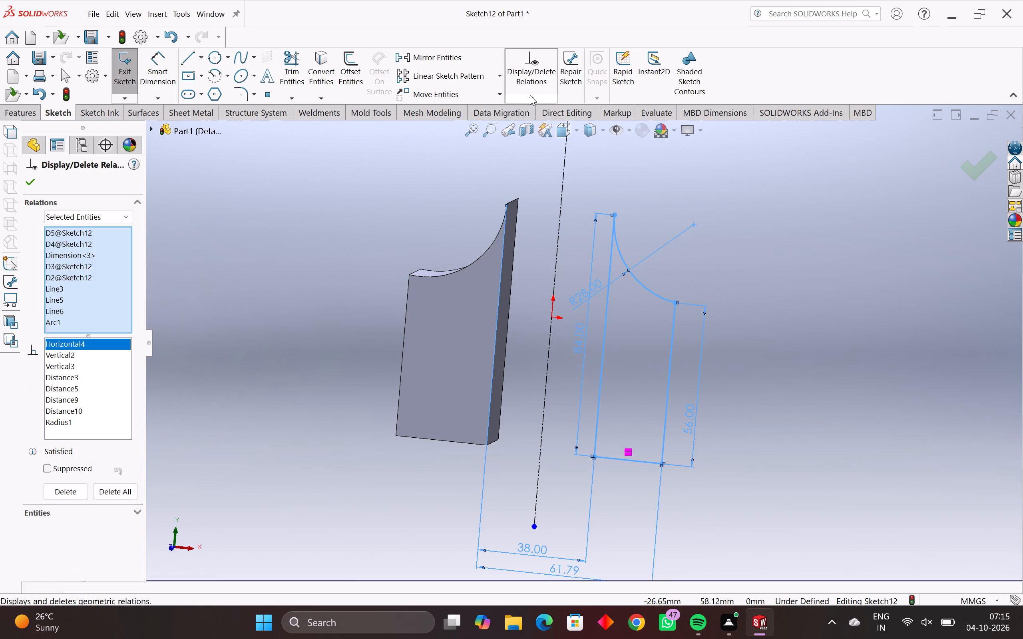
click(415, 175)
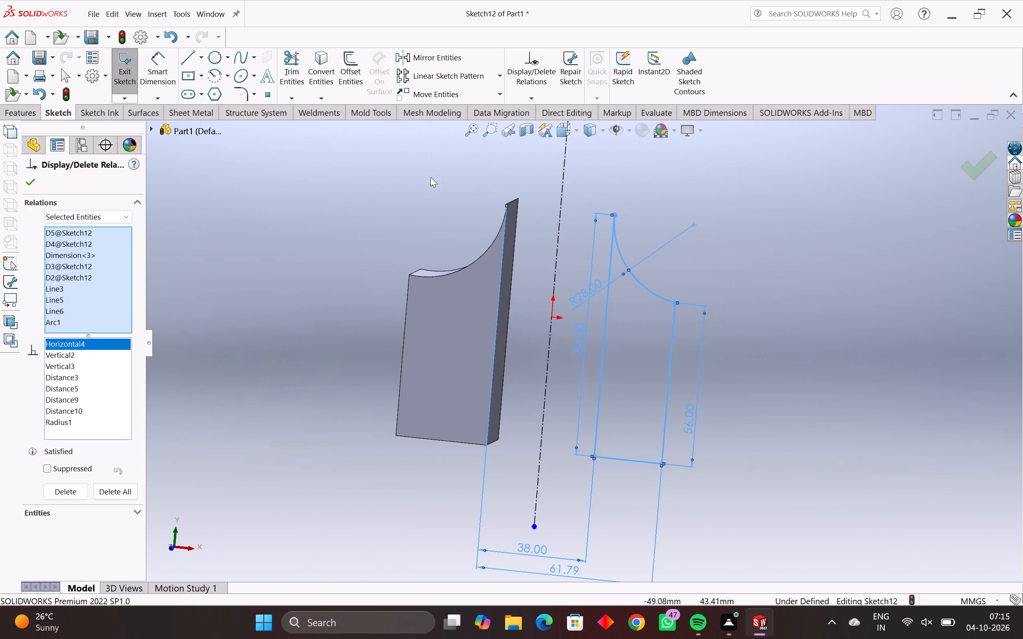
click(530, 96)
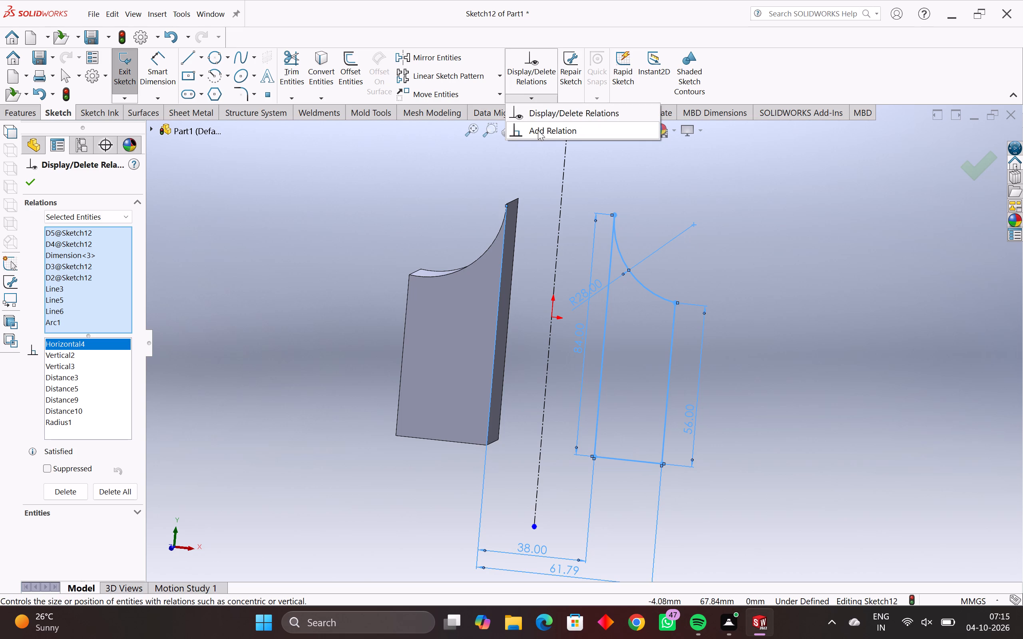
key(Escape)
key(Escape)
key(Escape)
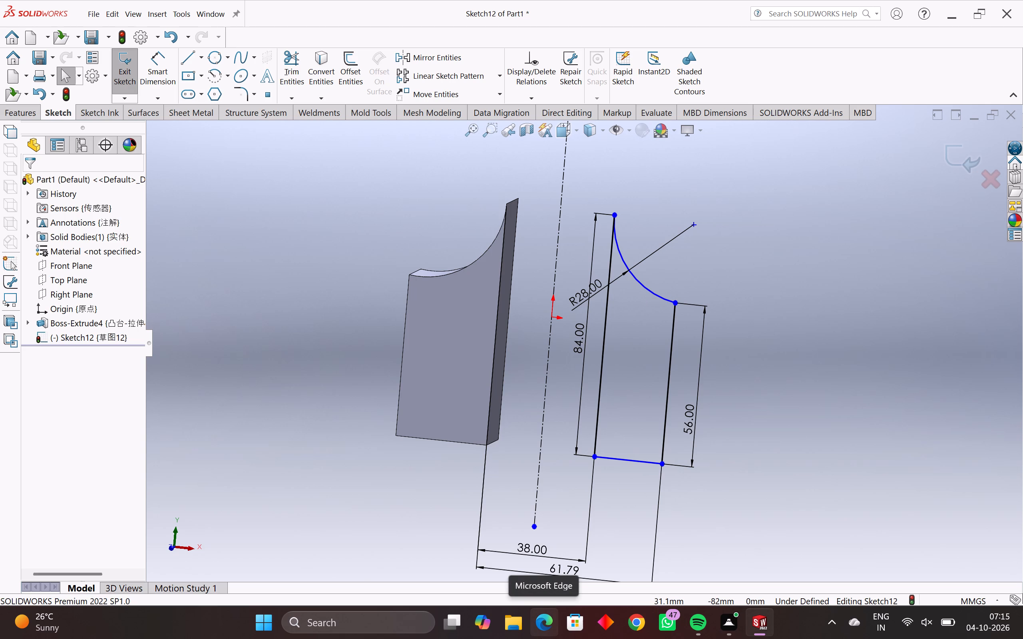
Strip the profile of its dimensions by undoing the last automatic full definition and deleting the 56 mm and 84 mm height dimensions.
key(ctrl+z)
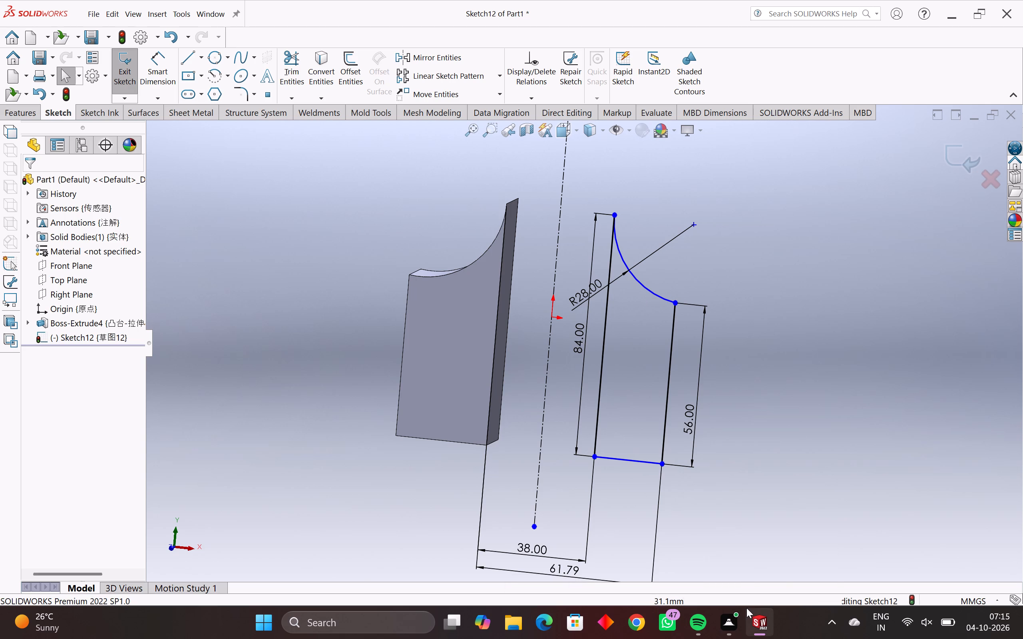
key(ctrl+z)
key(ctrl+z)
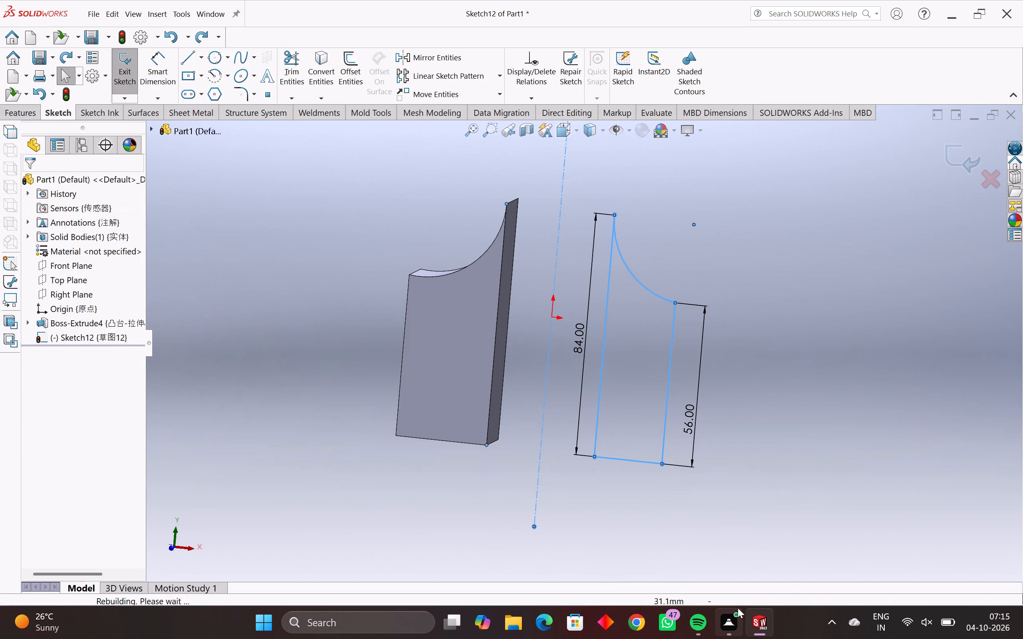
key(ctrl+y)
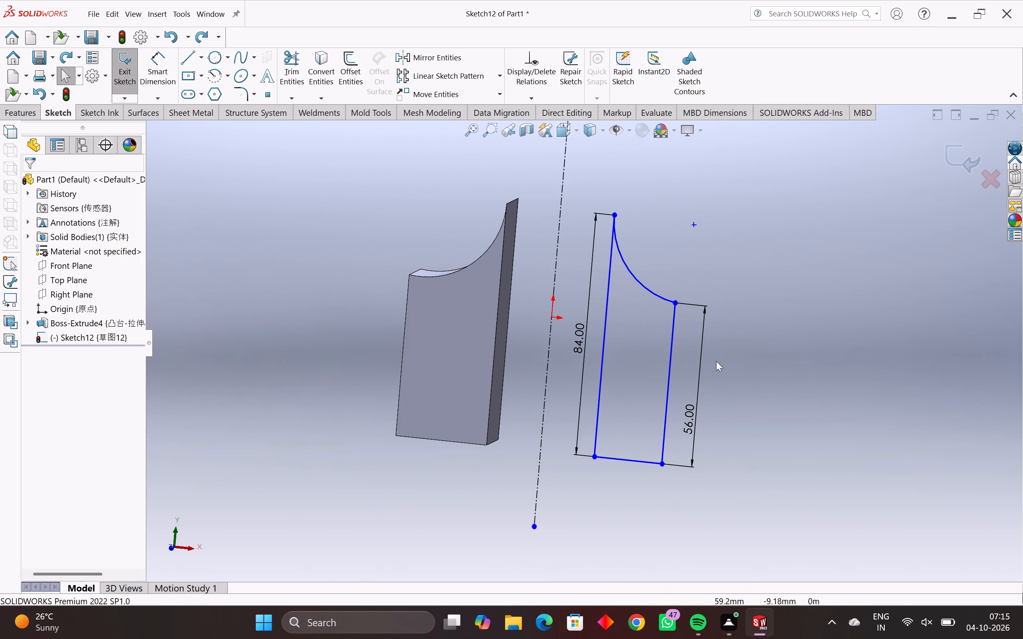
click(699, 357)
key(Delete)
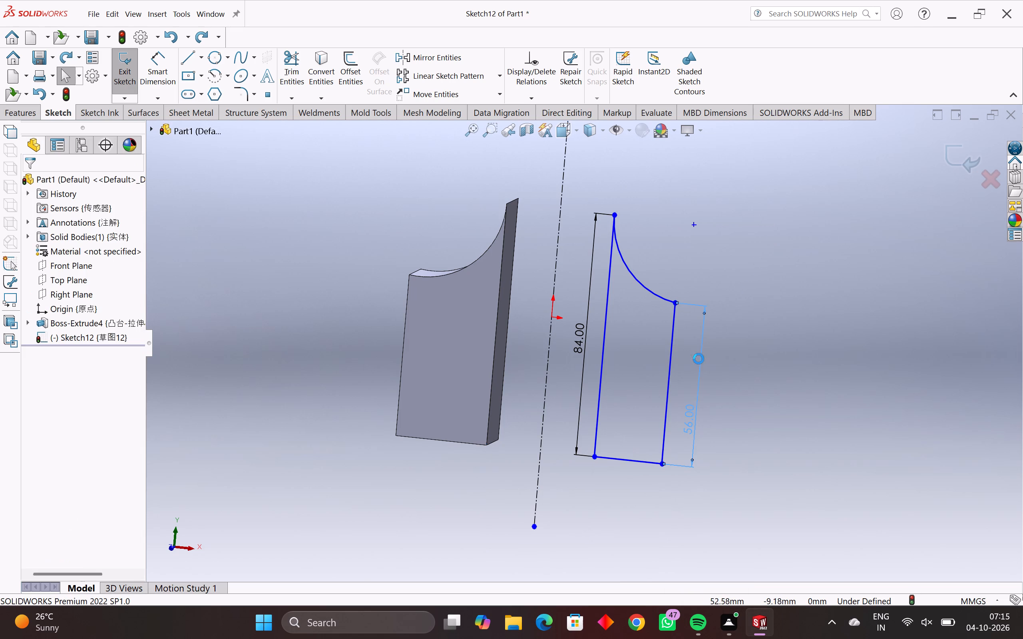
click(587, 331)
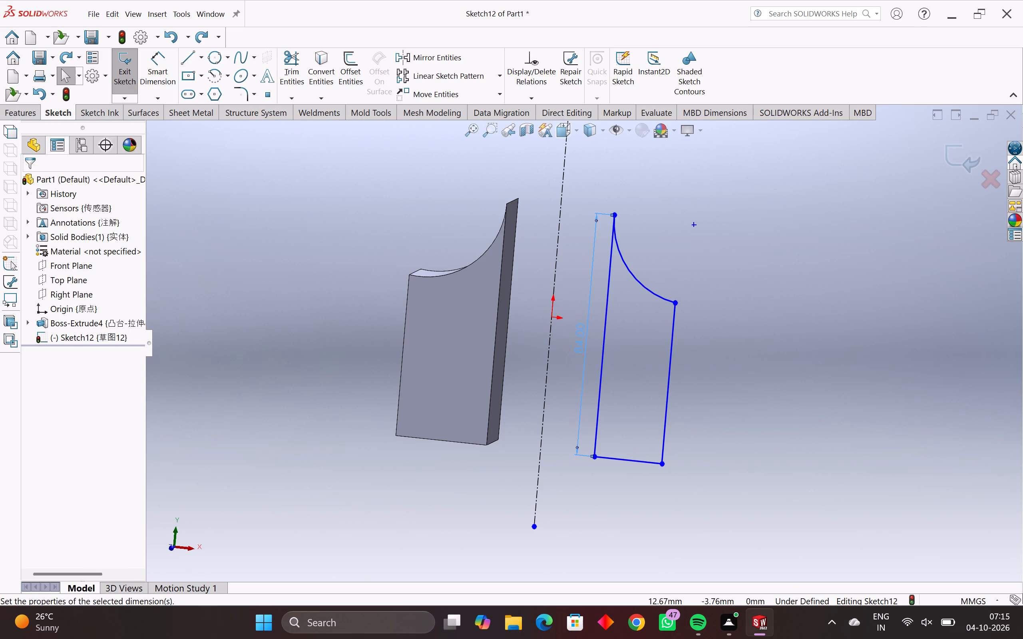
key(Delete)
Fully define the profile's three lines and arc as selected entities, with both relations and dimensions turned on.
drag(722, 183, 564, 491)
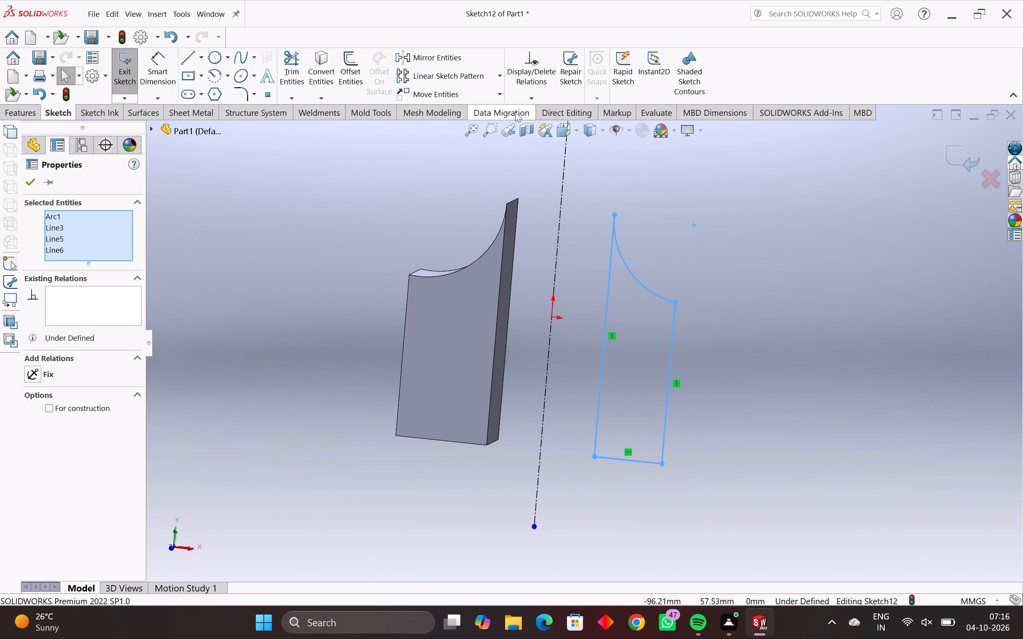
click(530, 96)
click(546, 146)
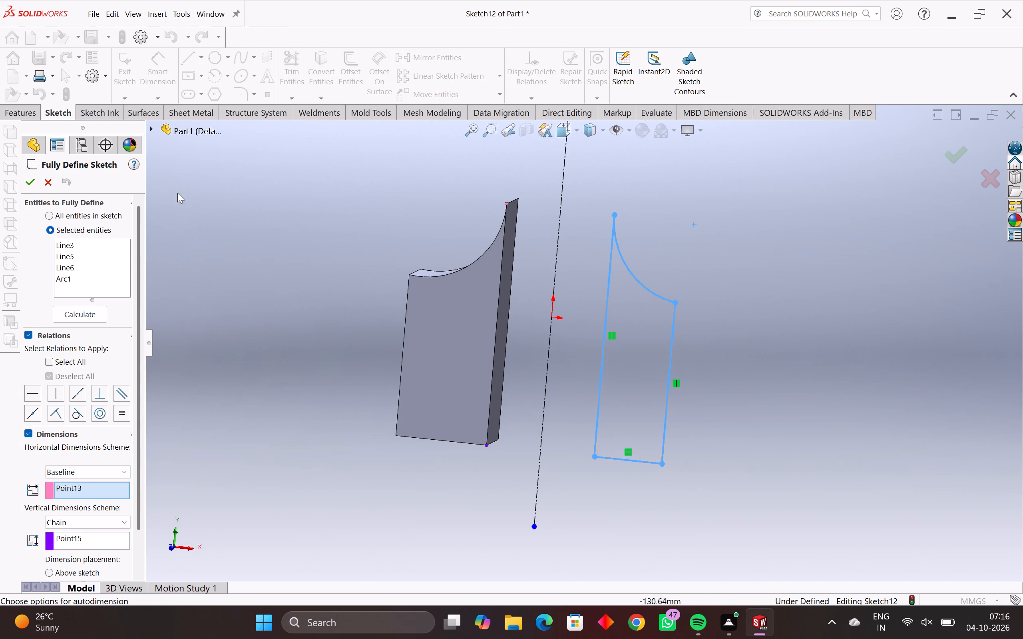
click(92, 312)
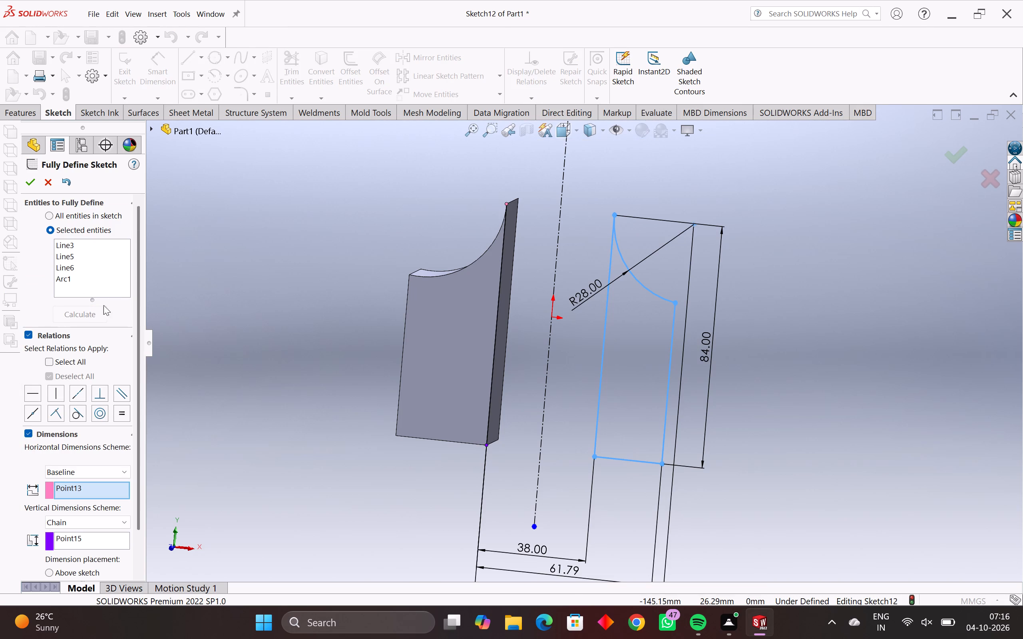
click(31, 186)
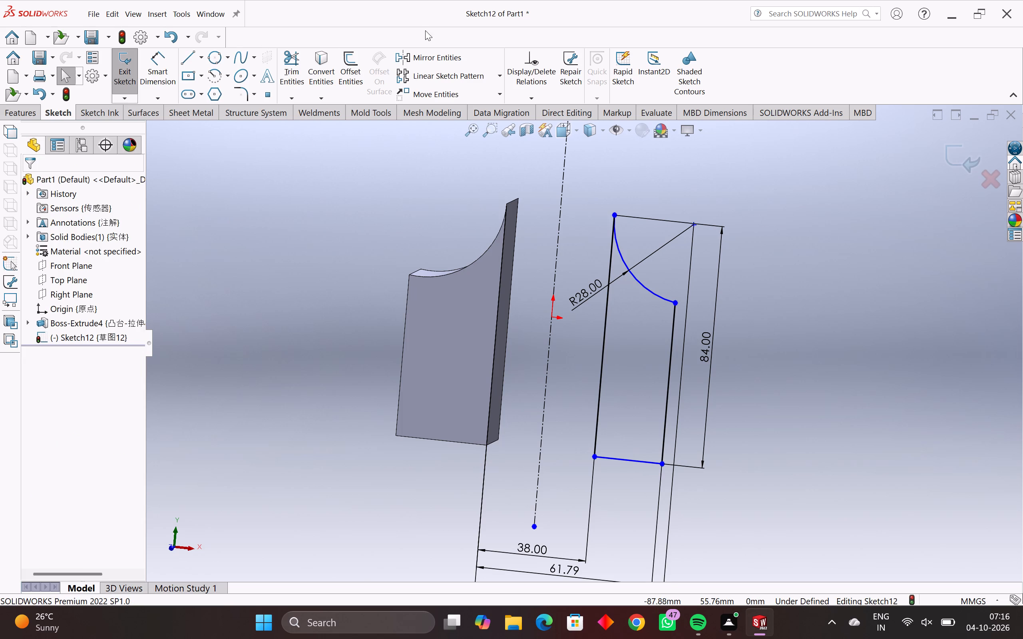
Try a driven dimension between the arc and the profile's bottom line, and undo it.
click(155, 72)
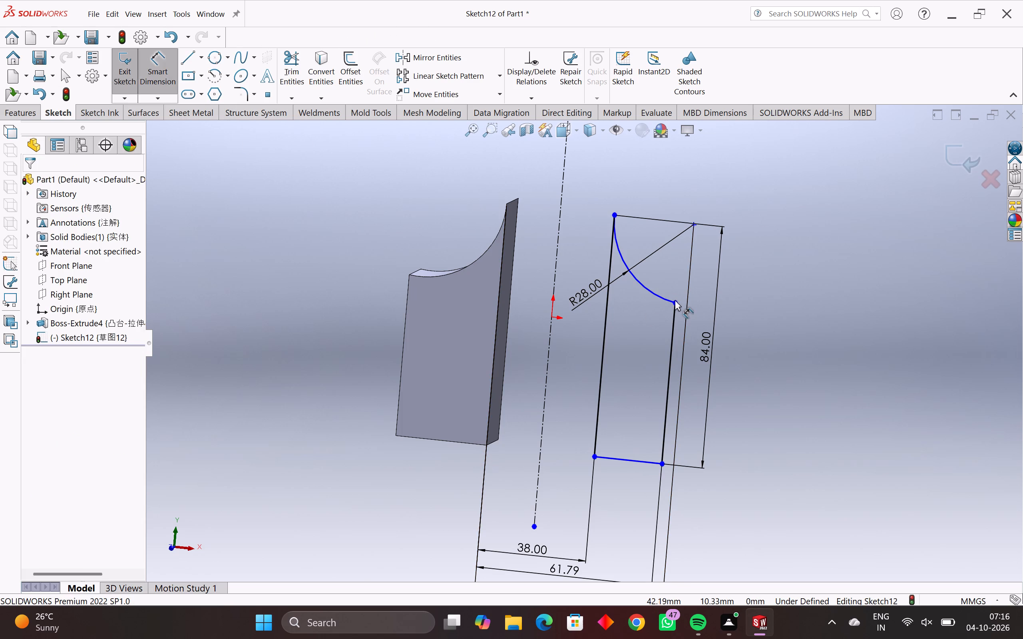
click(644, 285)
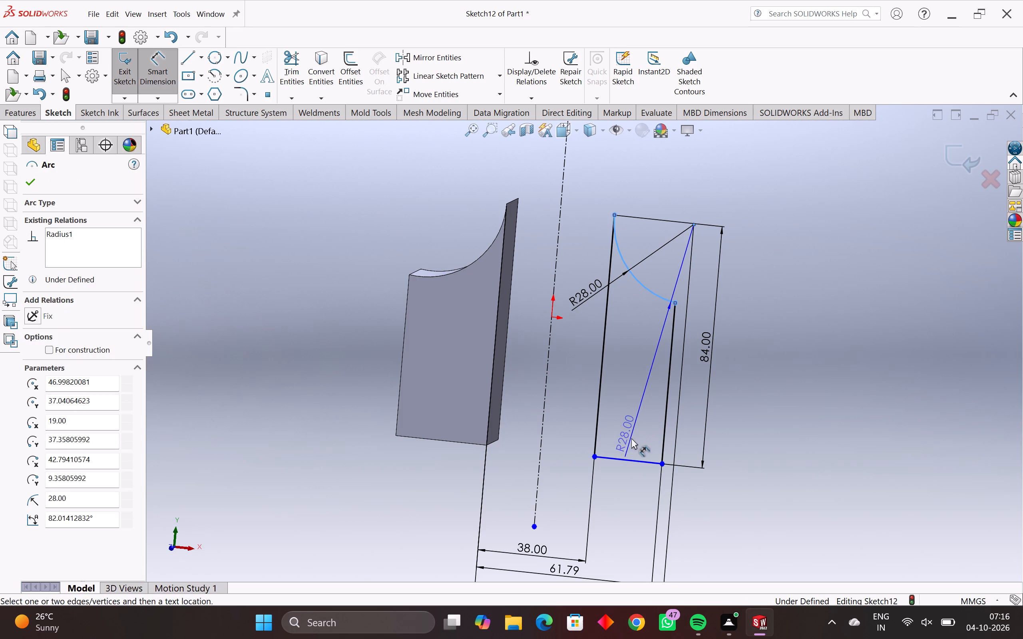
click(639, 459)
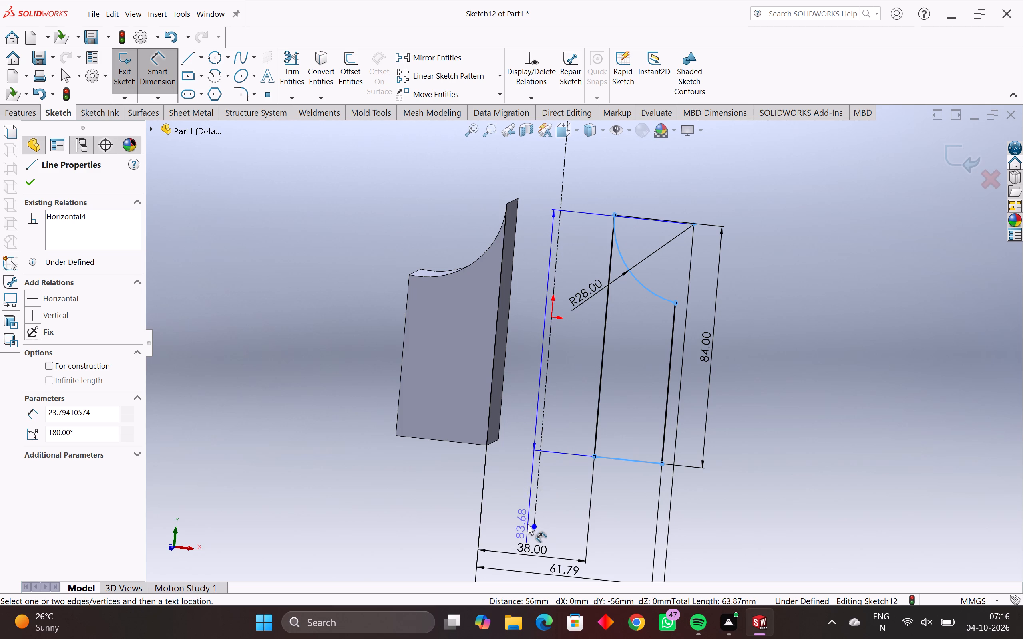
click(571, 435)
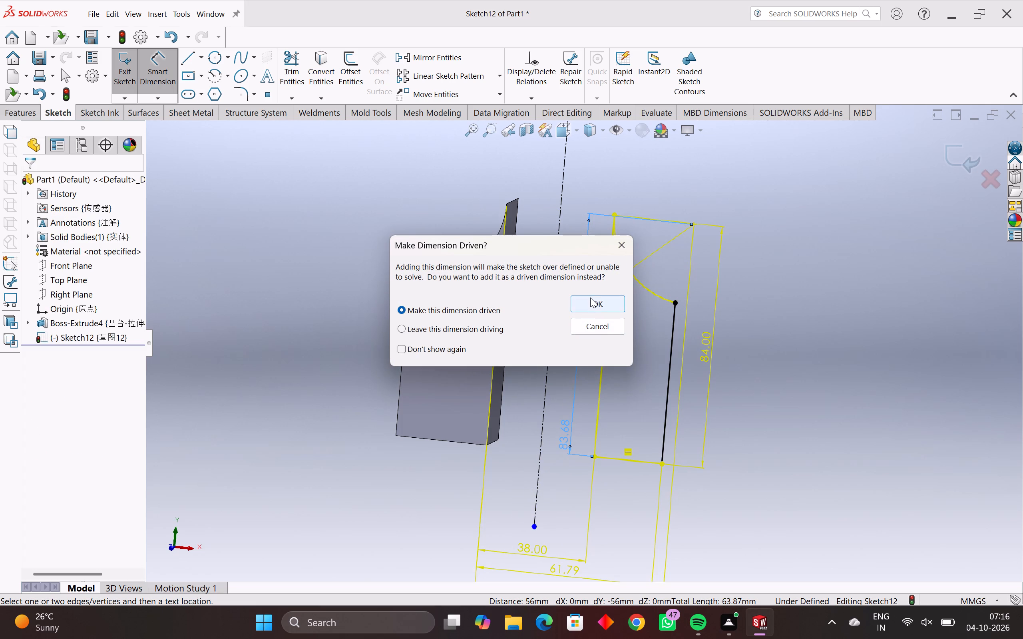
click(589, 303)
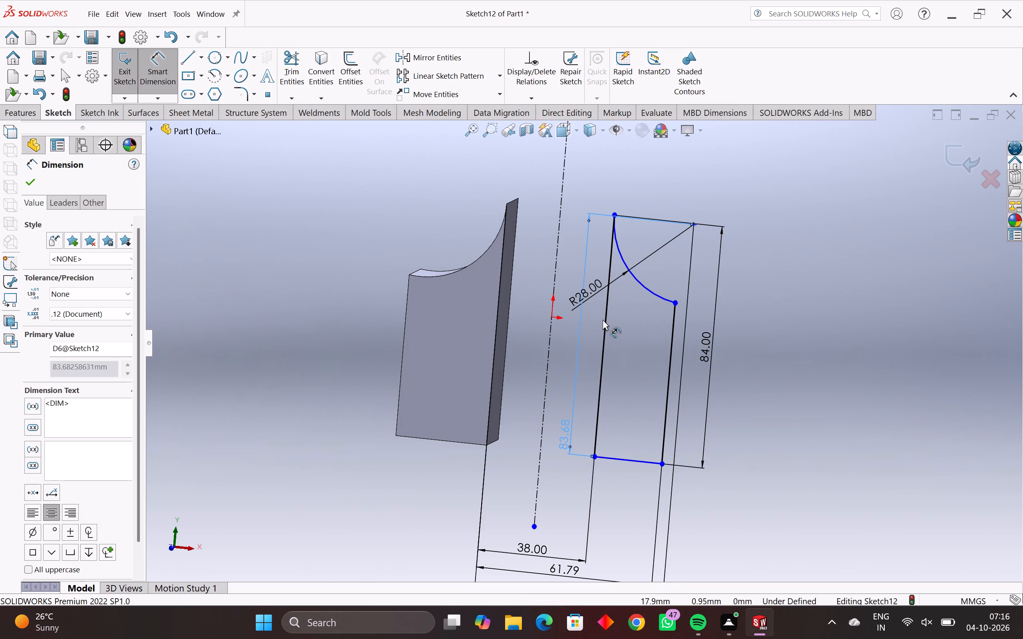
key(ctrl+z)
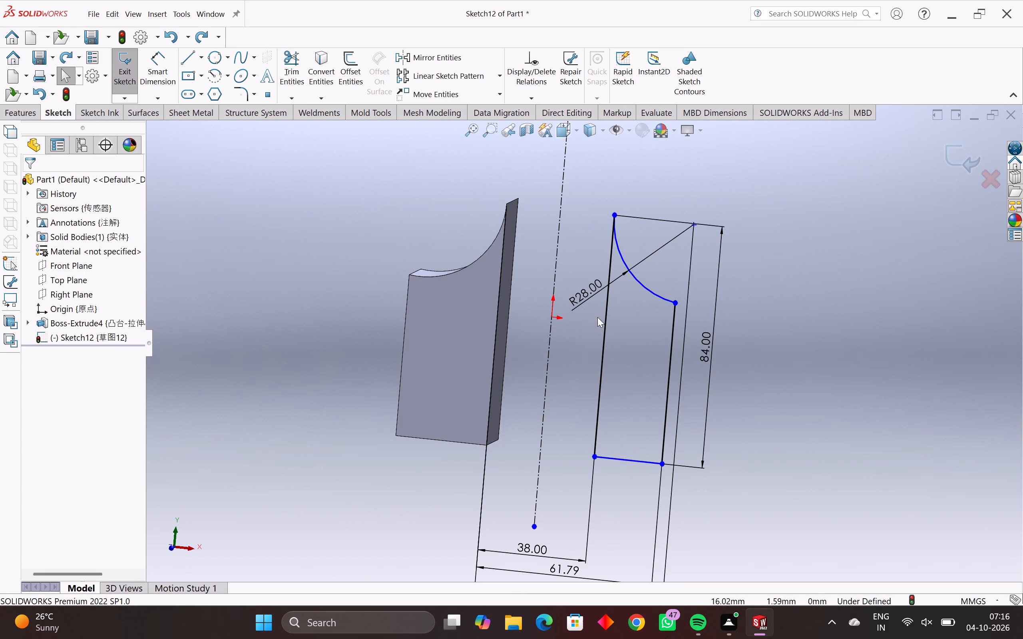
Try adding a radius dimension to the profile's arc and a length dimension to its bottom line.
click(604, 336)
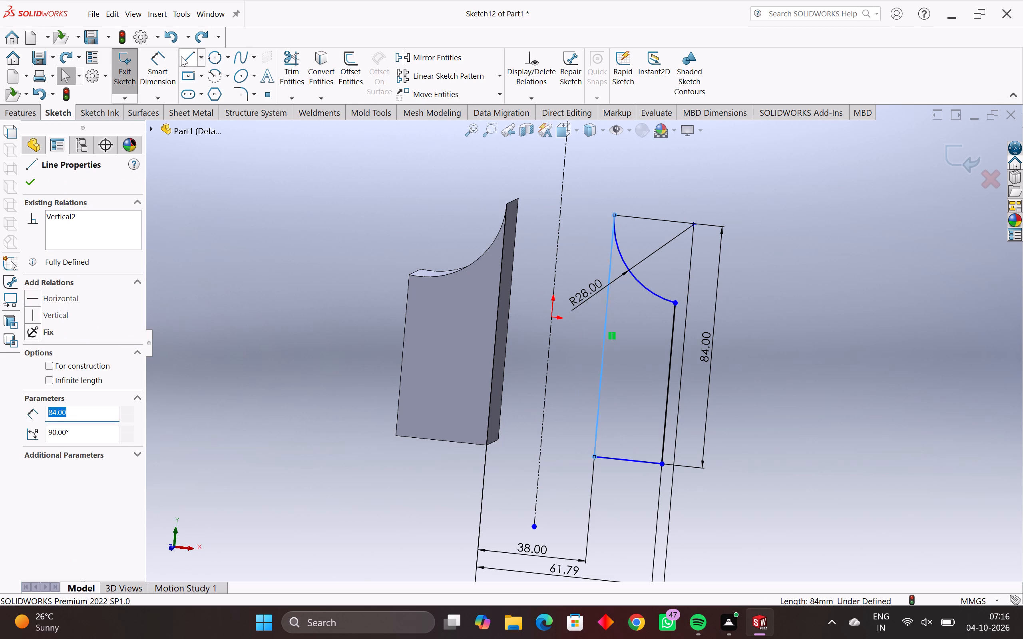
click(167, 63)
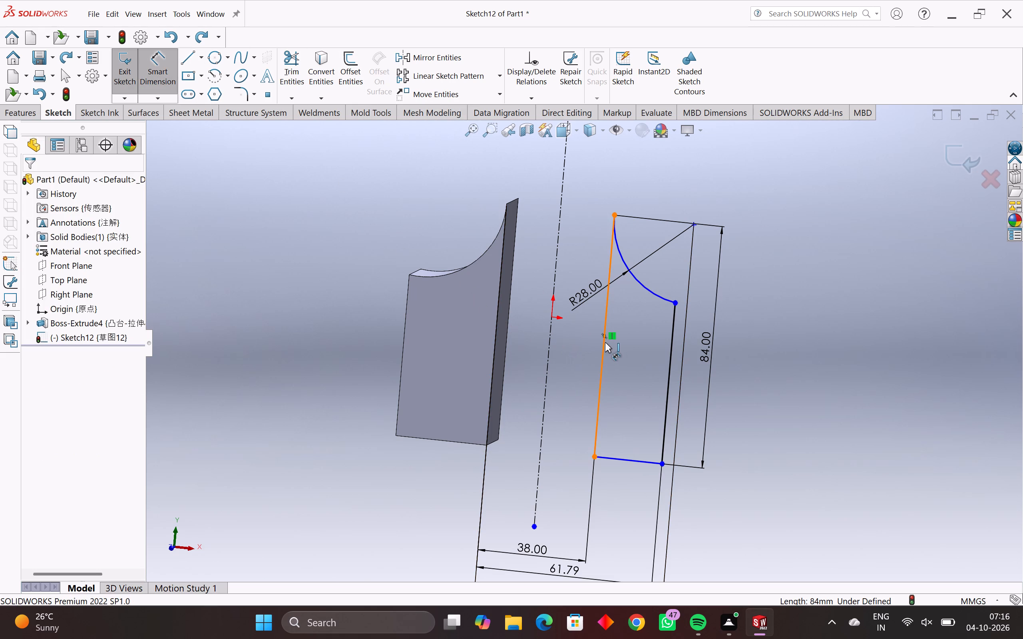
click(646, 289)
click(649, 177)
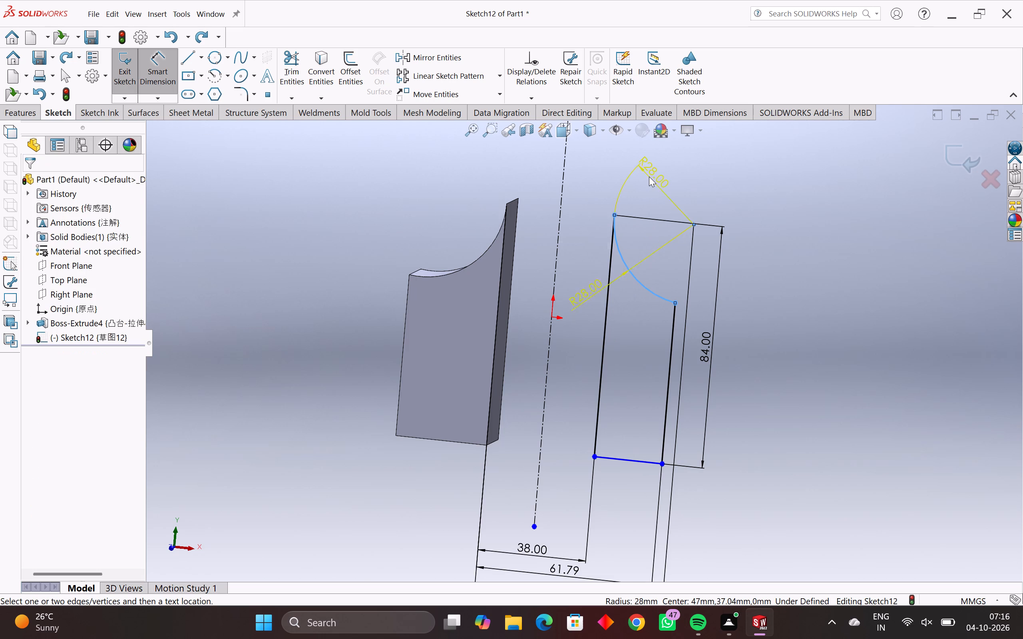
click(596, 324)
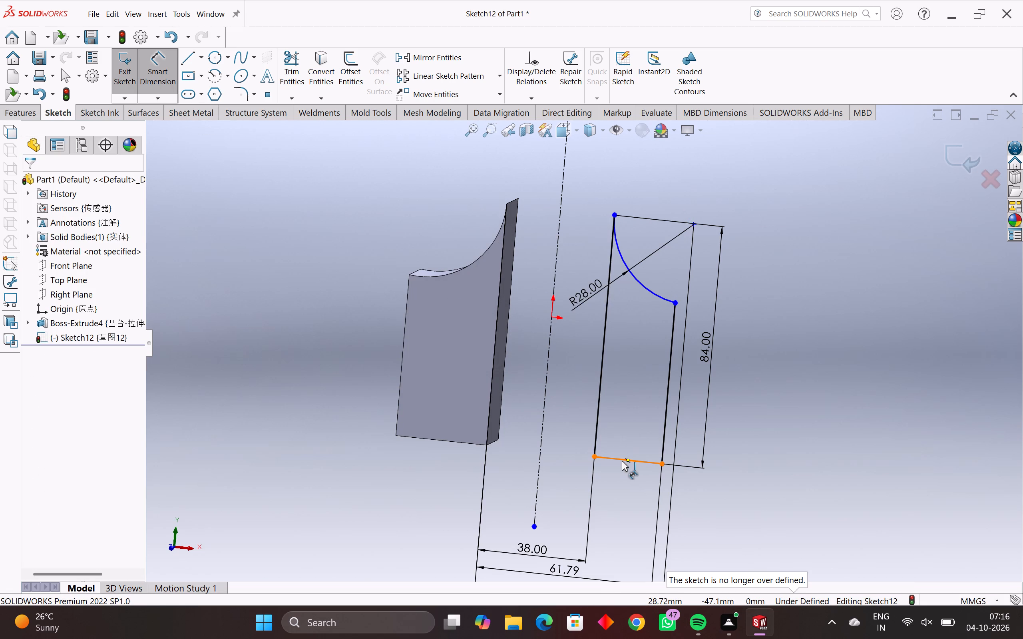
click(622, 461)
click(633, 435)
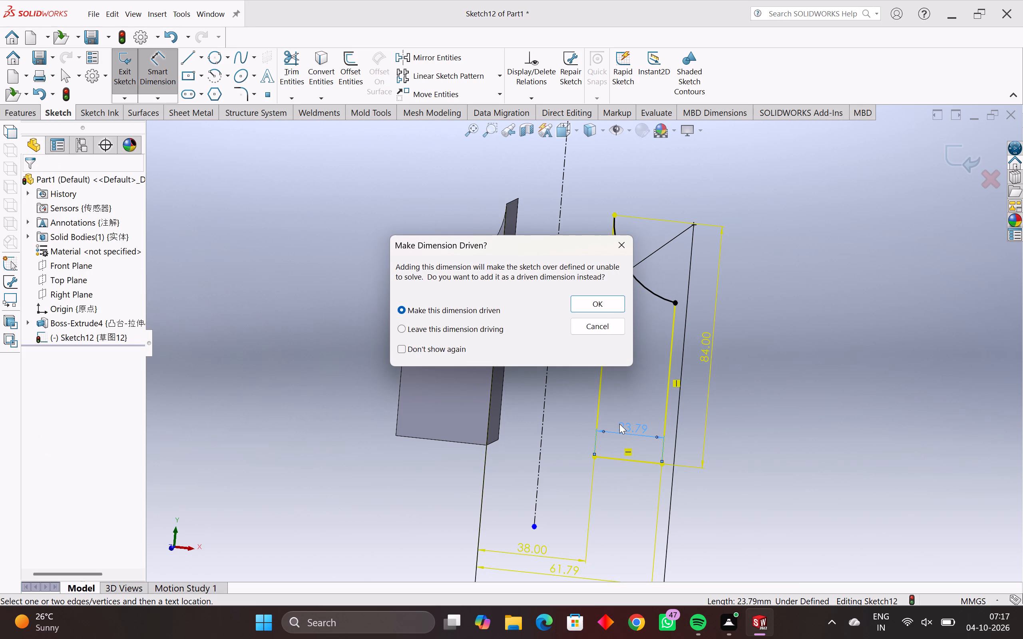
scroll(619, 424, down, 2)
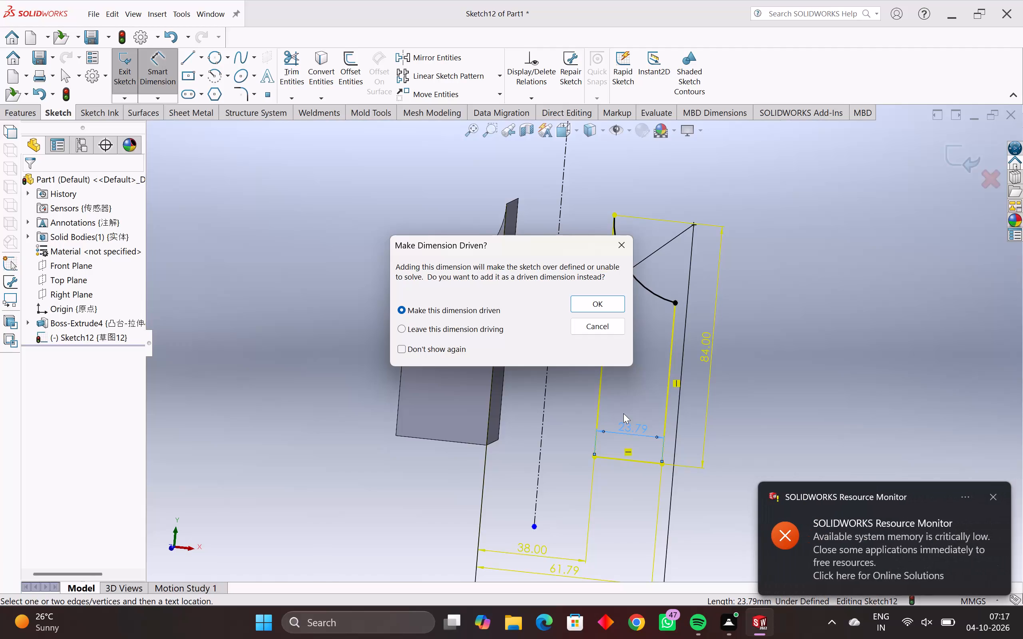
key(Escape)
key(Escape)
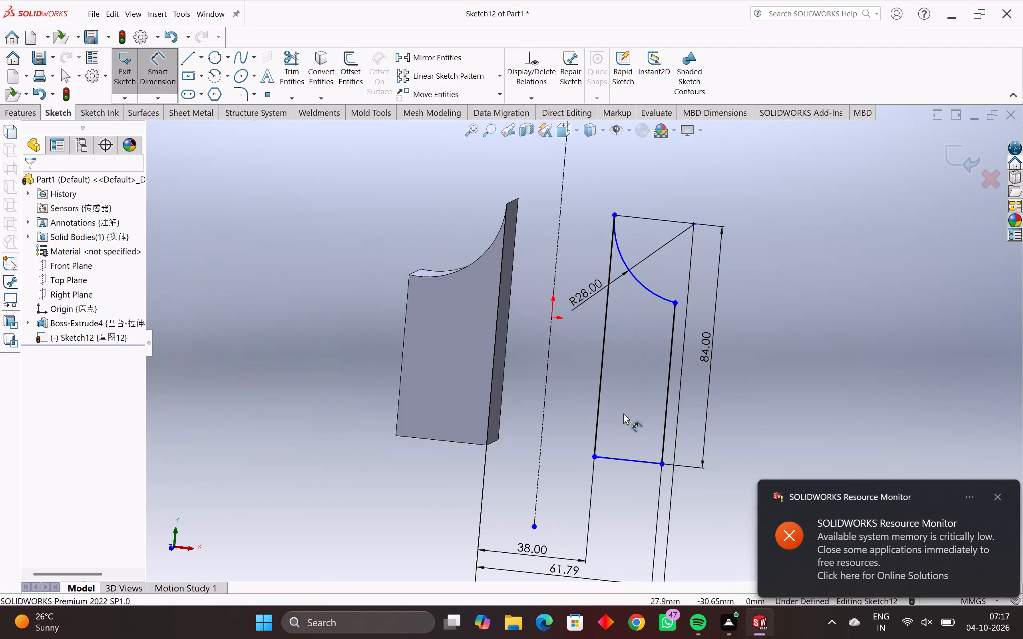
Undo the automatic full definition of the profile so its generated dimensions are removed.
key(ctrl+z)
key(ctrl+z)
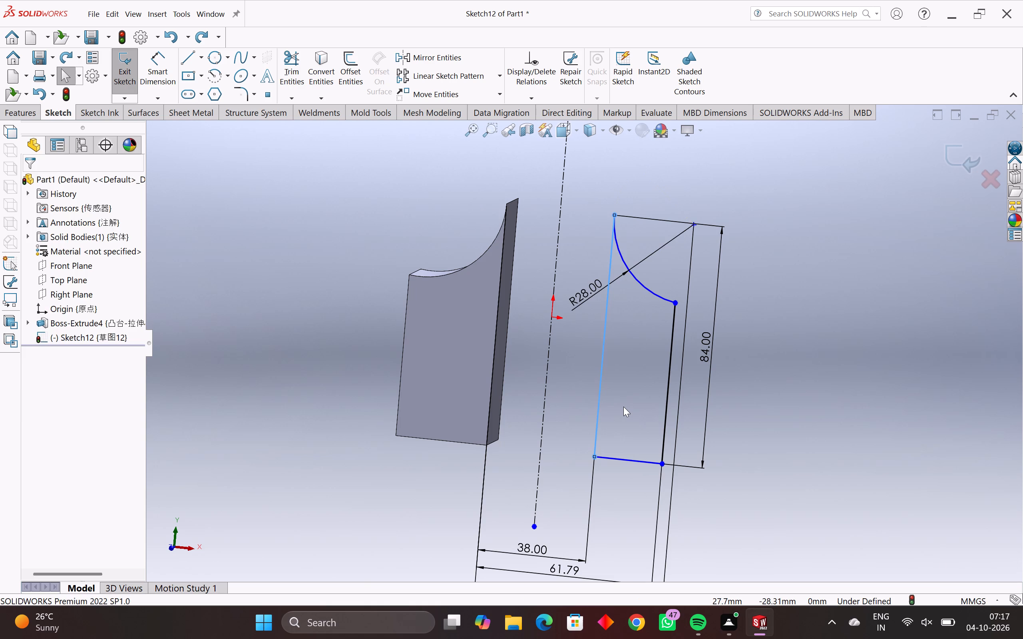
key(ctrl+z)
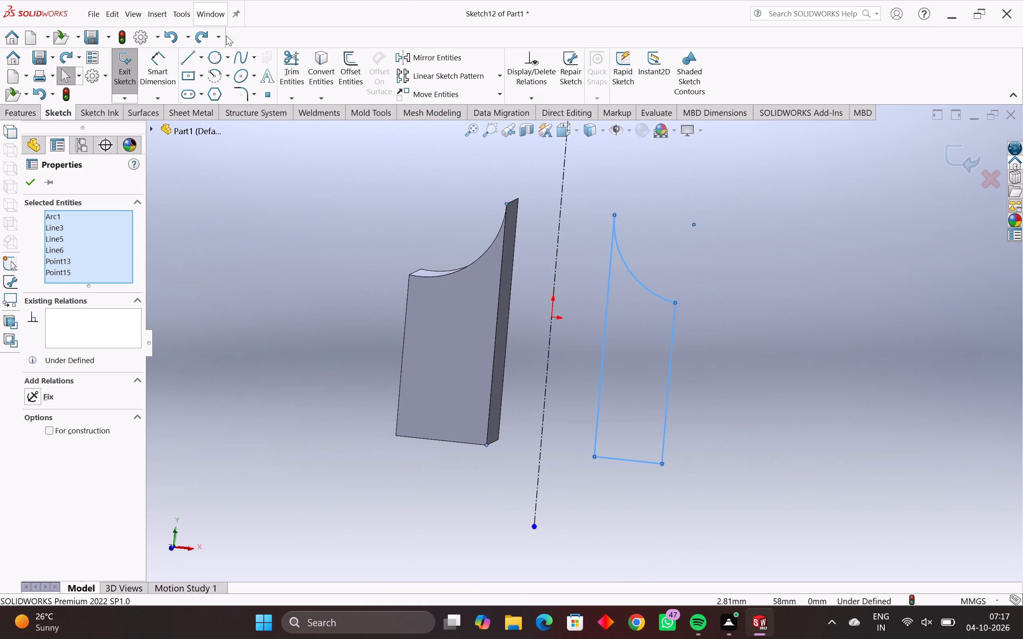
Dimension the length of the profile's bottom line and set it to 32 mm.
click(156, 51)
click(615, 458)
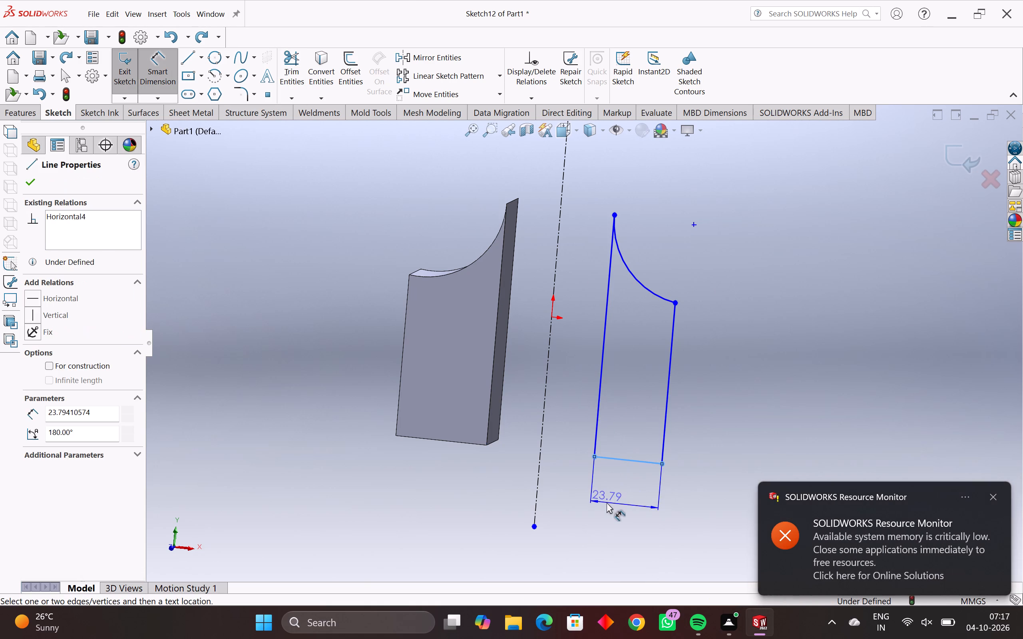
click(607, 502)
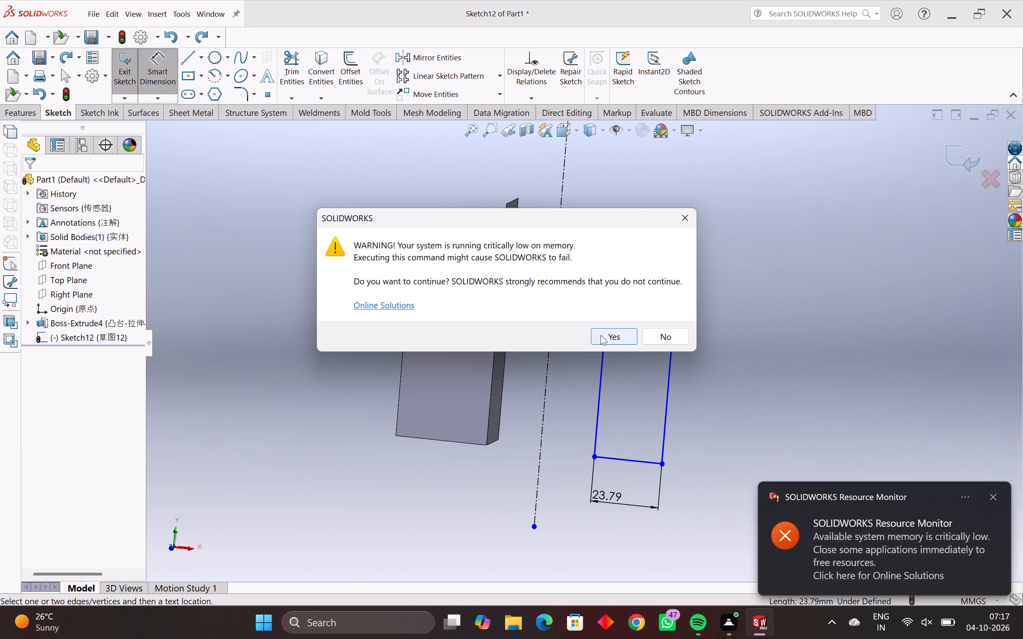
click(603, 334)
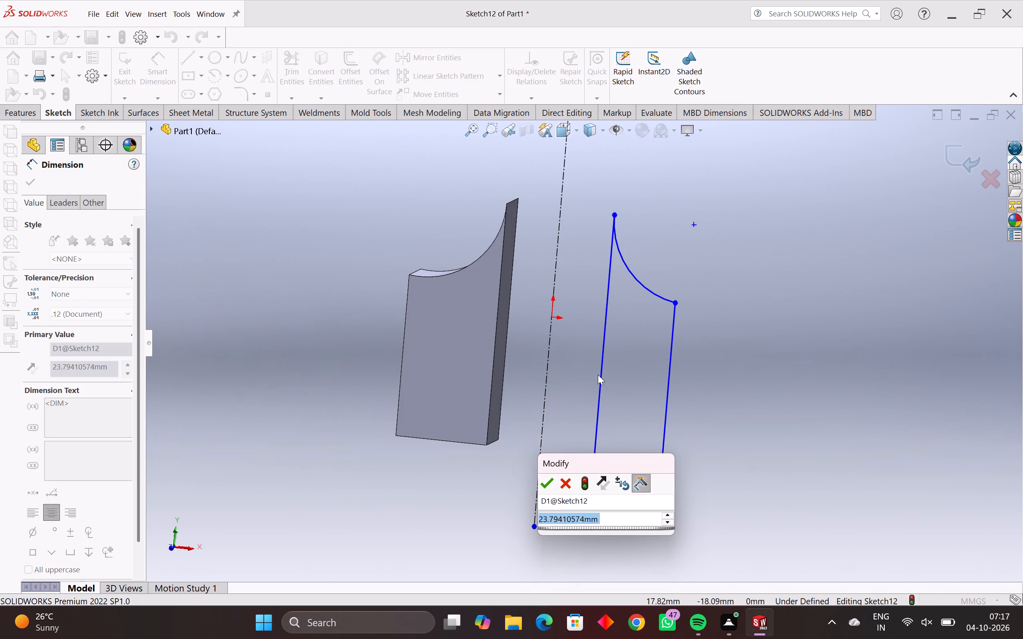
key(3)
key(2)
key(Return)
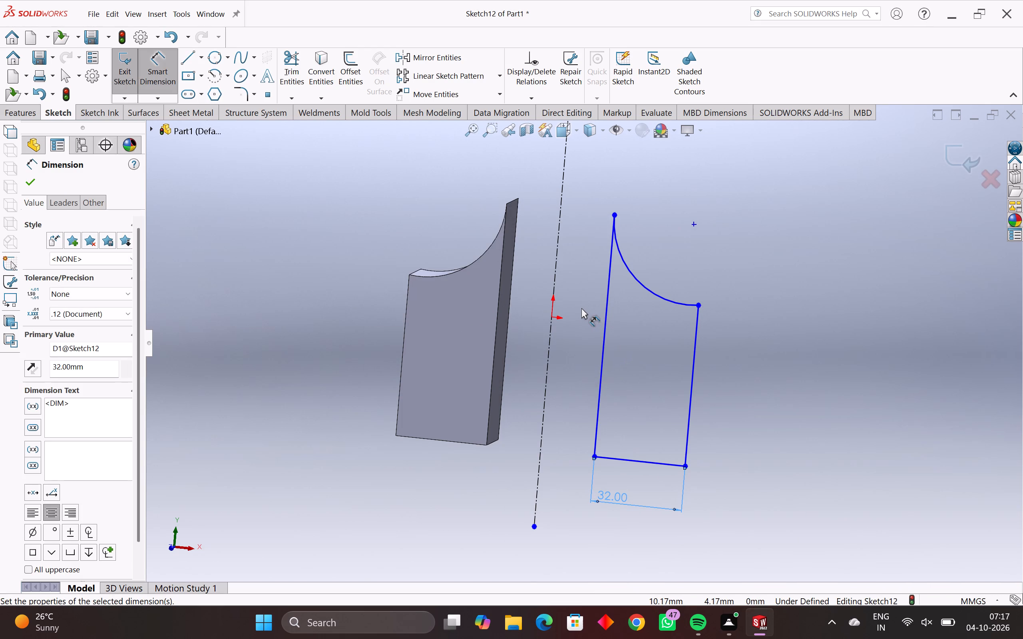
drag(762, 209, 669, 437)
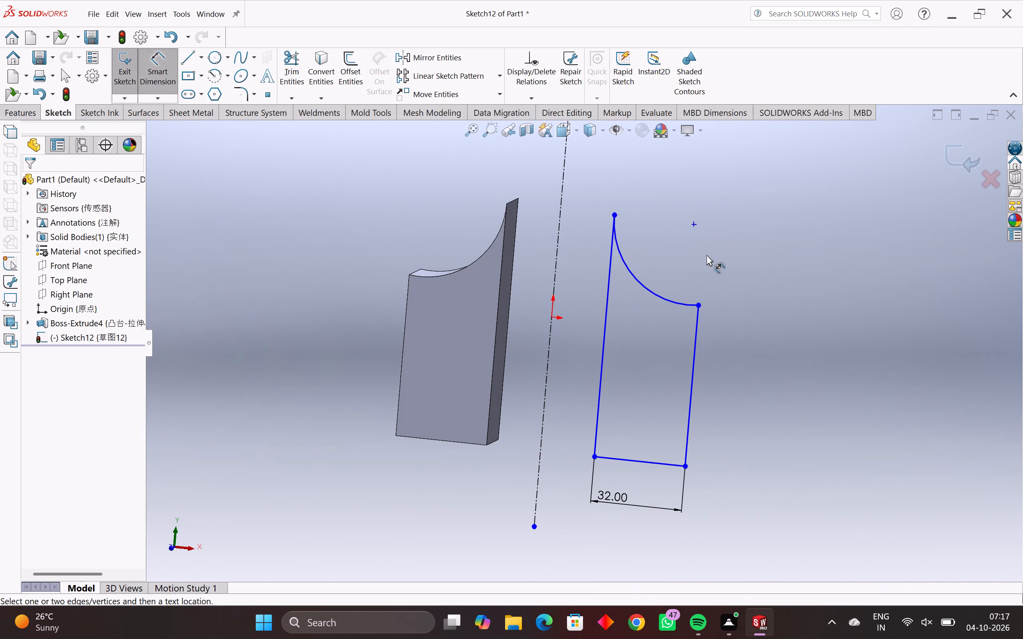
Fully define the profile's arc and three lines automatically, with relations and baseline horizontal and chain vertical dimensions.
drag(828, 125, 607, 470)
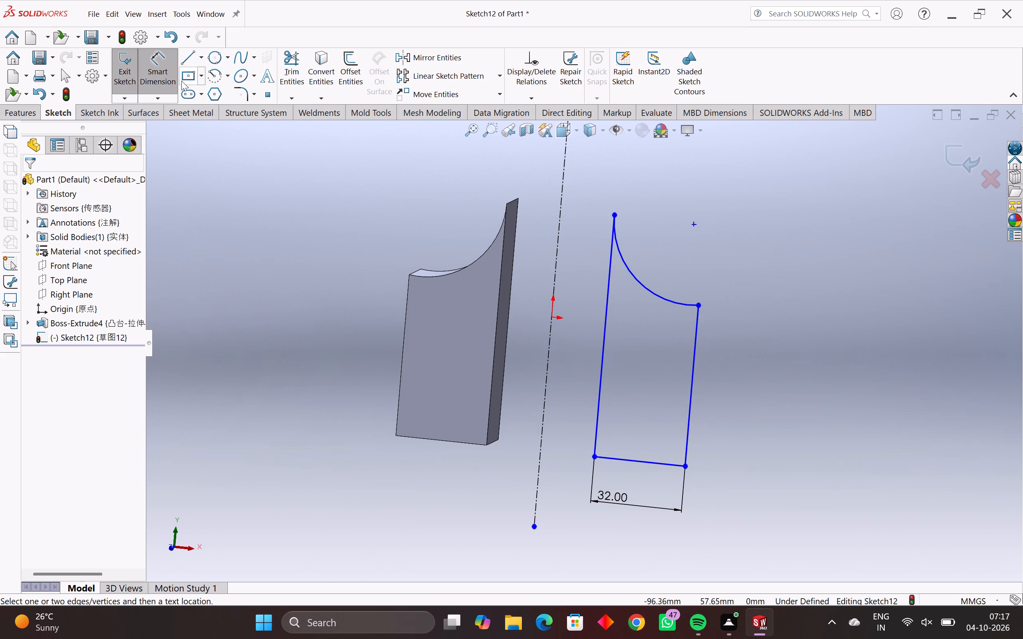
drag(160, 66, 165, 70)
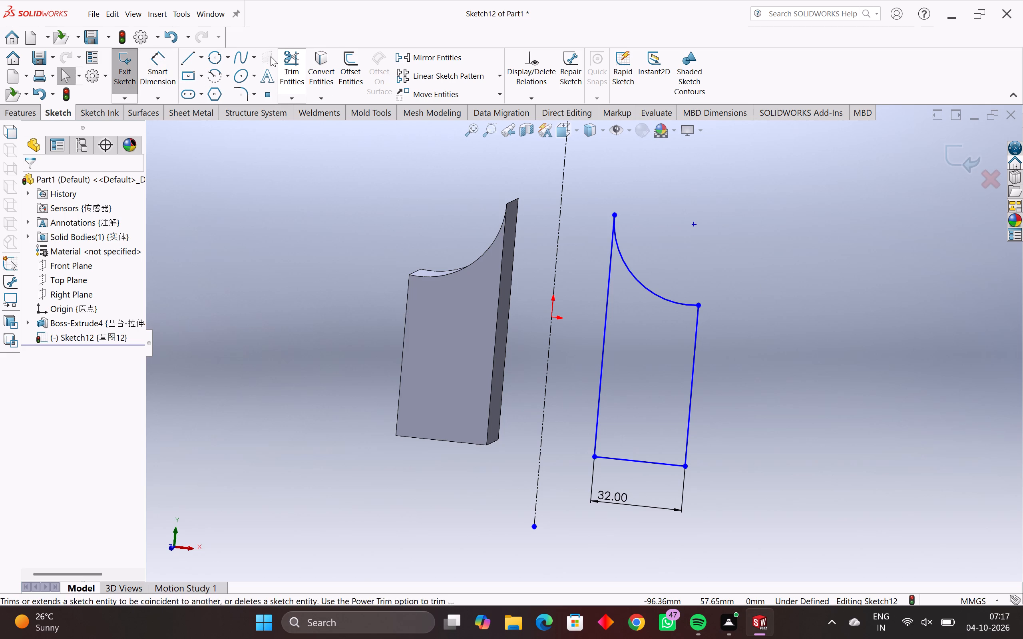
drag(761, 164, 603, 492)
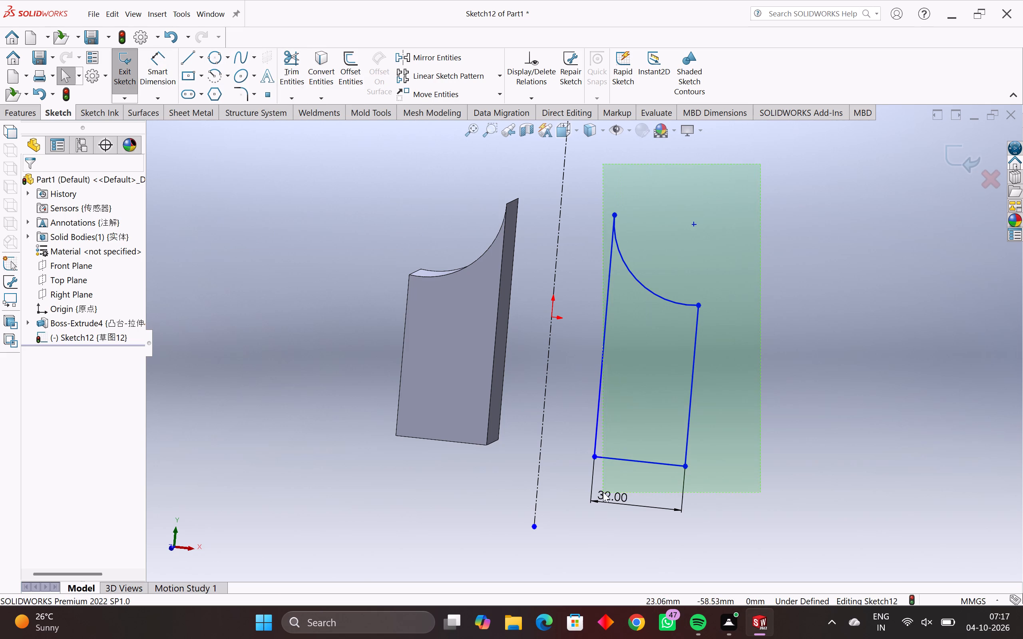
drag(603, 492, 574, 521)
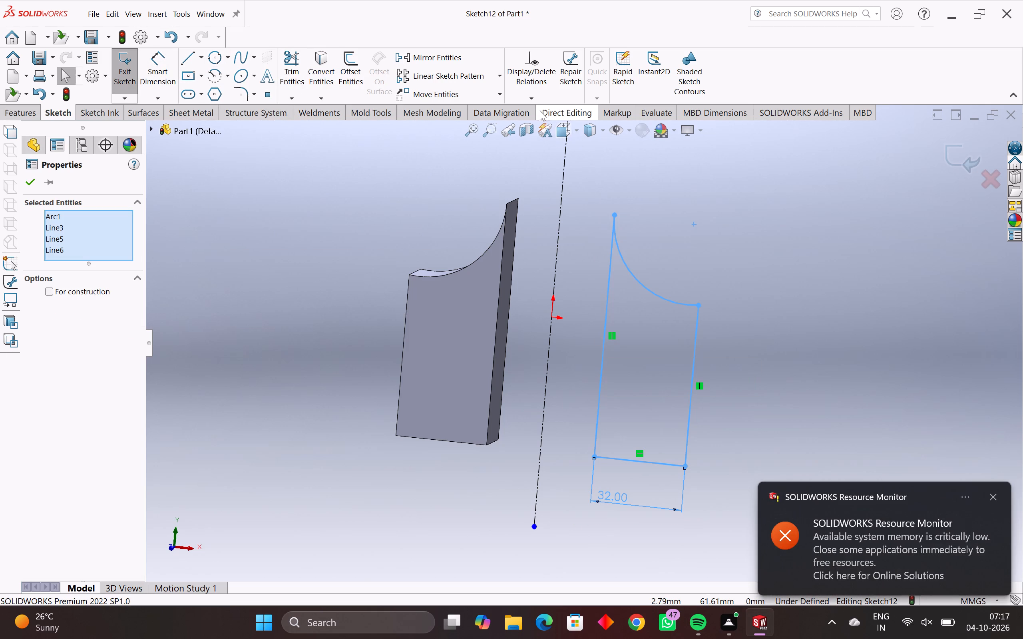
click(536, 100)
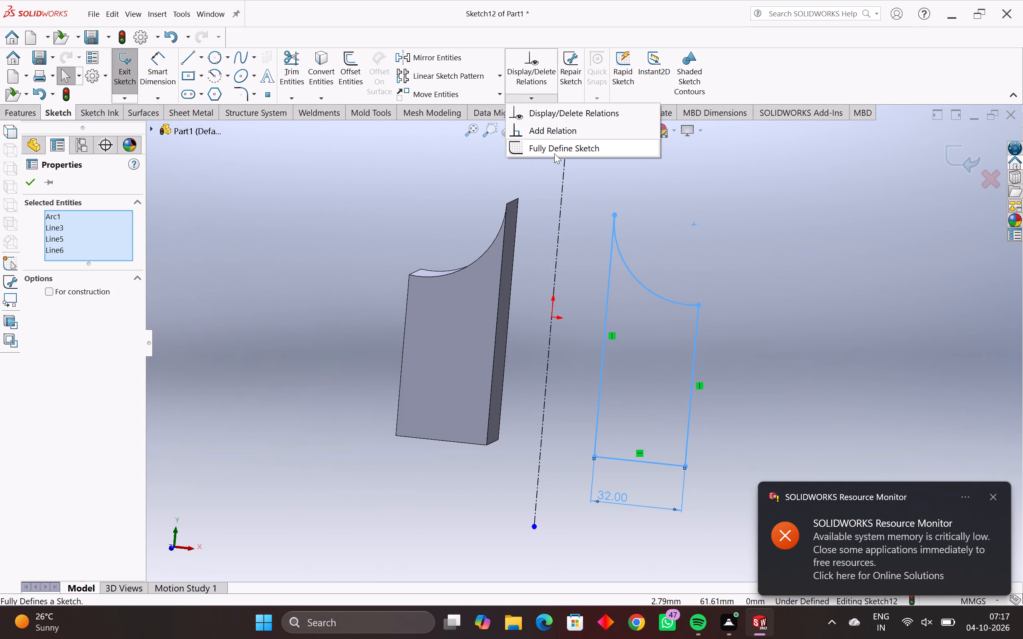
click(562, 152)
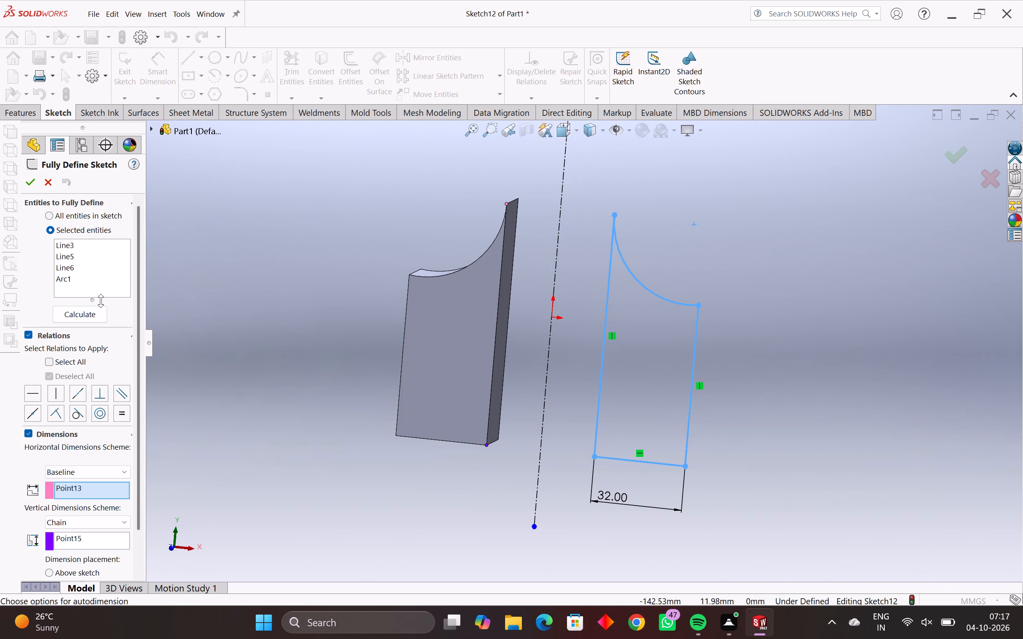
click(86, 315)
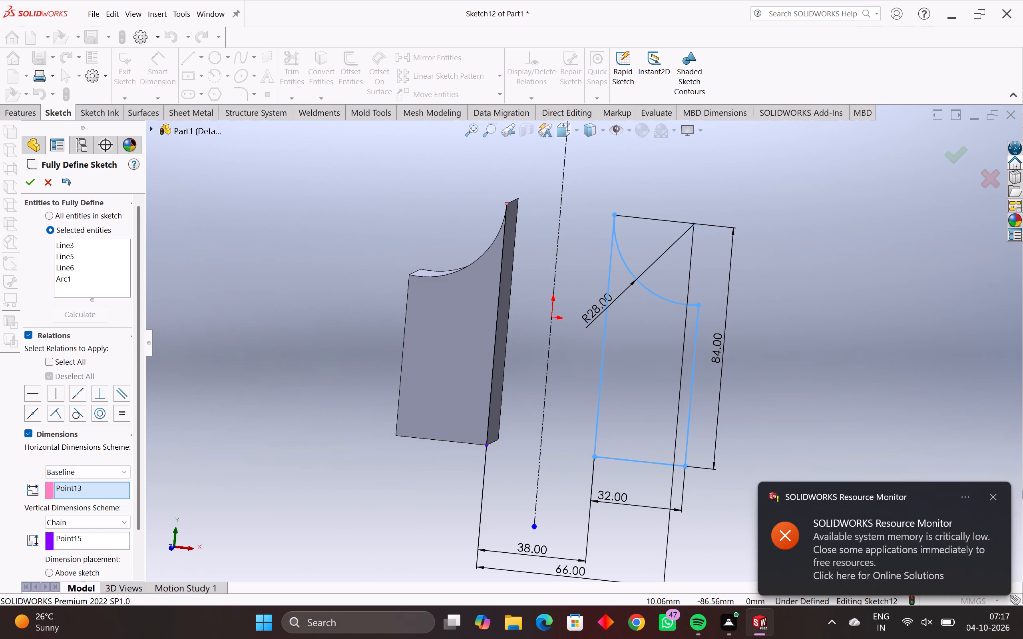
click(994, 499)
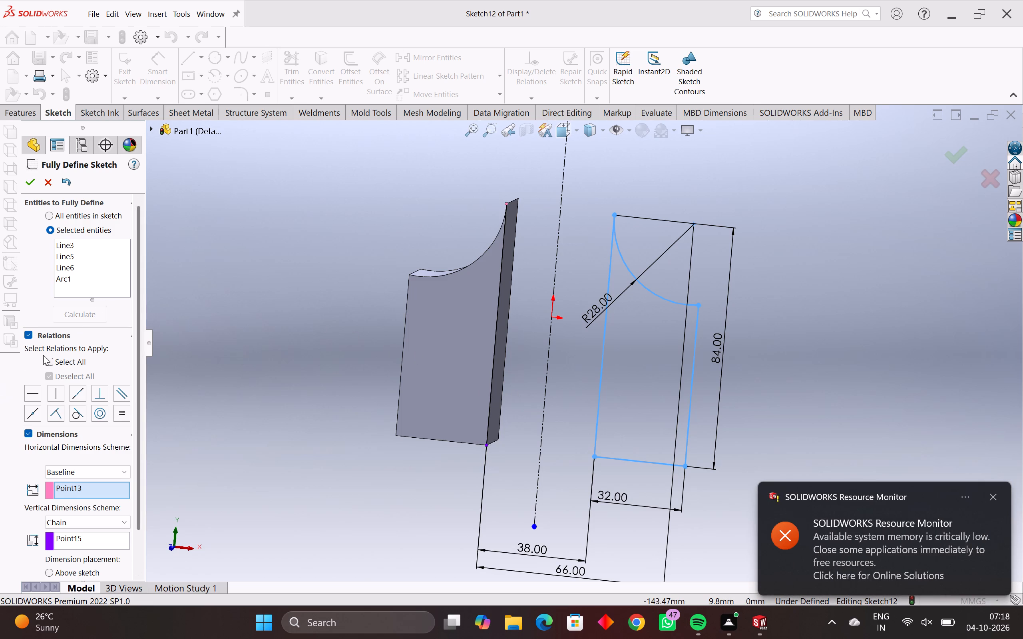
Switch off relations in the profile's full definition, reassign its datum points and recalculate it.
click(26, 333)
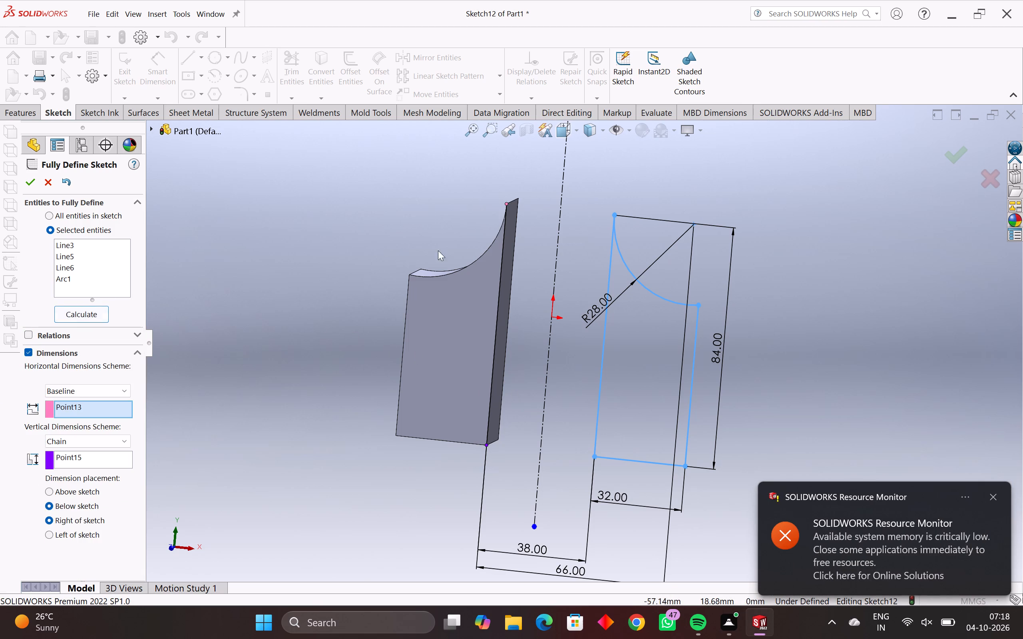
click(659, 295)
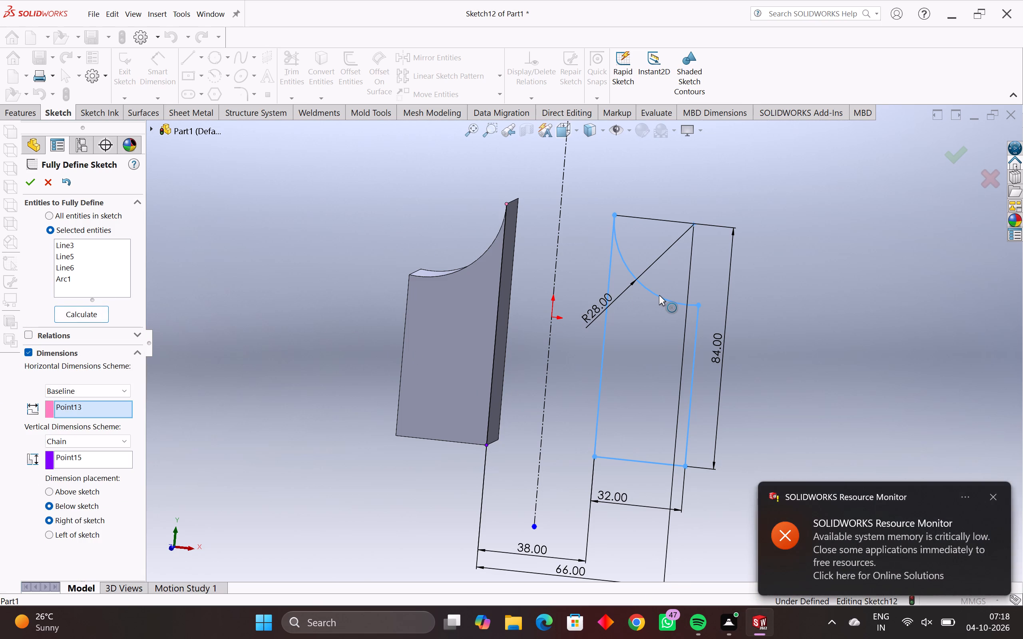
click(659, 295)
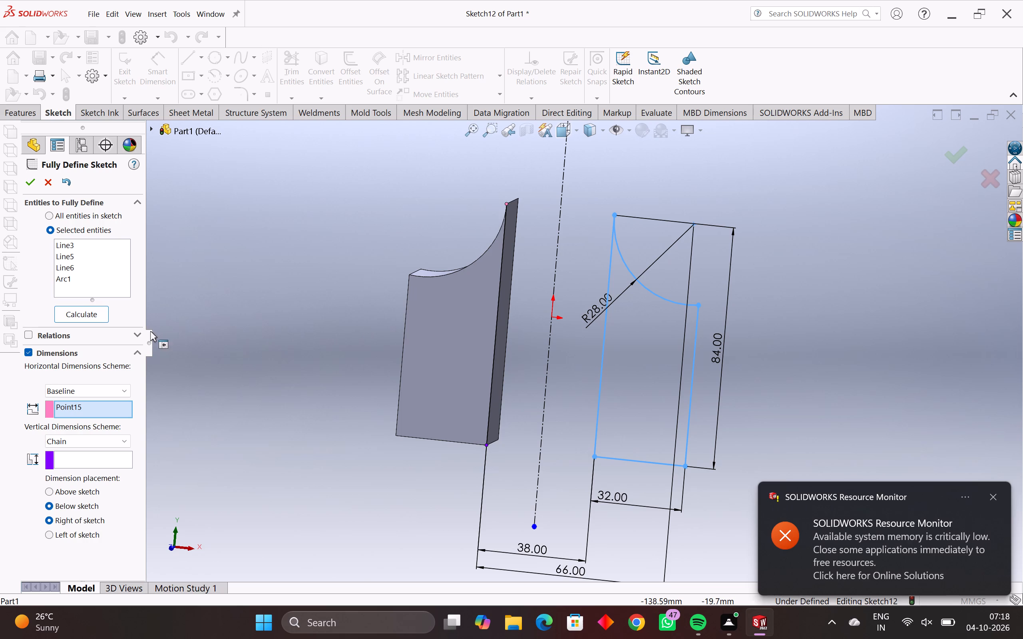
click(82, 319)
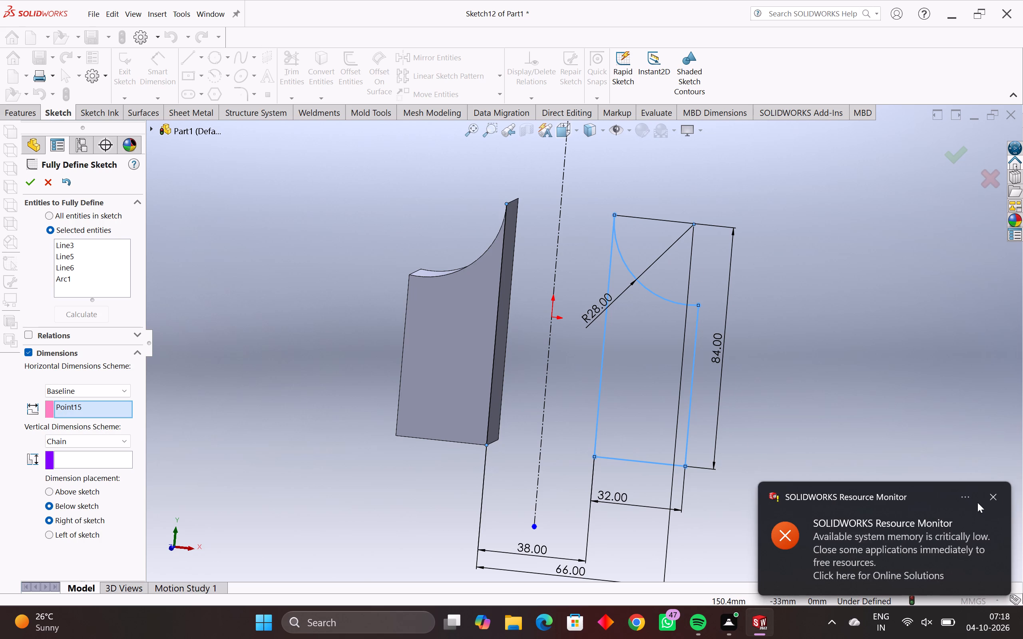
Dismiss the resource monitor notification.
click(965, 500)
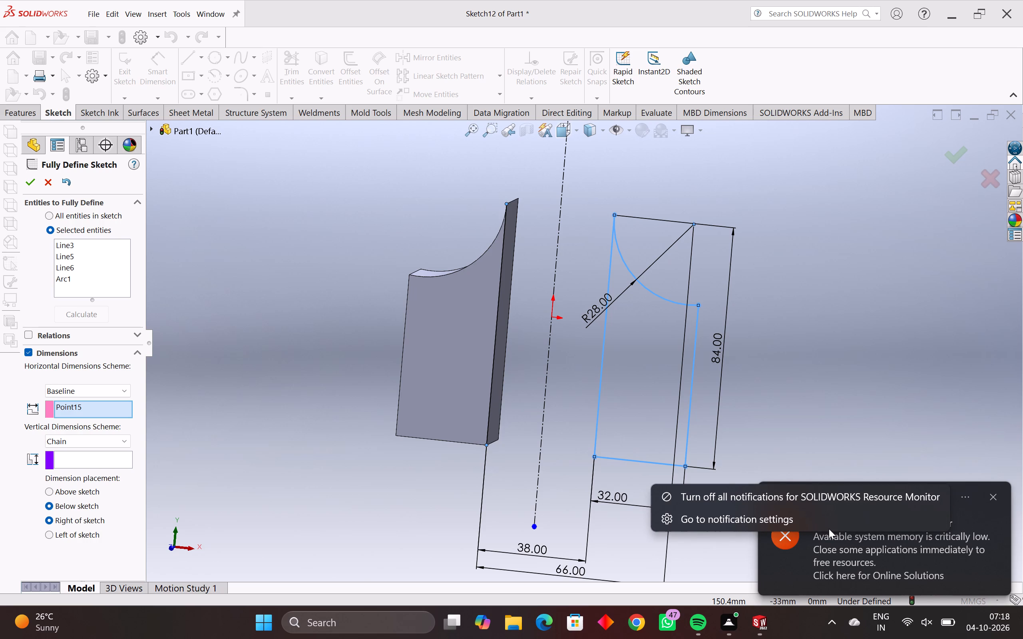
click(988, 494)
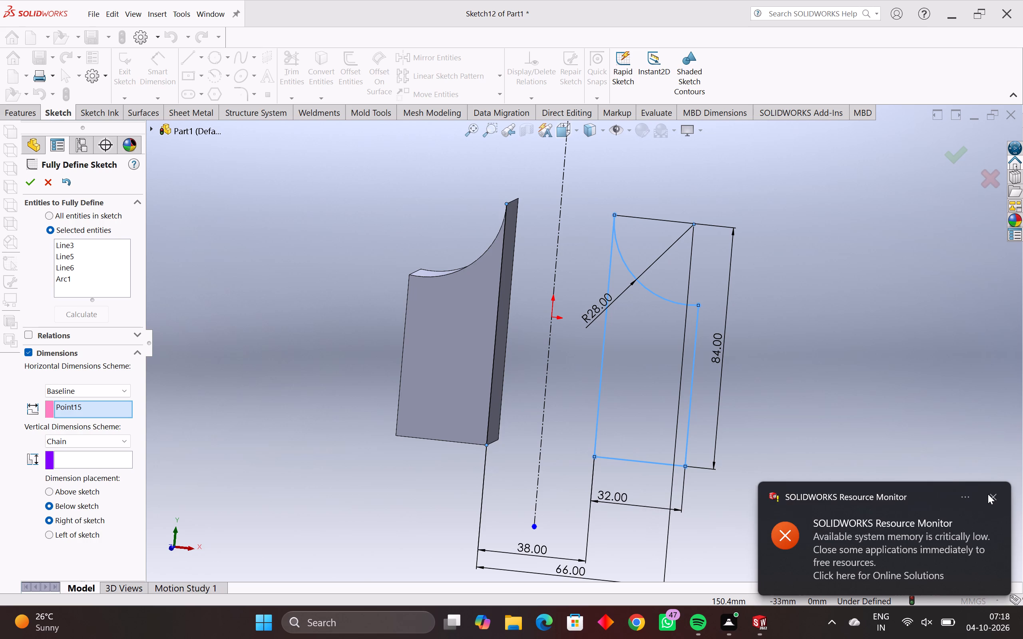
click(988, 494)
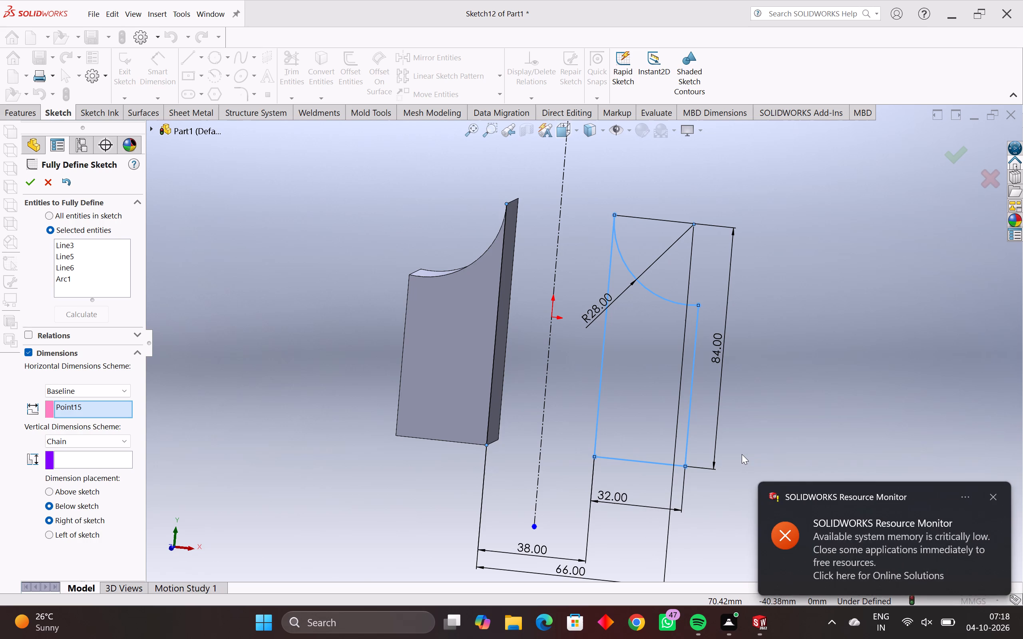
click(993, 494)
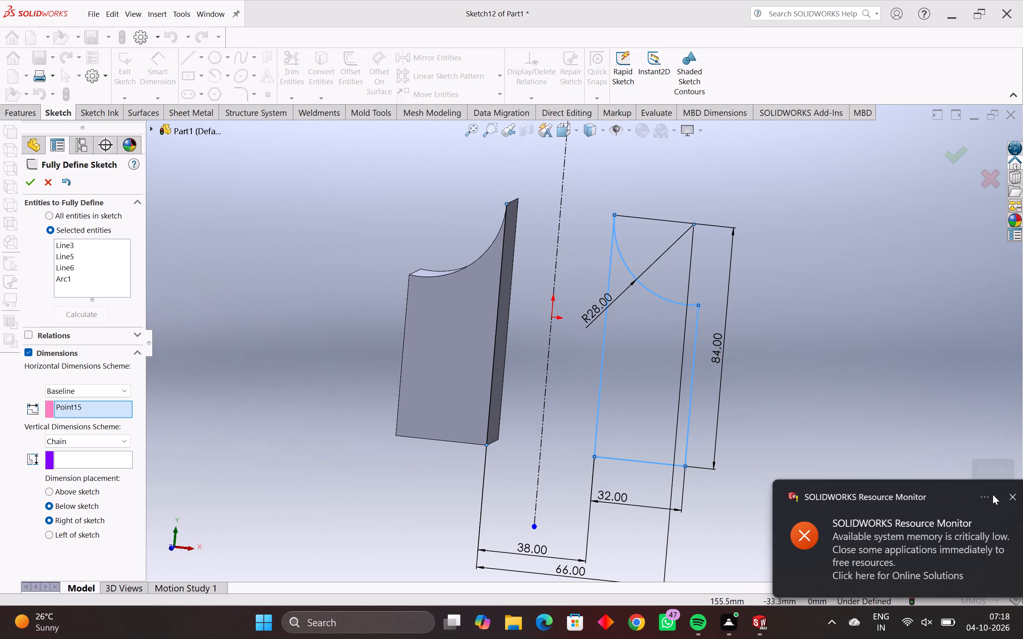
click(993, 494)
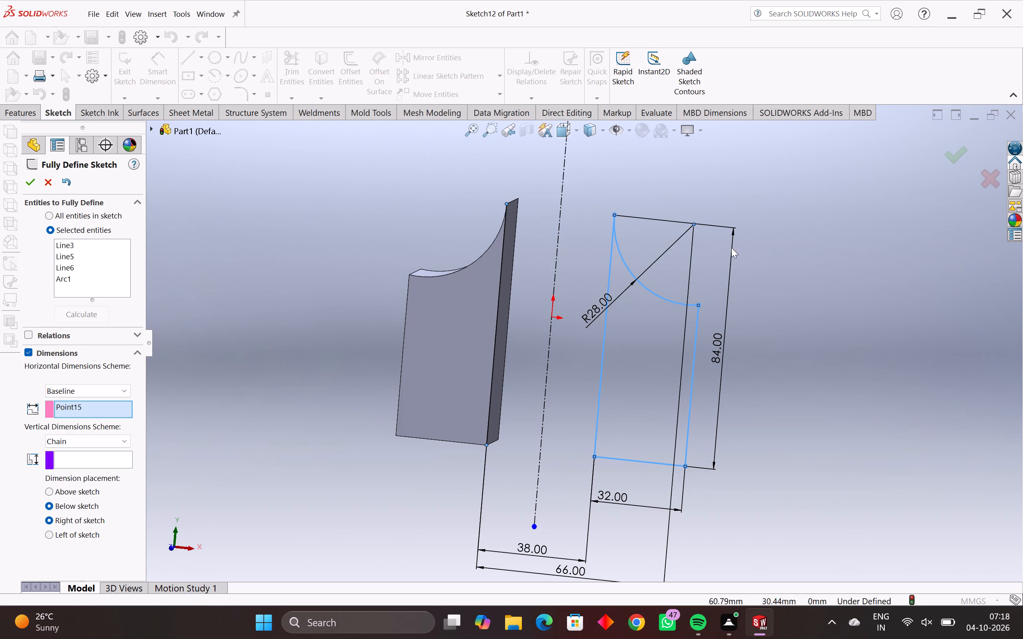
Accept the profile's automatic full definition.
middle_drag(728, 341, 693, 357)
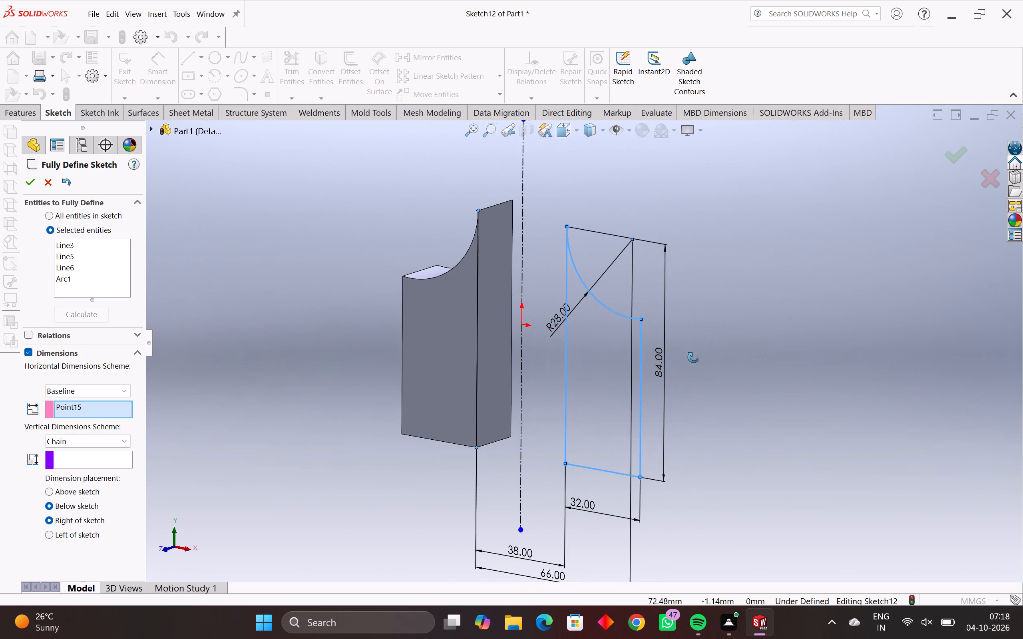
middle_drag(693, 357, 730, 326)
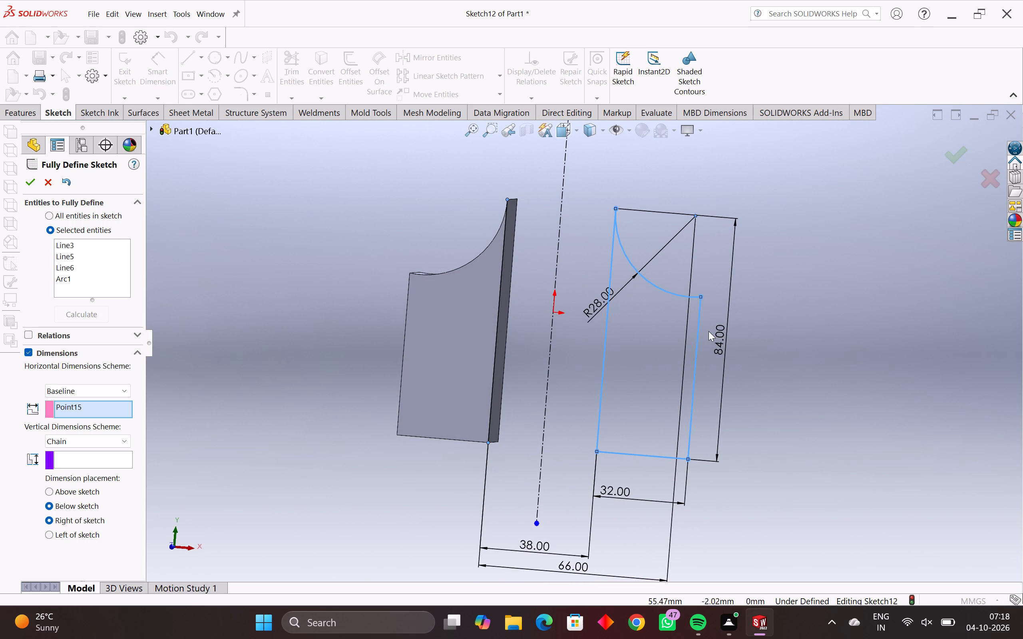
key(Return)
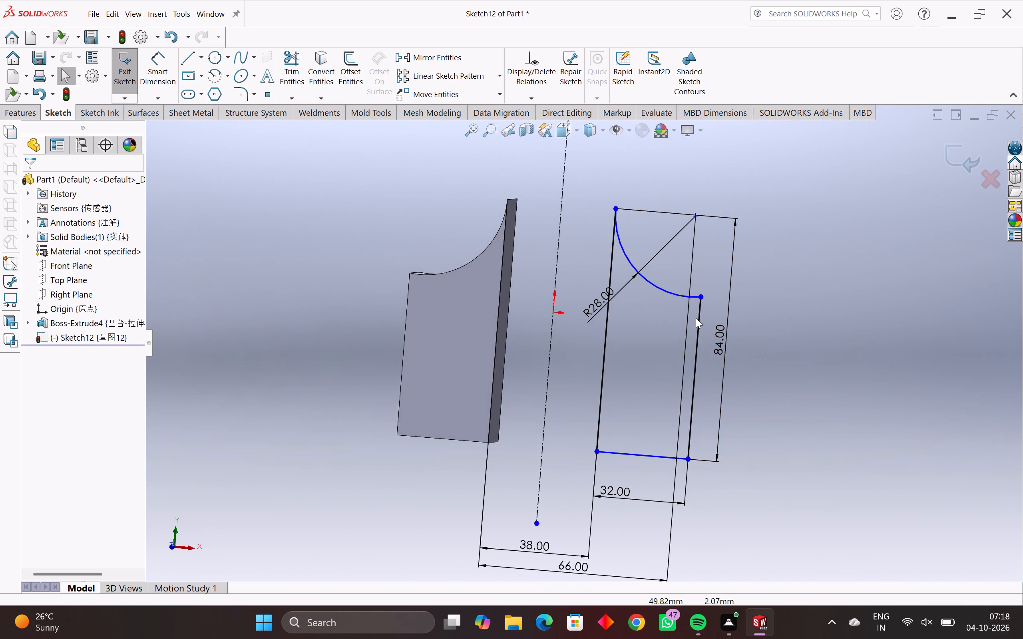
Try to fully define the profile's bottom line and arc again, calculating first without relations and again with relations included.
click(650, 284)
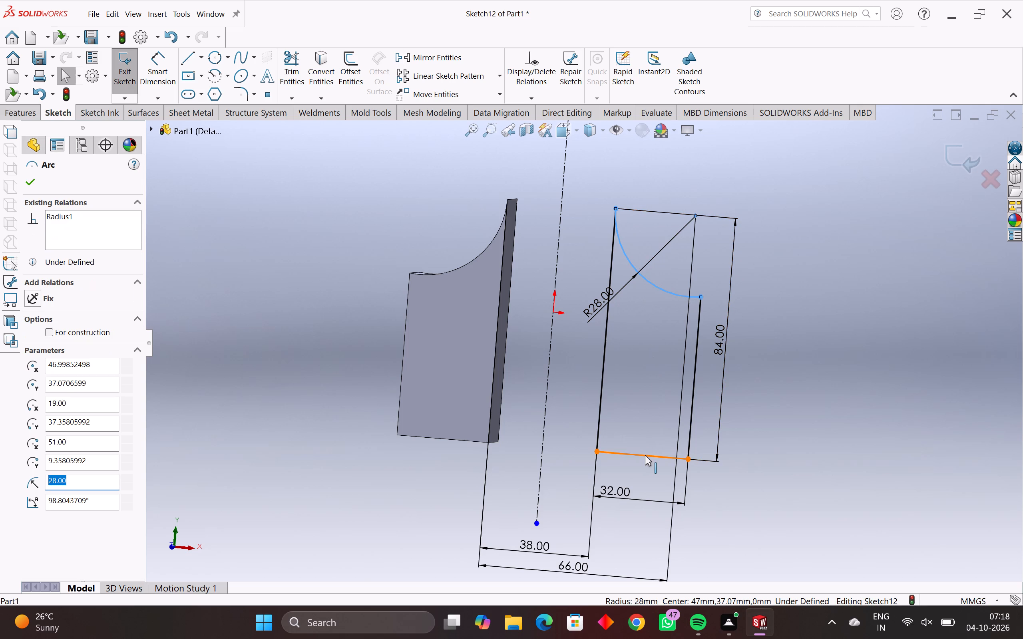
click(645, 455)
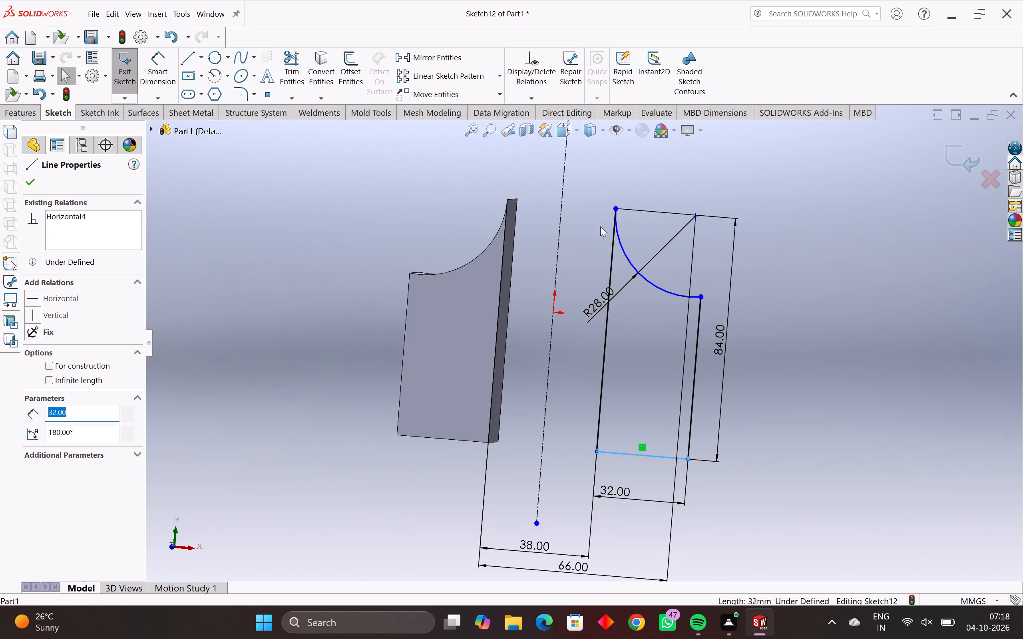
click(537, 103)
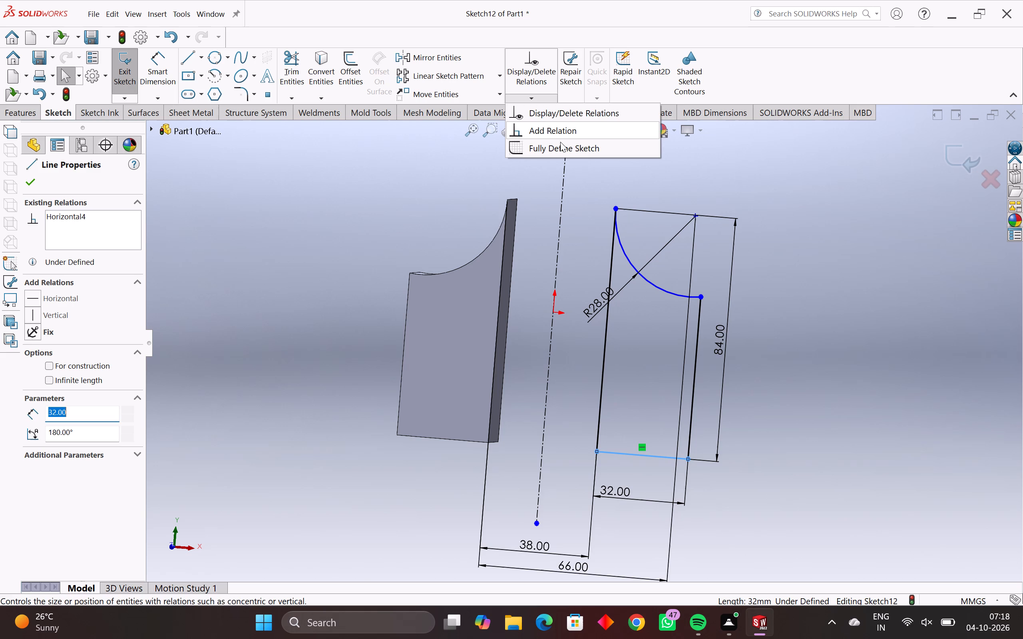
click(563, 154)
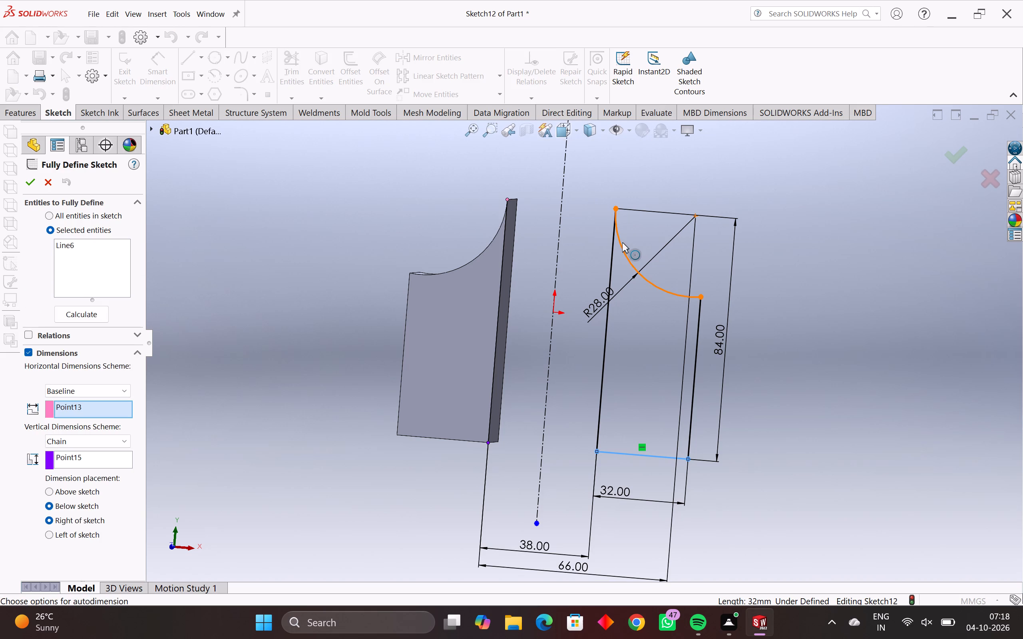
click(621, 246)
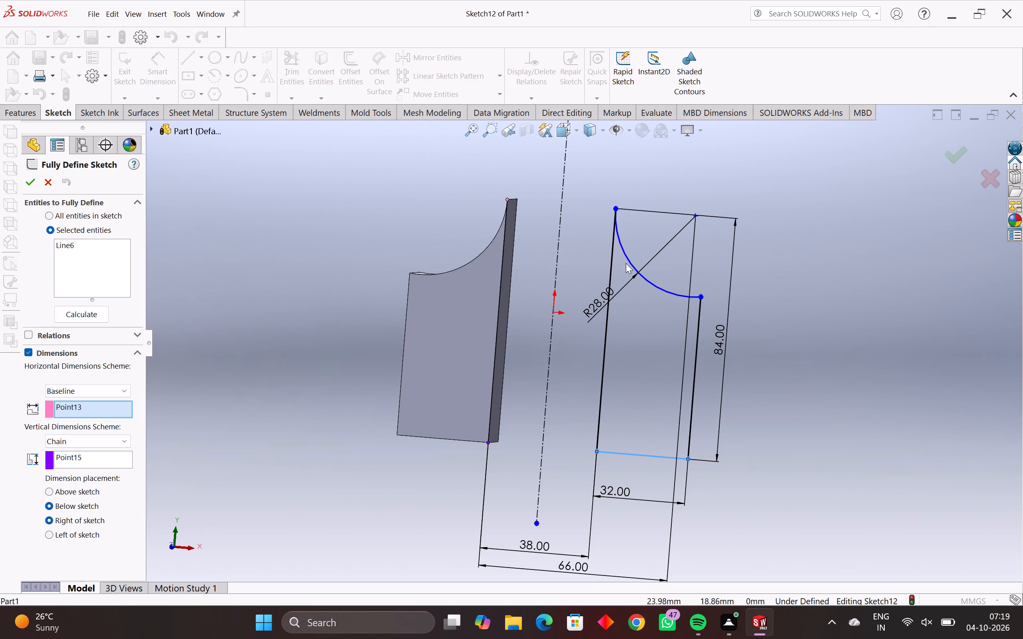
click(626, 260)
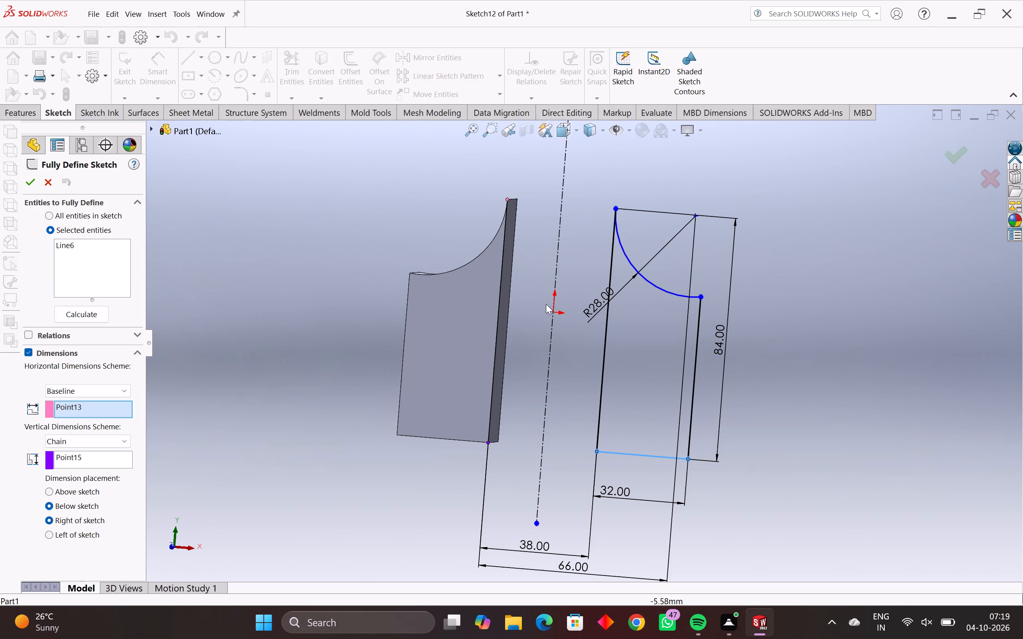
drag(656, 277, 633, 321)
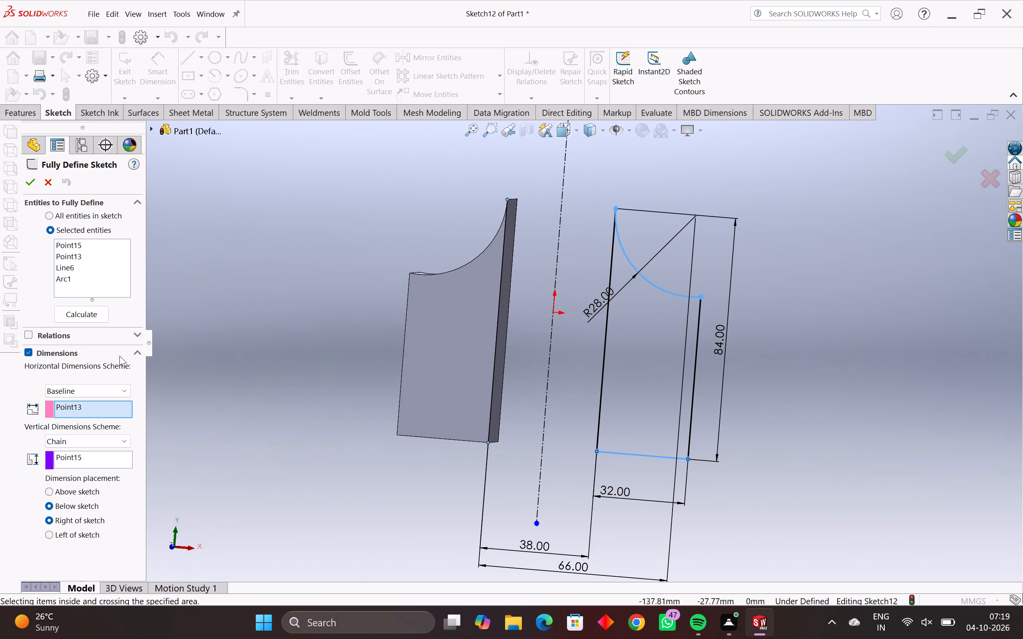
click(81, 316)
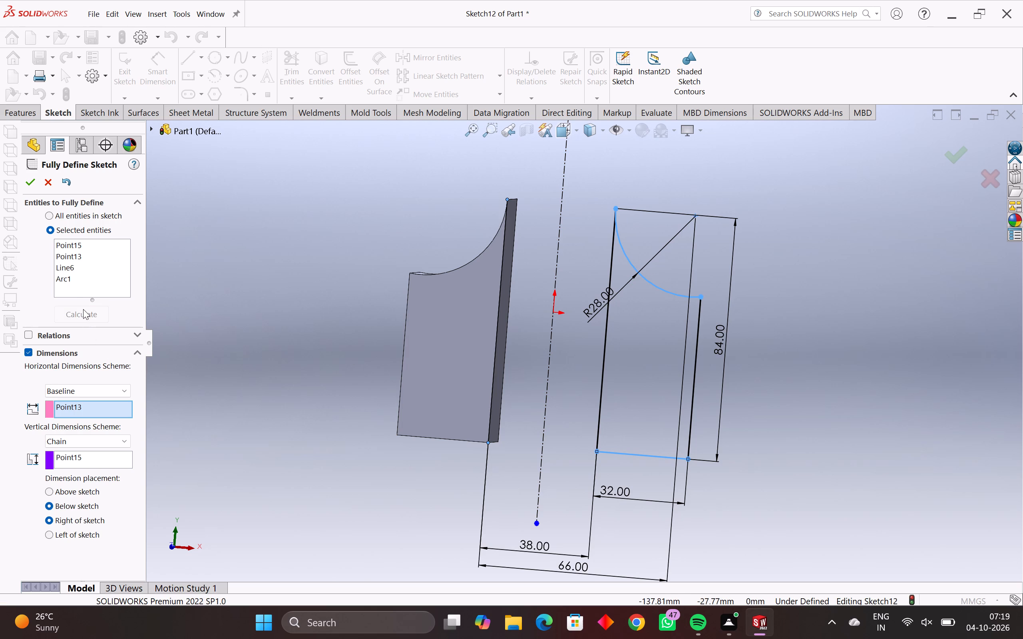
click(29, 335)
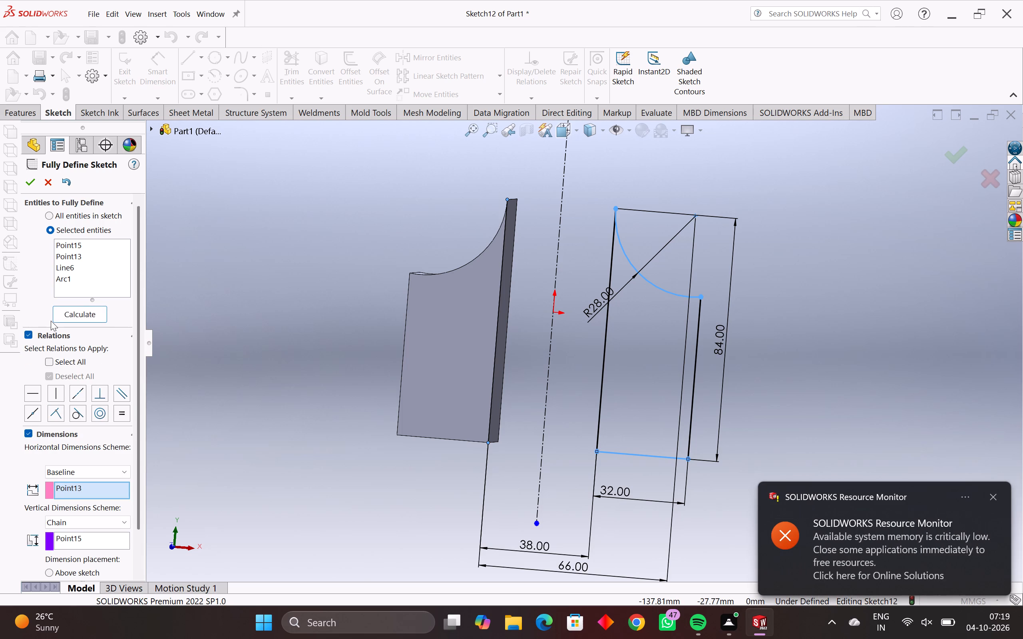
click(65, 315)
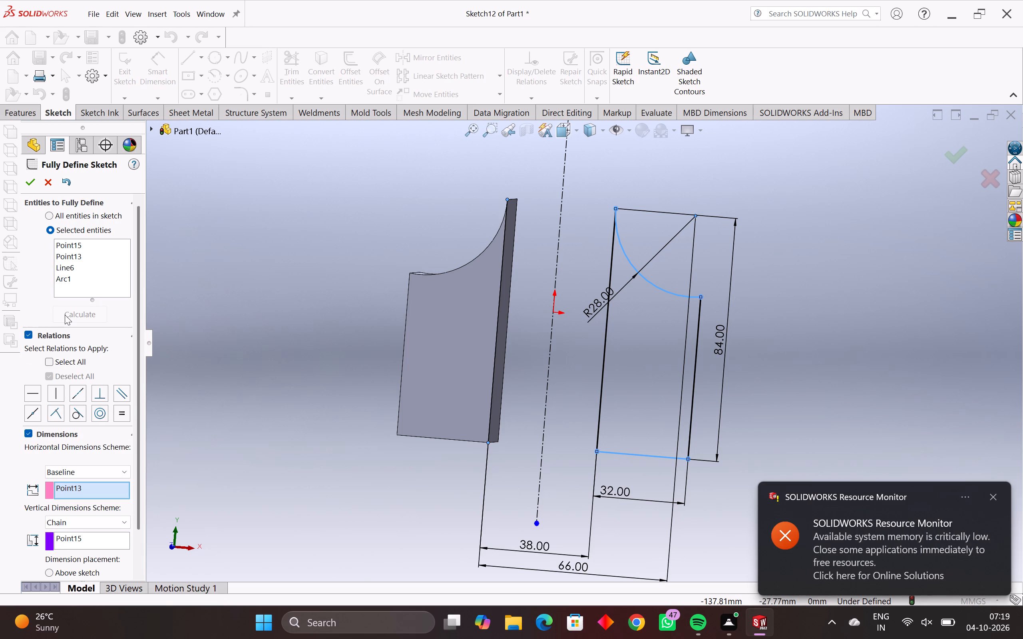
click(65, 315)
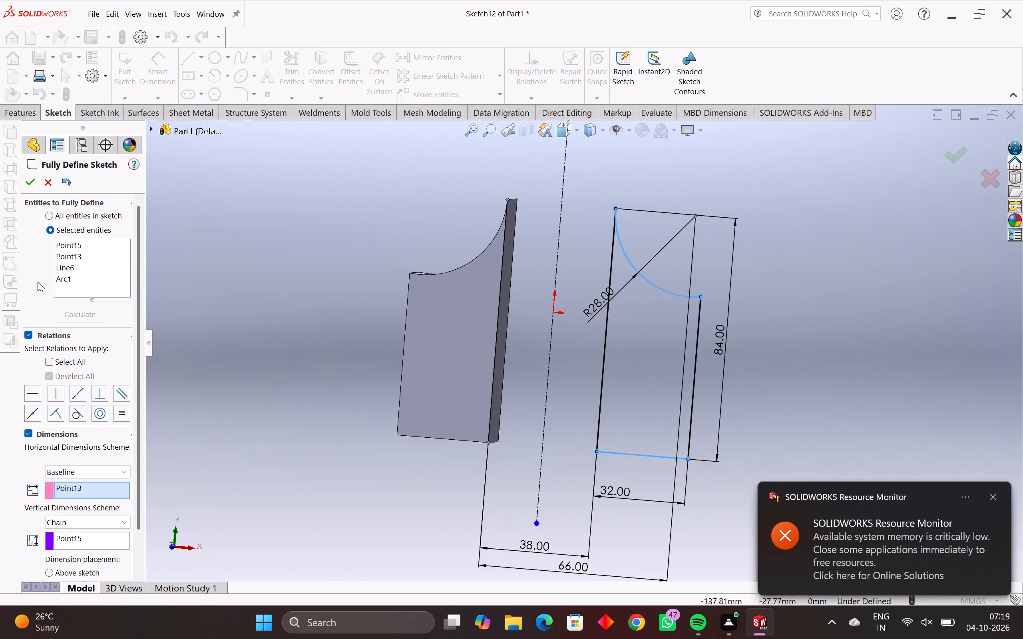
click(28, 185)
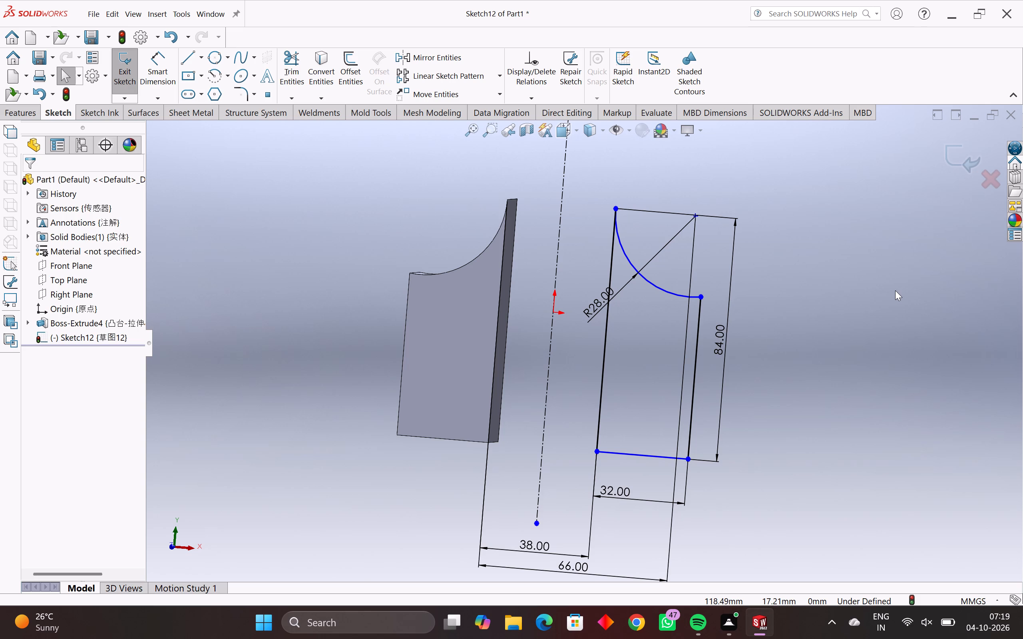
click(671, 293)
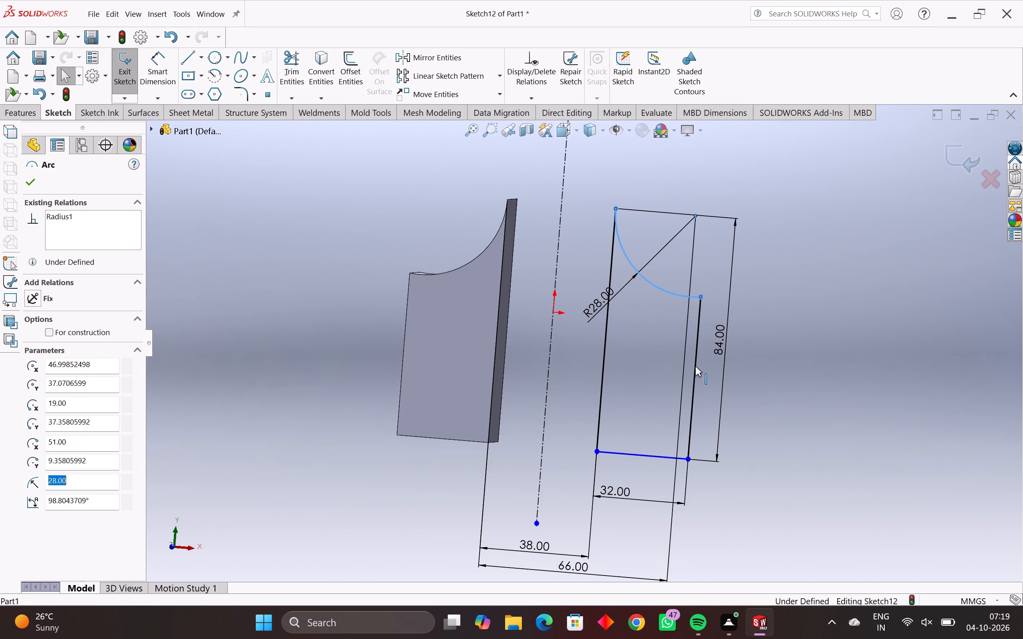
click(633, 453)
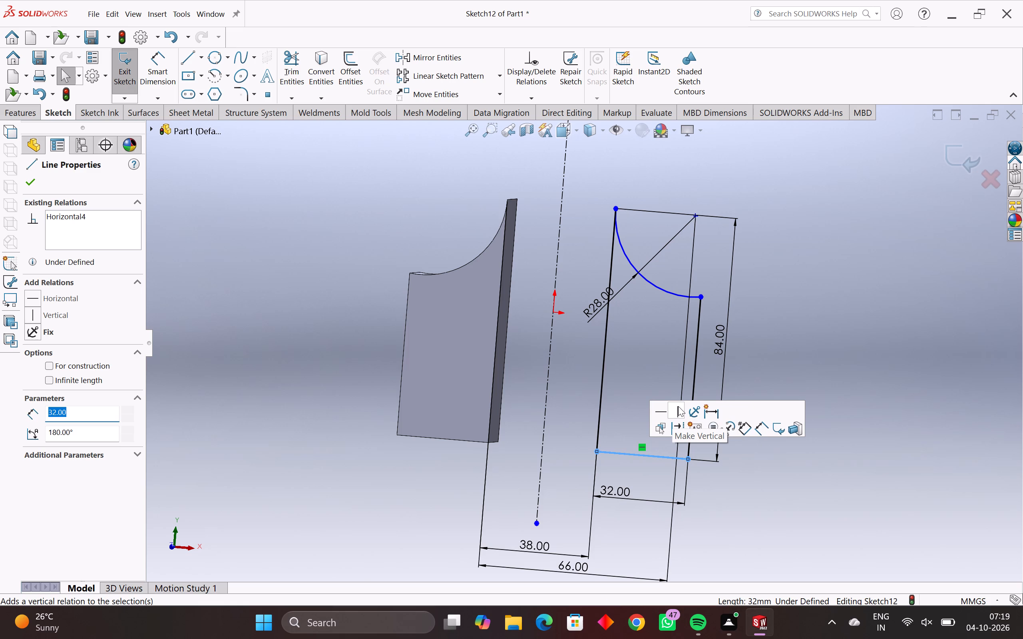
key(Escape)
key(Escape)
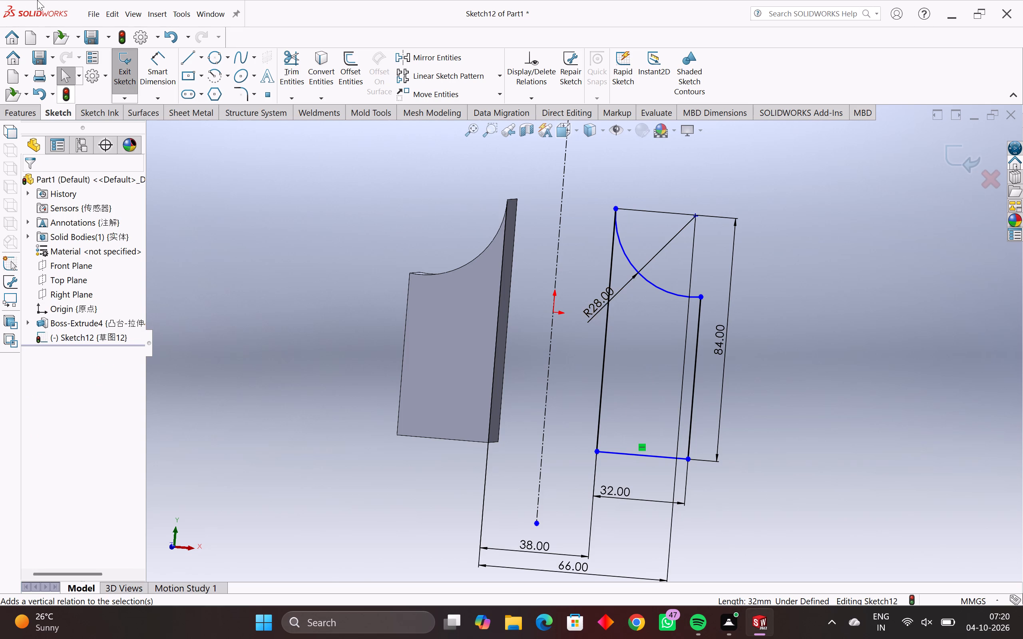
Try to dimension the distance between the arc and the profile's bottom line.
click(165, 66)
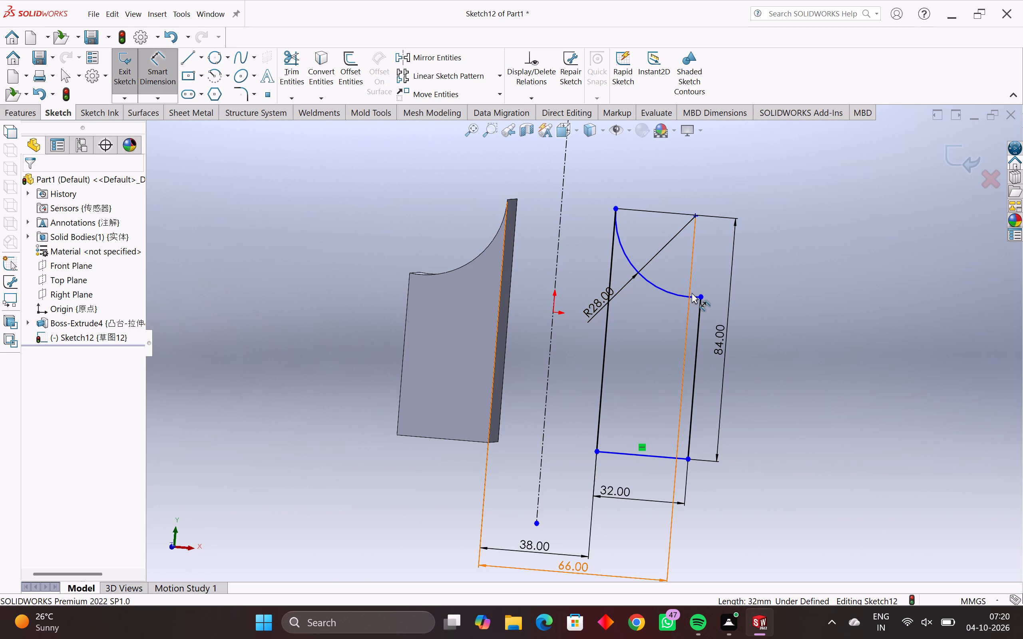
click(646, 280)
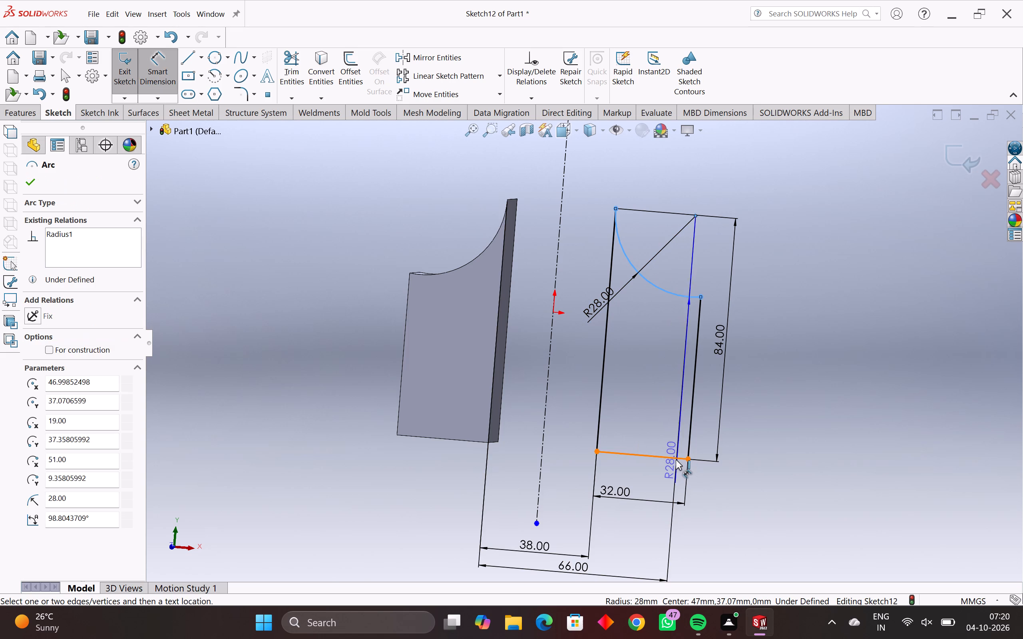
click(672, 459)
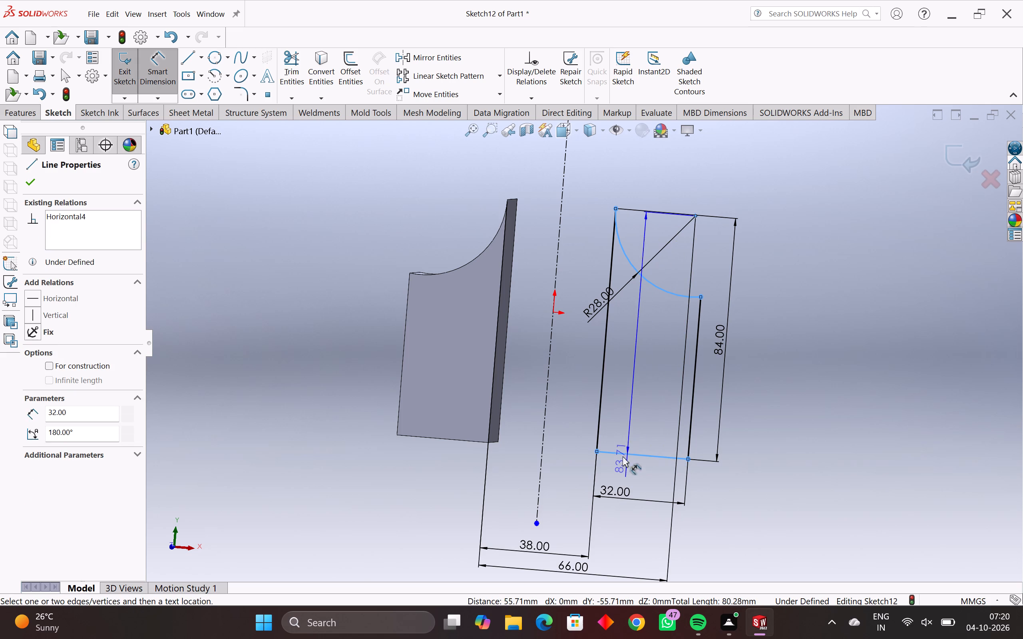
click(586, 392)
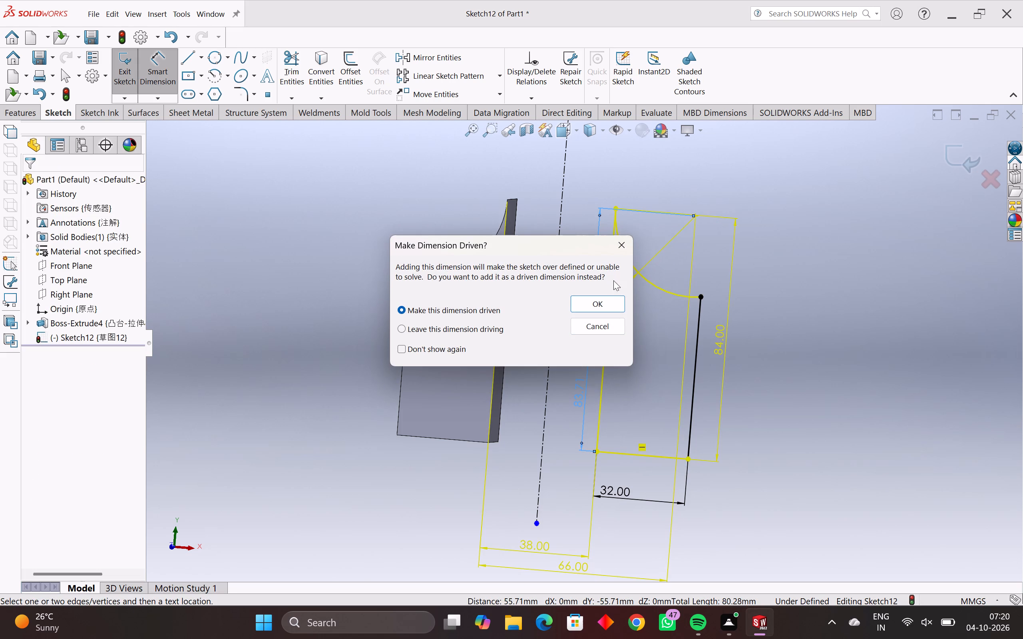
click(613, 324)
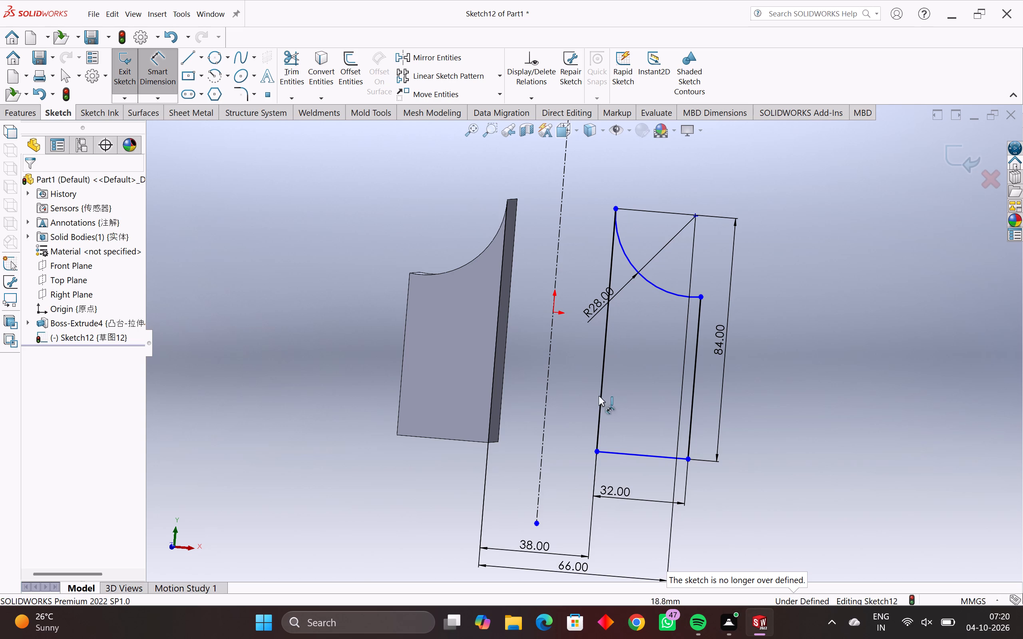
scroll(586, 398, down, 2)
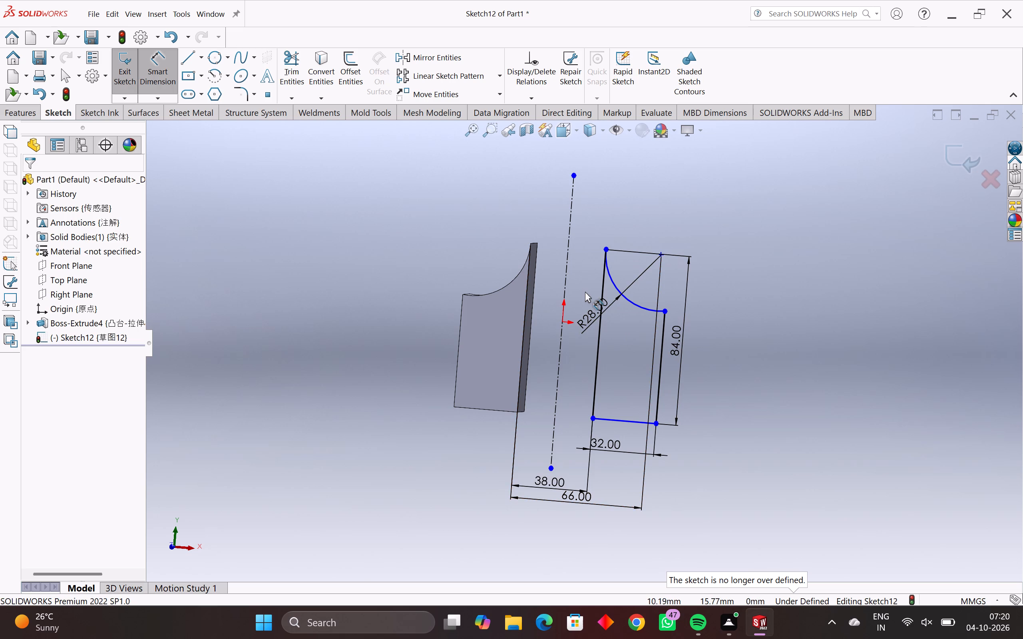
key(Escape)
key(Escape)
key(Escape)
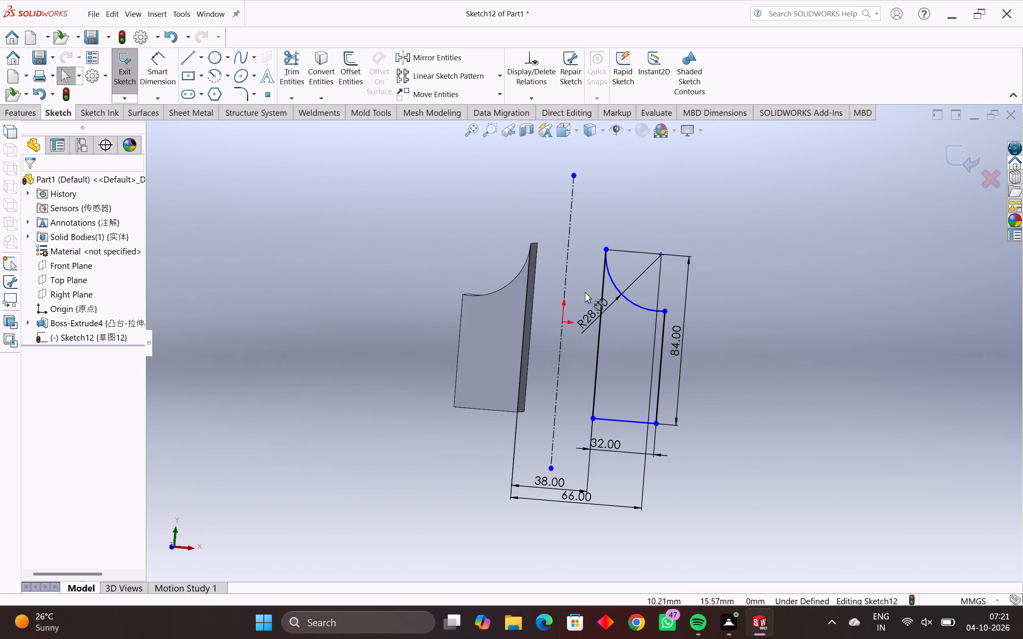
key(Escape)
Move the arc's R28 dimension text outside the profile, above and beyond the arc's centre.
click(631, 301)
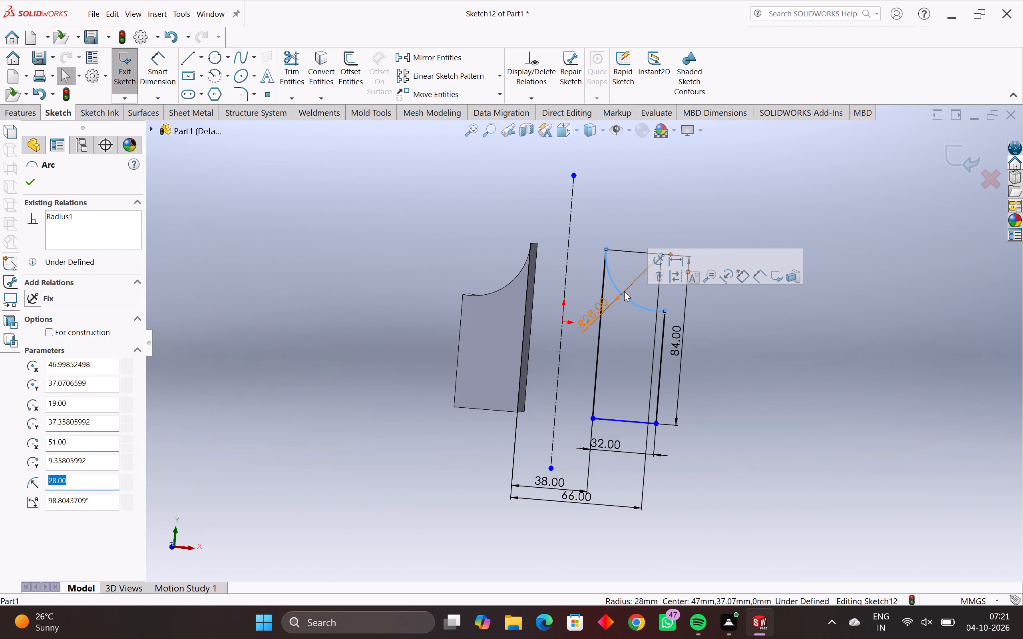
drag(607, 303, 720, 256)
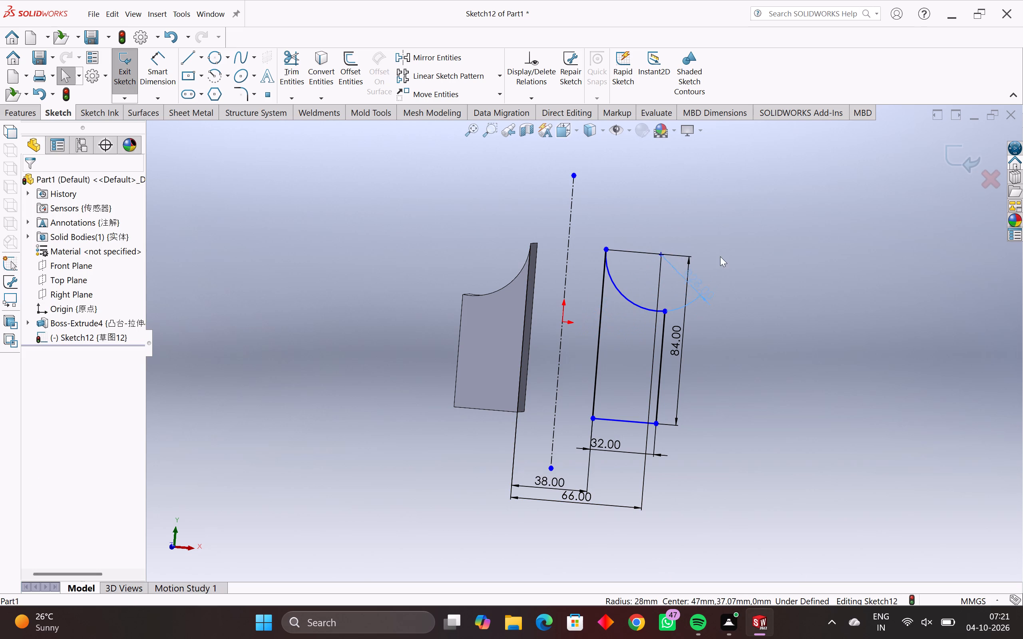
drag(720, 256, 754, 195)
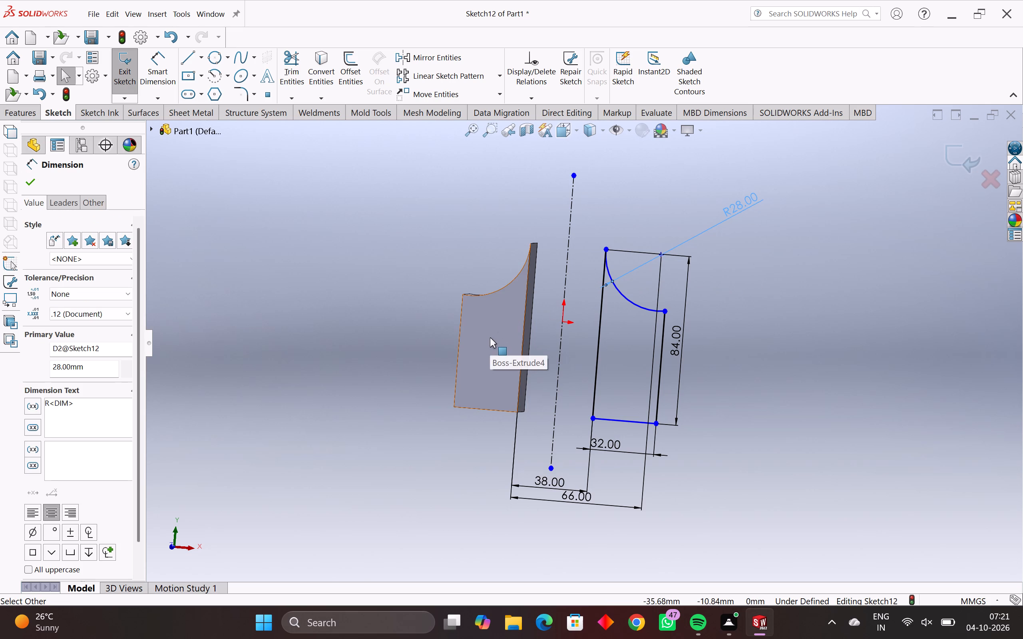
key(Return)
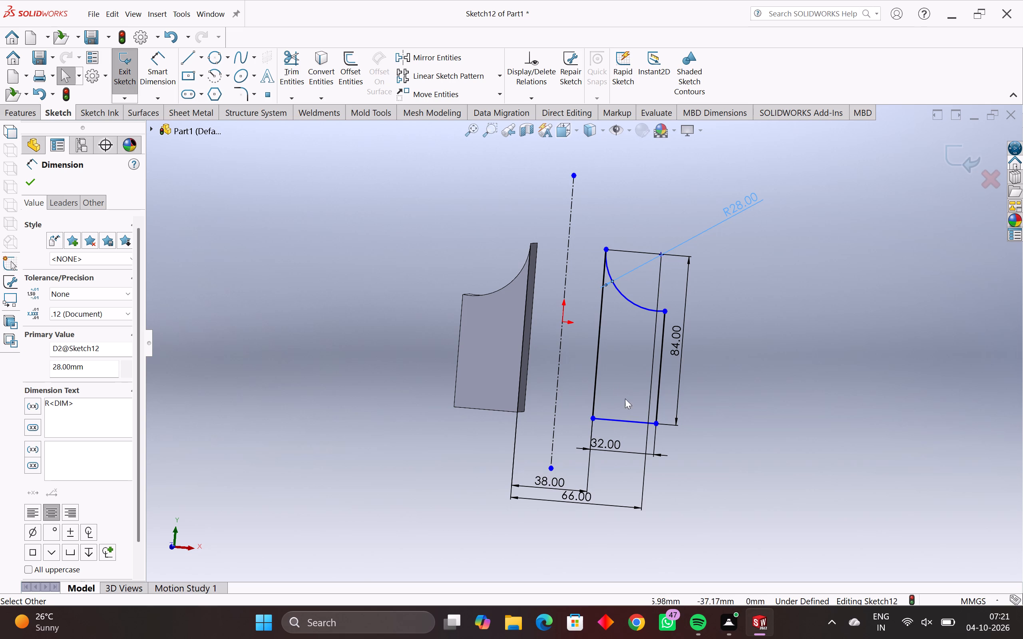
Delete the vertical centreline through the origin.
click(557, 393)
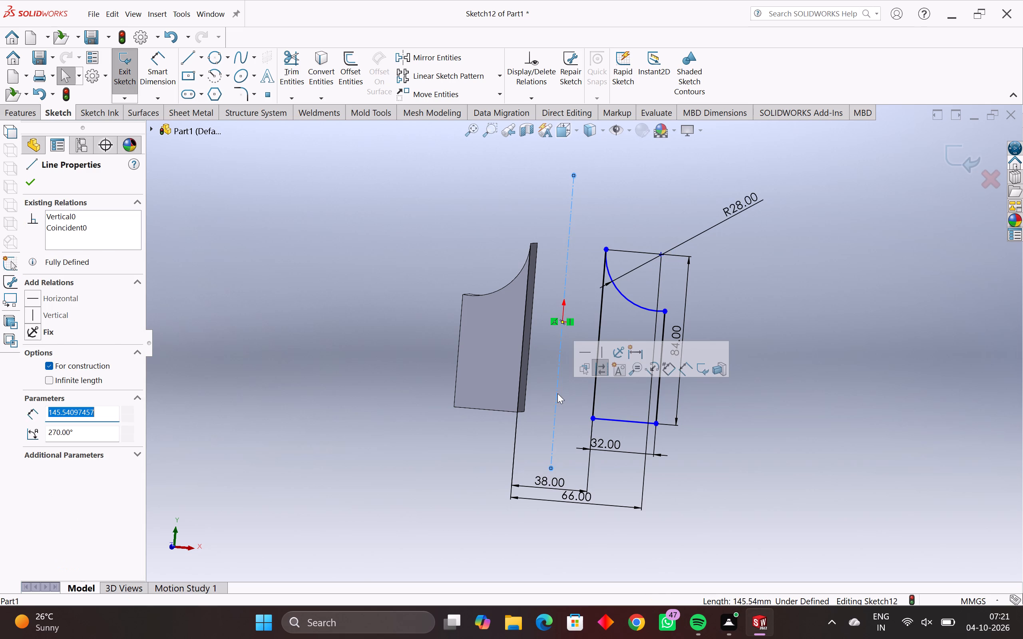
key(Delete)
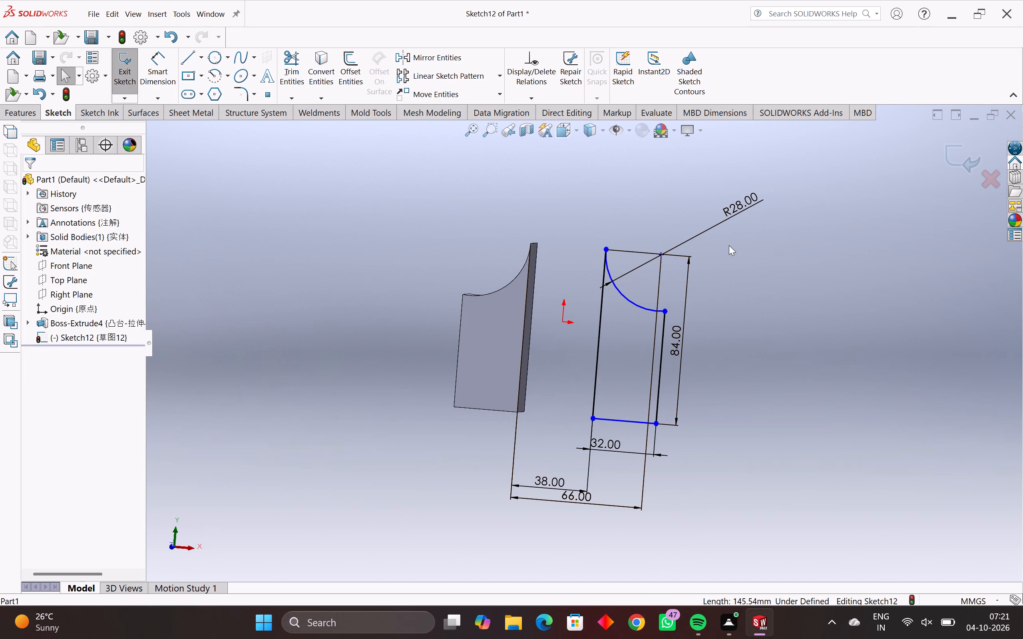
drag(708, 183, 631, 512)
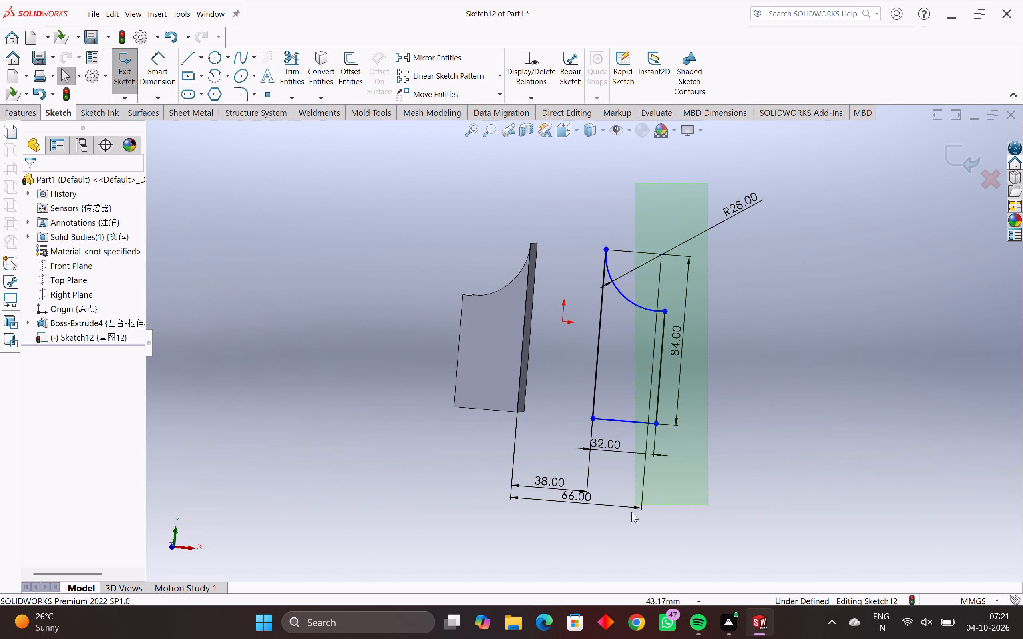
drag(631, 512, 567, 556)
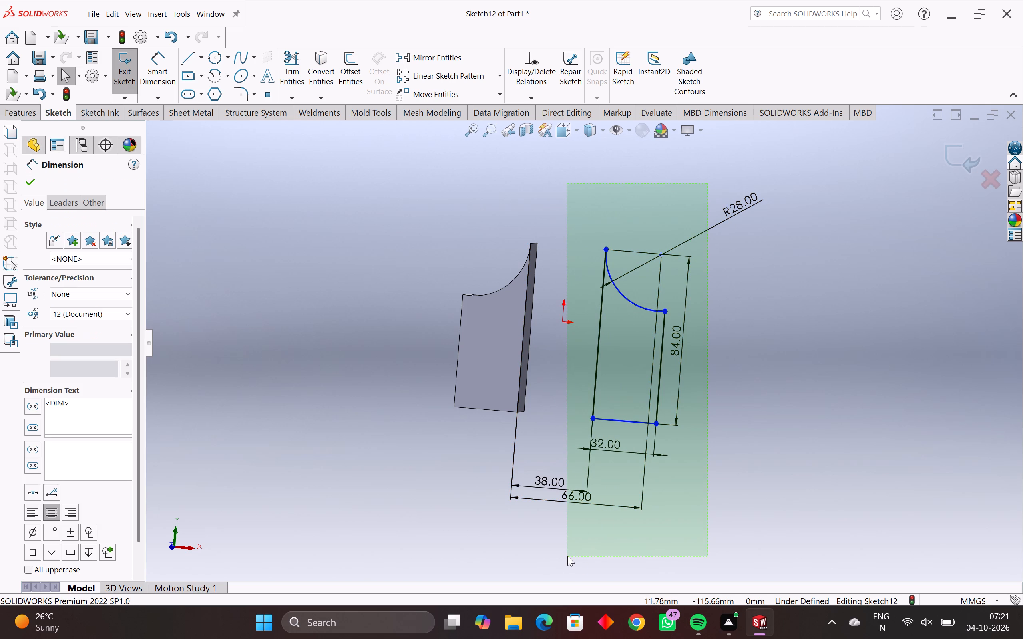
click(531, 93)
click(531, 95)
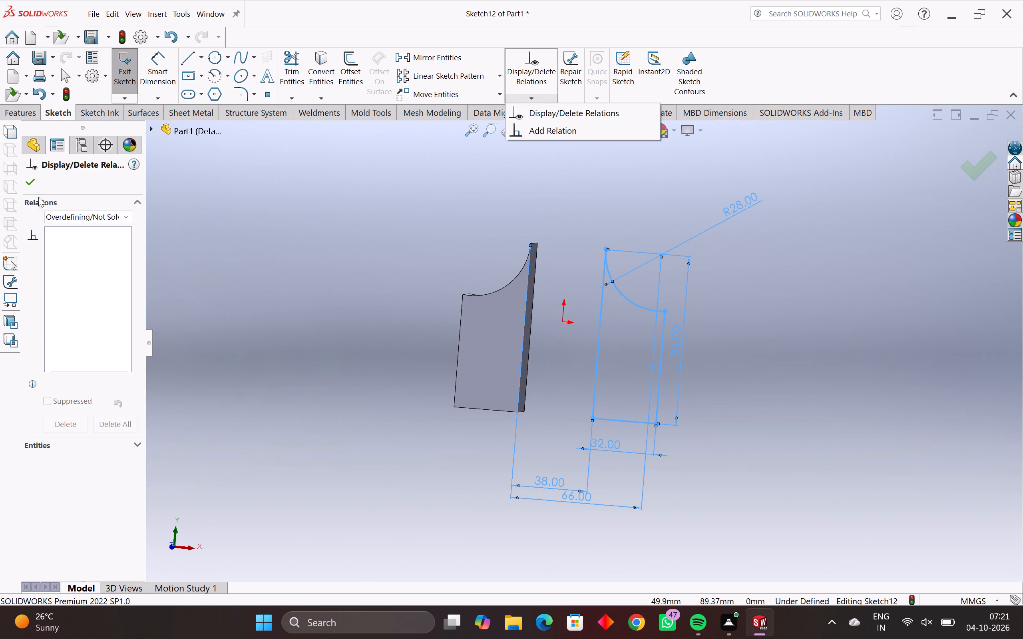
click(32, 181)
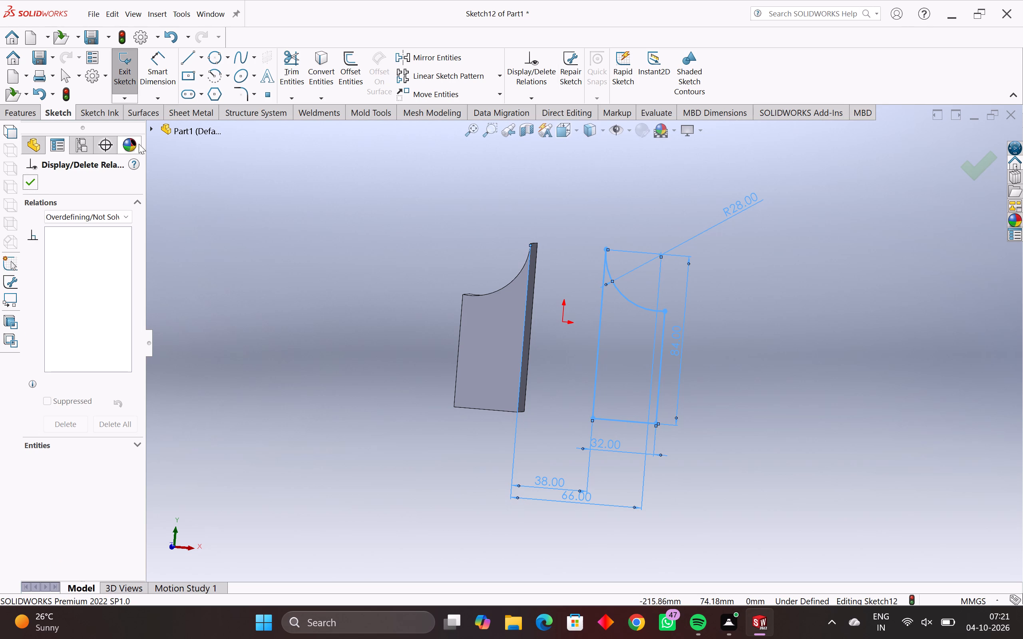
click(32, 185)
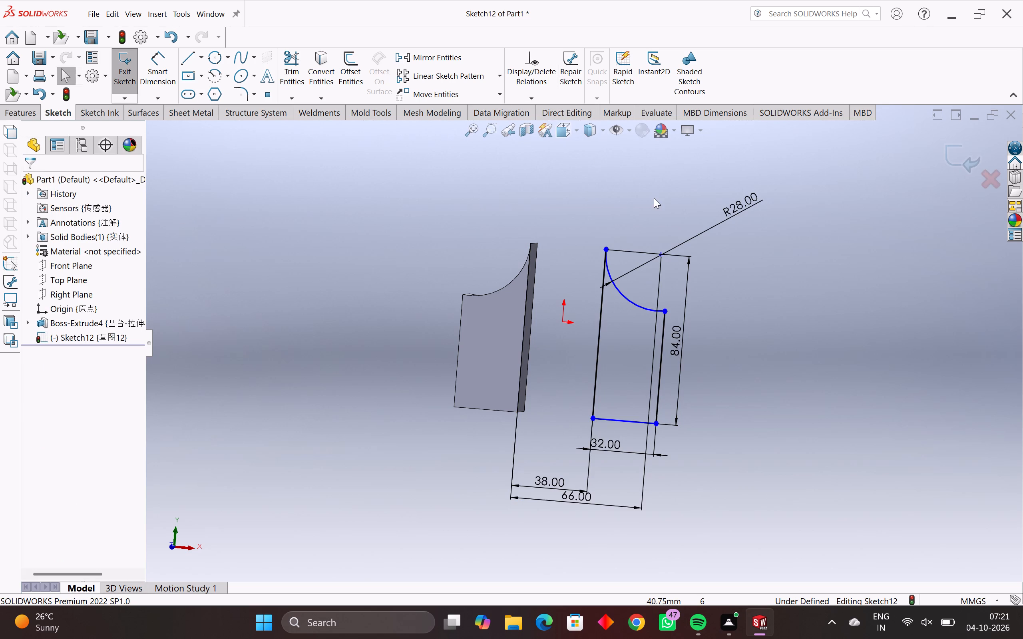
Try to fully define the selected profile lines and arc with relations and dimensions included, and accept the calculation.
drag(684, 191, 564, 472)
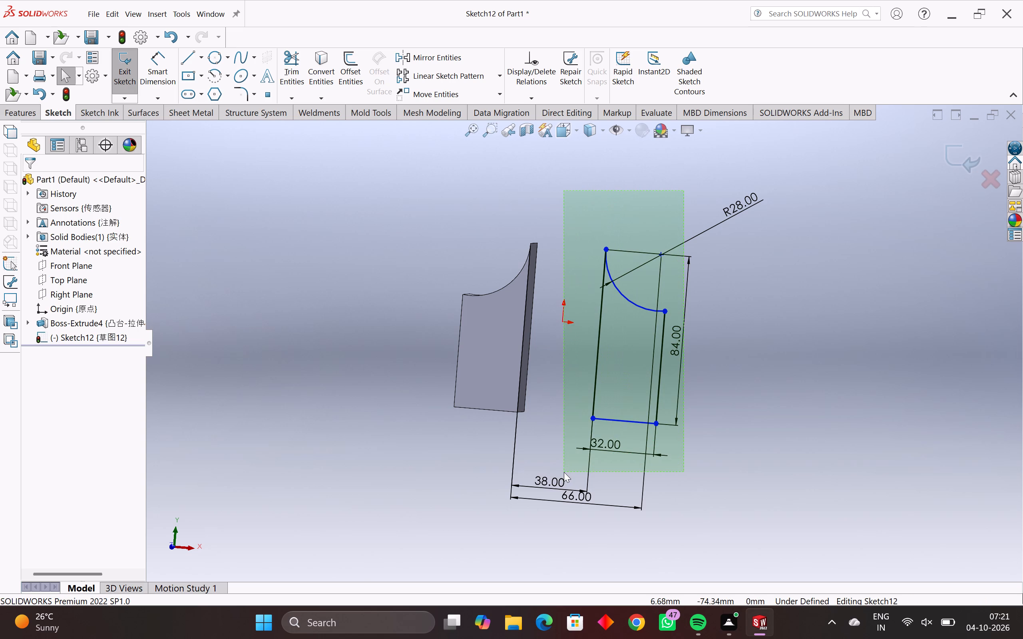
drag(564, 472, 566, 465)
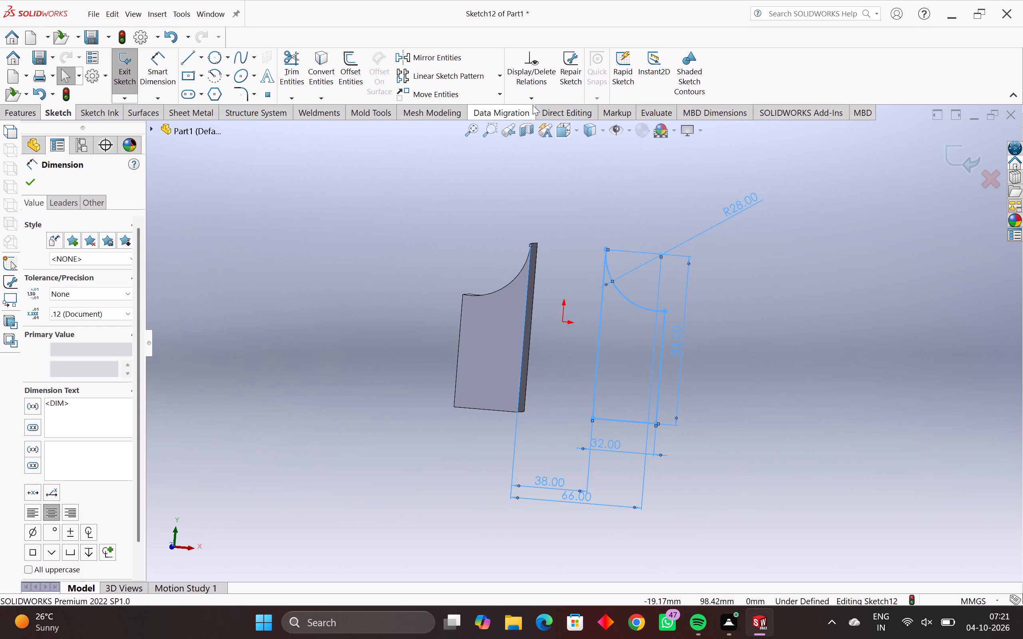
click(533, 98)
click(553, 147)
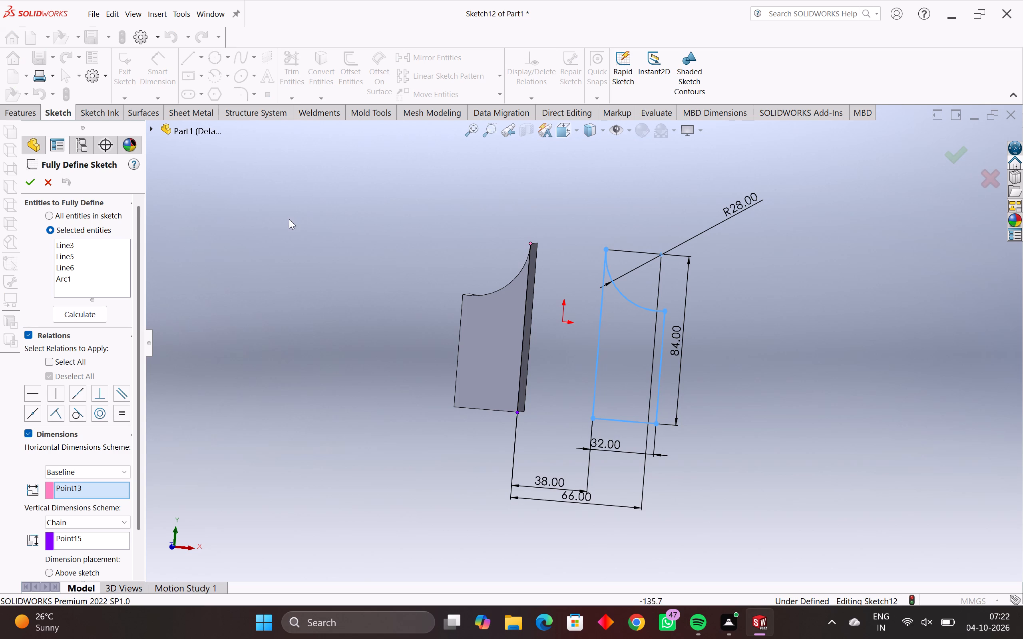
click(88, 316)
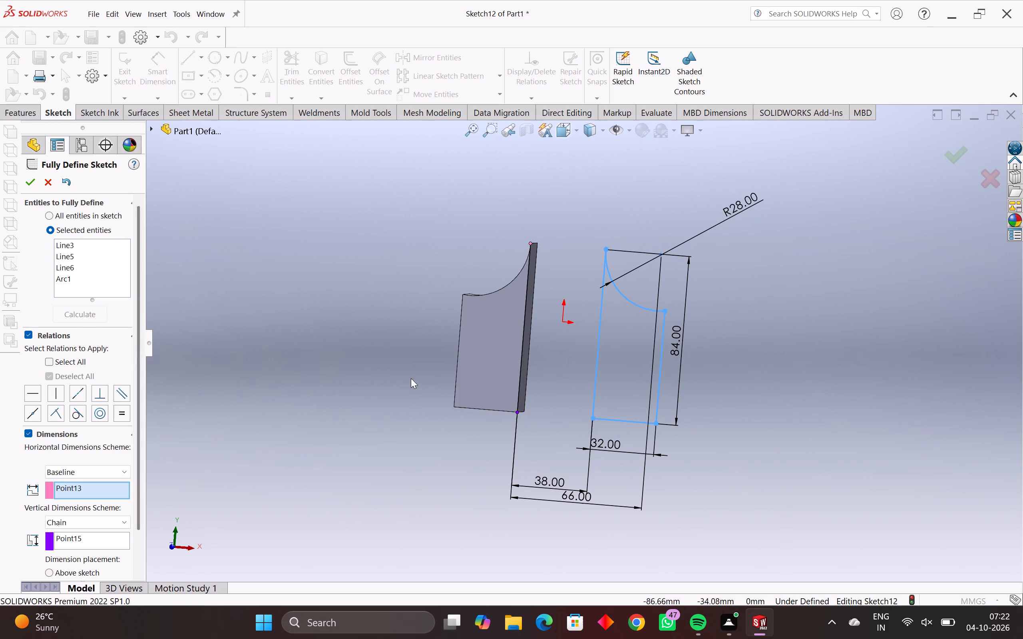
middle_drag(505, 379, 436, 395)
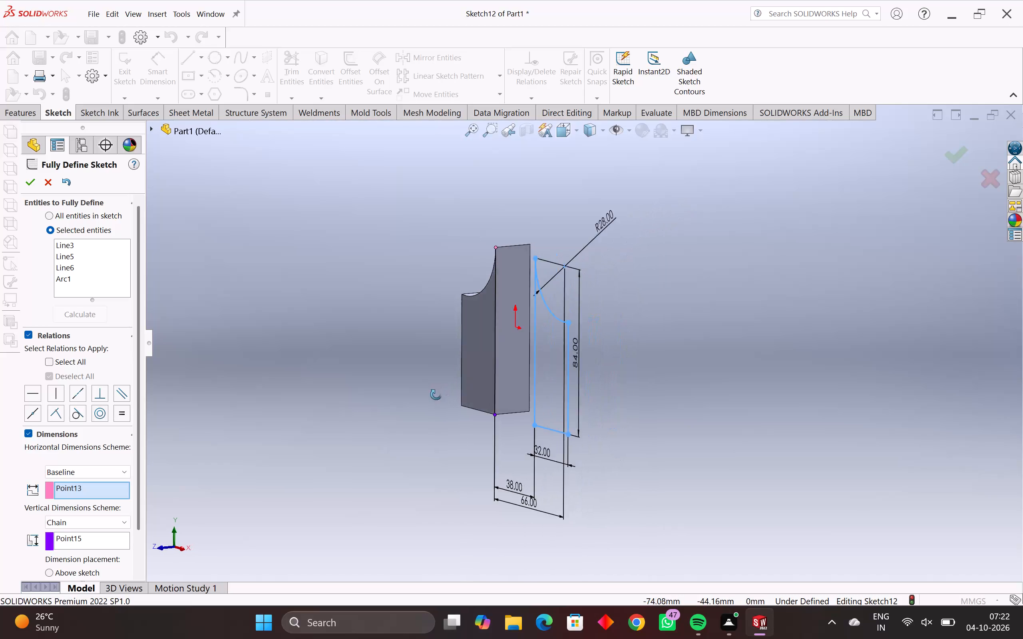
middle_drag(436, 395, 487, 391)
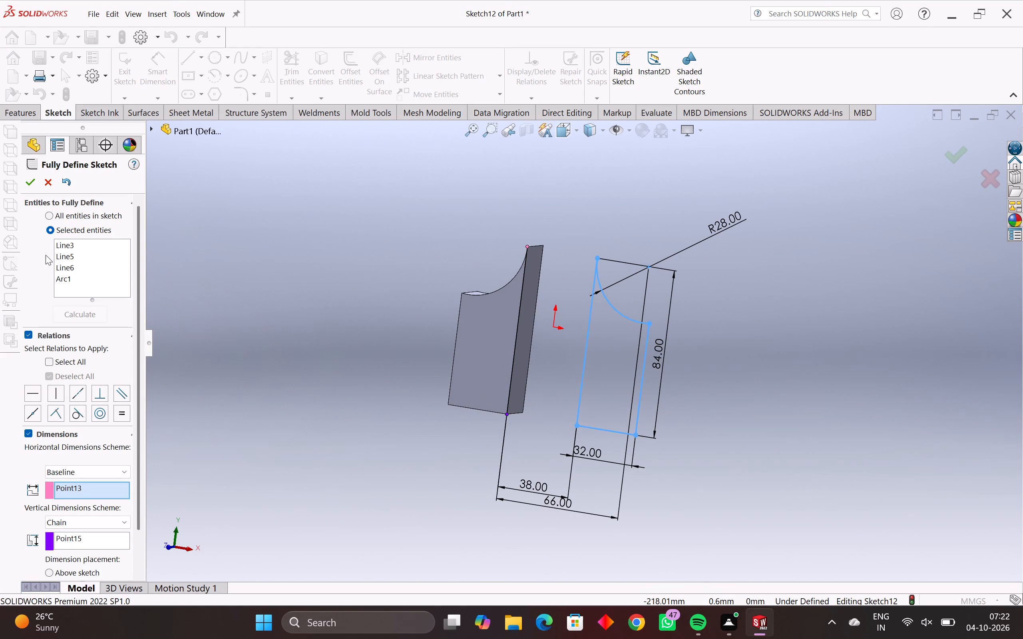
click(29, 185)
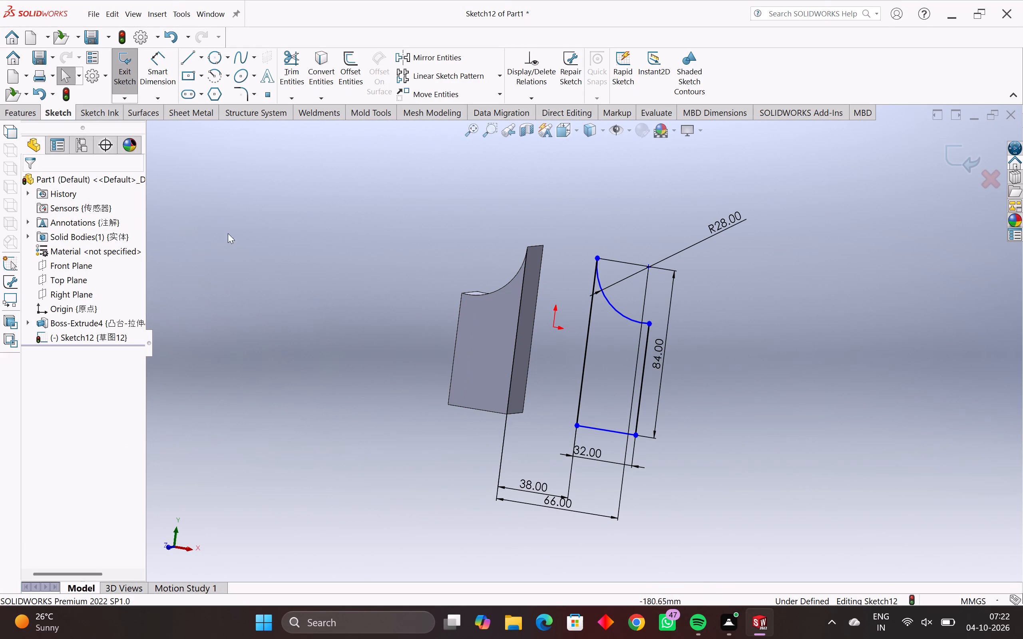
Undo the sketch edits back to the untrimmed circle on the profile with the 84 mm and 56 mm dimensions.
middle_drag(564, 224, 316, 286)
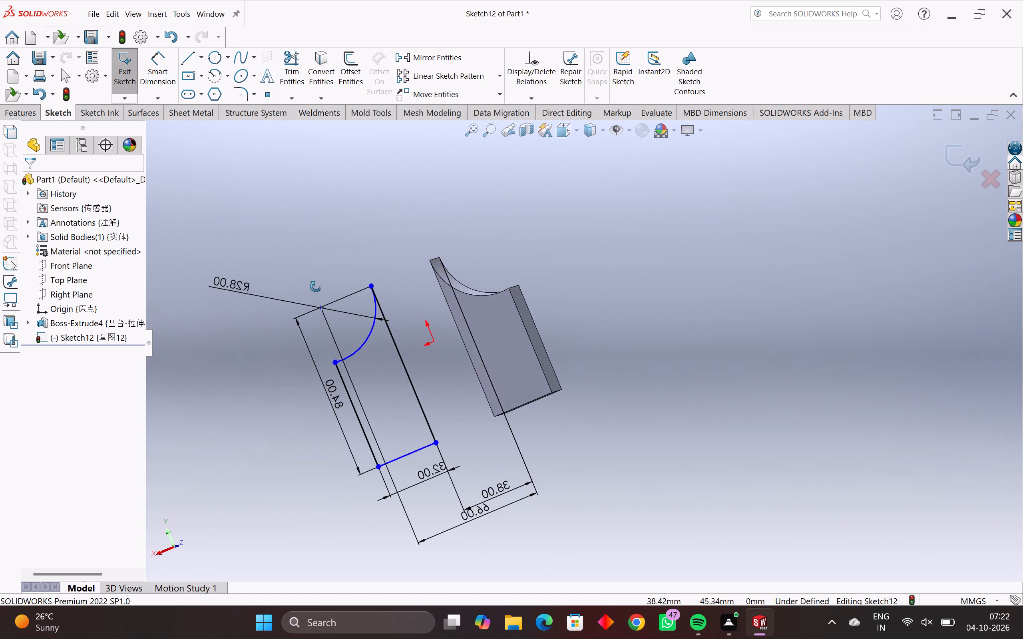
middle_drag(316, 286, 473, 266)
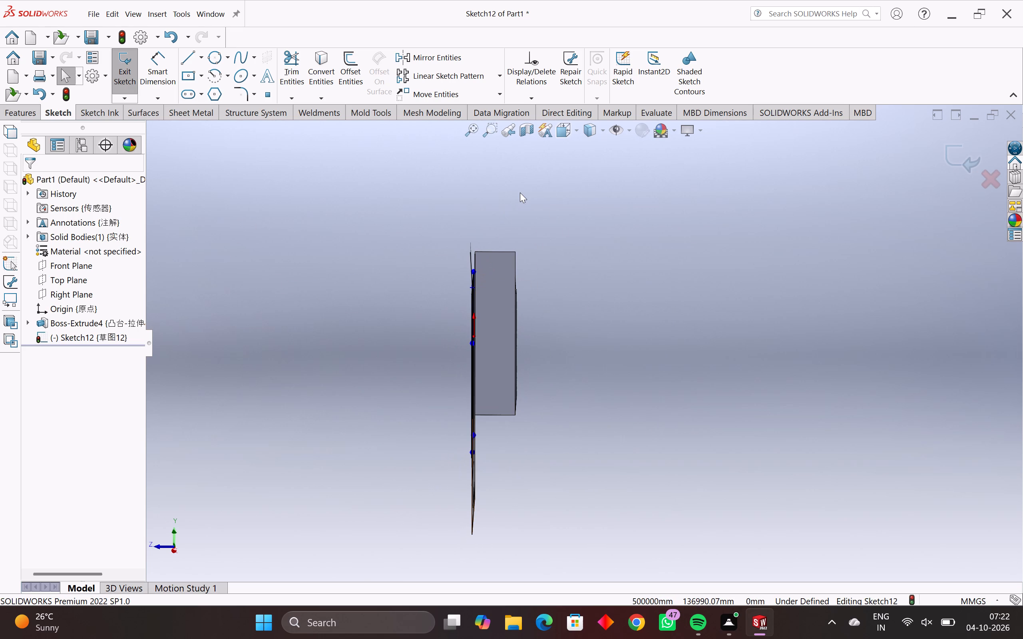
middle_drag(486, 303, 537, 294)
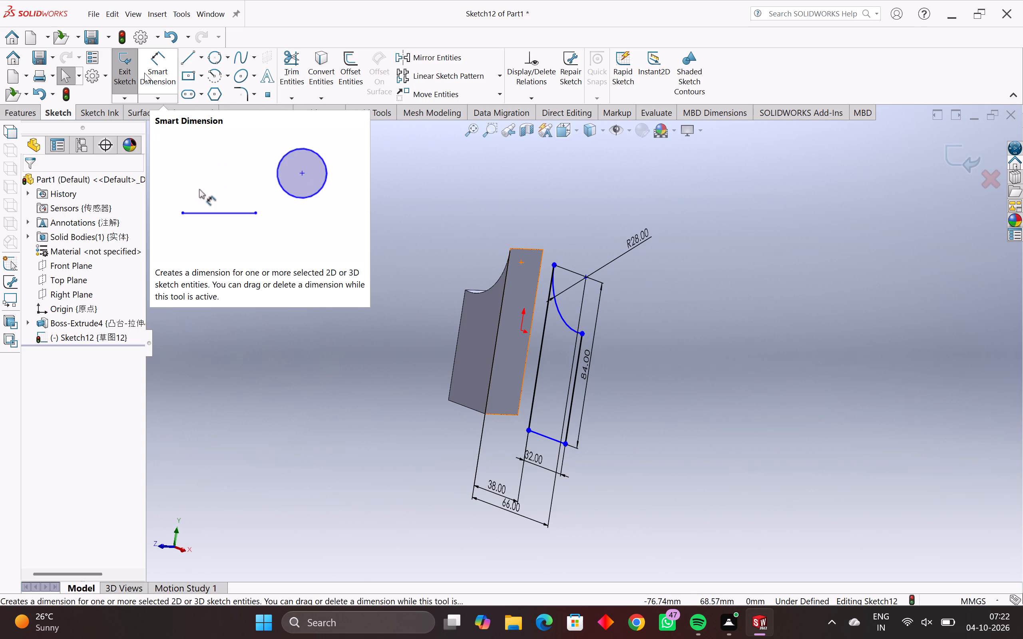
key(ctrl+z)
key(ctrl+z)
key(ctrl+z)
key(ctrl+z)
key(ctrl+z)
key(ctrl+z)
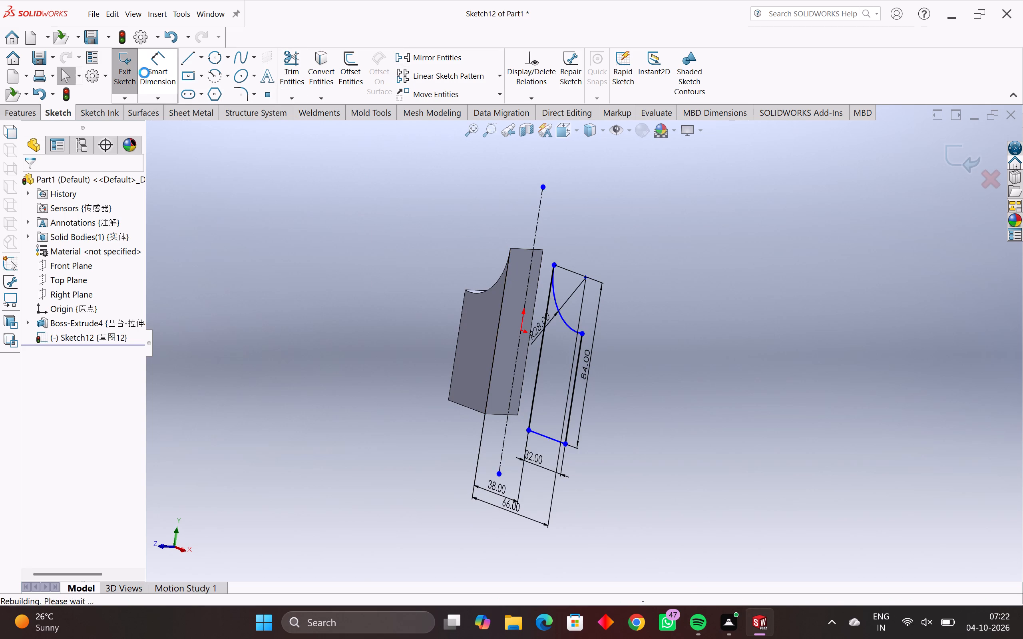
key(ctrl+z)
key(ctrl+z)
key(ctrl+z)
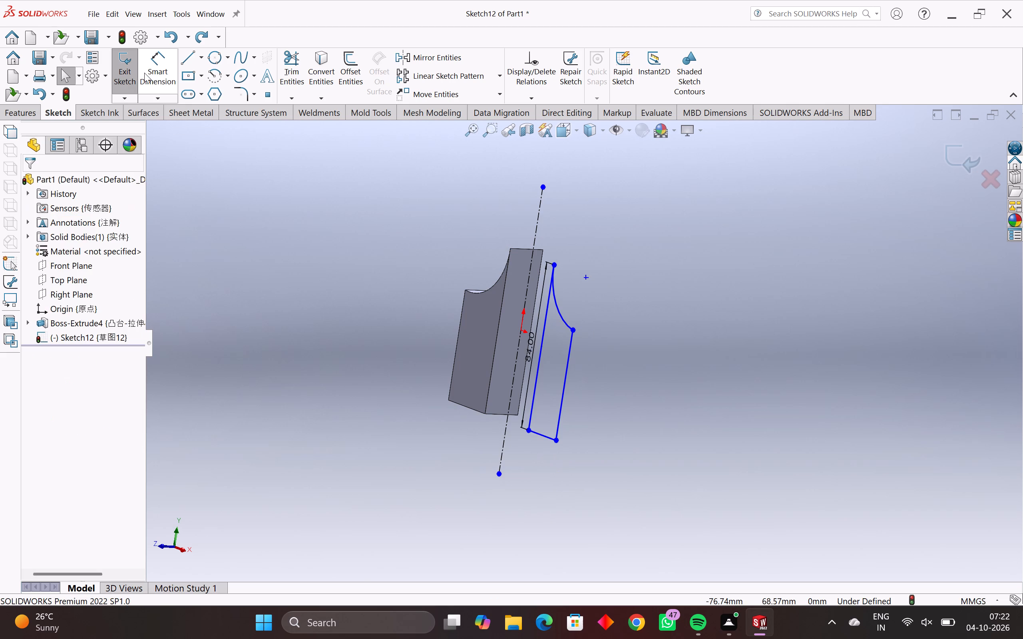
key(ctrl+z)
key(ctrl+z)
key(ctrl+z)
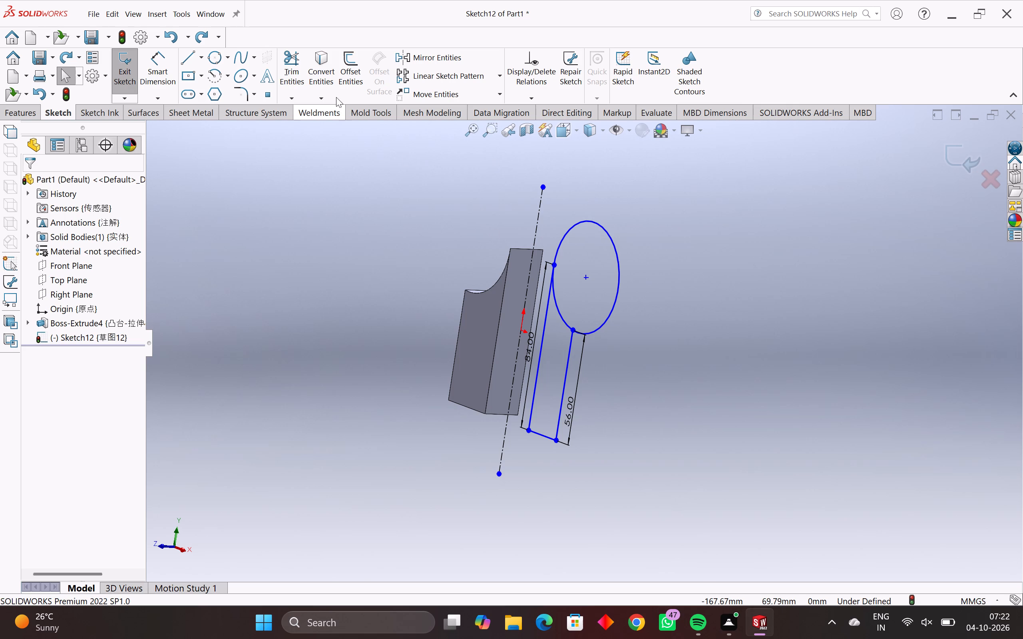
Trim away the outer part of the circle, keeping only the arc between the profile's two side lines.
click(284, 52)
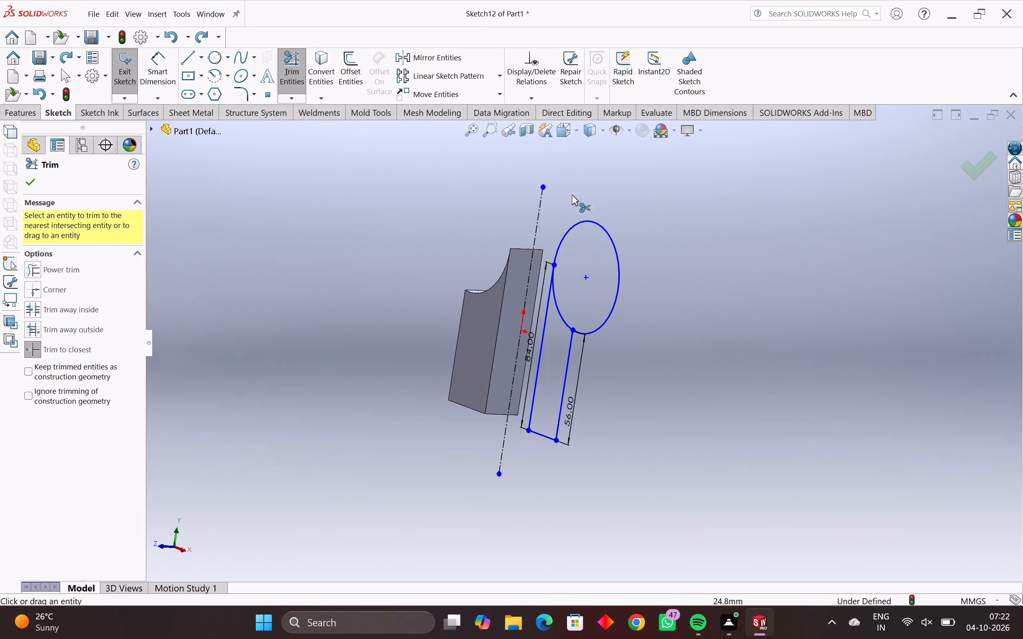
click(595, 224)
middle_drag(621, 312, 670, 305)
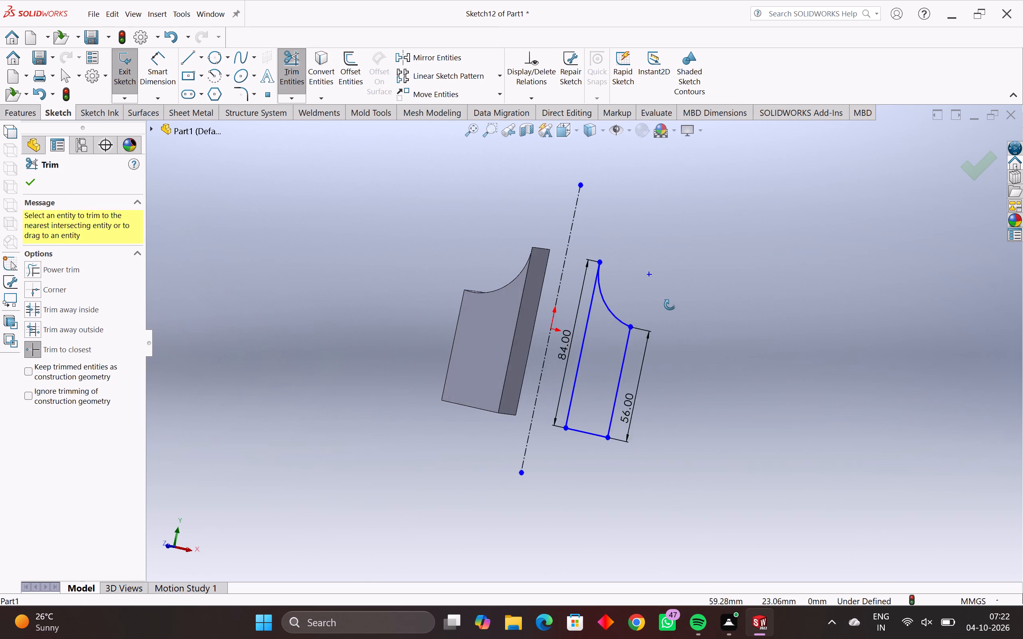
middle_drag(670, 305, 714, 292)
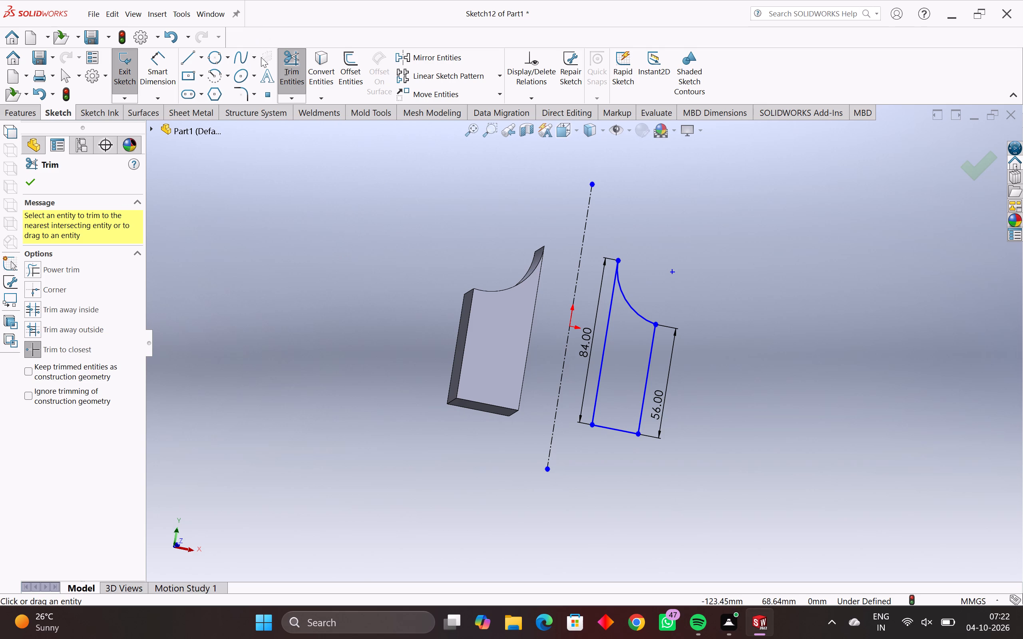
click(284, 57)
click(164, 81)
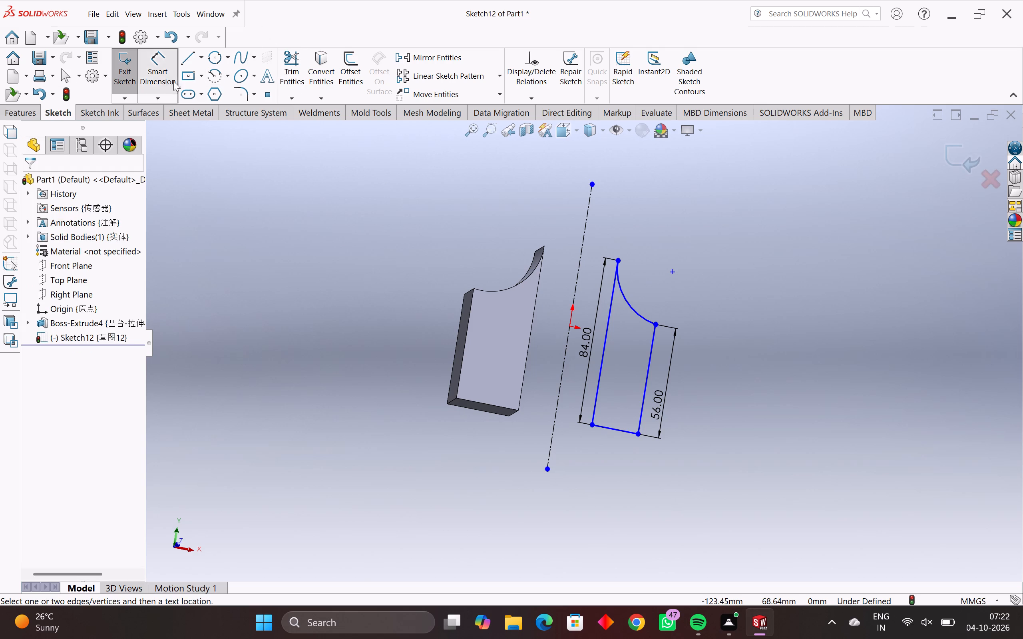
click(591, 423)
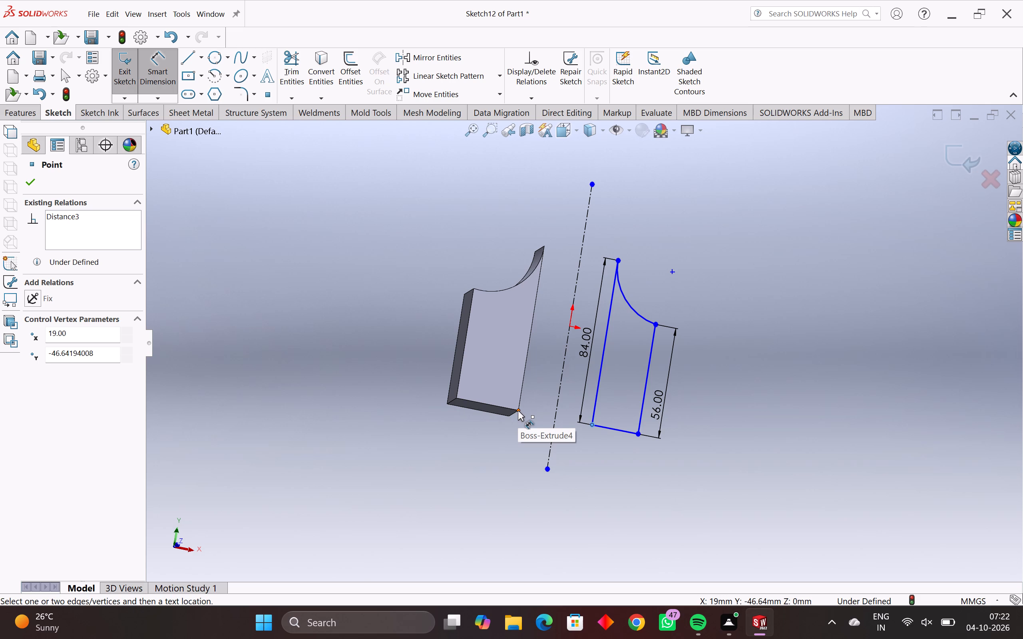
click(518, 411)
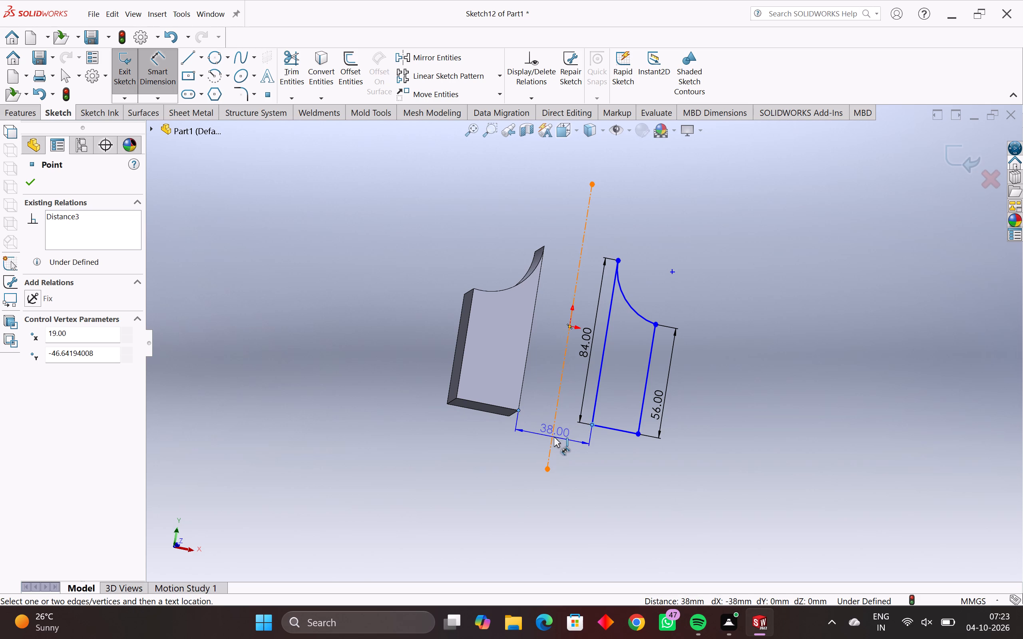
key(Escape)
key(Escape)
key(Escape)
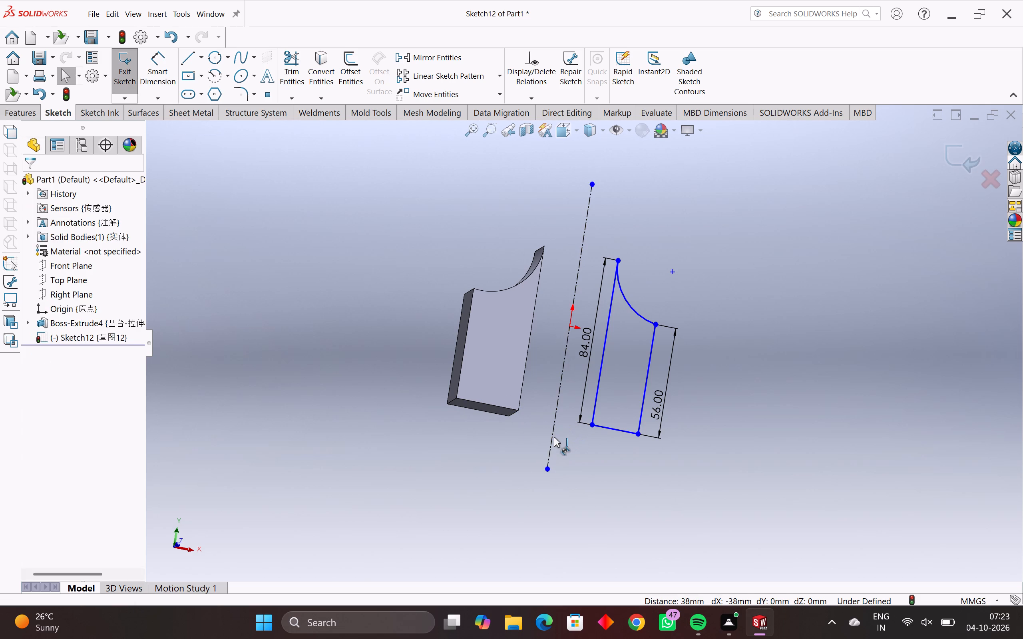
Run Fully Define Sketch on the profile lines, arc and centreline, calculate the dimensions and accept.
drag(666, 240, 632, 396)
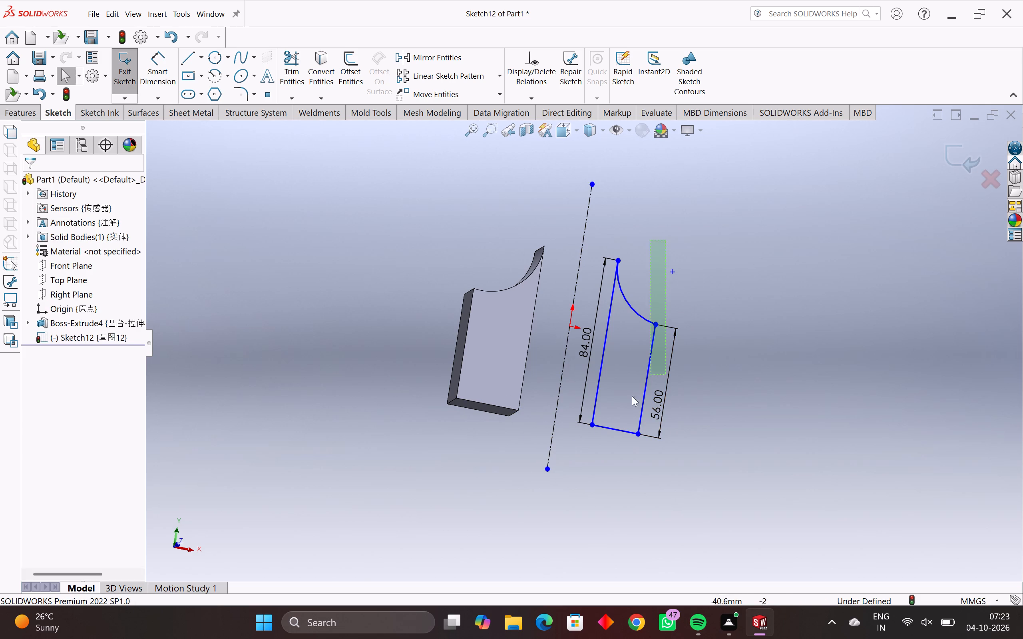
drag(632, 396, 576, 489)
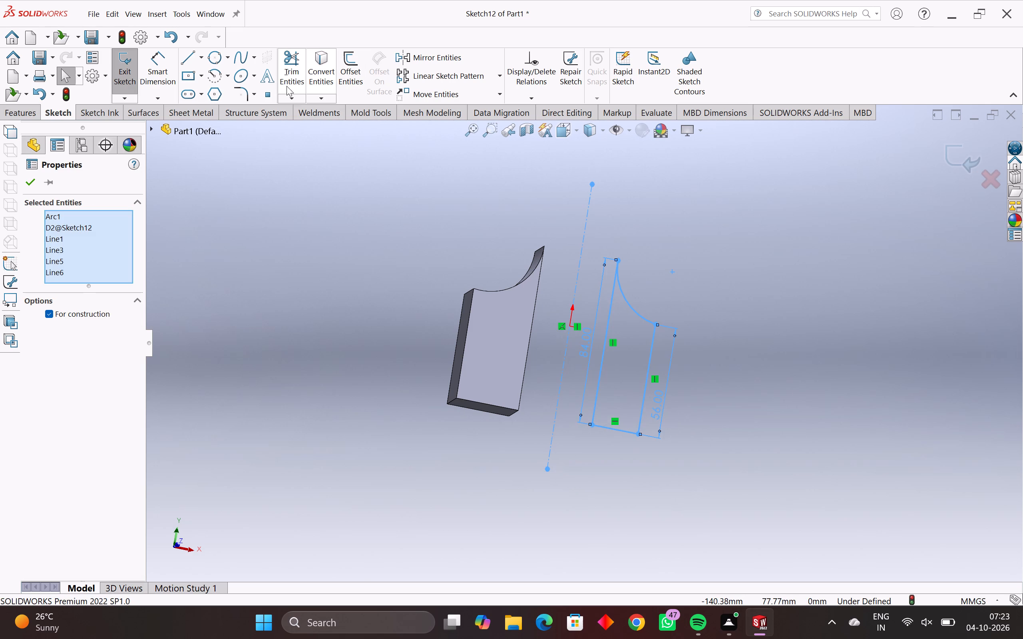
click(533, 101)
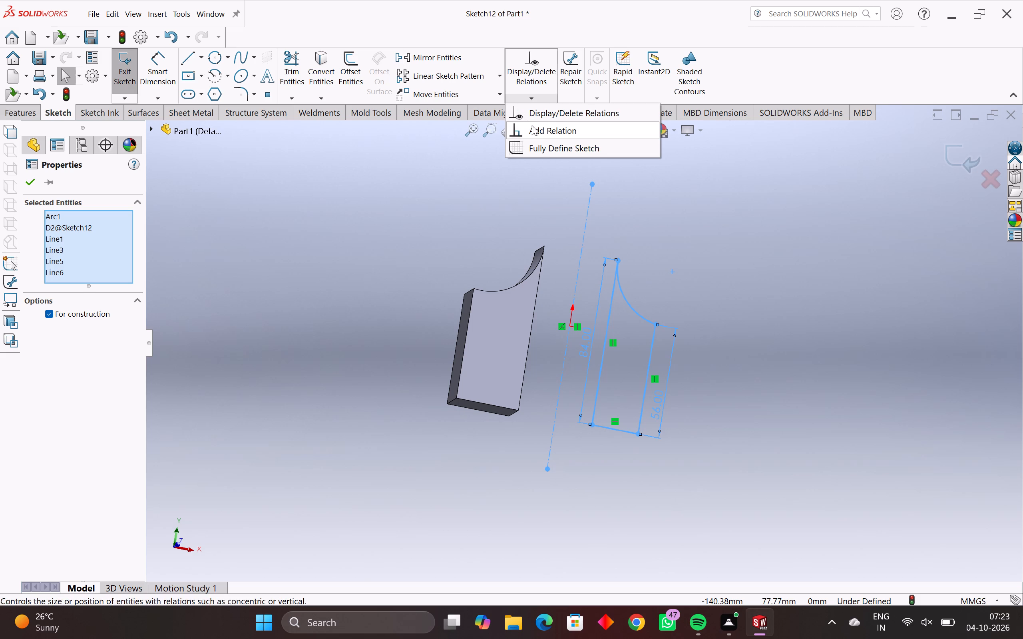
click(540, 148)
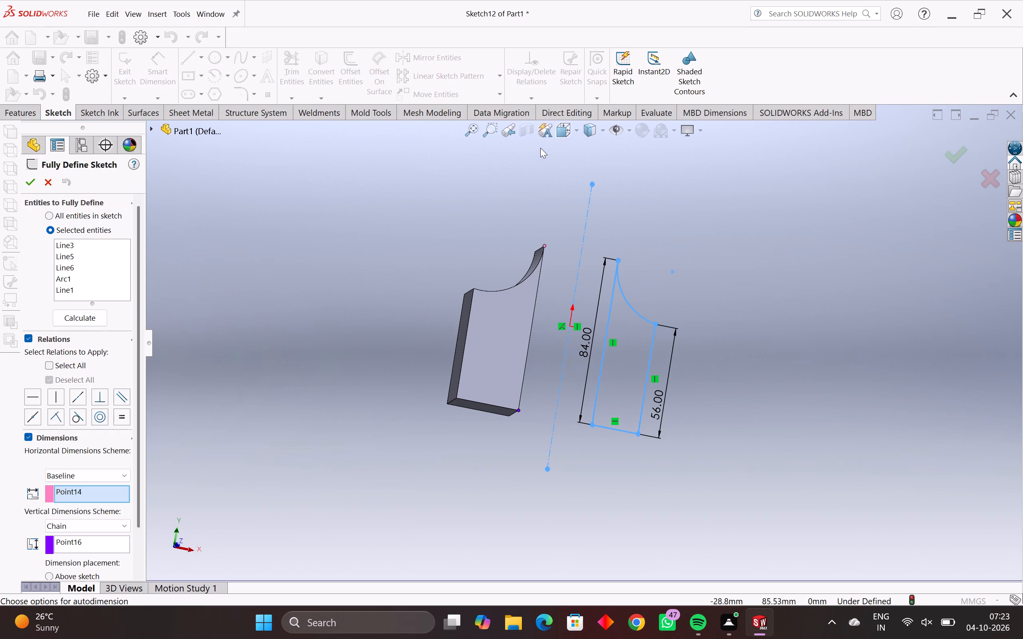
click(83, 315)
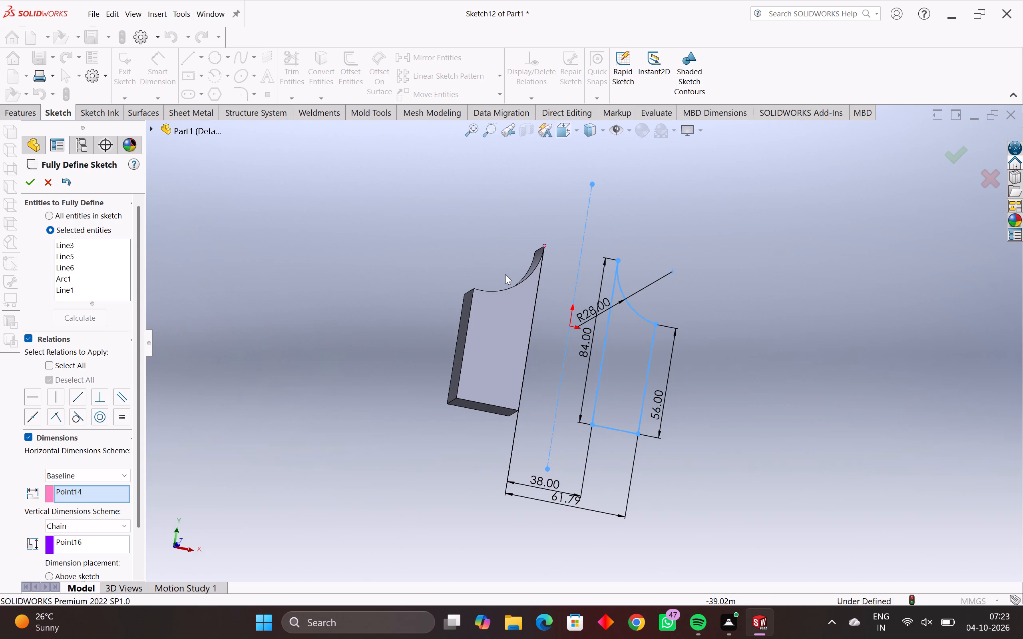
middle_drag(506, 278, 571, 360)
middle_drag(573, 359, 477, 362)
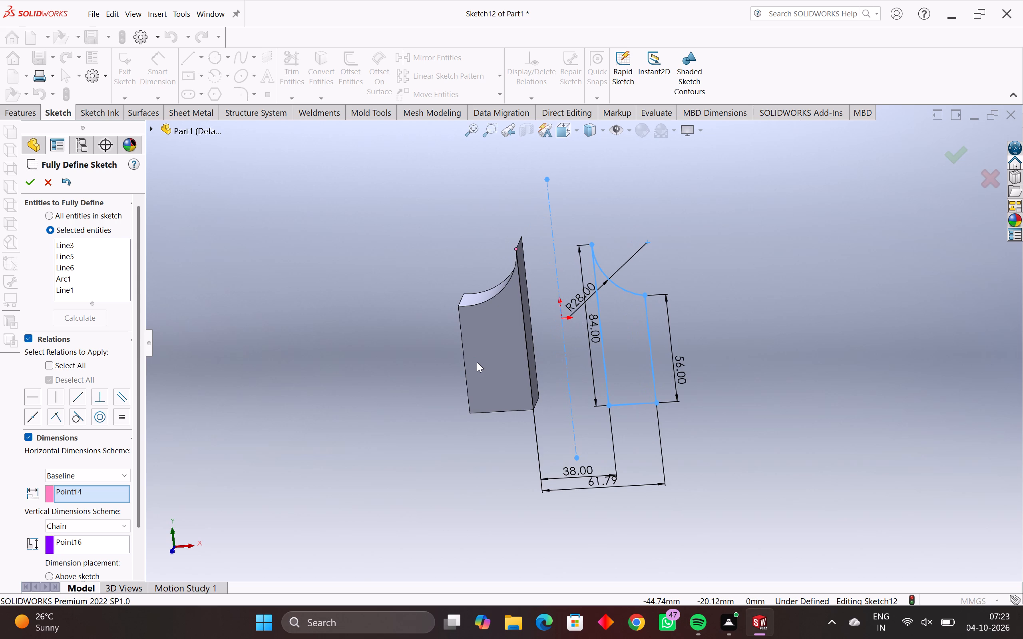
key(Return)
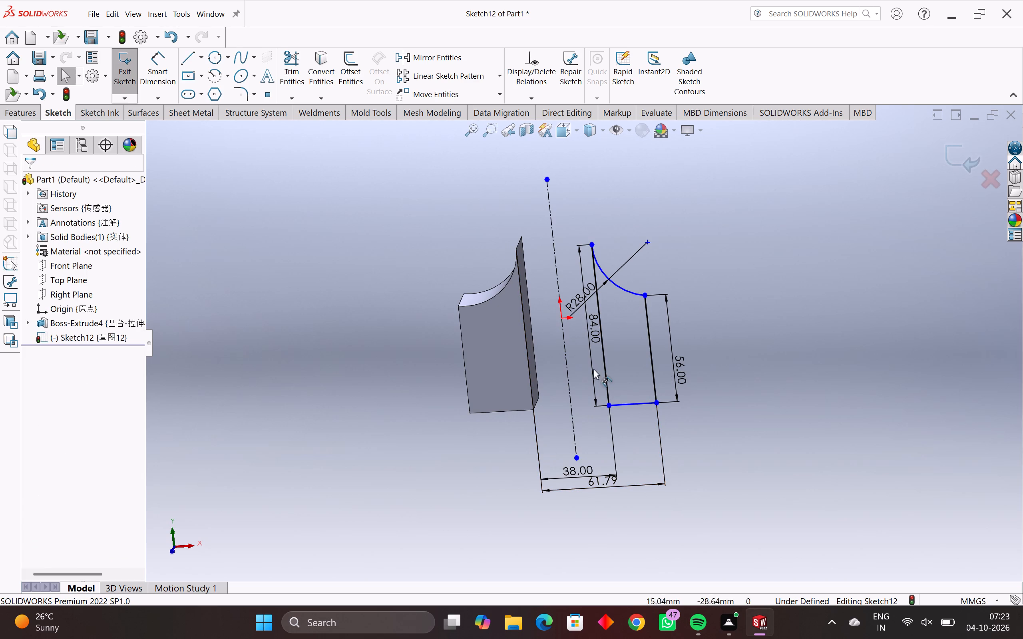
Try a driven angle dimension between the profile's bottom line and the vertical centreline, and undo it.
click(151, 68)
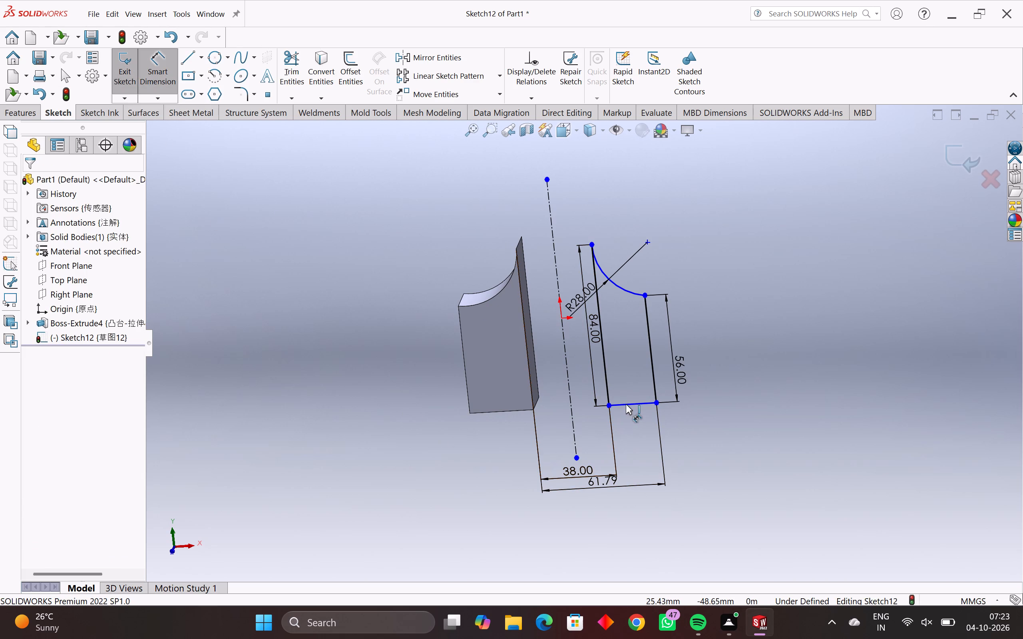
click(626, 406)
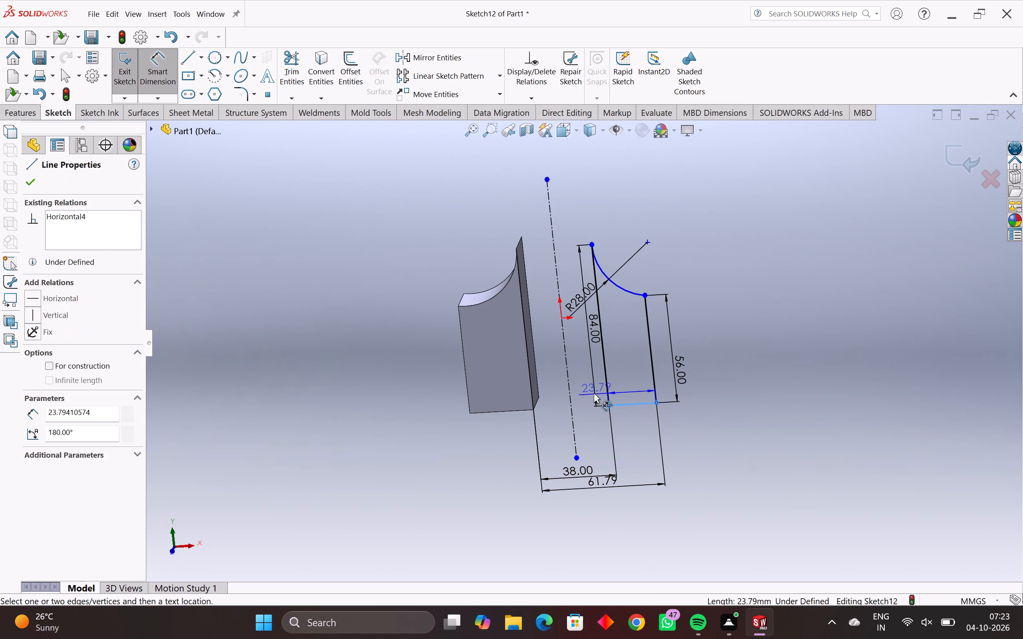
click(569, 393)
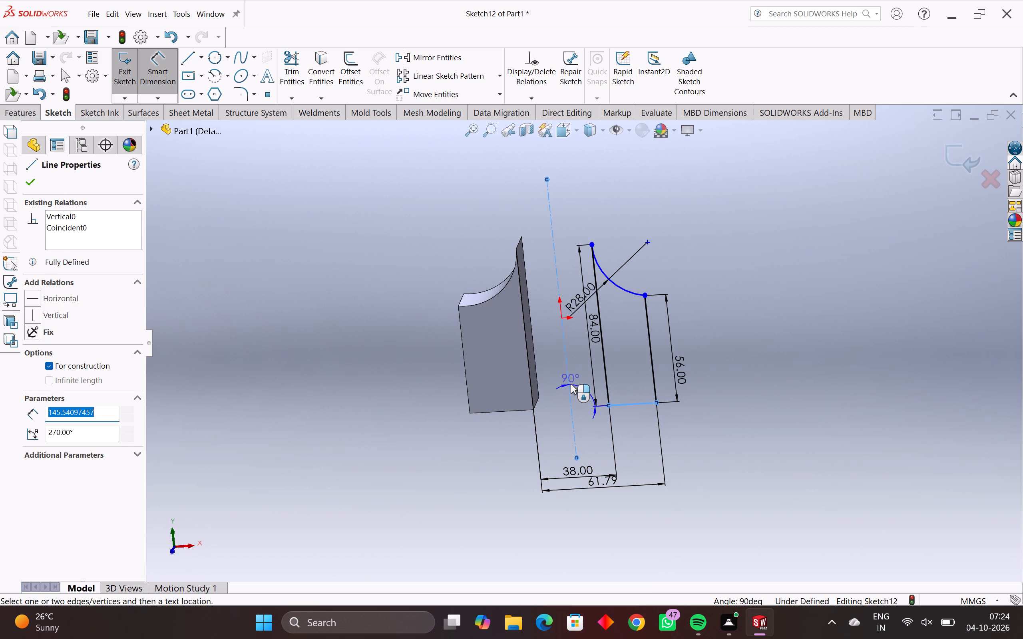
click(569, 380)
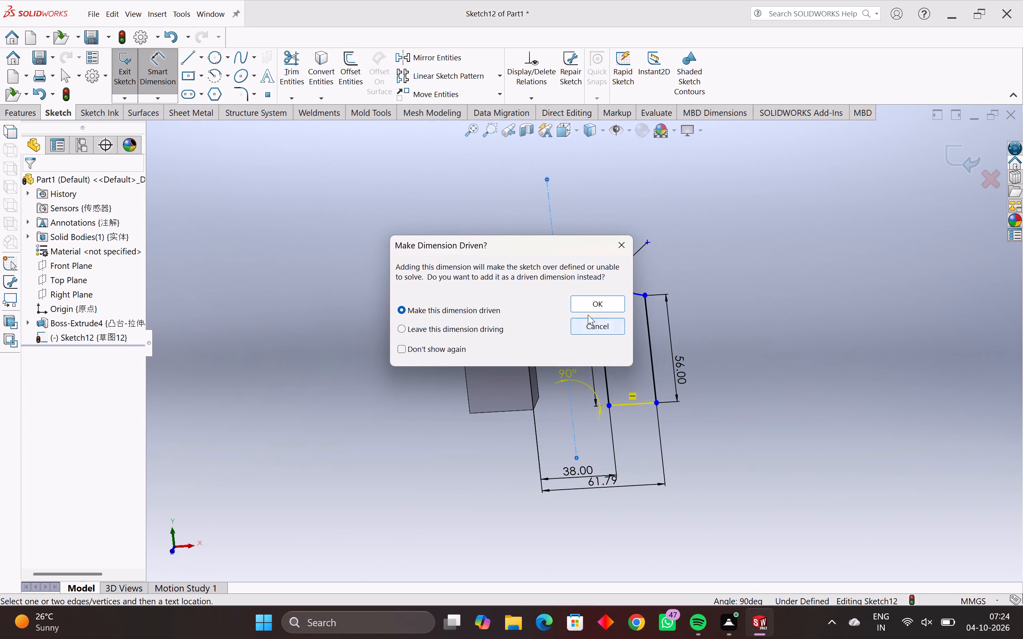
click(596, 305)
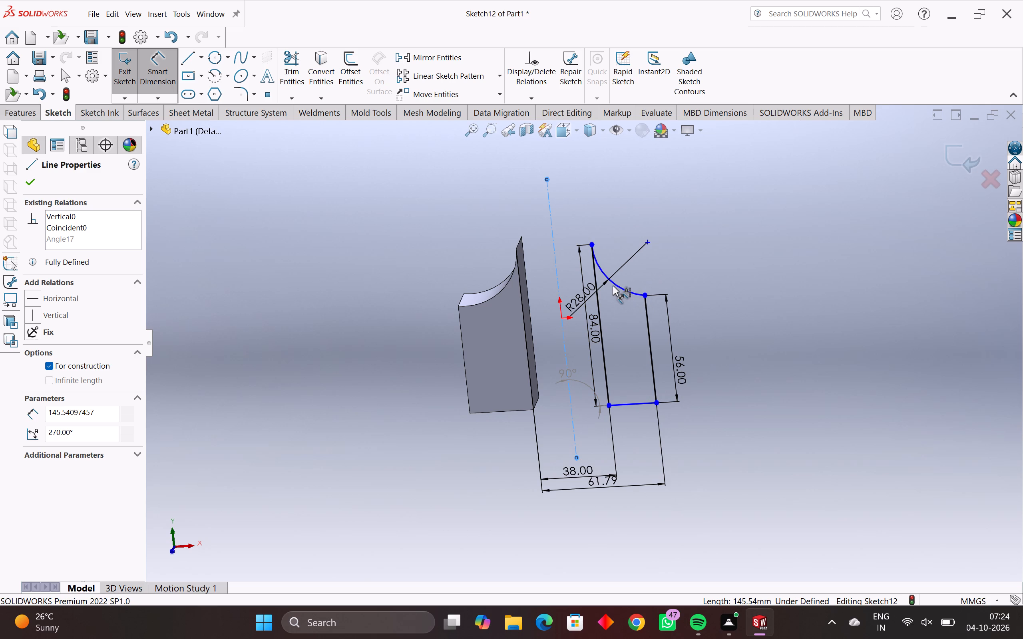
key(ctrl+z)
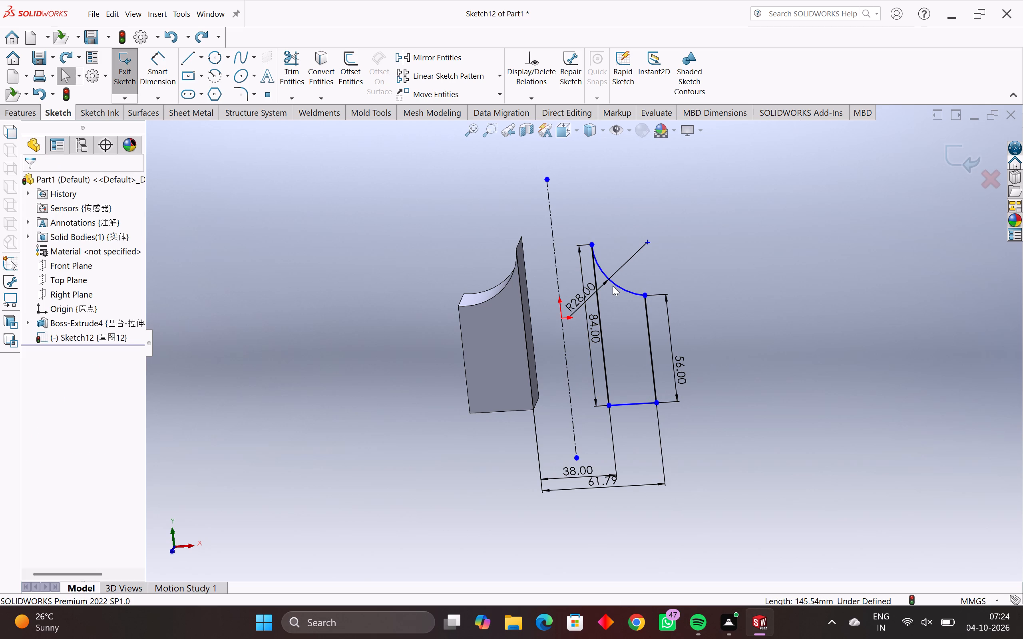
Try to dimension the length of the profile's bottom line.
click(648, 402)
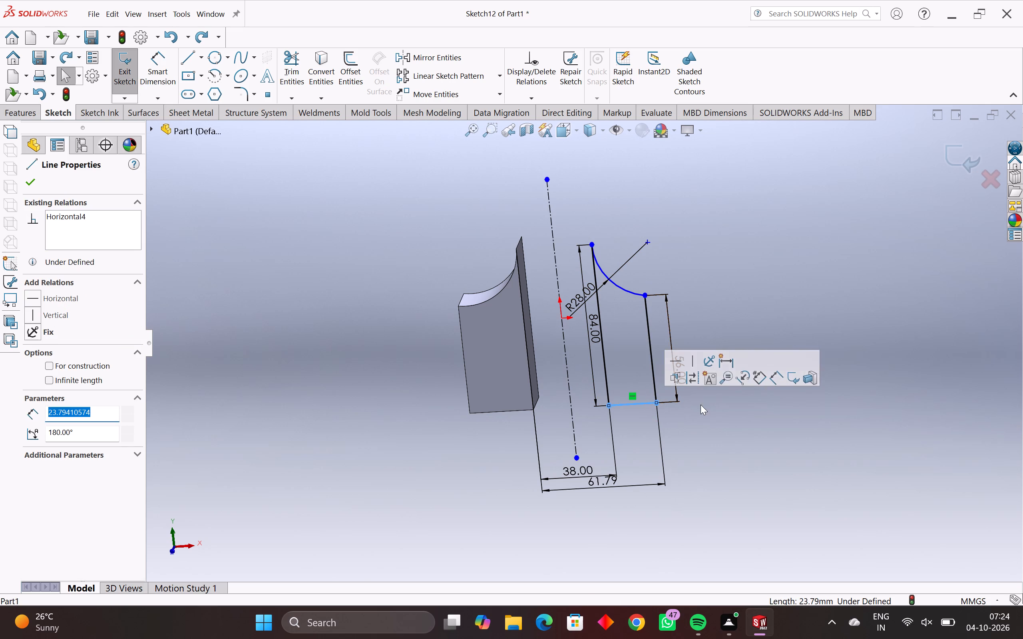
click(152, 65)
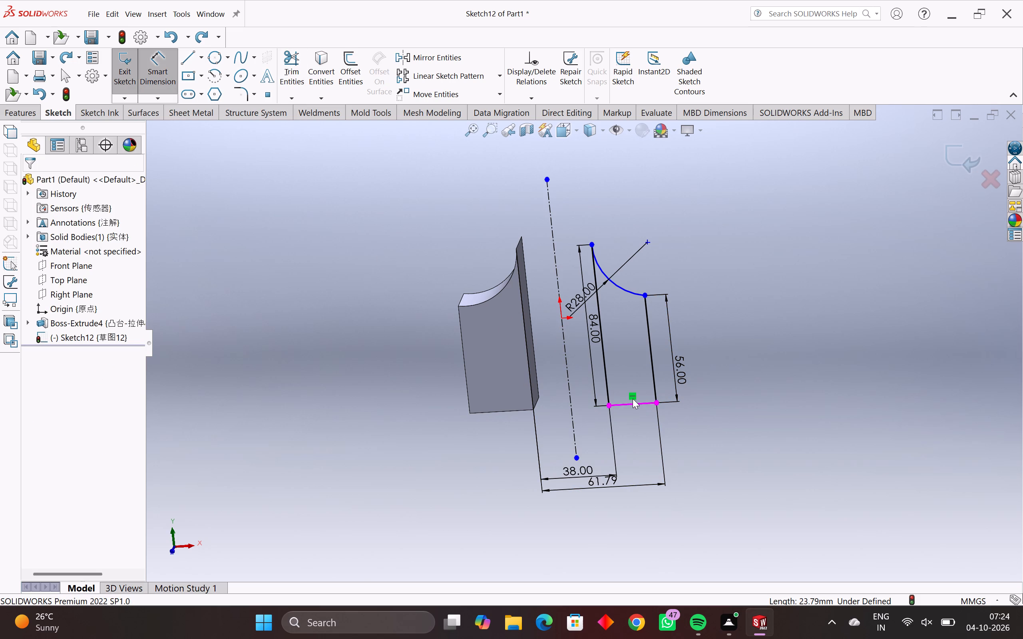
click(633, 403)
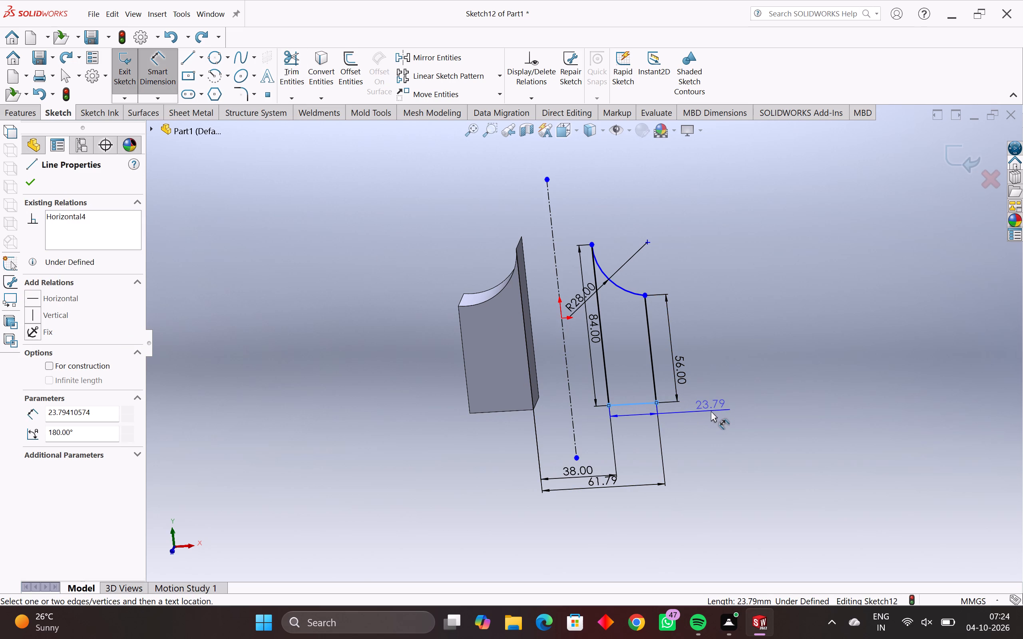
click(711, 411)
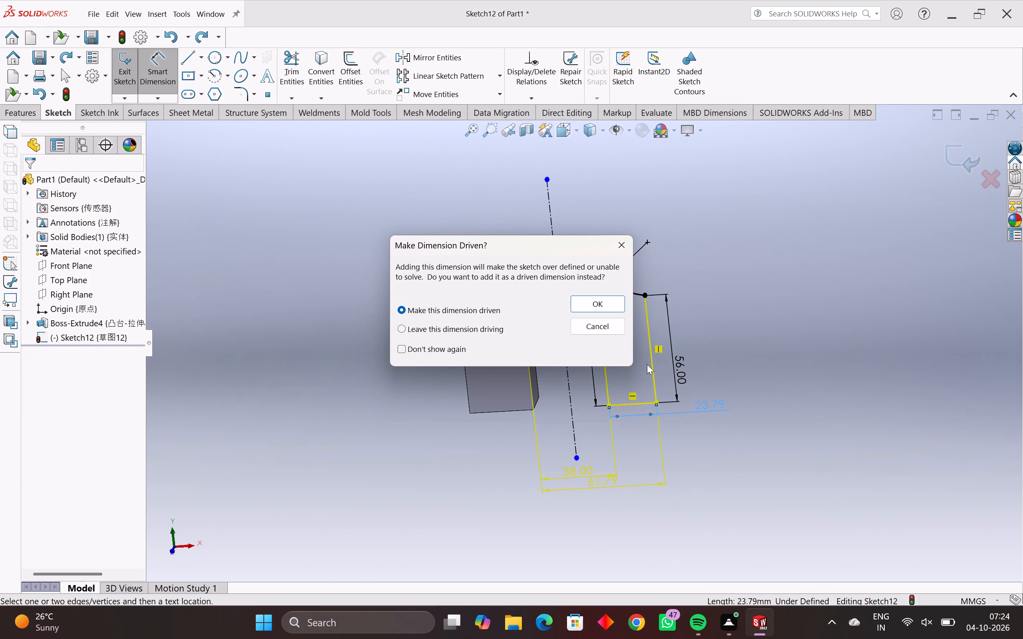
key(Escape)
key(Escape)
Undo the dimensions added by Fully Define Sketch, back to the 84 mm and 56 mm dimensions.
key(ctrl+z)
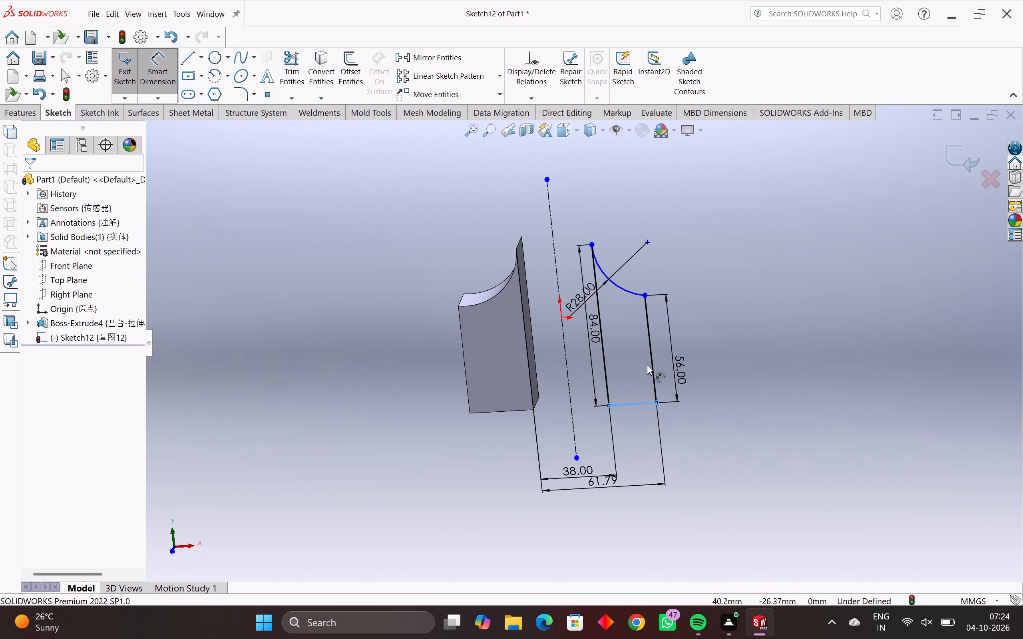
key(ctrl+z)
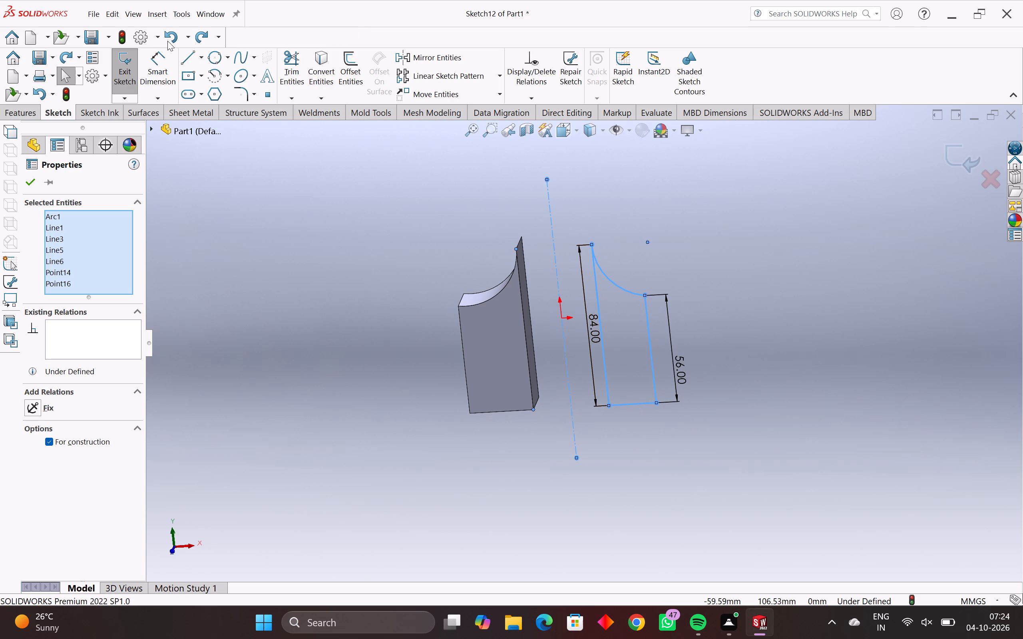
Dimension the profile's bottom line to 32 mm.
click(162, 58)
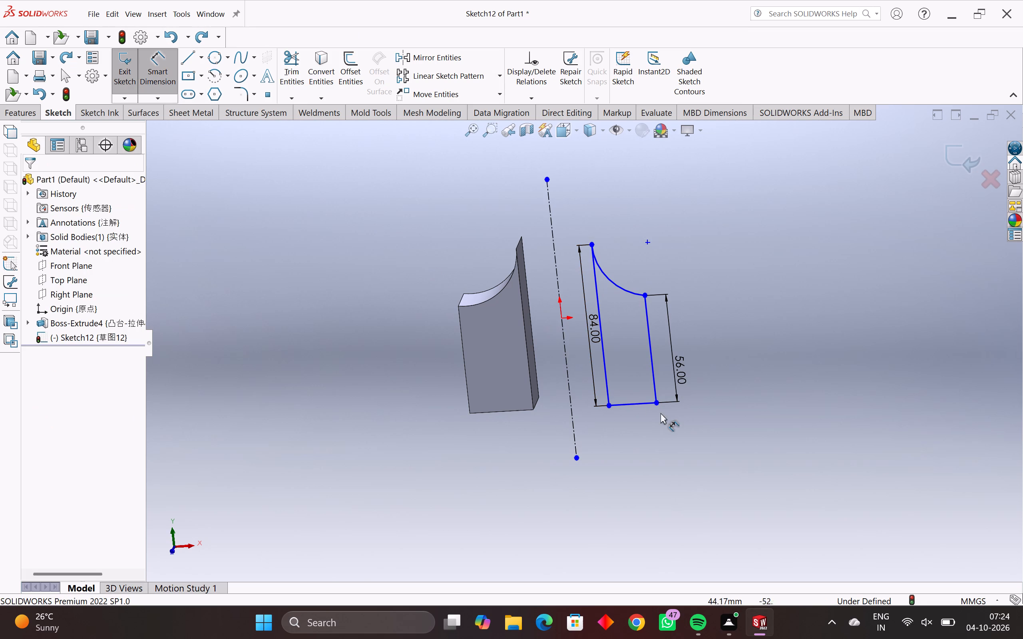
click(629, 403)
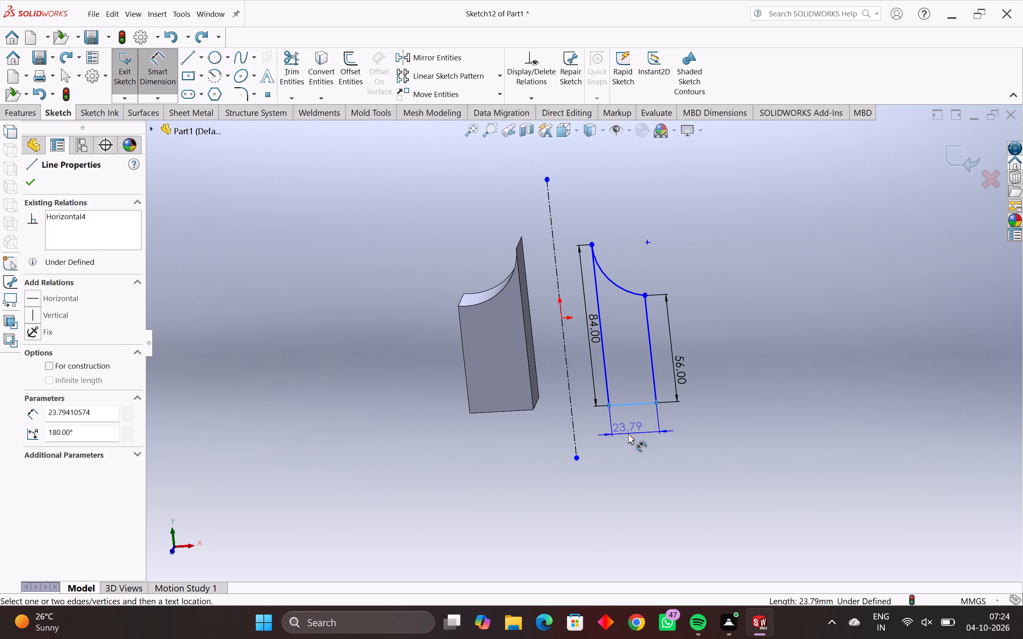
click(628, 433)
text(32)
key(Return)
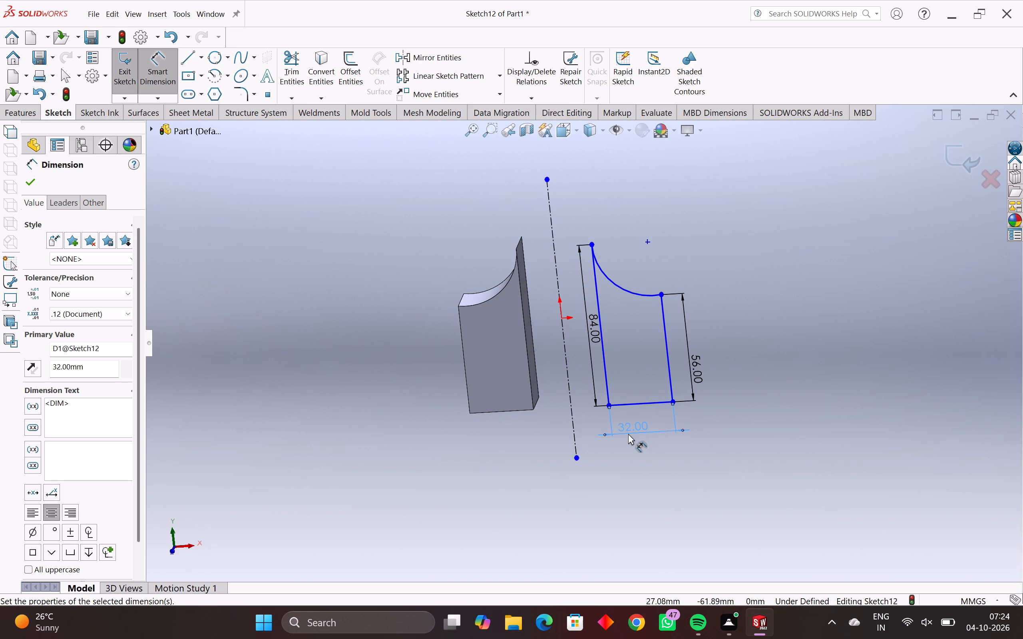
drag(815, 163, 772, 265)
drag(772, 265, 657, 459)
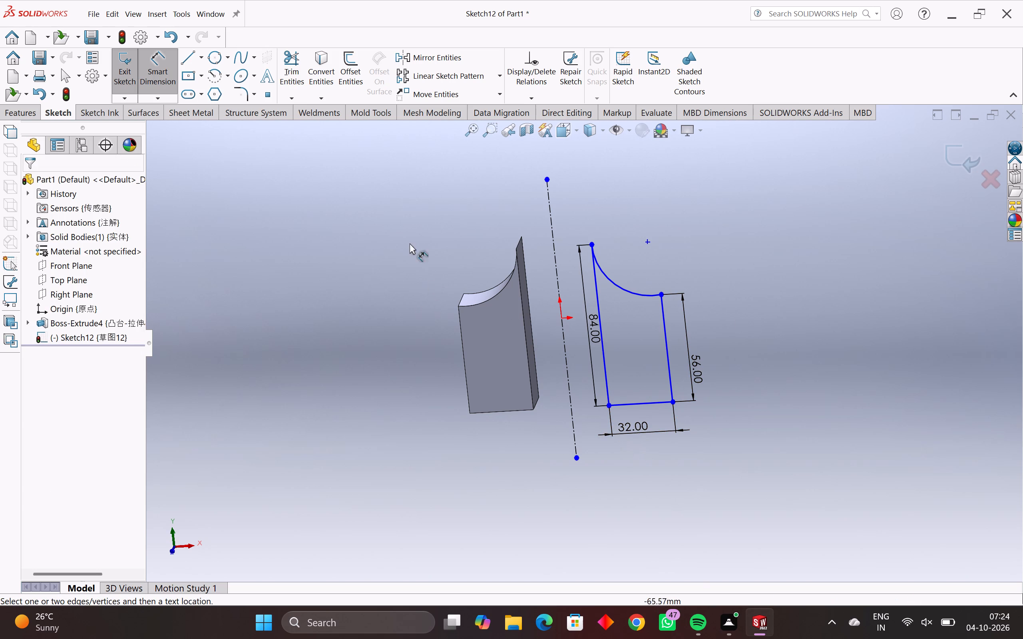
click(165, 75)
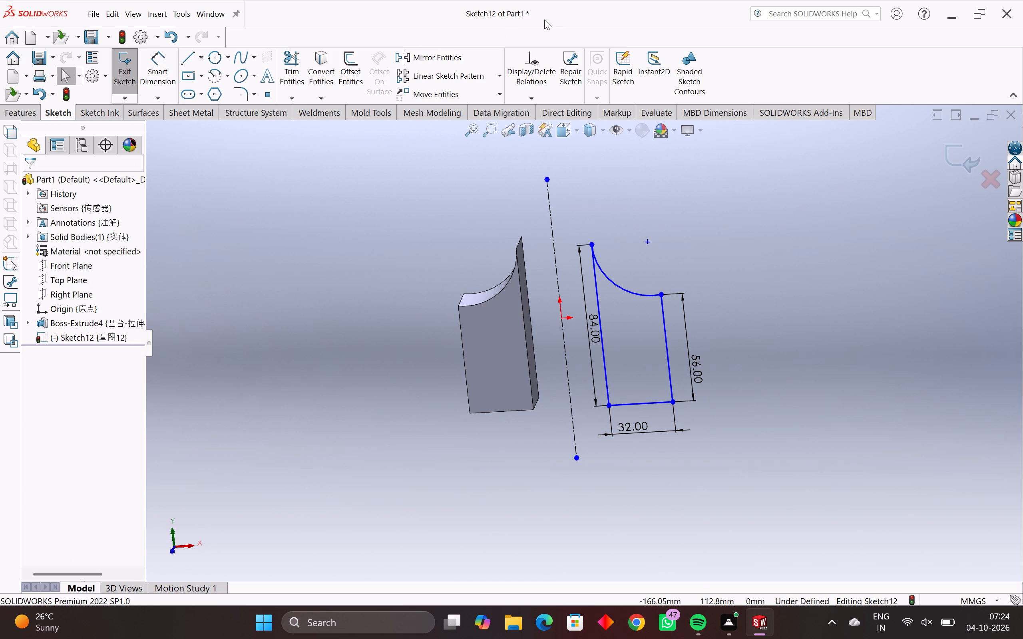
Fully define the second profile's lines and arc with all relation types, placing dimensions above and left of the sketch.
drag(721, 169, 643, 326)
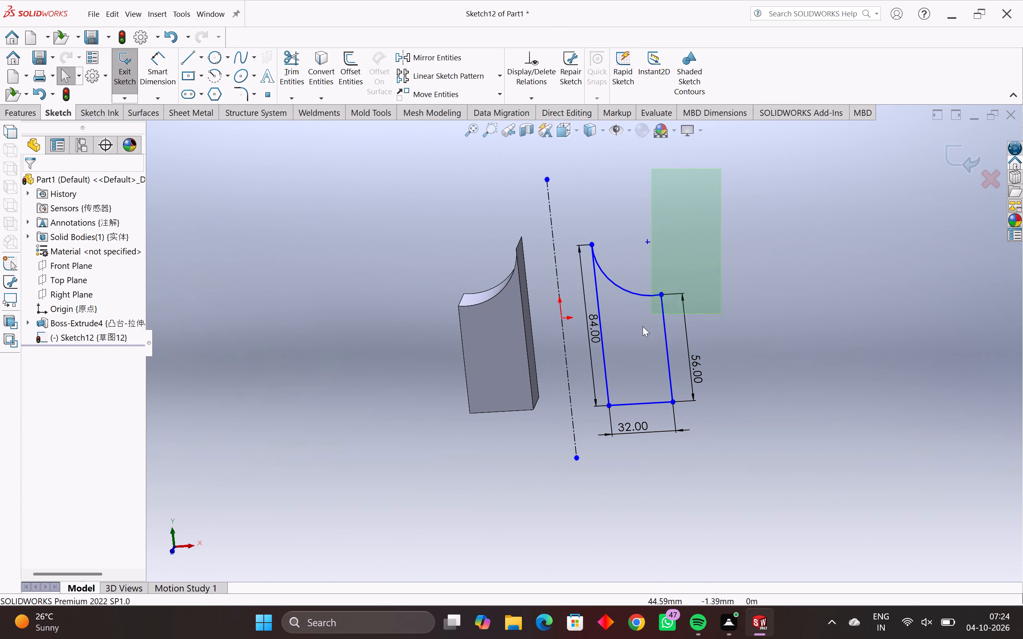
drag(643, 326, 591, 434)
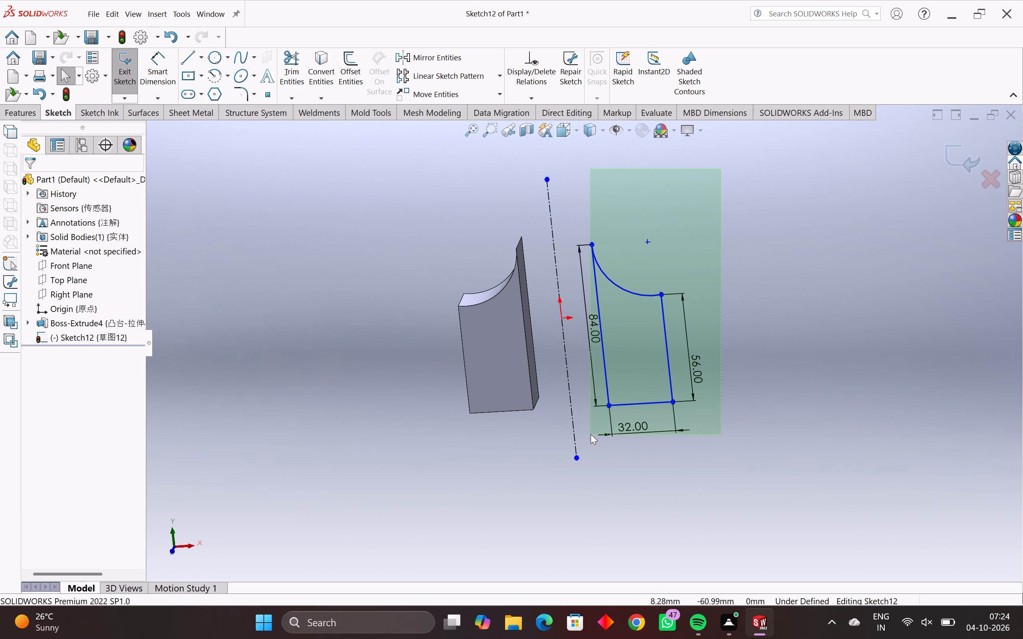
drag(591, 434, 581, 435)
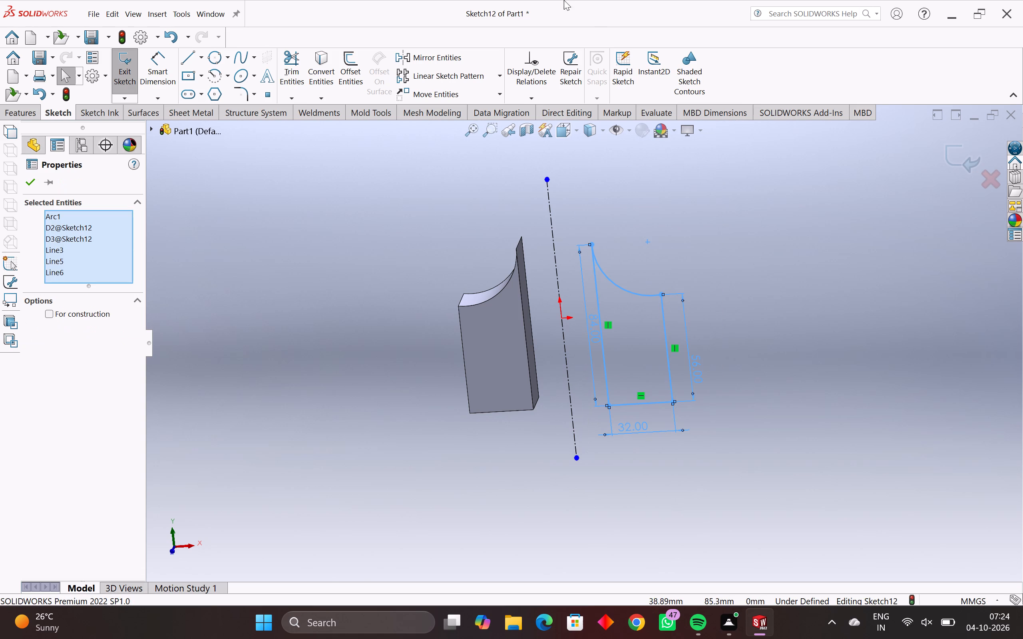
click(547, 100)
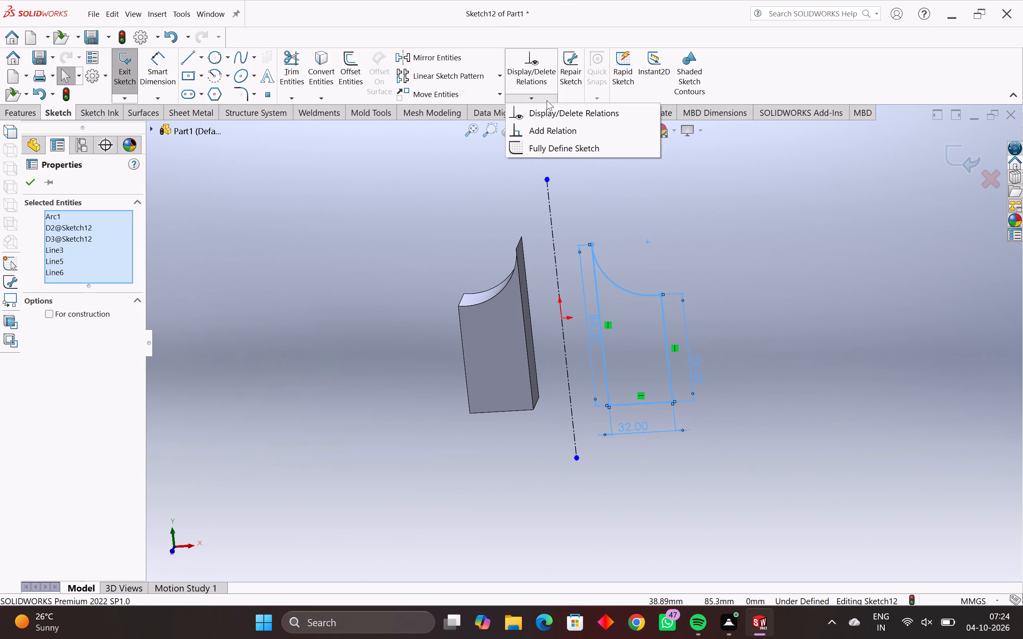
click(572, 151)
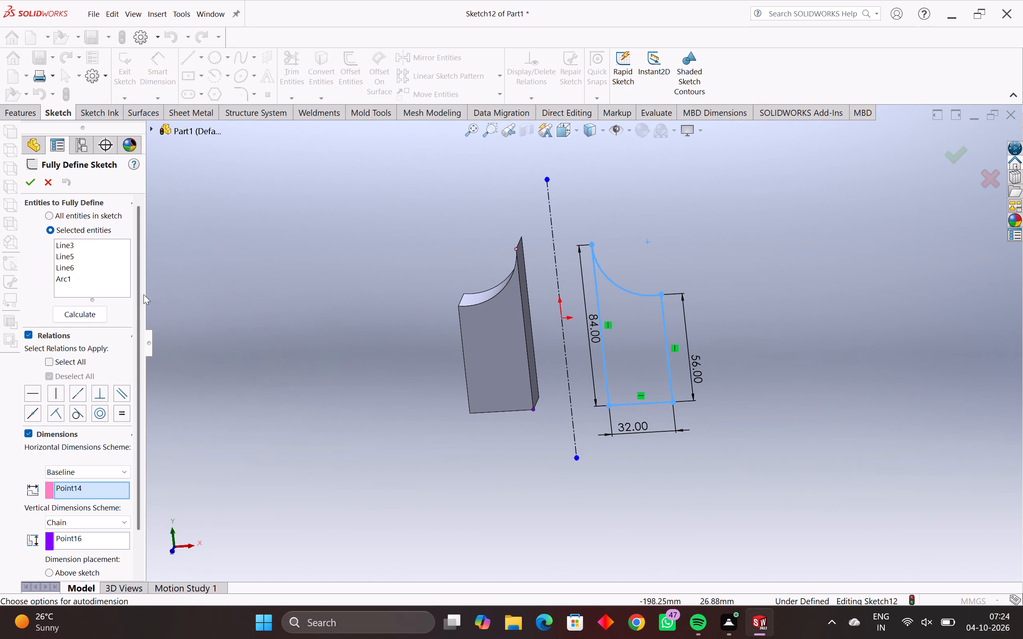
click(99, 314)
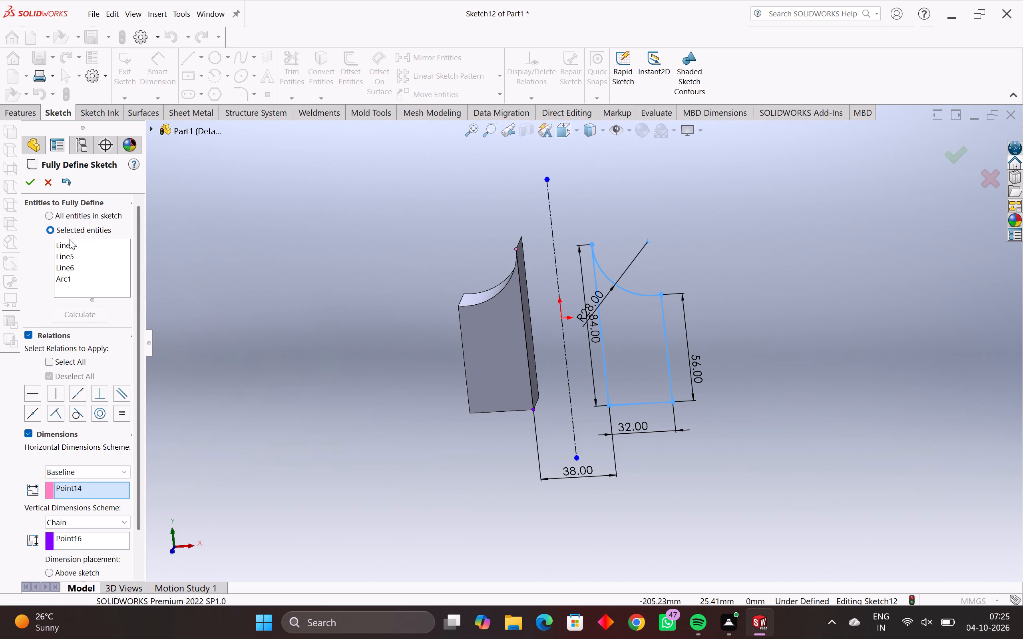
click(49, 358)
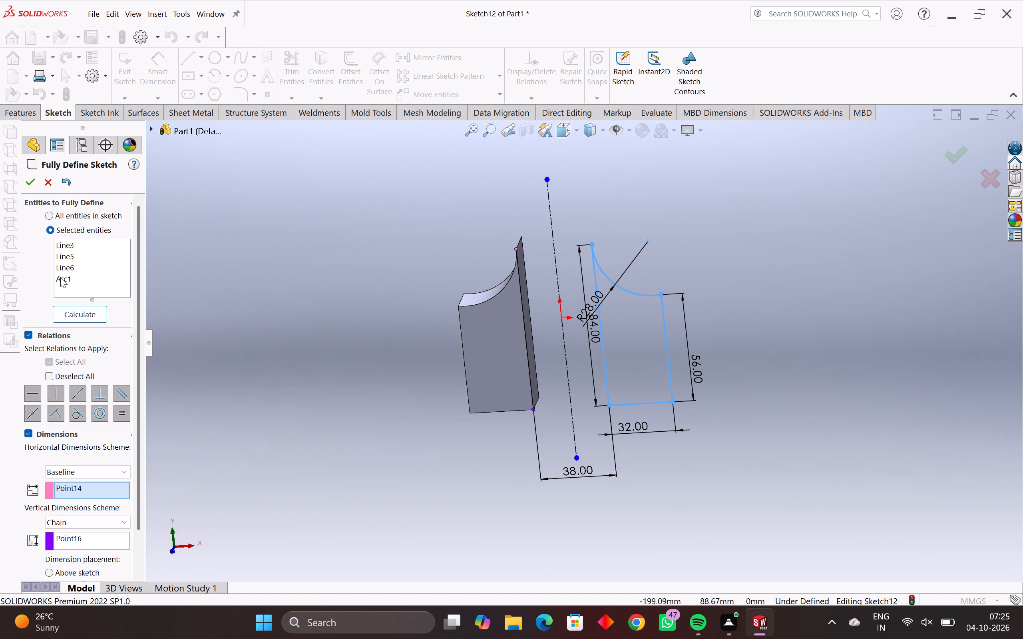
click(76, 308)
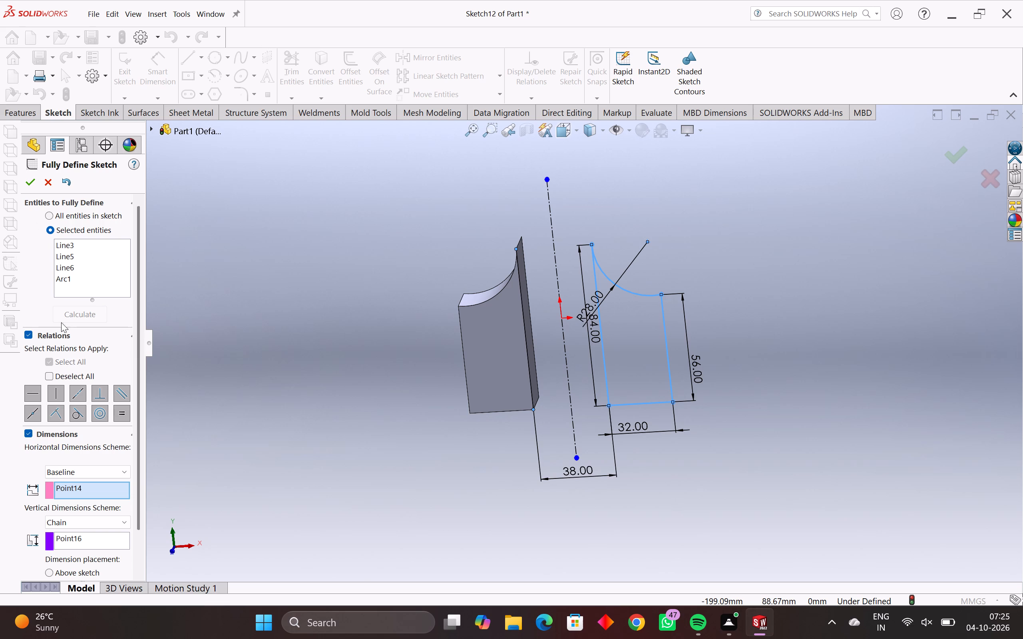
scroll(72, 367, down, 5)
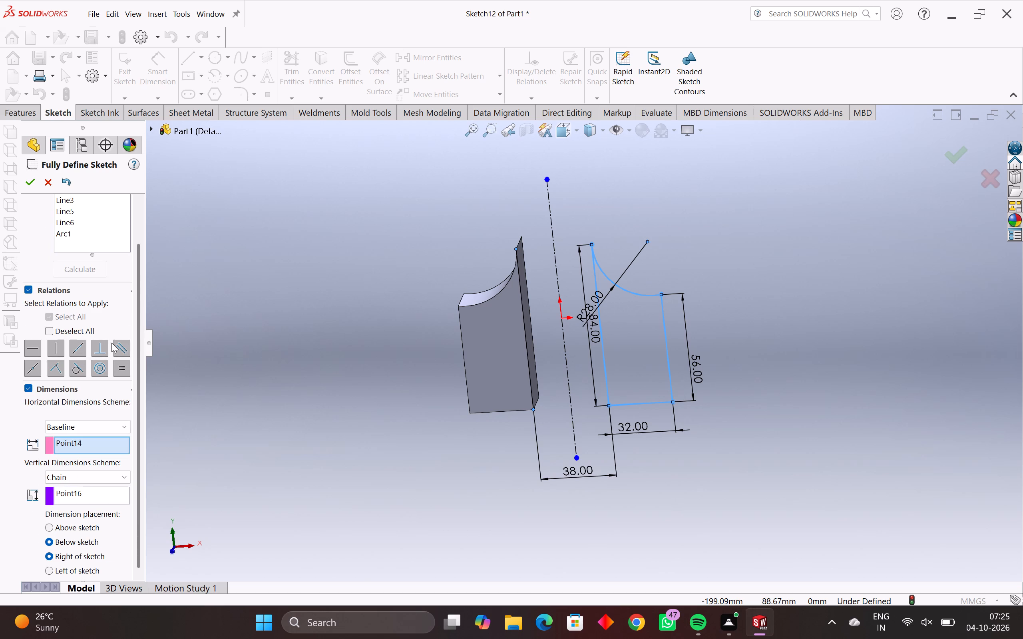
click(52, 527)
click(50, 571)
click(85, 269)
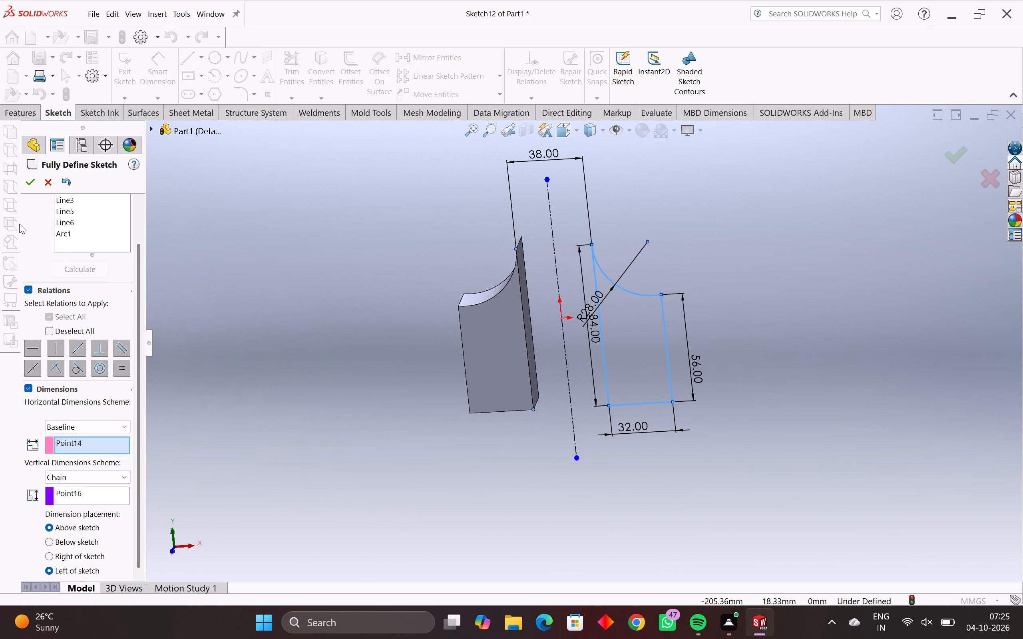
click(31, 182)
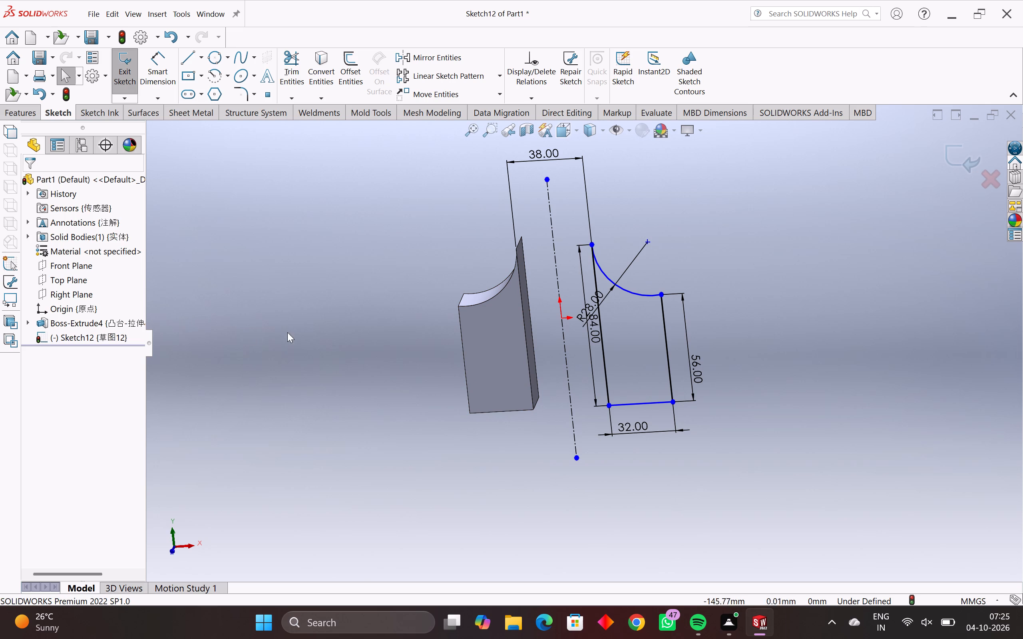
Inspect the properties and relations of the second profile's arc and bottom line.
middle_drag(333, 317, 314, 310)
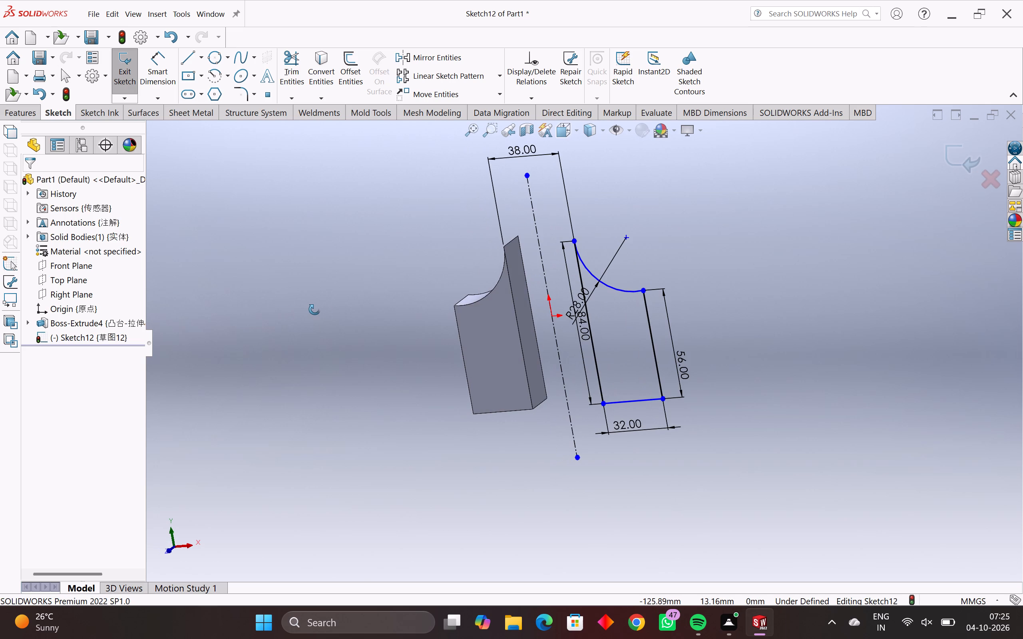
middle_drag(314, 310, 314, 310)
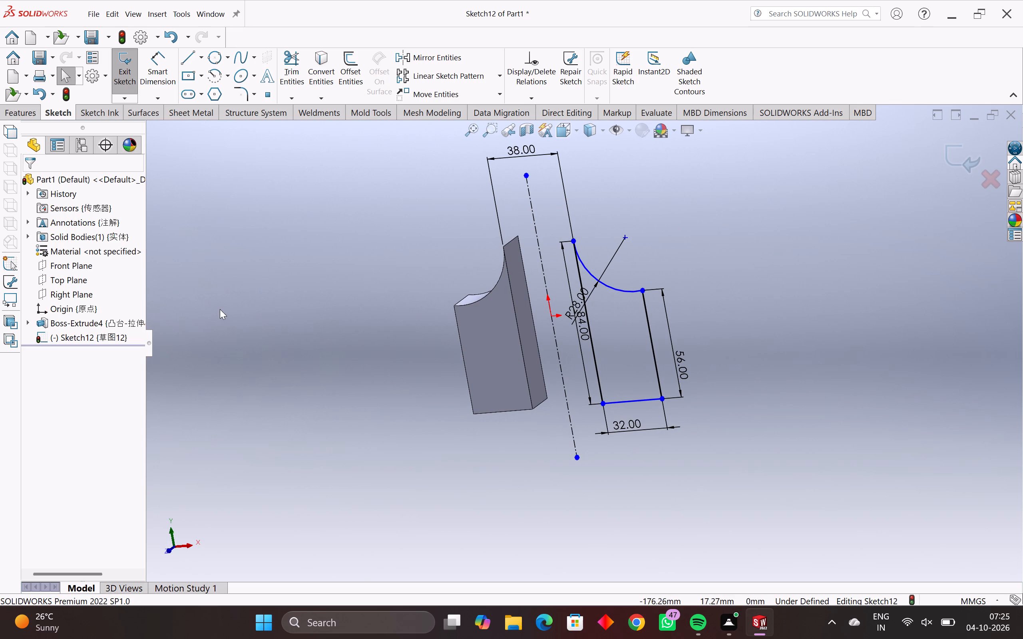
click(589, 275)
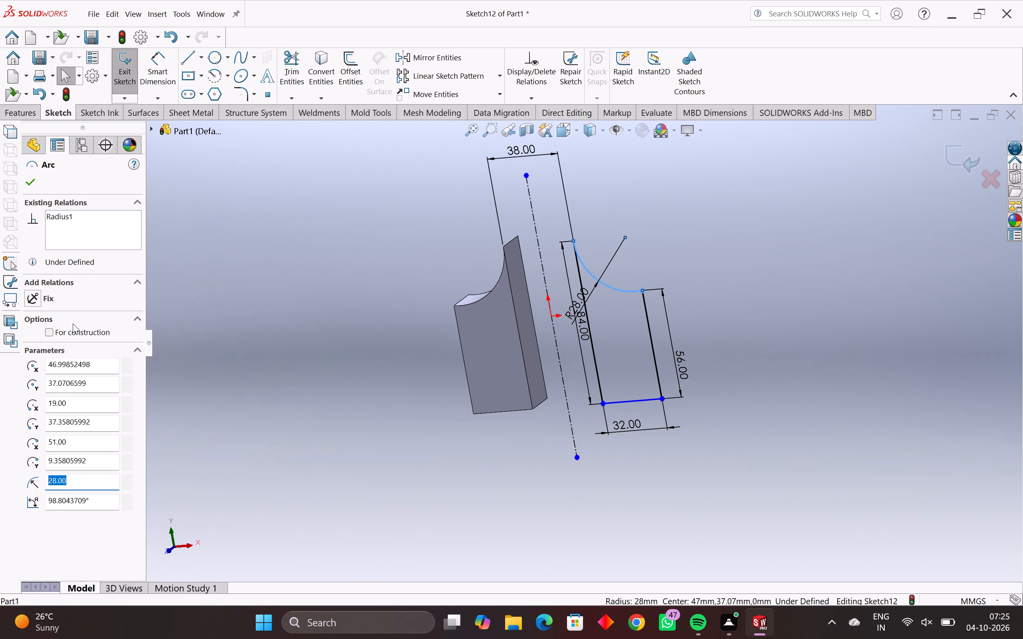
click(623, 401)
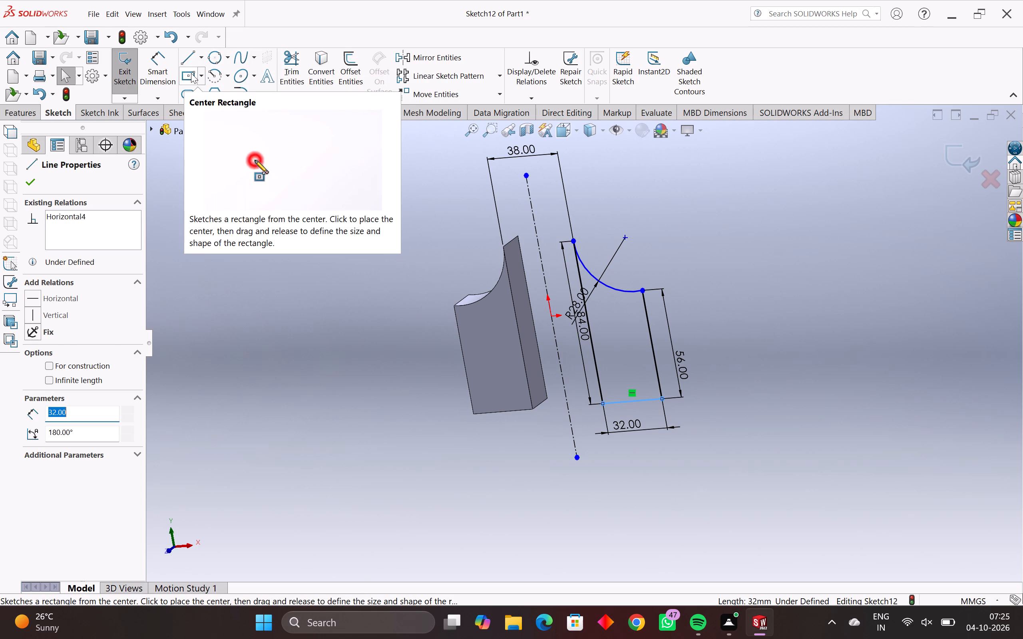
key(Escape)
key(Escape)
key(Escape)
key(Escape)
key(Escape)
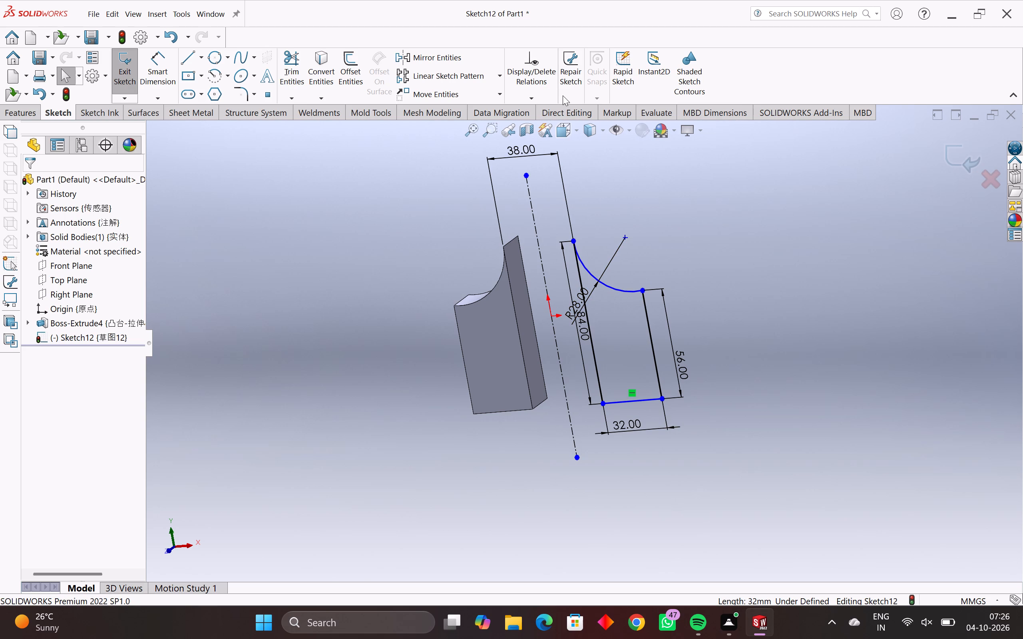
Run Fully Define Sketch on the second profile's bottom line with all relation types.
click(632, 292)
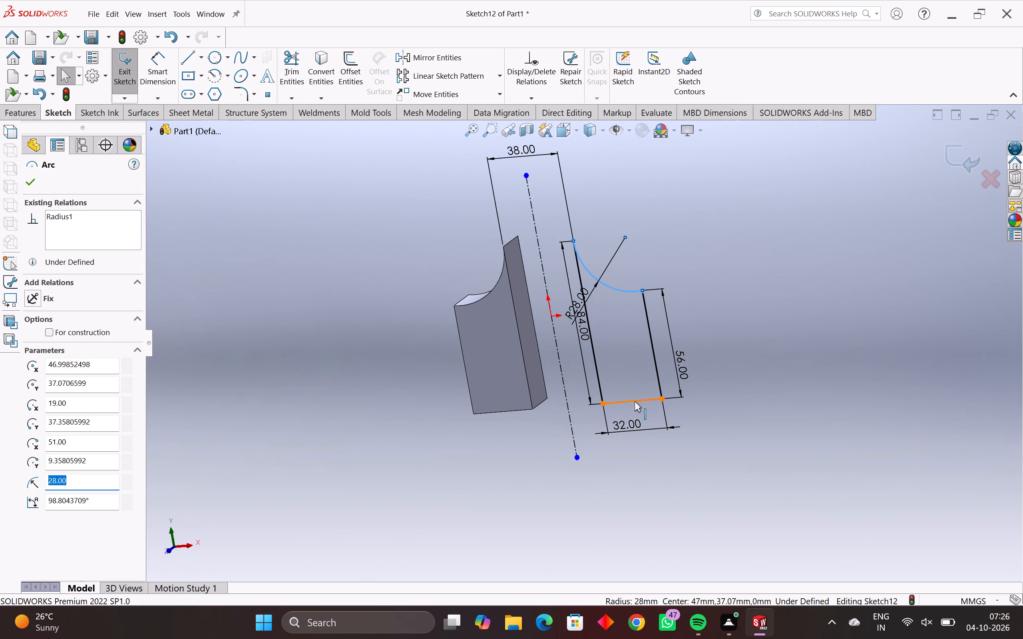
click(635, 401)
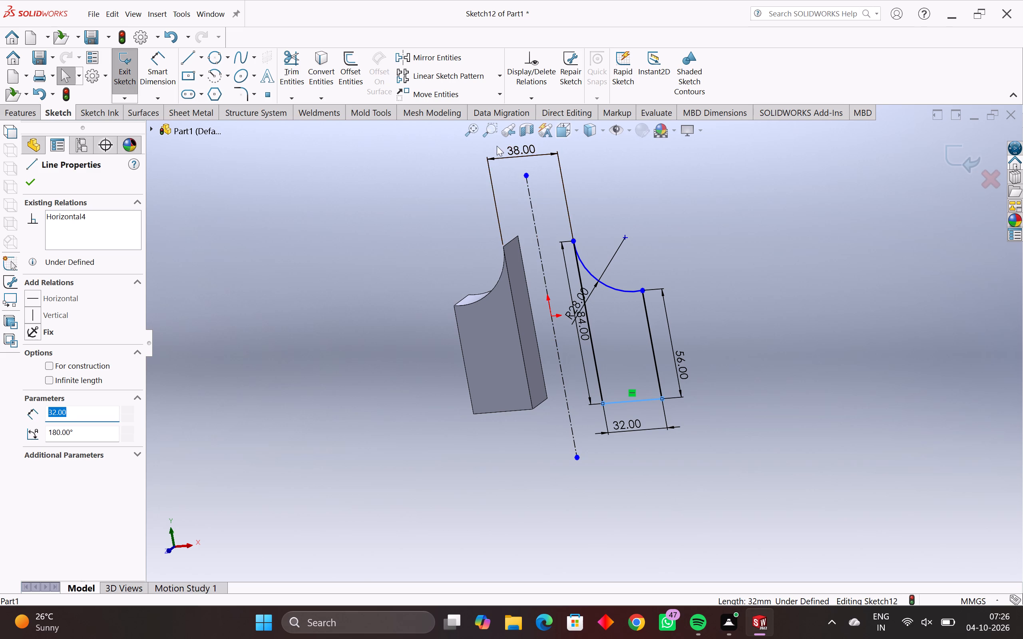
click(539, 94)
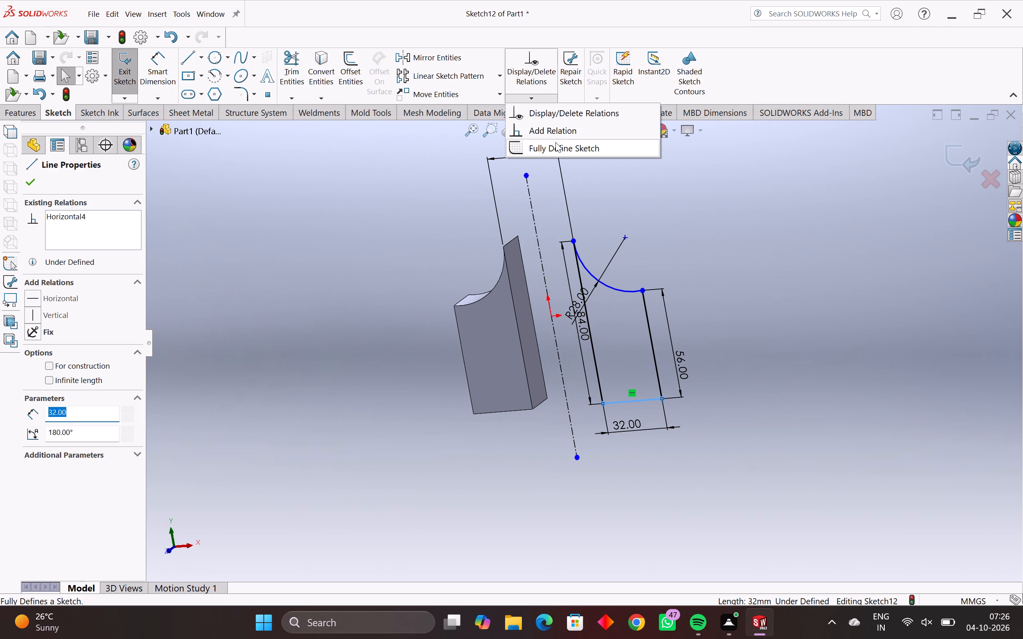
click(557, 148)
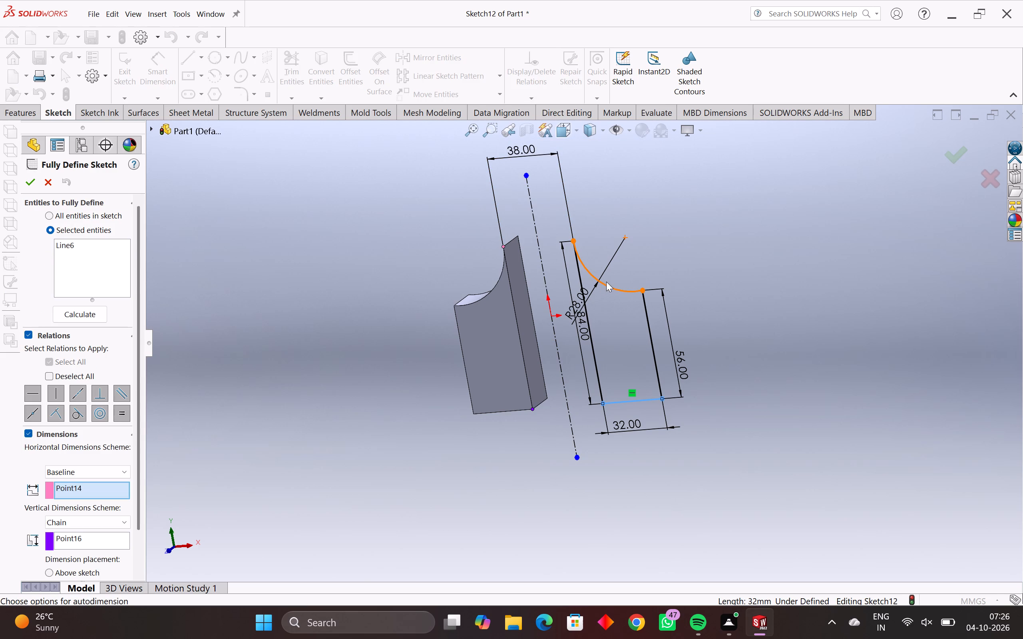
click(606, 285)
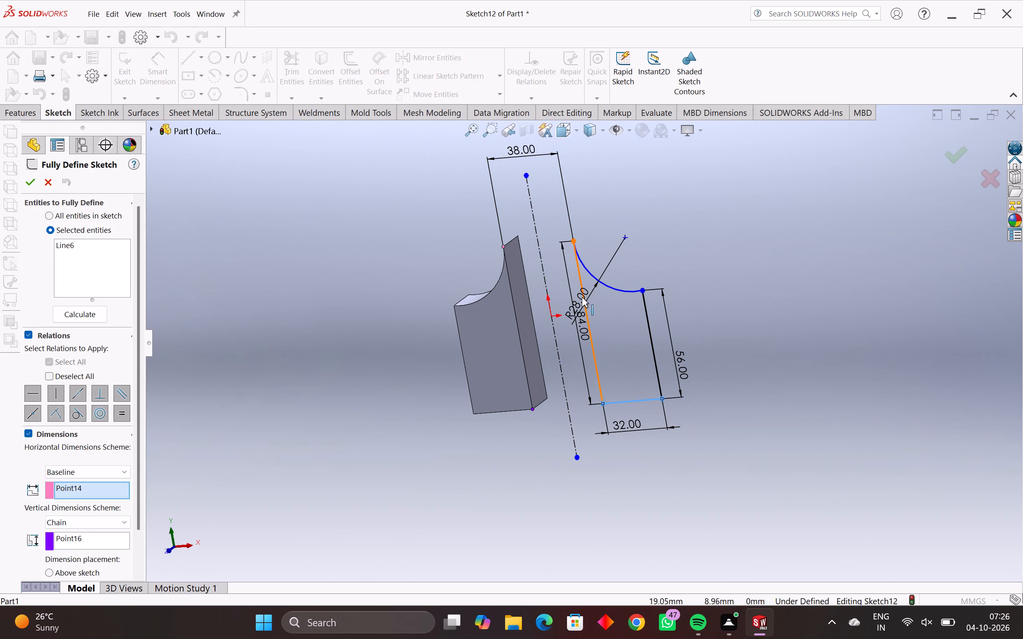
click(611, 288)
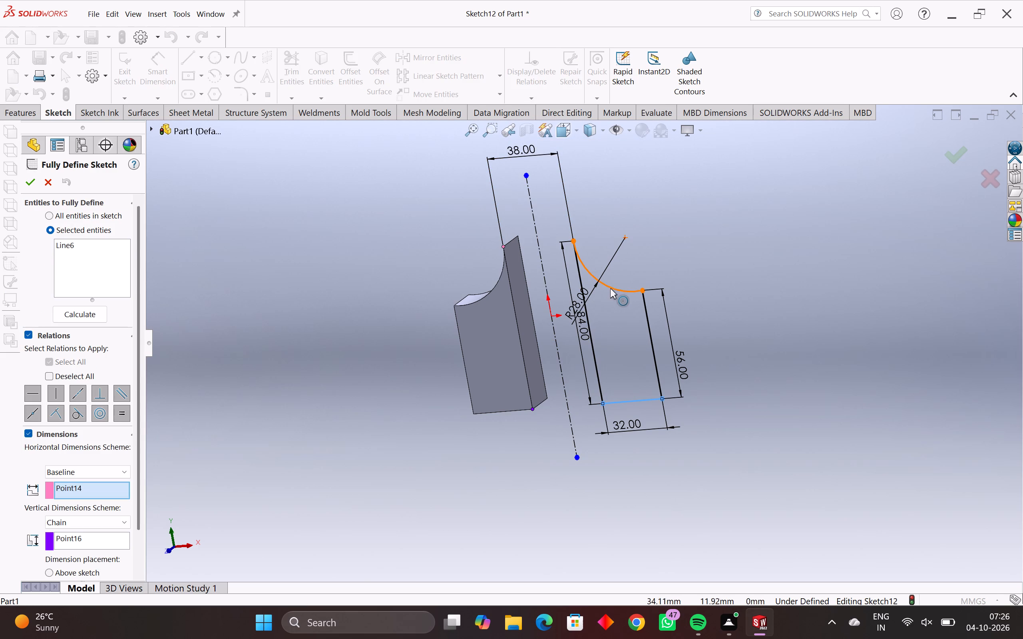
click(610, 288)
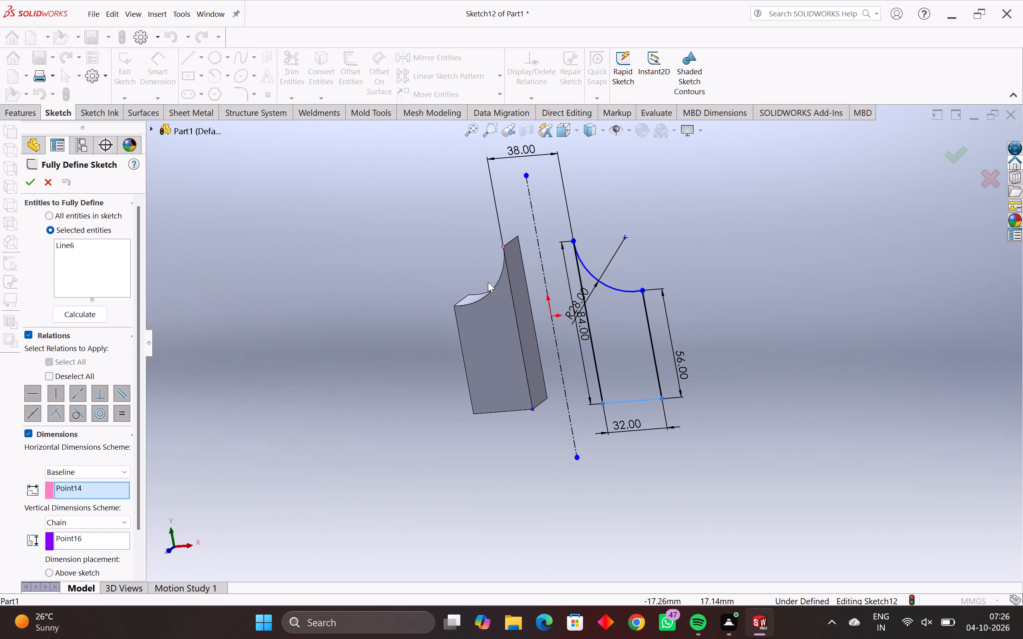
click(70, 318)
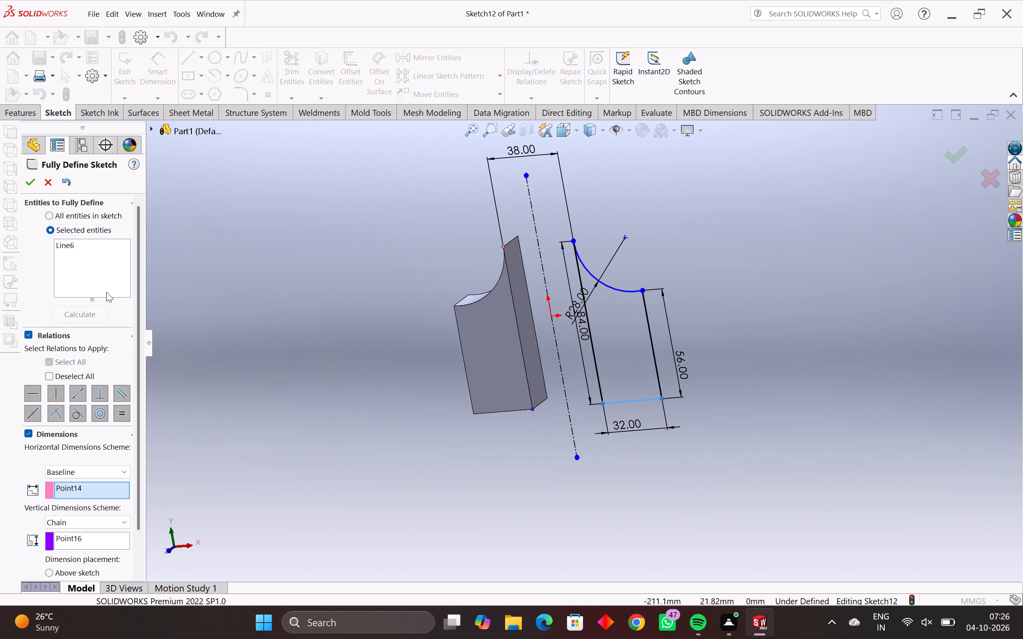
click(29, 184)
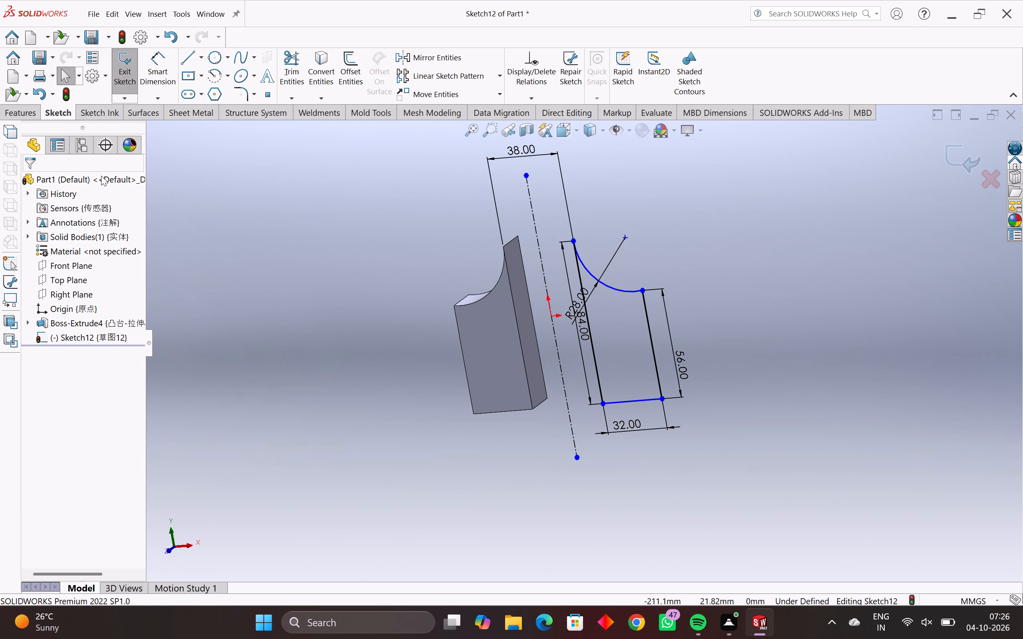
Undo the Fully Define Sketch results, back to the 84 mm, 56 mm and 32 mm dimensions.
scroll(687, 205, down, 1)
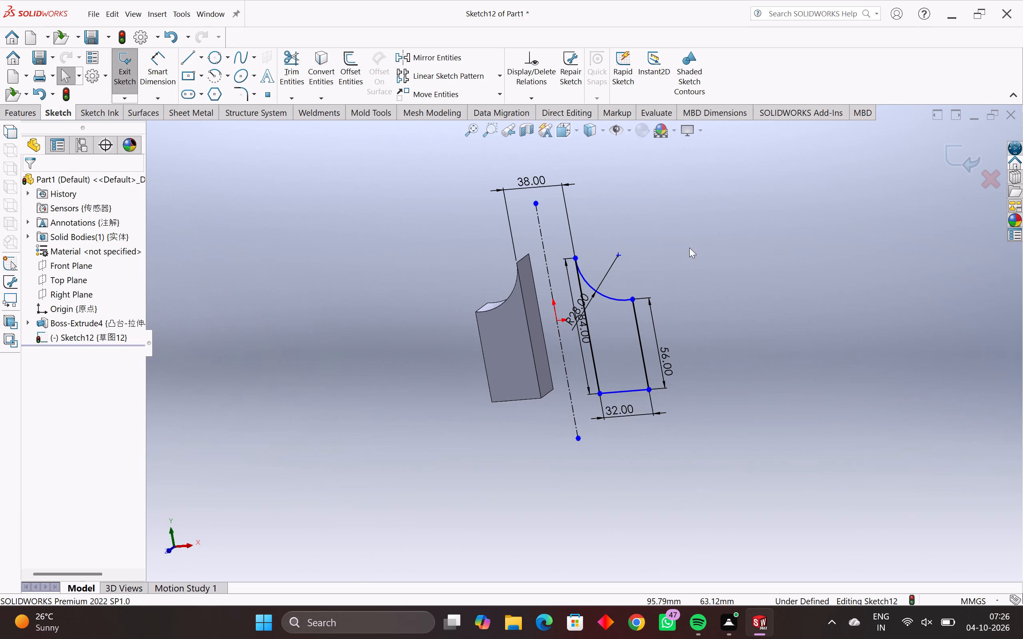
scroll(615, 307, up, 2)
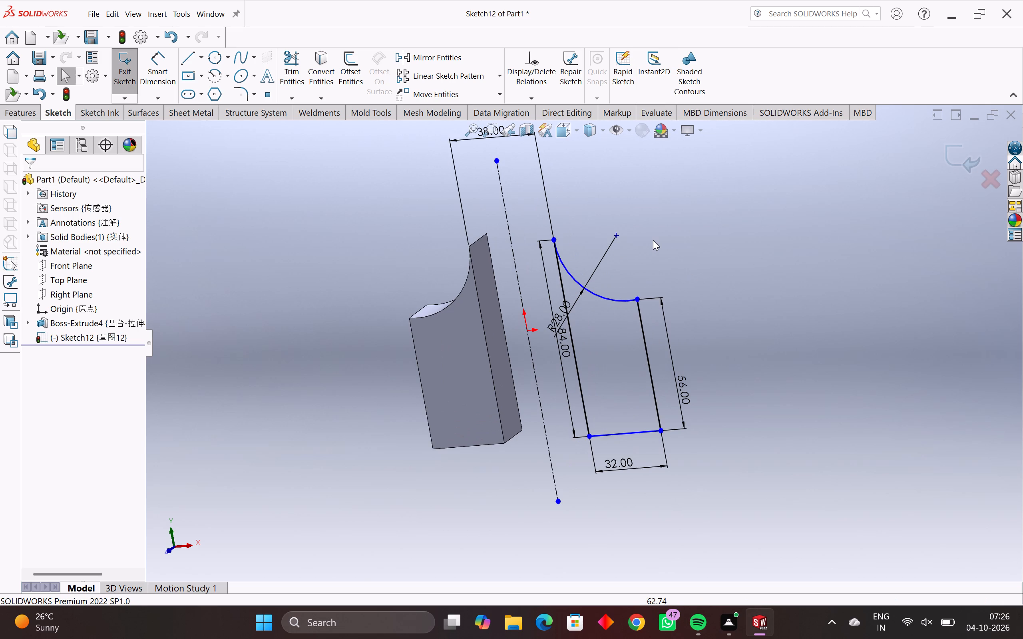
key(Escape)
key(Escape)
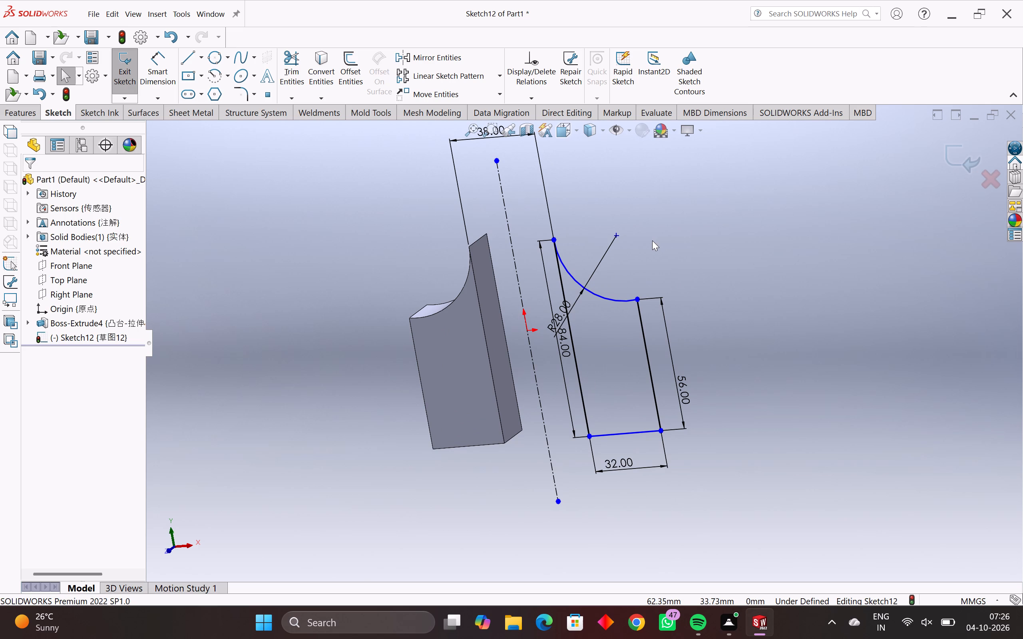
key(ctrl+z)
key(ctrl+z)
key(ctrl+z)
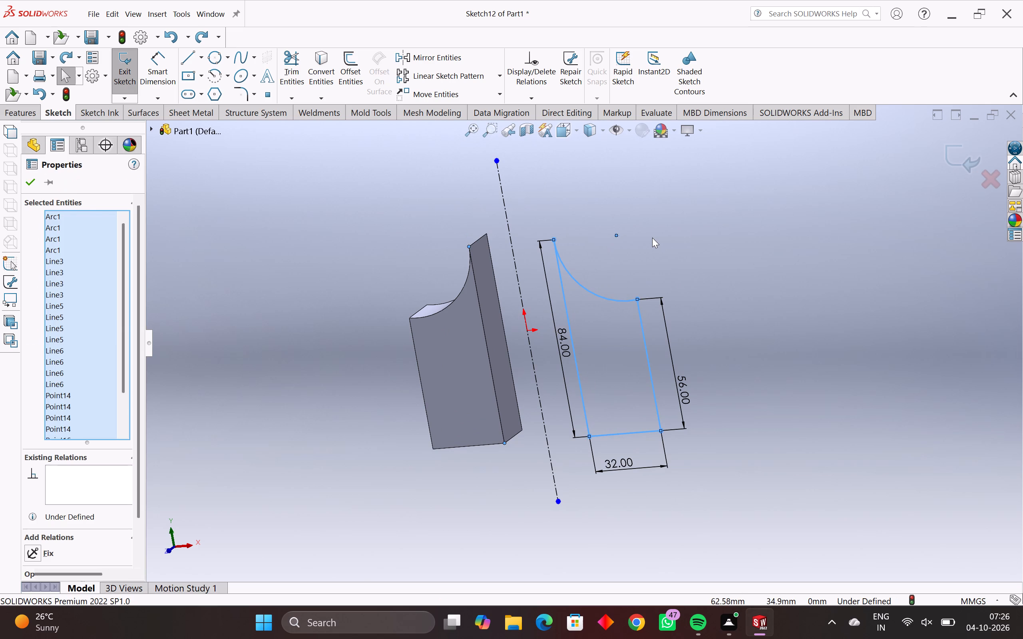
Undo the 32 mm dimension, the arc trimming and the circle, back to the two dimensioned vertical lines and the 38 mm base line.
key(ctrl+z)
key(ctrl+z)
key(ctrl+z)
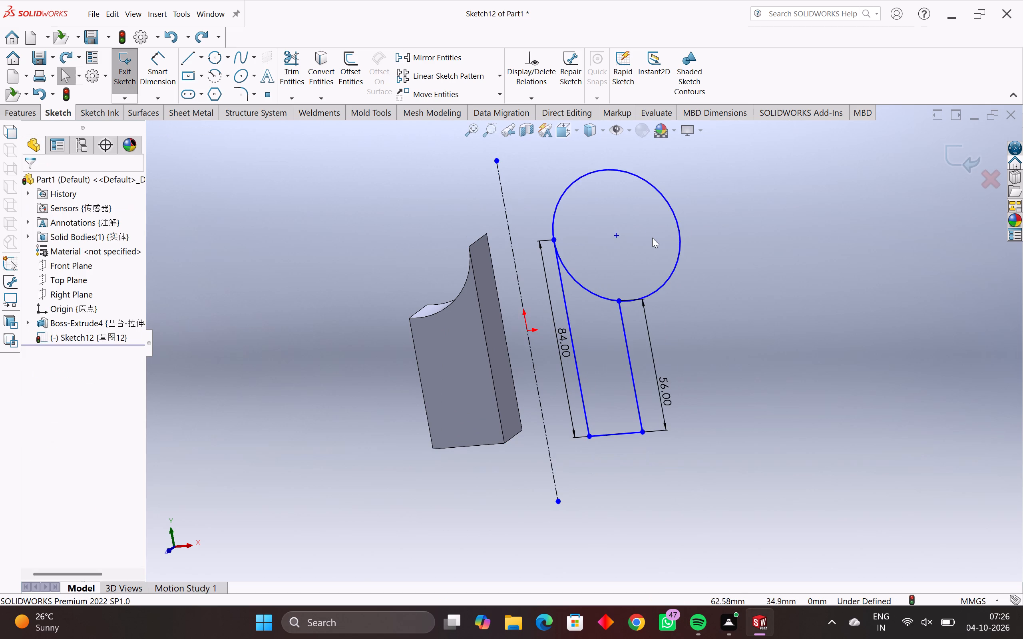
key(ctrl+z)
key(ctrl+z)
key(ctrl+z)
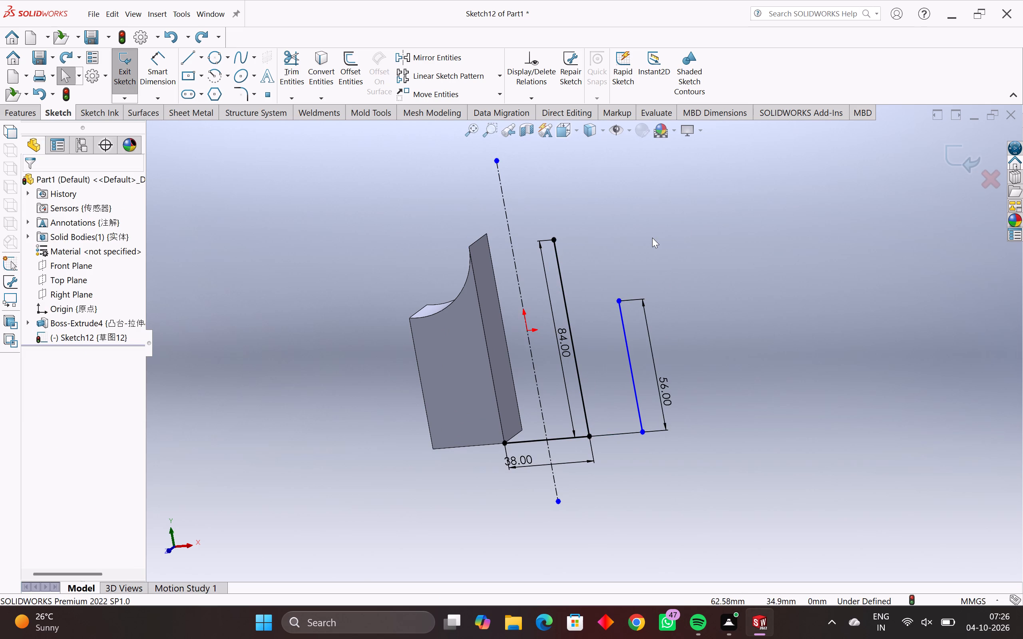
Undo the remaining dimensions and profile lines, back to the horizontal line running from the solid body's bottom corner across the centreline.
key(ctrl+z)
key(ctrl+z)
key(ctrl+z)
key(ctrl+z)
key(ctrl+z)
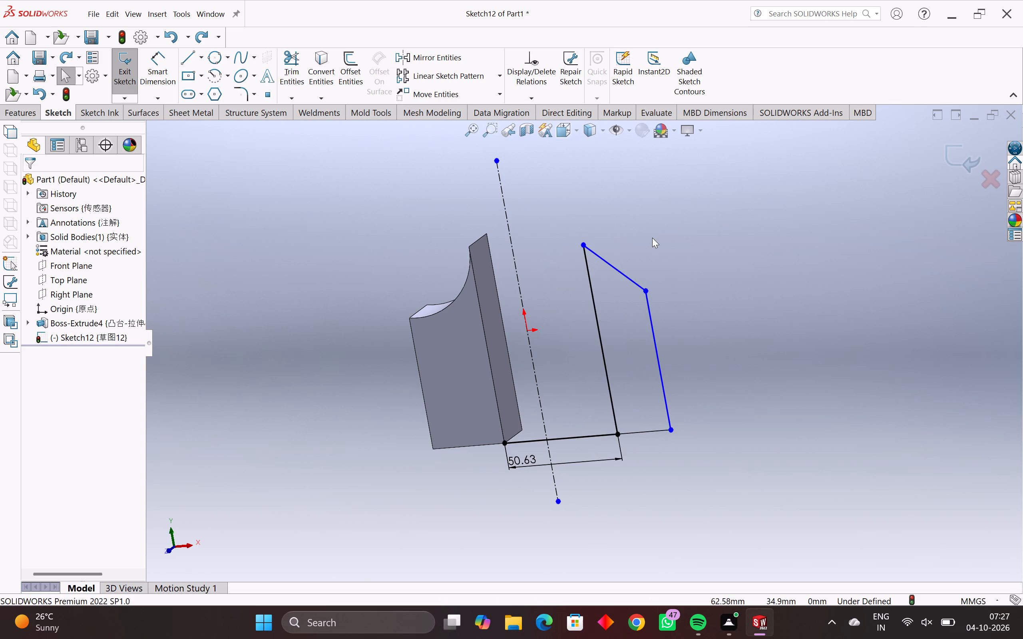
key(ctrl+z)
key(ctrl+z)
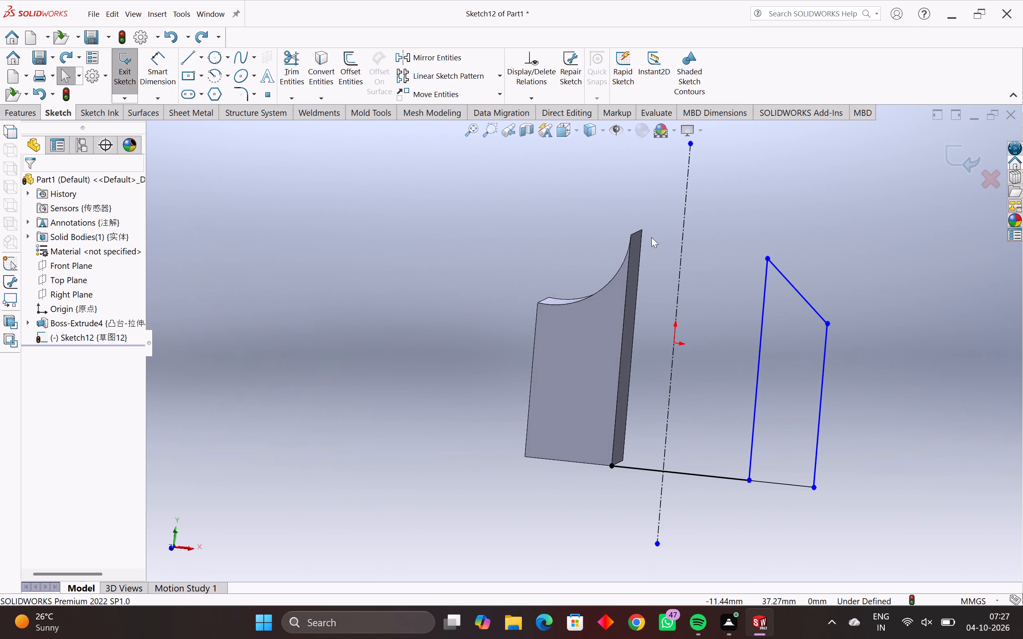
key(ctrl+z)
key(ctrl+z)
key(ctrl+z)
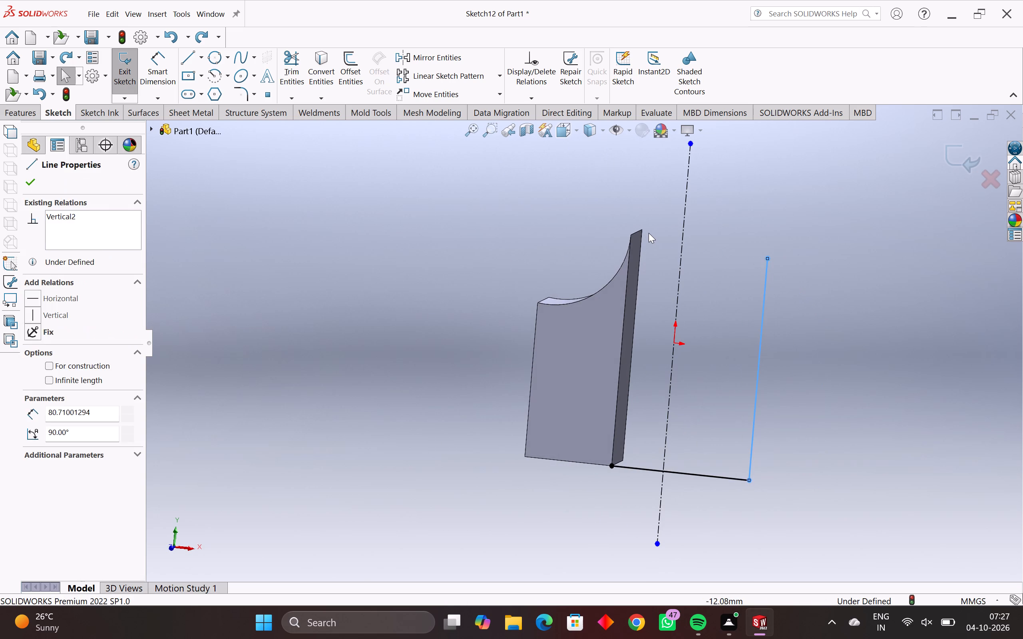
key(ctrl+z)
key(ctrl+z)
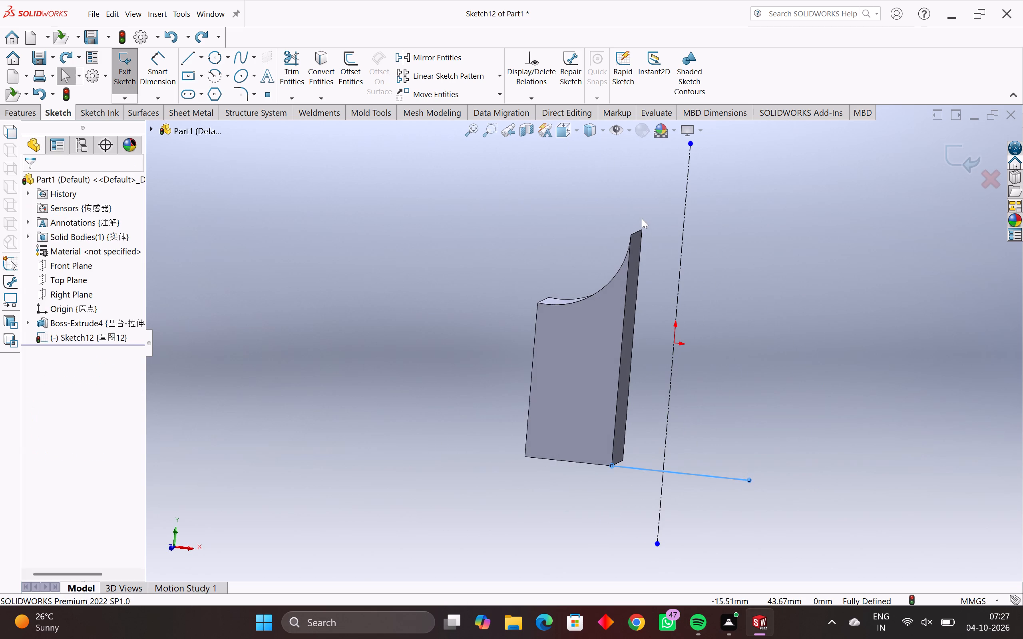
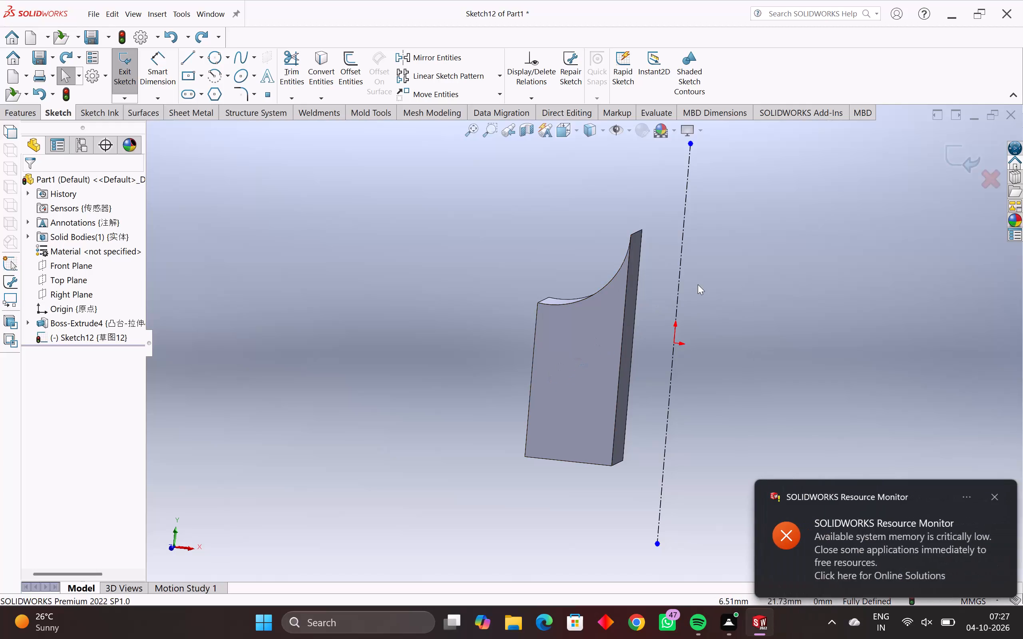
Delete the long vertical centerline running through the sketch origin.
click(682, 226)
key(Delete)
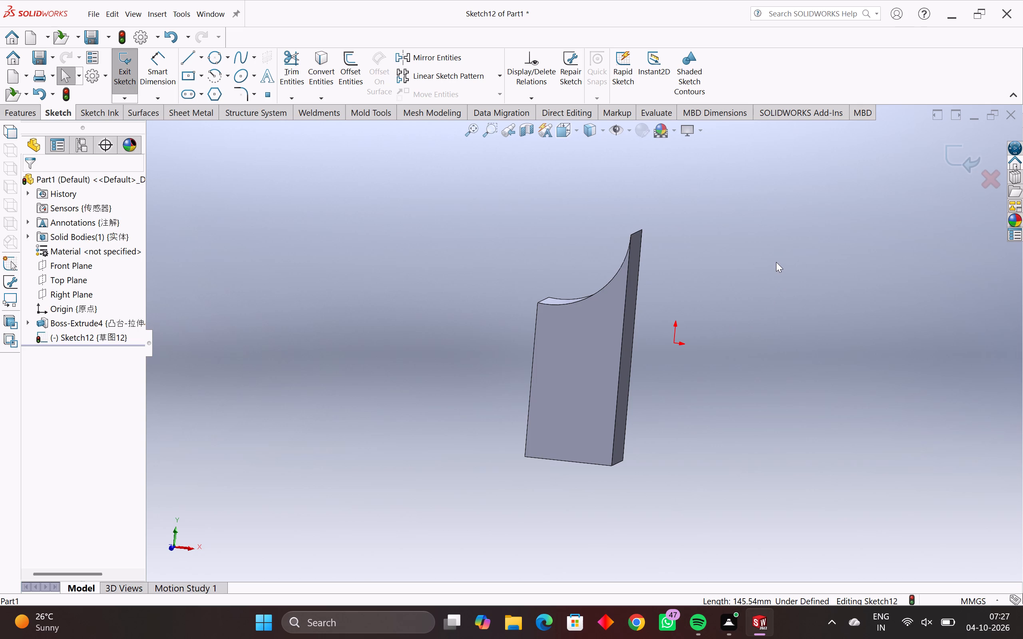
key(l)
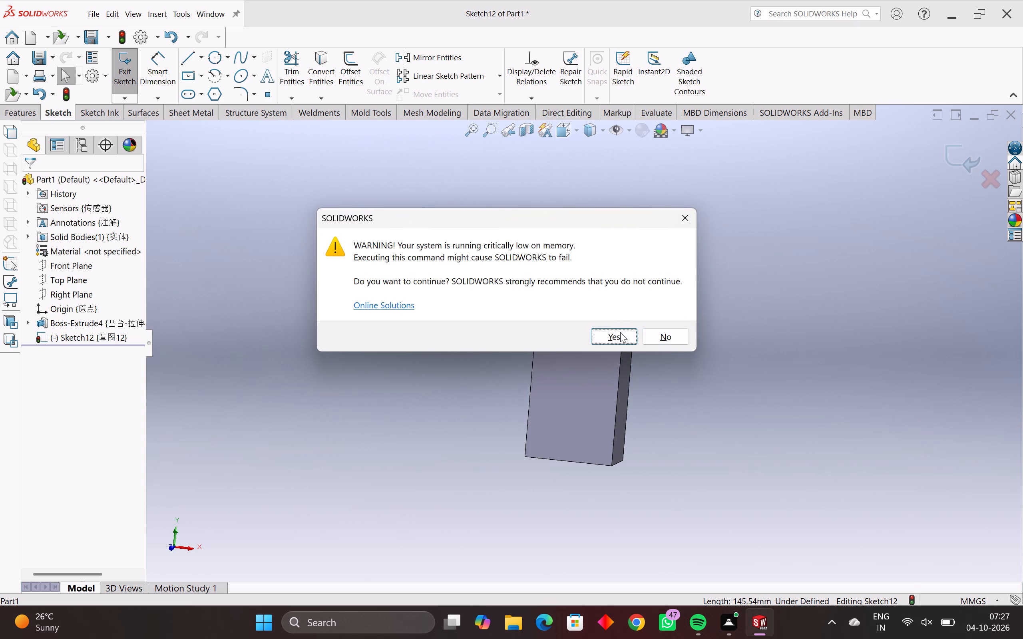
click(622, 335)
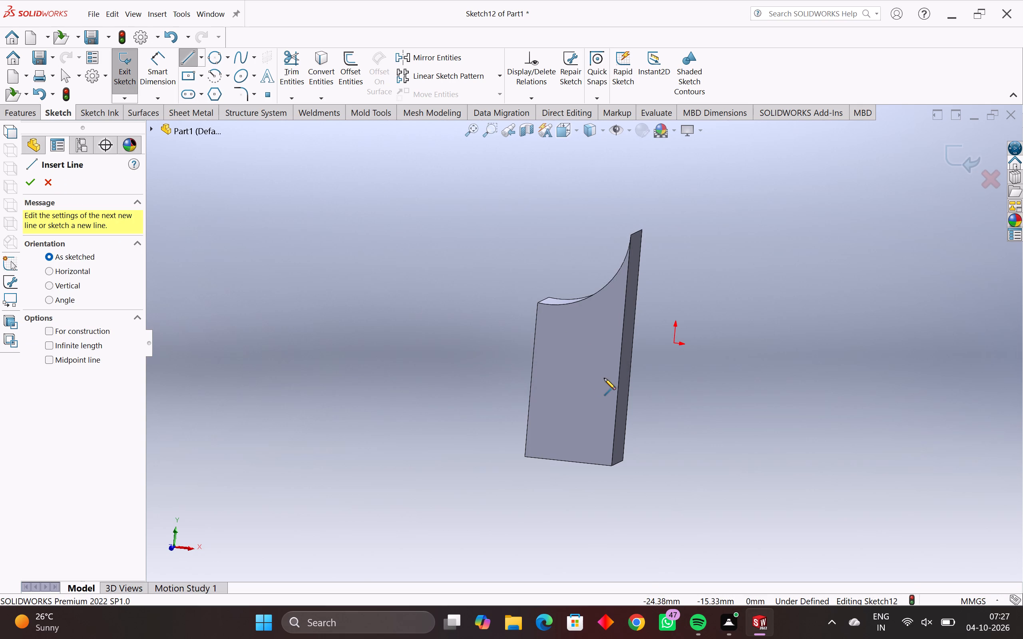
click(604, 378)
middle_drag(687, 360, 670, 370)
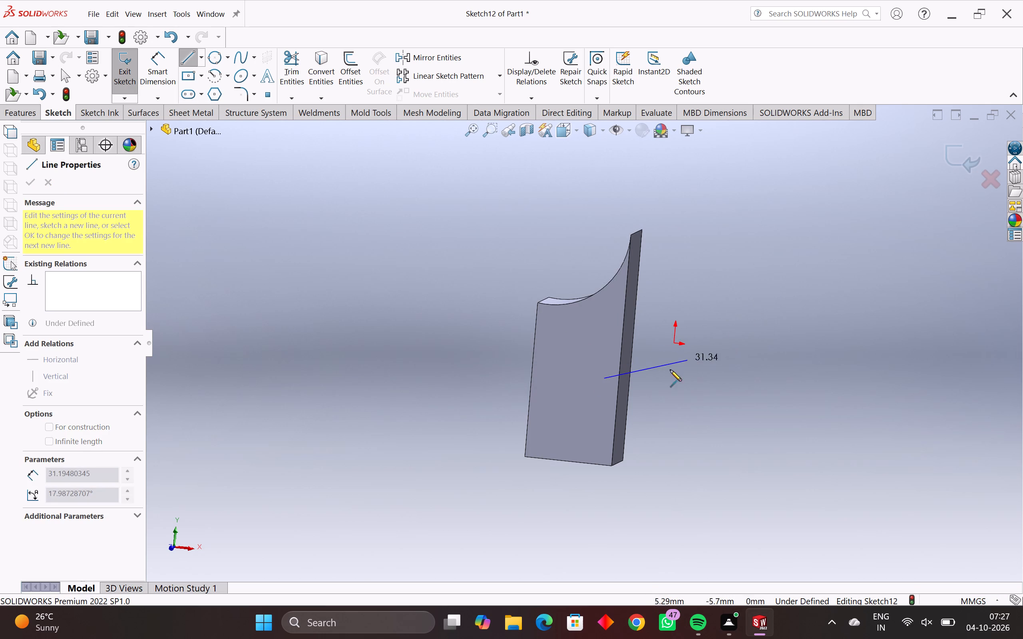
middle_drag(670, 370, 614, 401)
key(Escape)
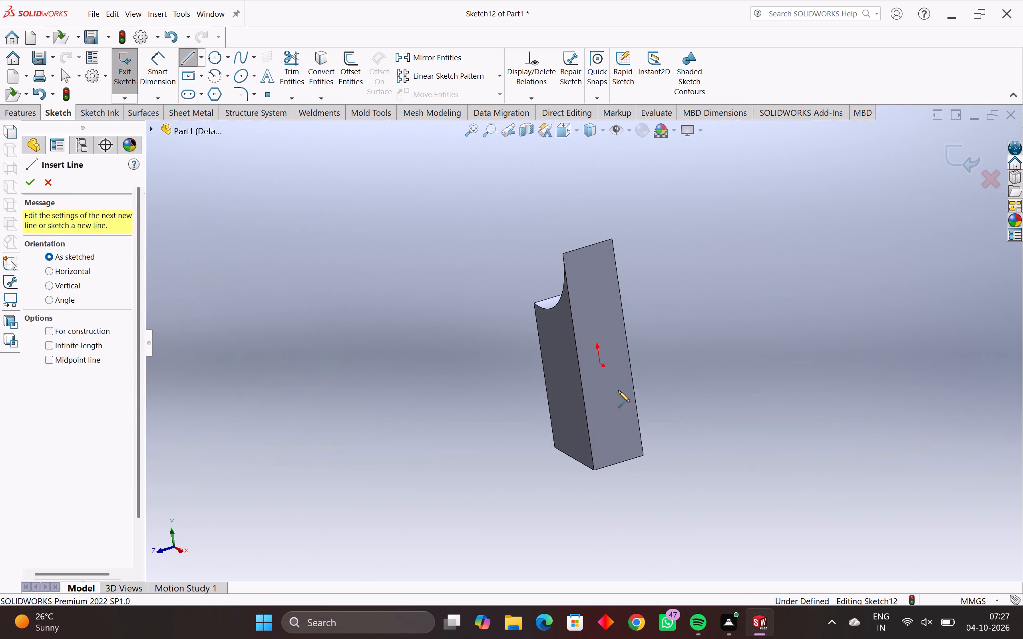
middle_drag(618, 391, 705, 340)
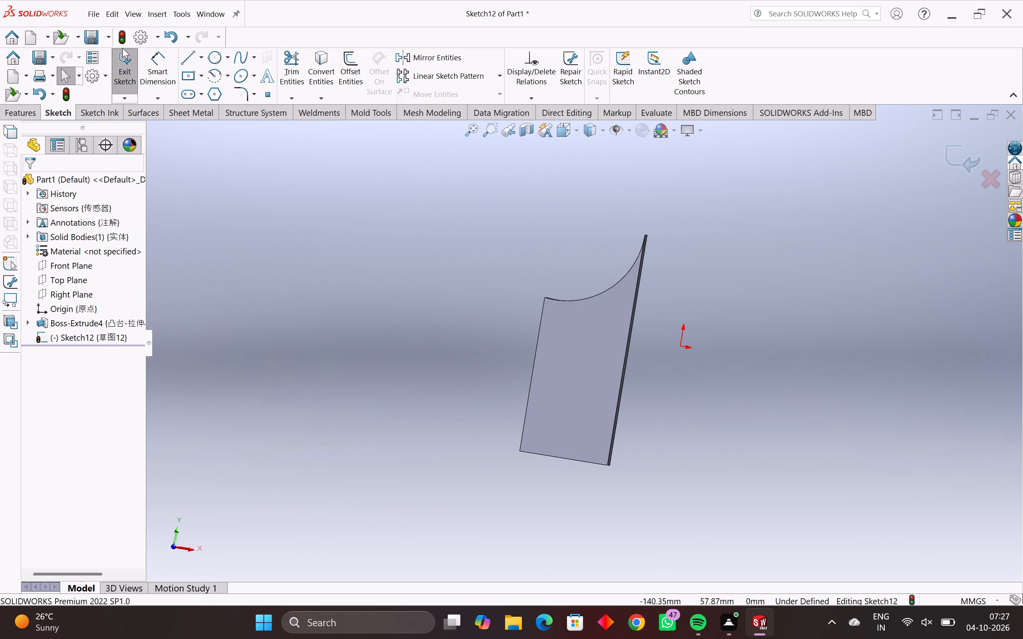
Sketch an open three-line profile beside the solid body: about 78 mm vertical, about 33 mm horizontal base, and about 57 mm vertical.
click(565, 331)
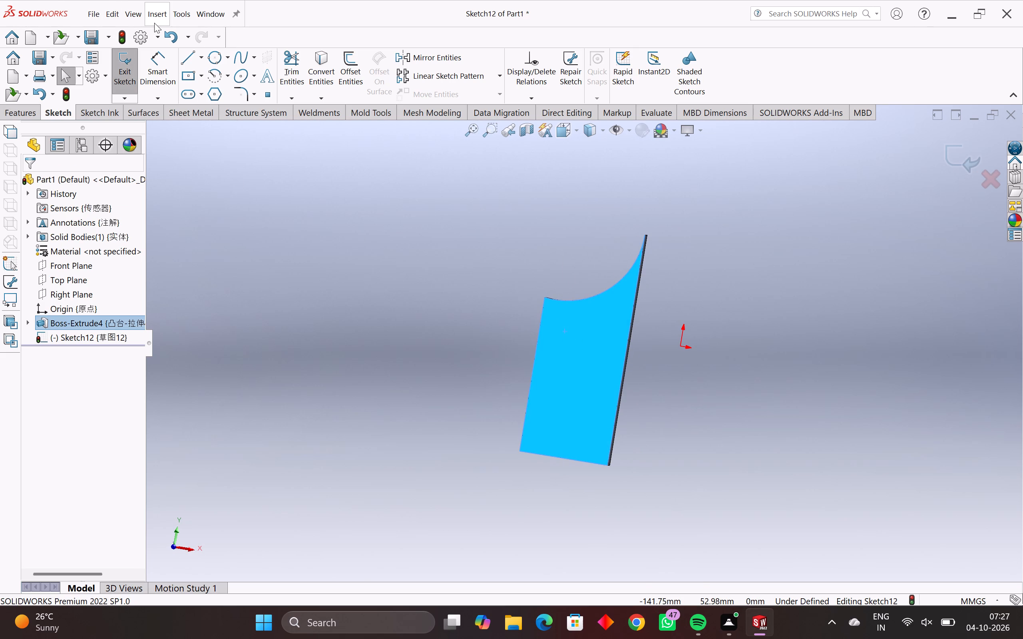
click(189, 63)
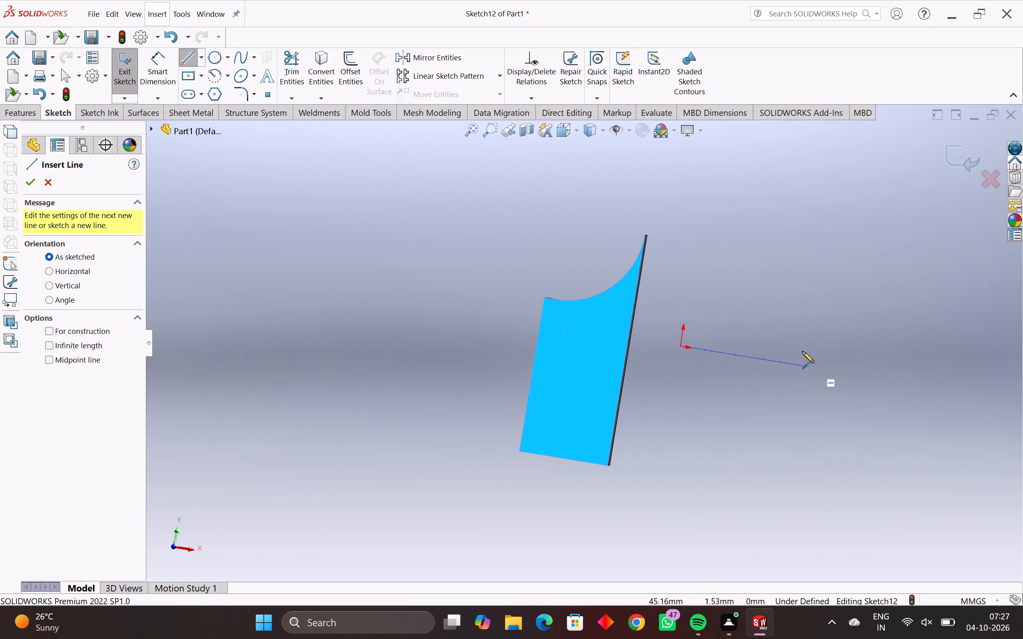
drag(804, 268, 807, 282)
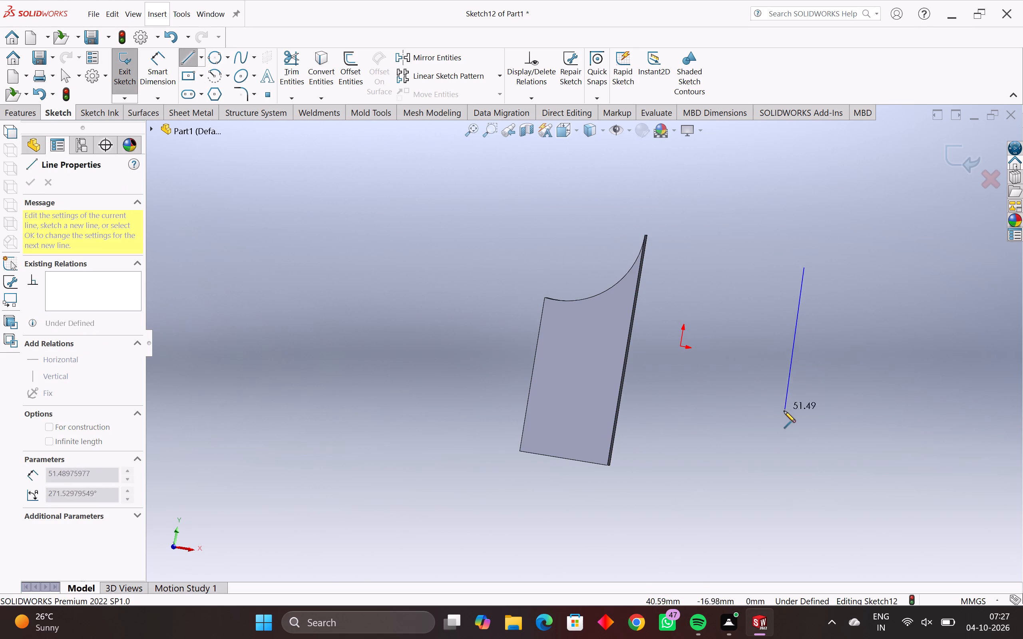
middle_drag(780, 415, 740, 388)
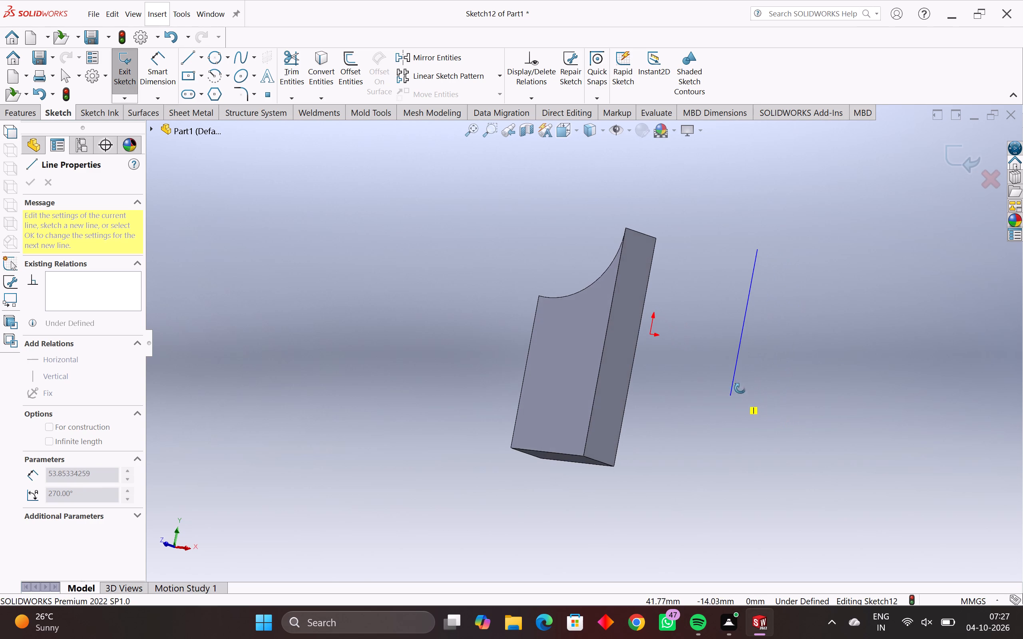
middle_drag(740, 388, 651, 397)
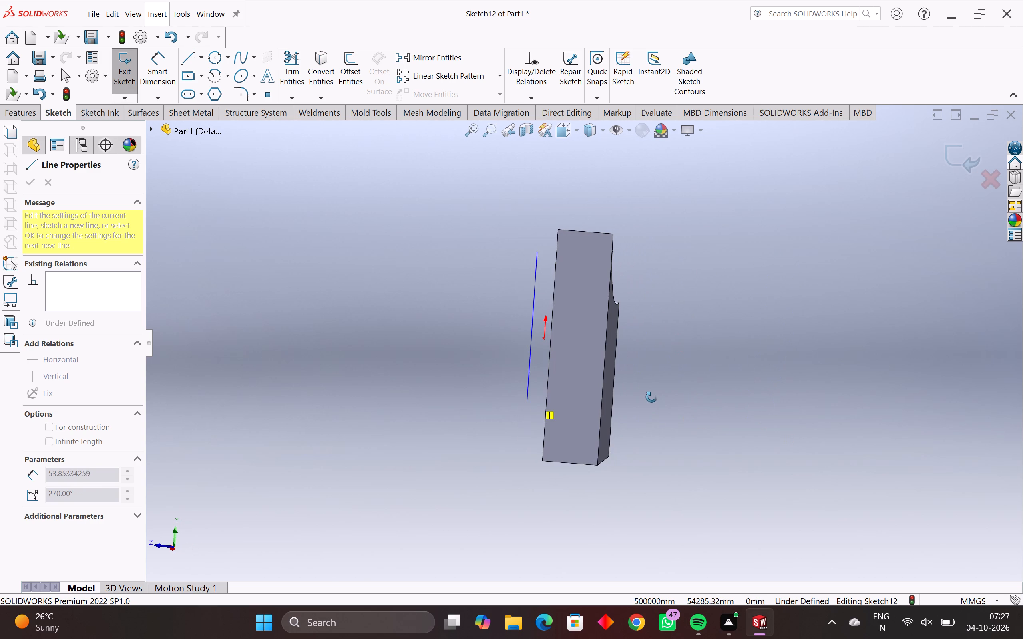
middle_drag(651, 397, 660, 404)
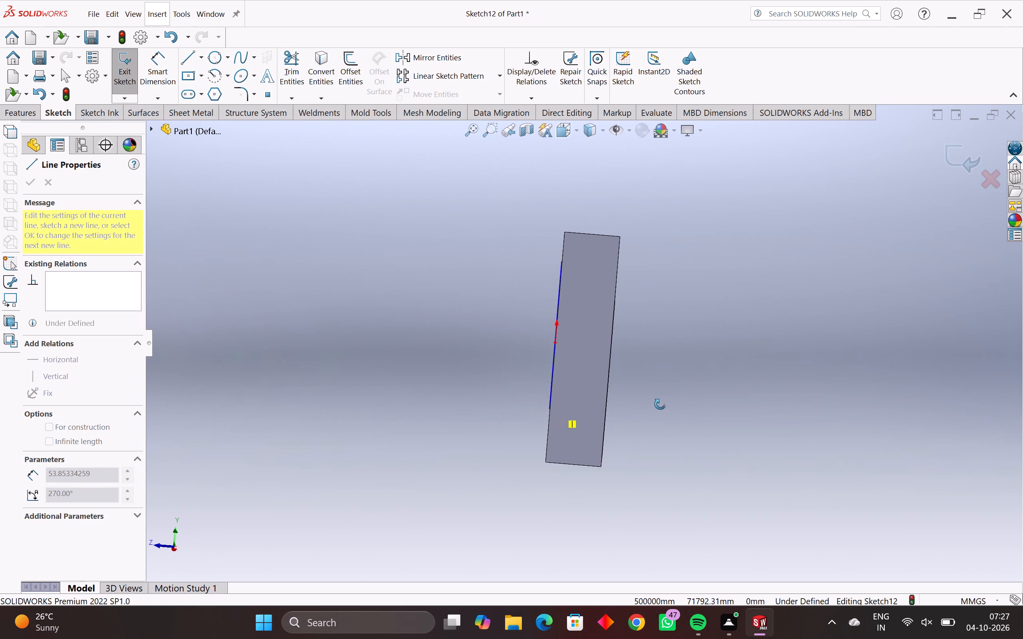
middle_drag(660, 404, 719, 393)
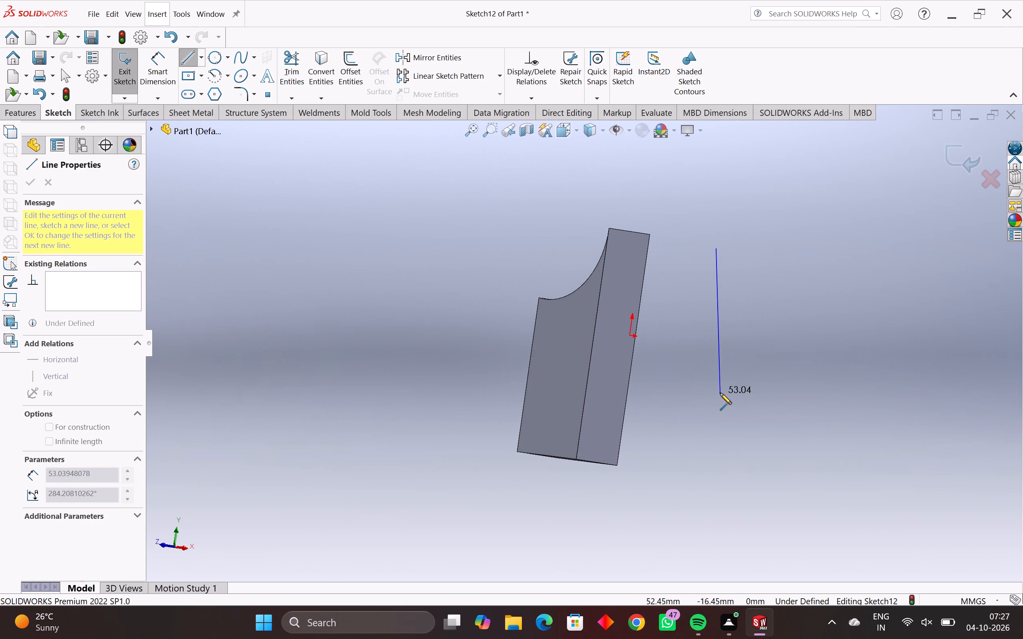
click(685, 463)
middle_drag(732, 468, 746, 480)
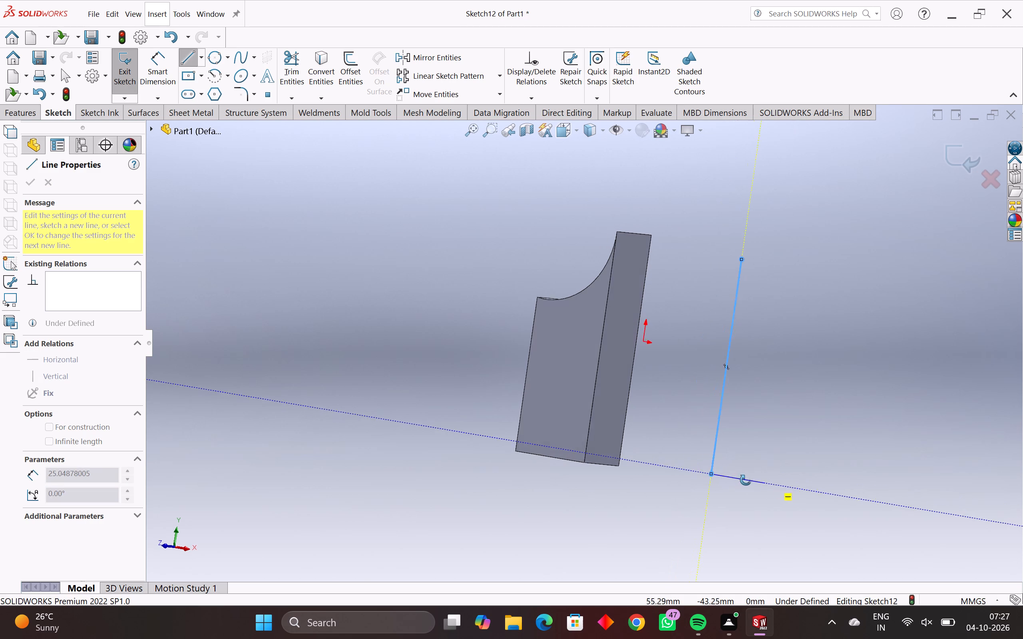
middle_drag(746, 480, 814, 519)
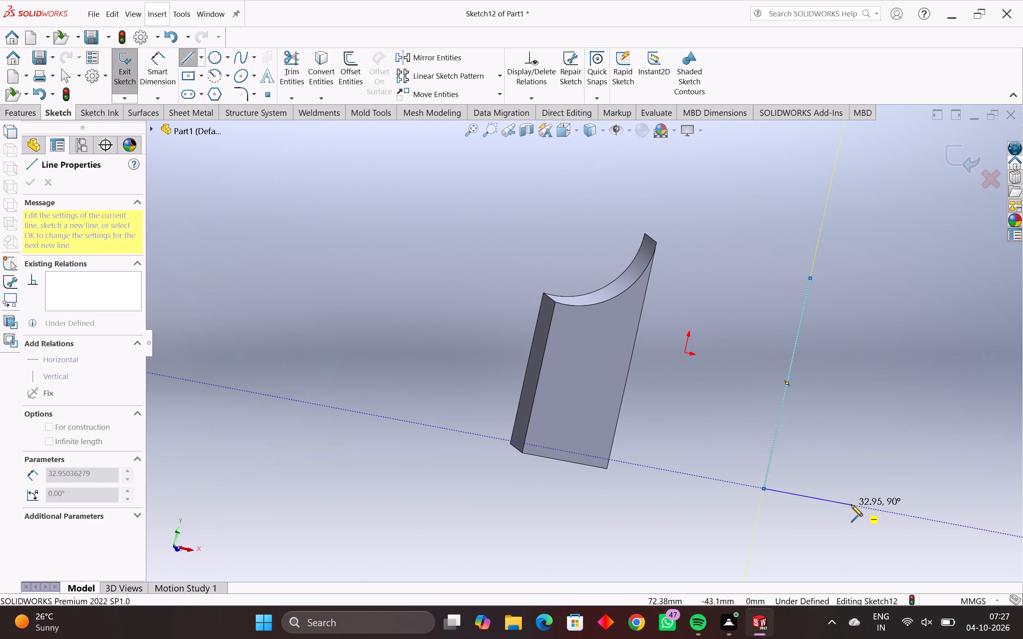
drag(851, 505, 847, 494)
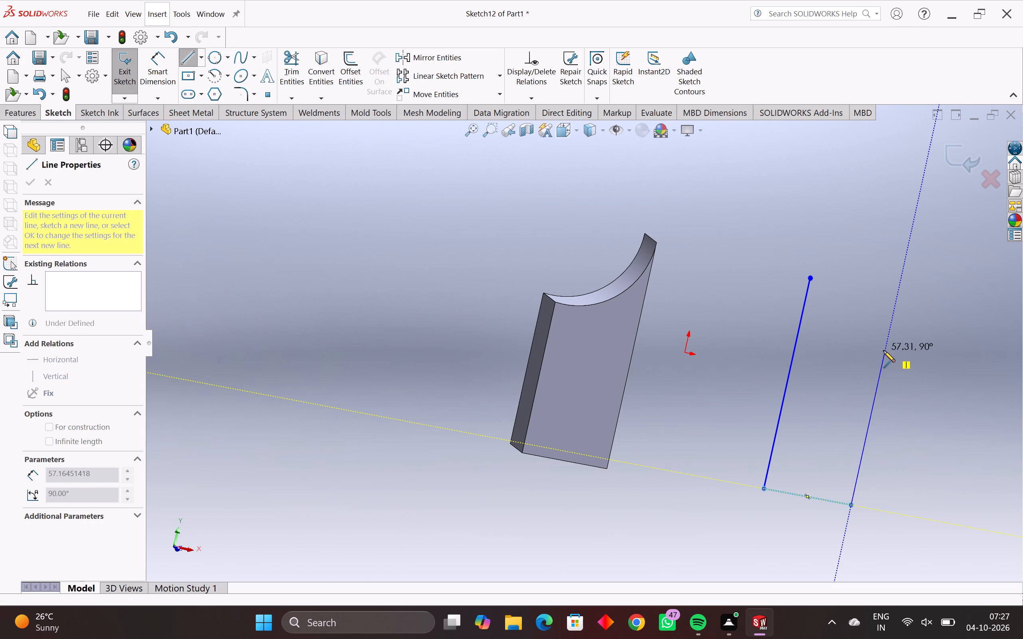
click(884, 351)
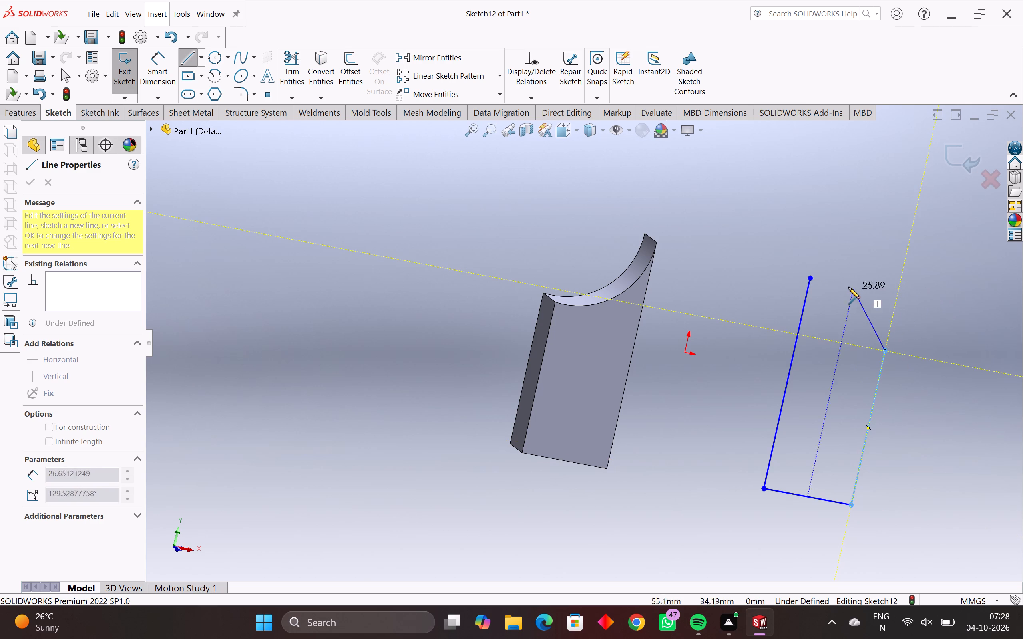
key(Escape)
key(Escape)
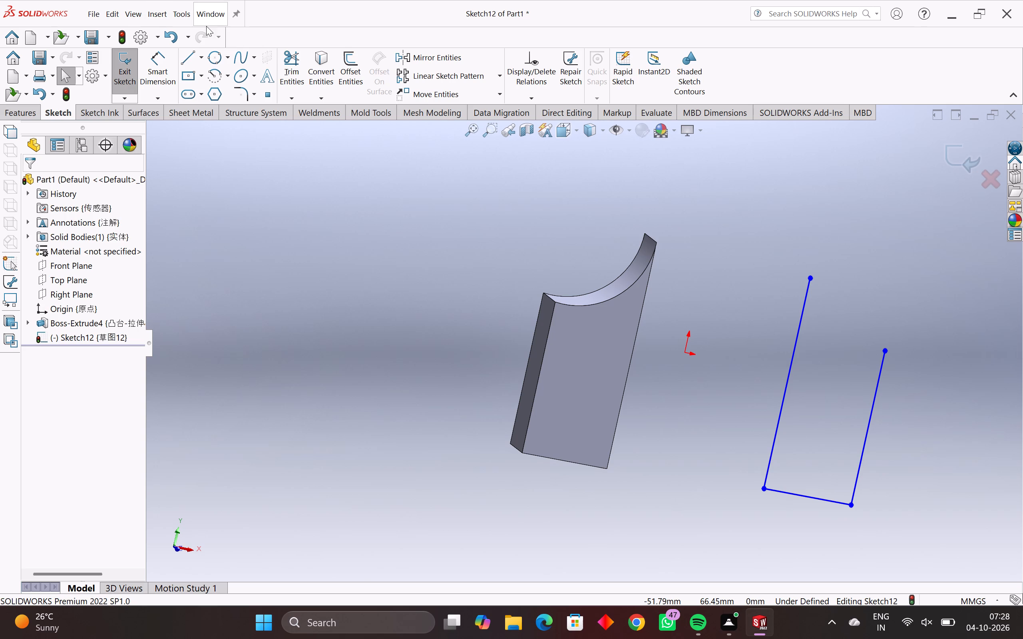
Dimension the longer vertical line of the open profile to 84 mm.
click(169, 55)
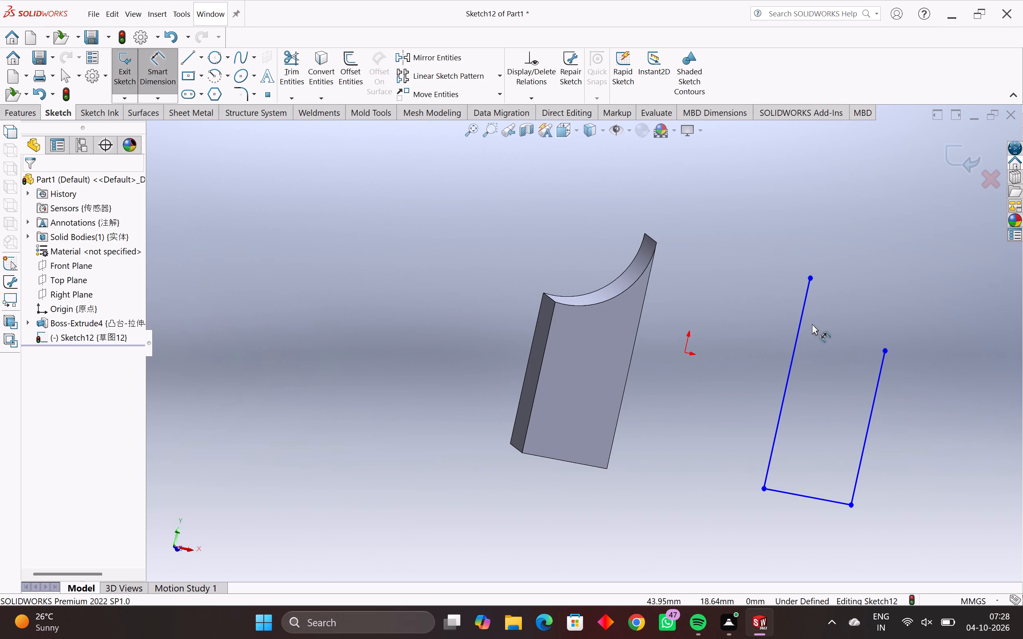
click(804, 314)
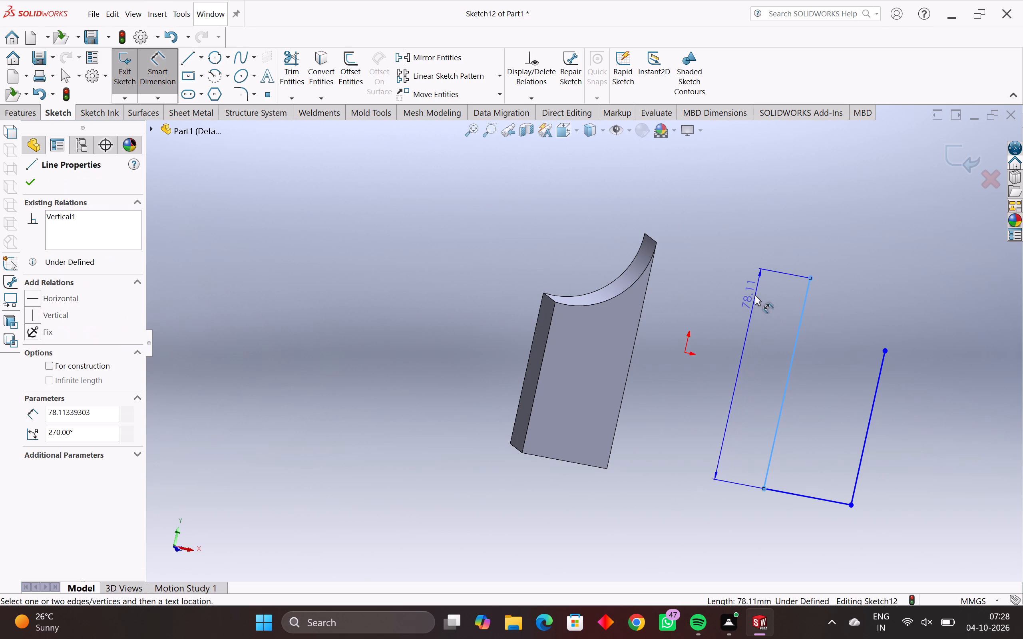
click(748, 334)
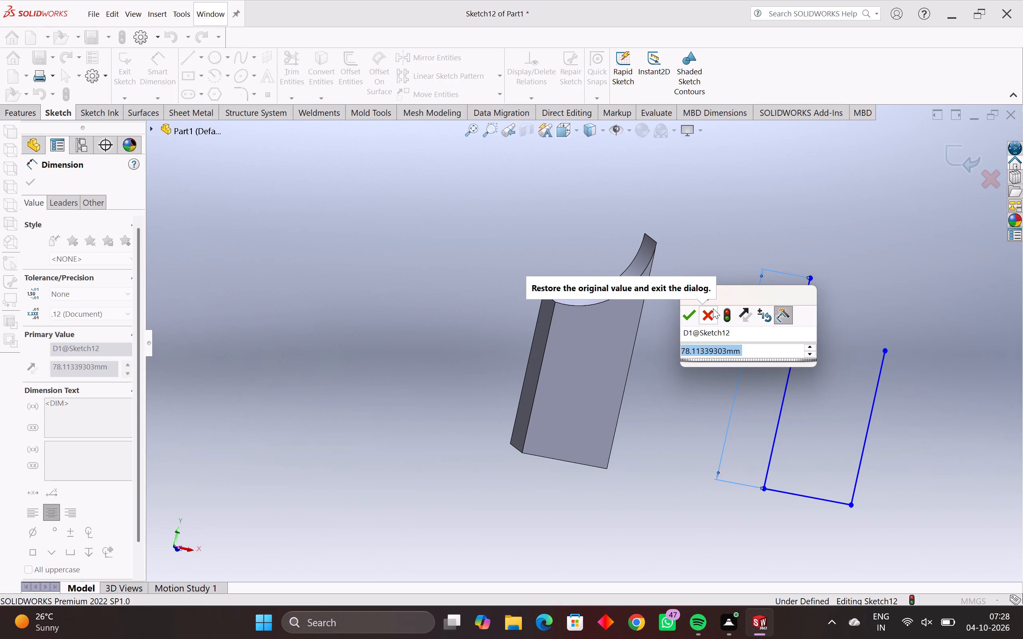
key(8)
key(4)
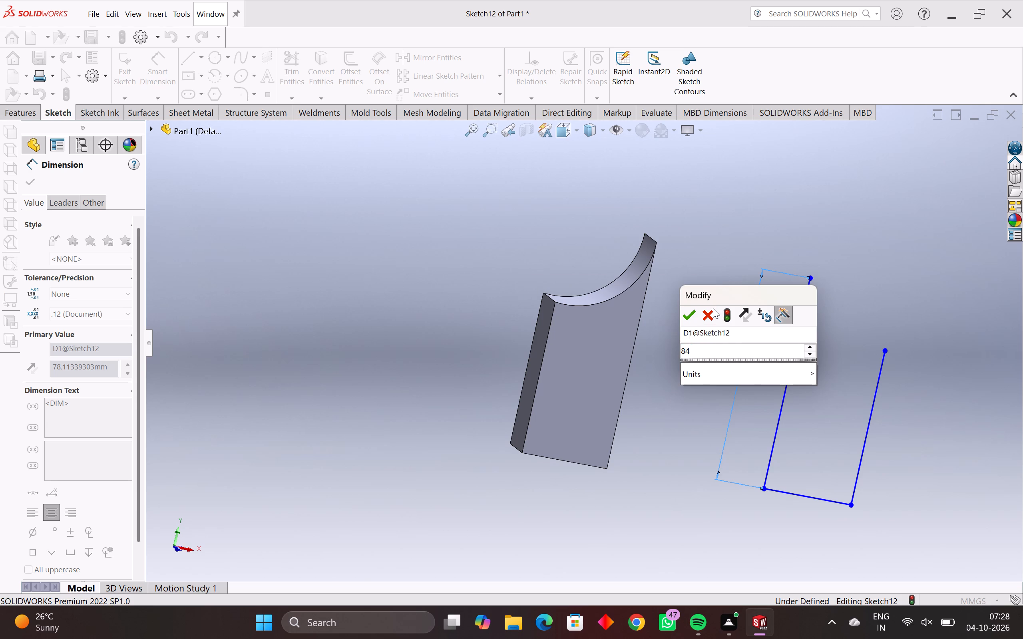
key(Return)
Dimension the horizontal base line of the open profile to 32 mm.
middle_drag(774, 301, 758, 310)
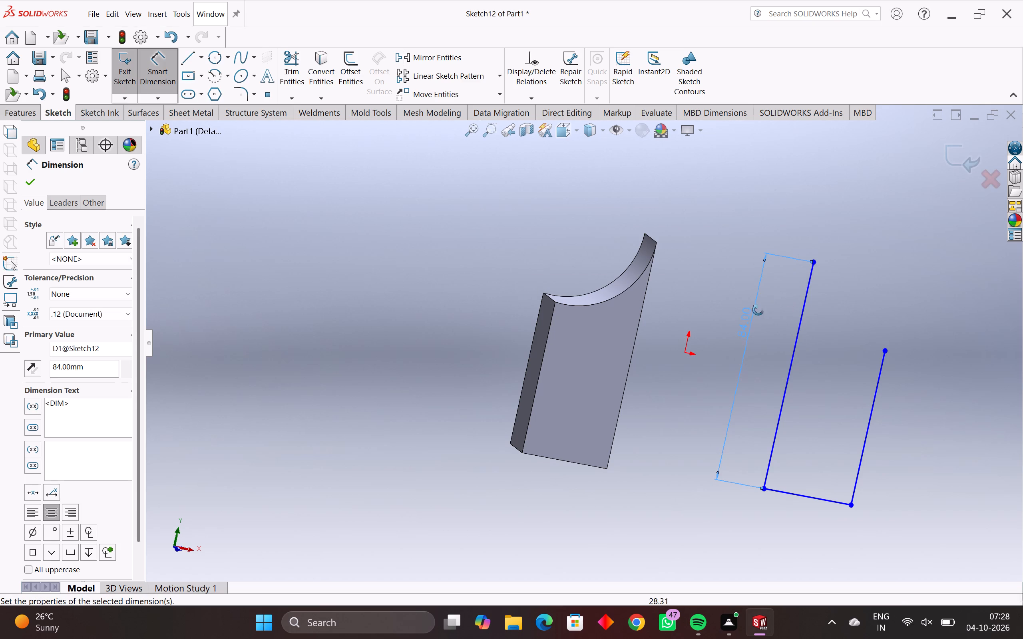
middle_drag(758, 310, 726, 314)
click(803, 346)
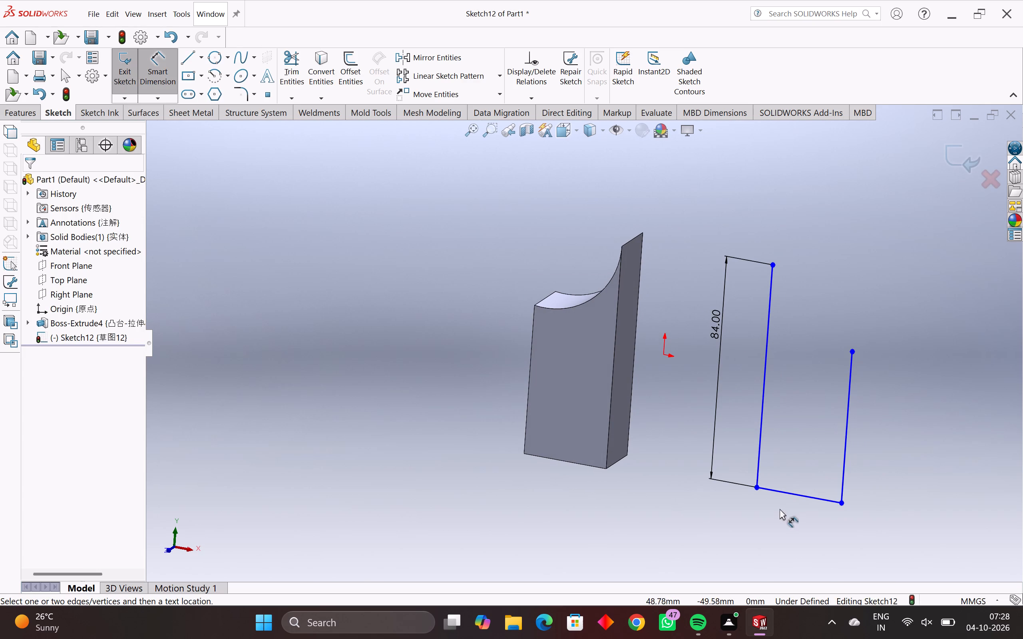
drag(790, 492, 786, 500)
click(776, 523)
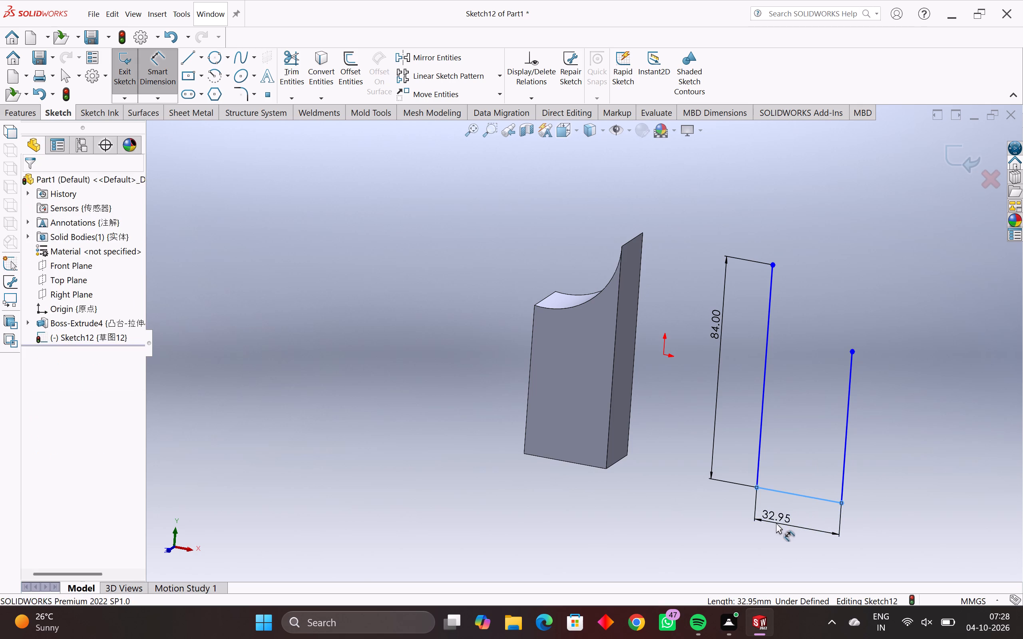
key(3)
key(2)
key(Return)
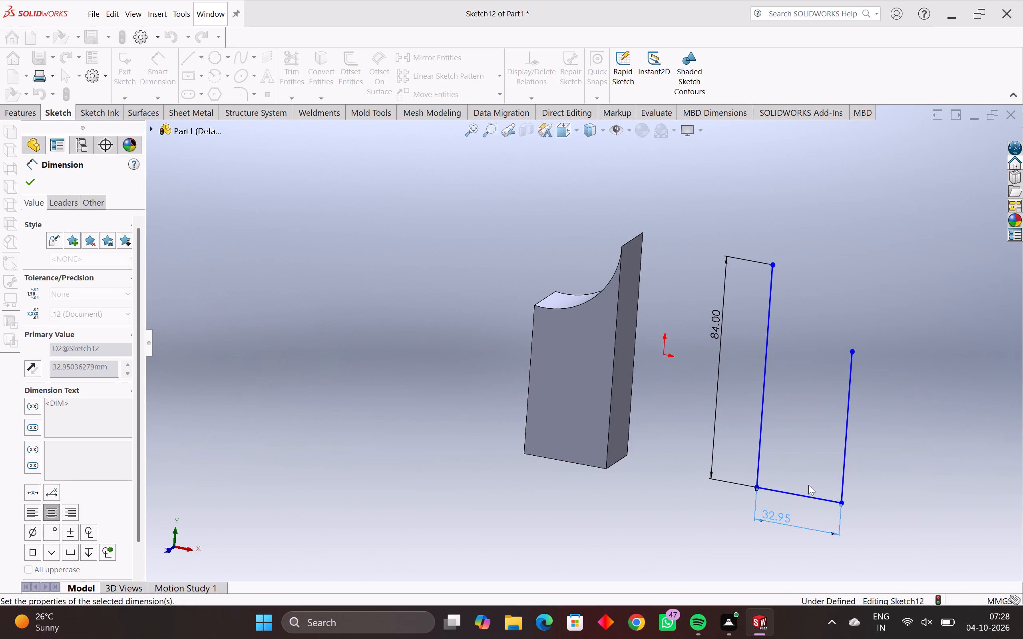
Dimension the shorter vertical line of the open profile to 56 mm.
click(843, 451)
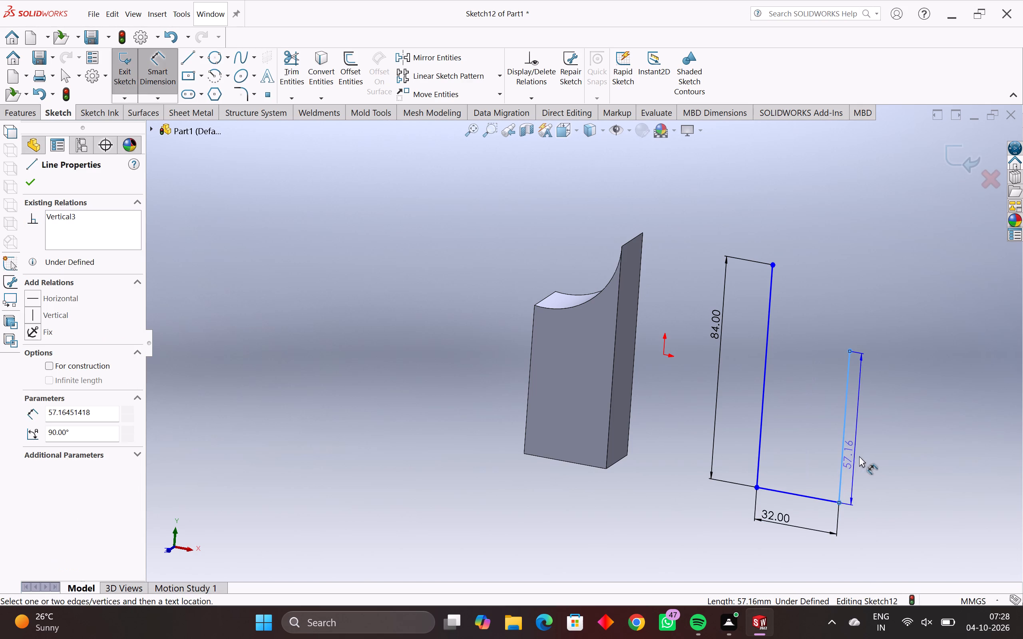
click(863, 457)
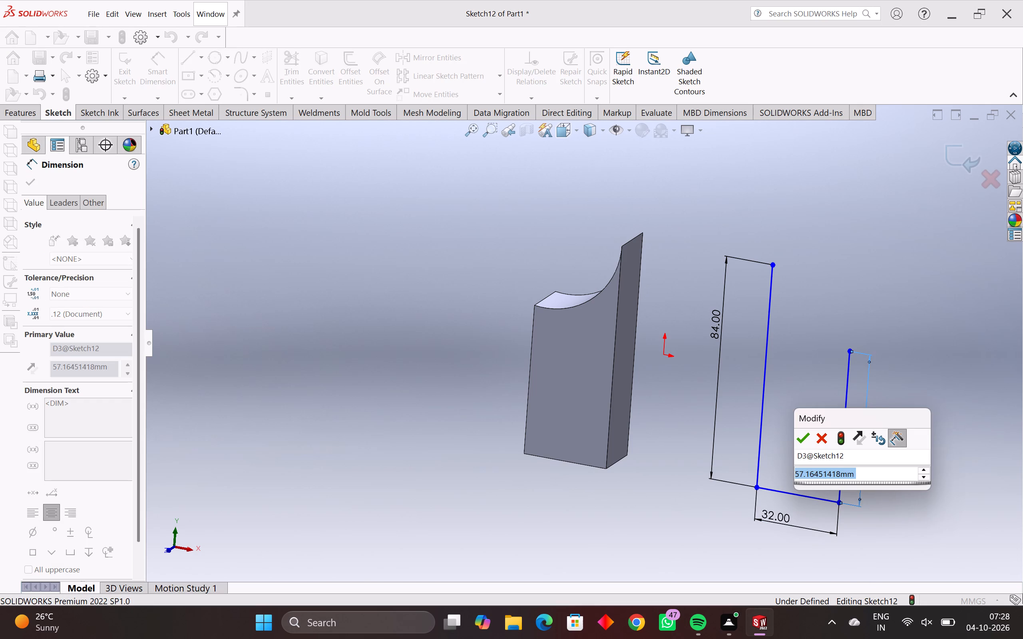
text(56)
key(Return)
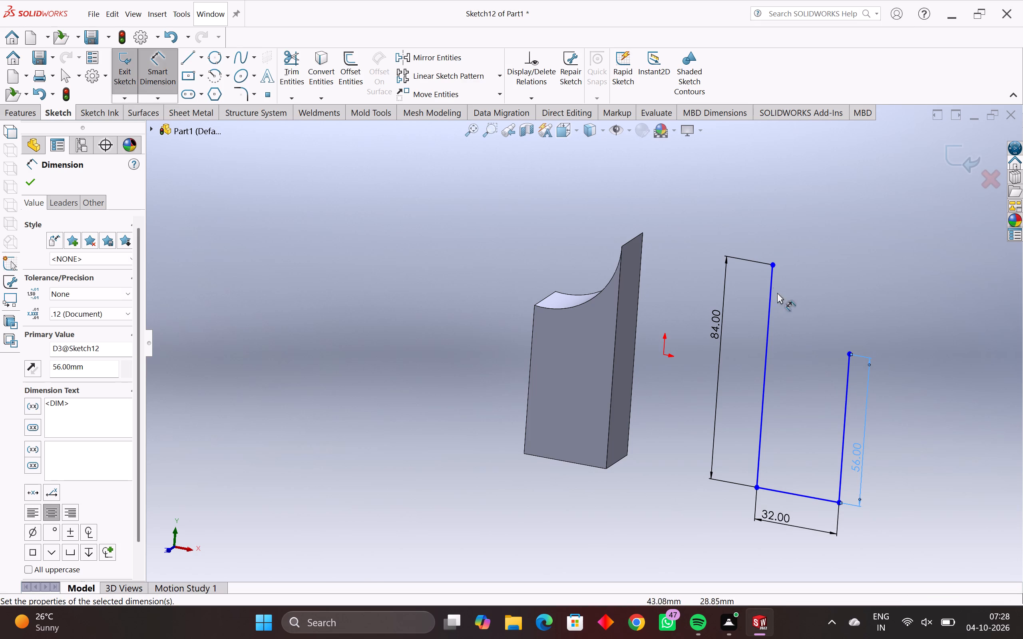
Sketch a perimeter circle through the upper endpoints of both vertical lines and set its radius to 28 mm.
click(215, 56)
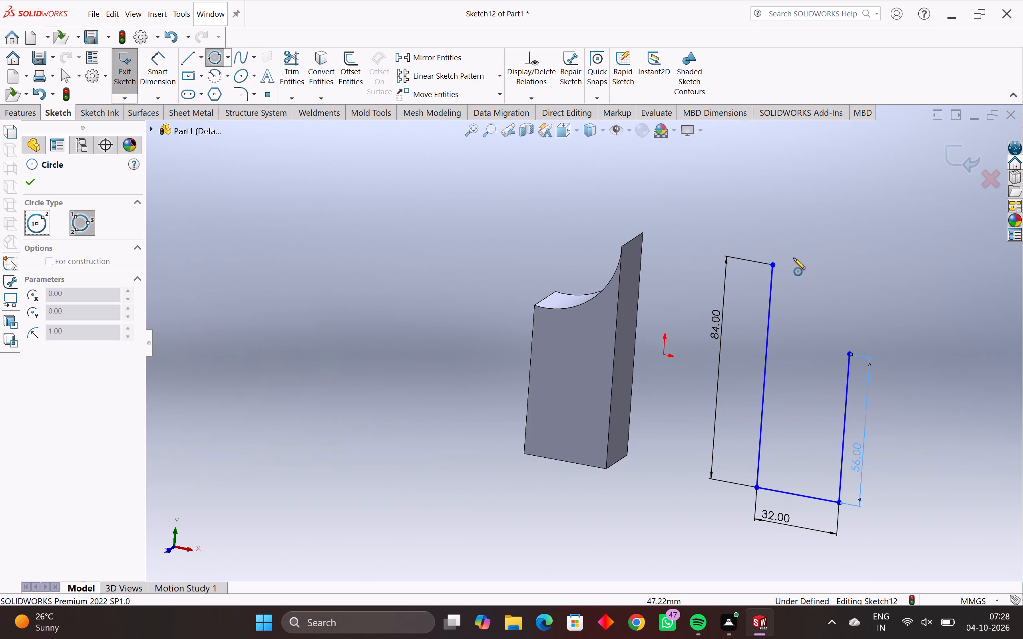
drag(772, 264, 778, 267)
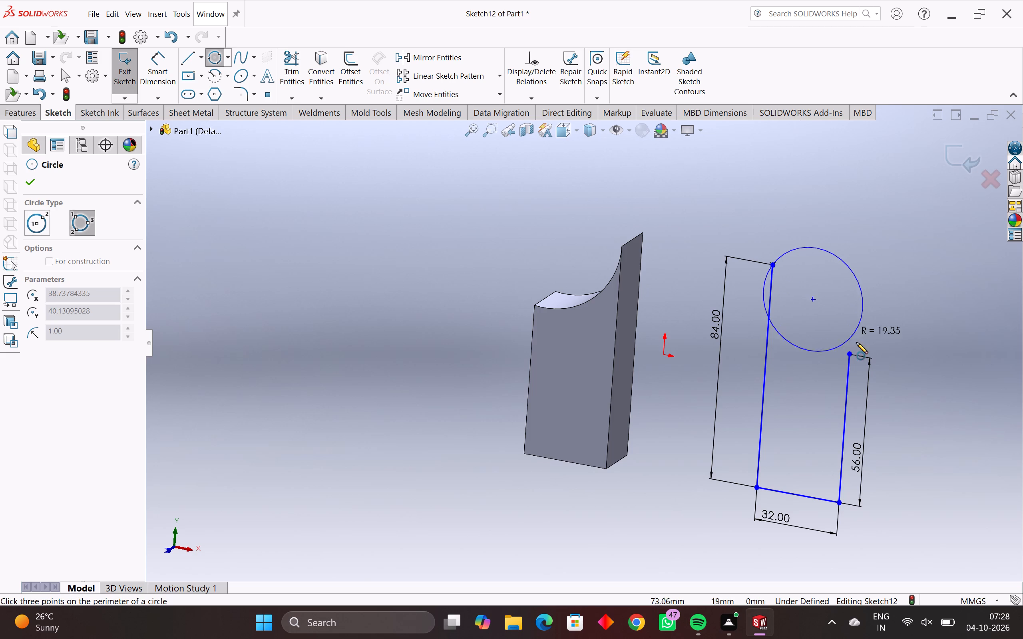
click(848, 353)
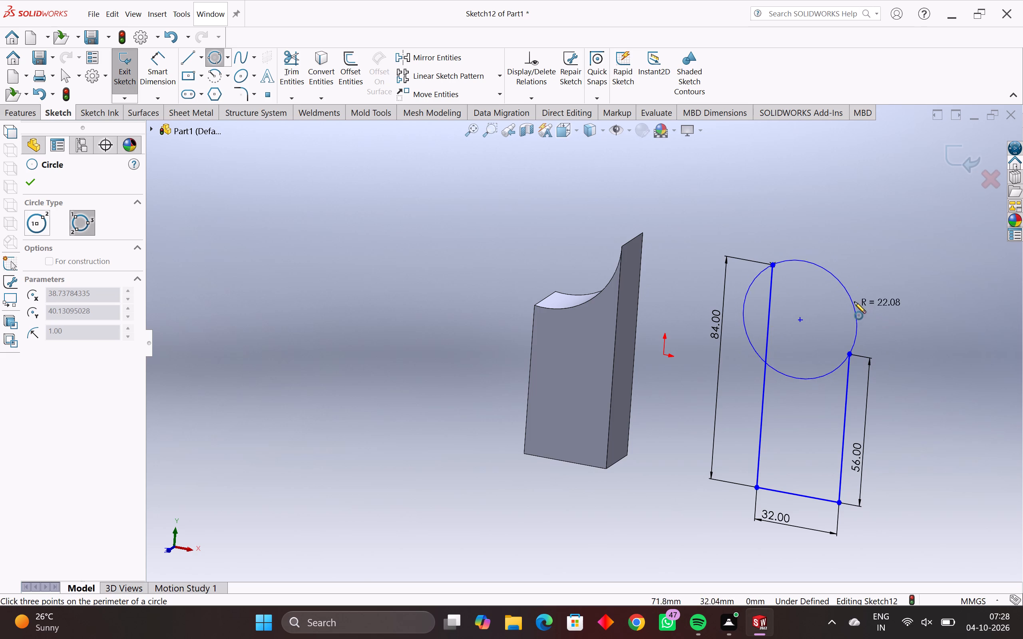
click(875, 247)
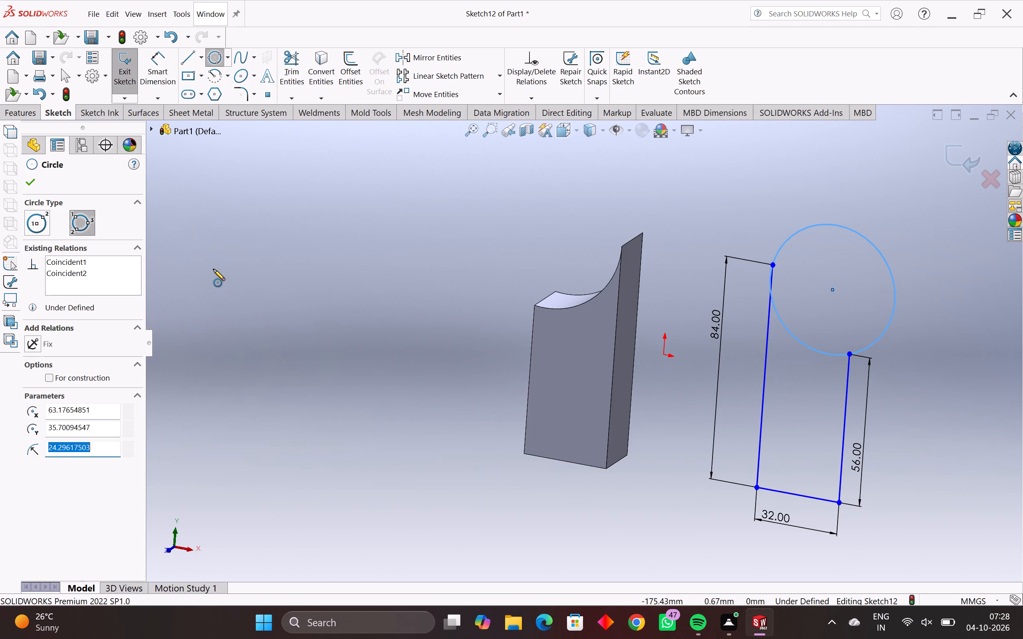
text(28)
key(Return)
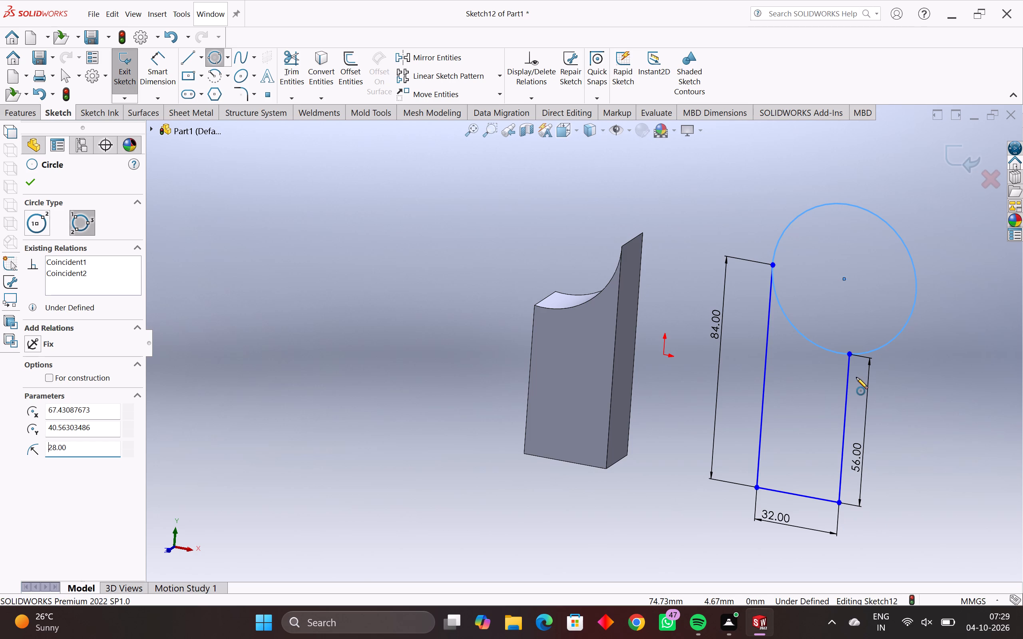
key(Escape)
key(Escape)
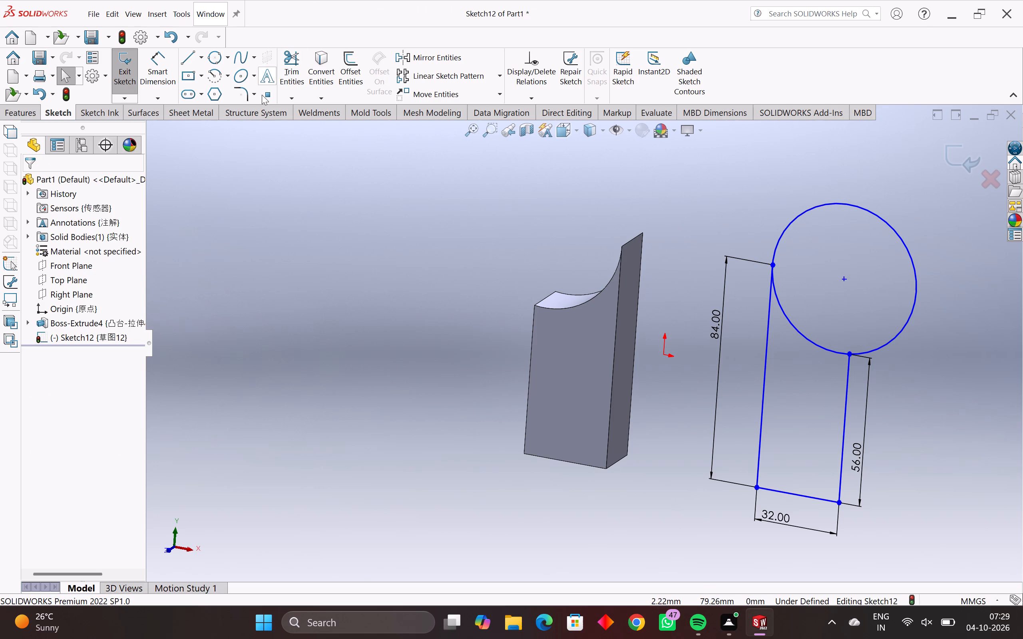
Trim away the outer portion of the circle, keeping the concave arc between the two vertical lines' upper endpoints.
drag(292, 65, 294, 83)
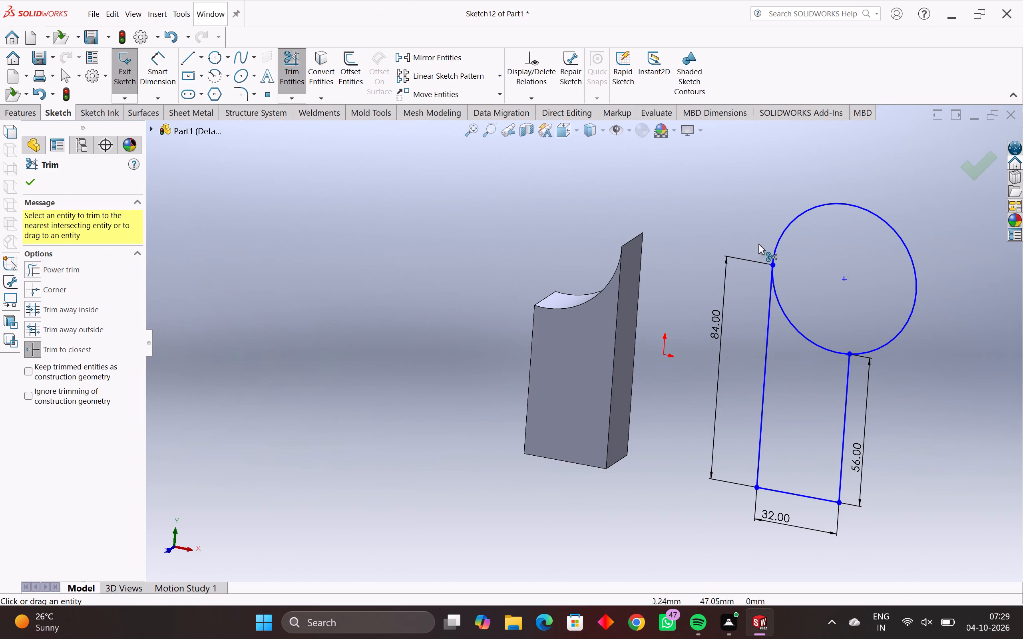
click(781, 232)
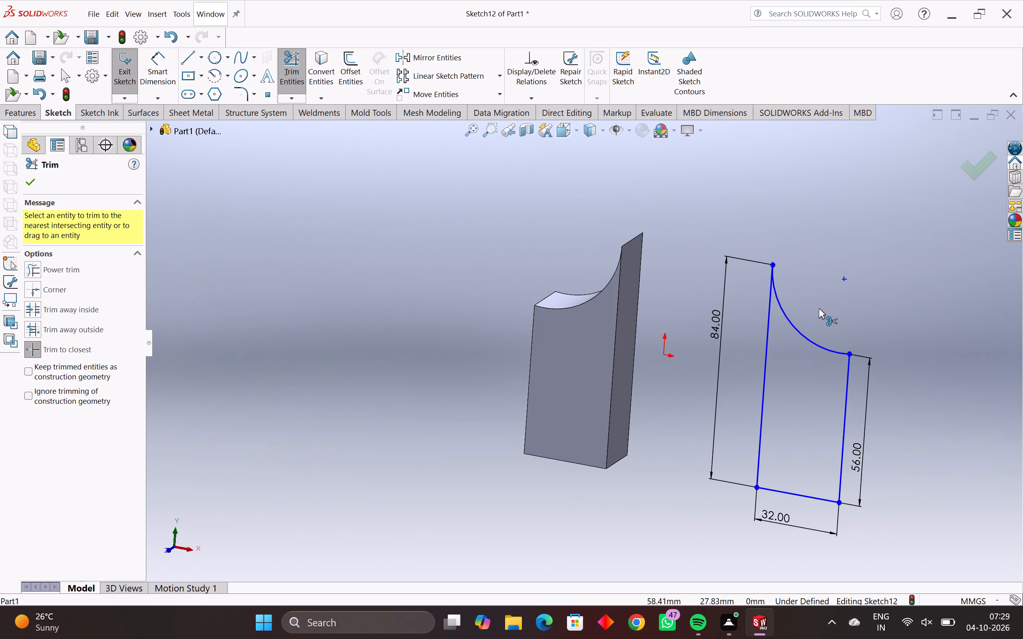
middle_drag(637, 463, 675, 460)
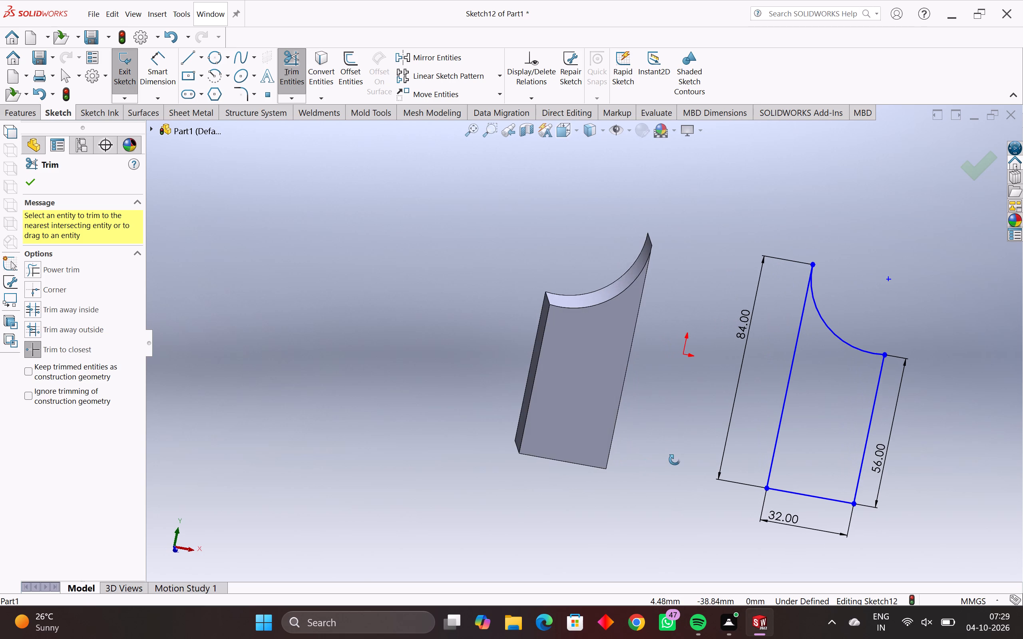
middle_drag(675, 460, 621, 453)
drag(918, 210, 838, 377)
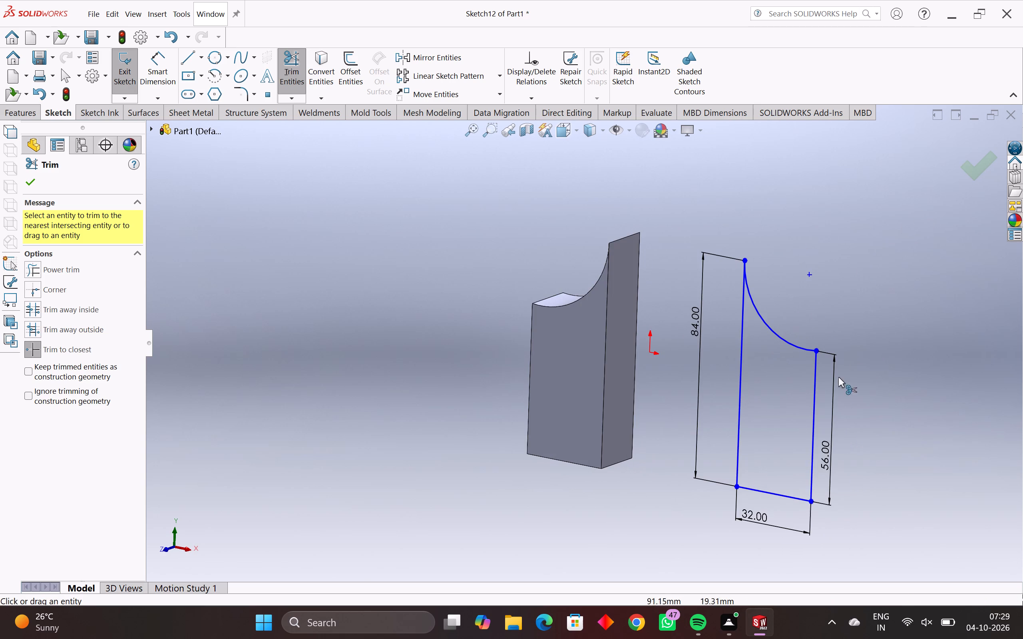
drag(838, 377, 928, 363)
key(Escape)
key(Escape)
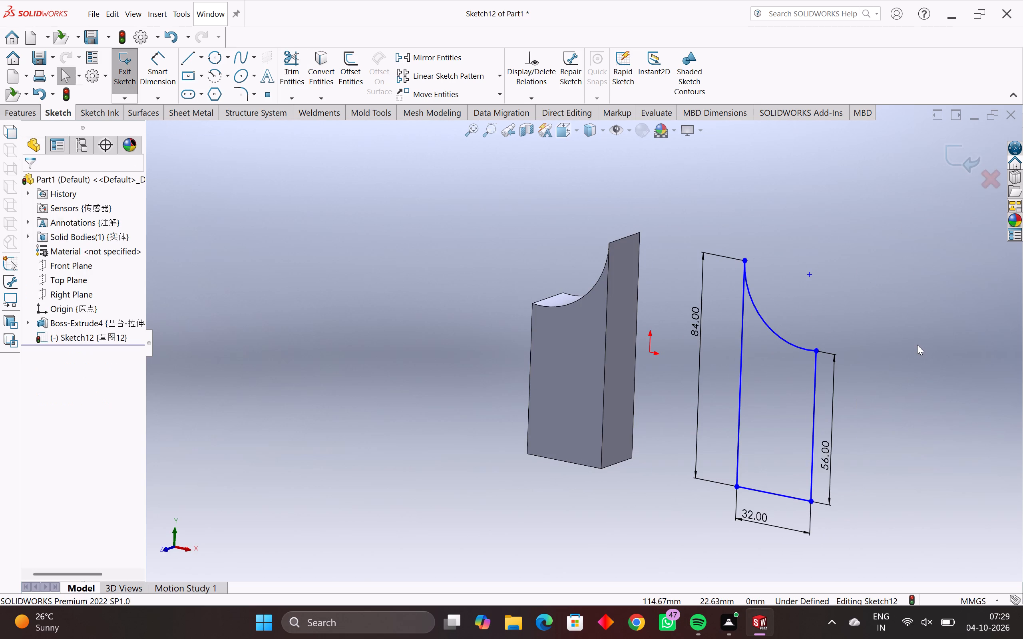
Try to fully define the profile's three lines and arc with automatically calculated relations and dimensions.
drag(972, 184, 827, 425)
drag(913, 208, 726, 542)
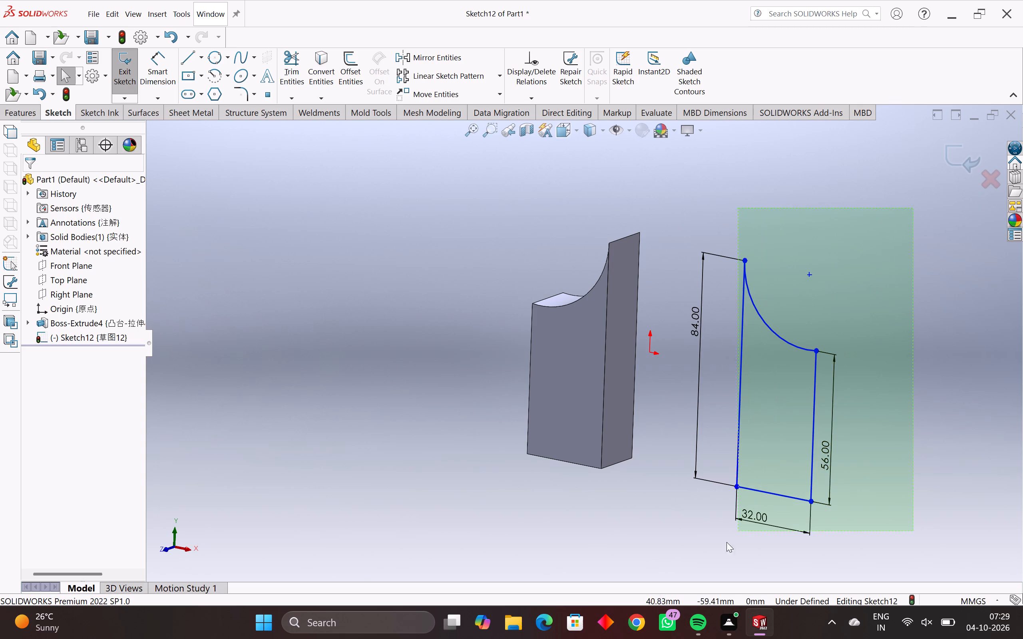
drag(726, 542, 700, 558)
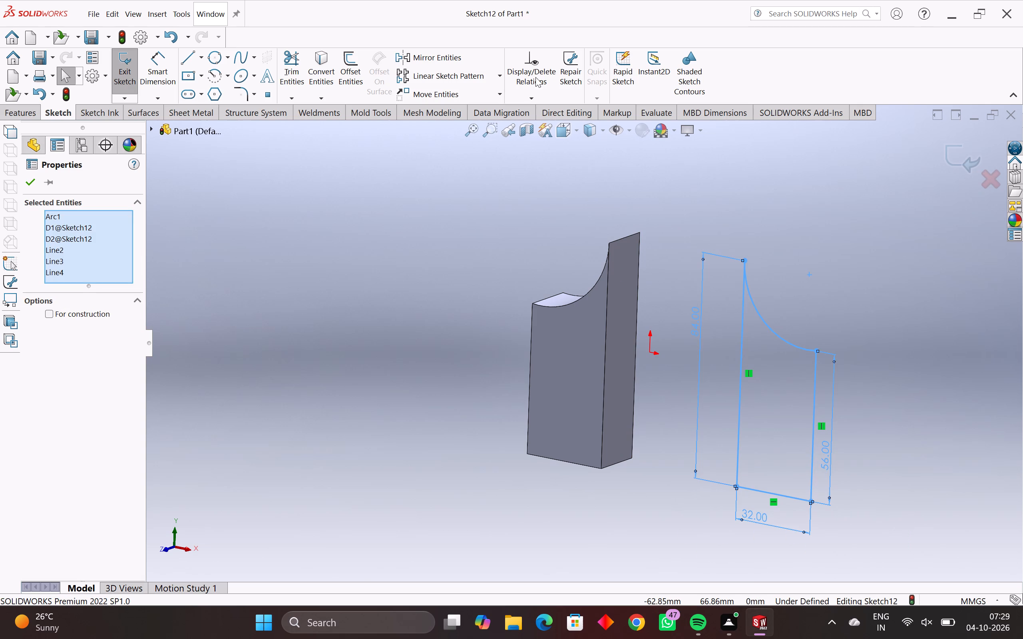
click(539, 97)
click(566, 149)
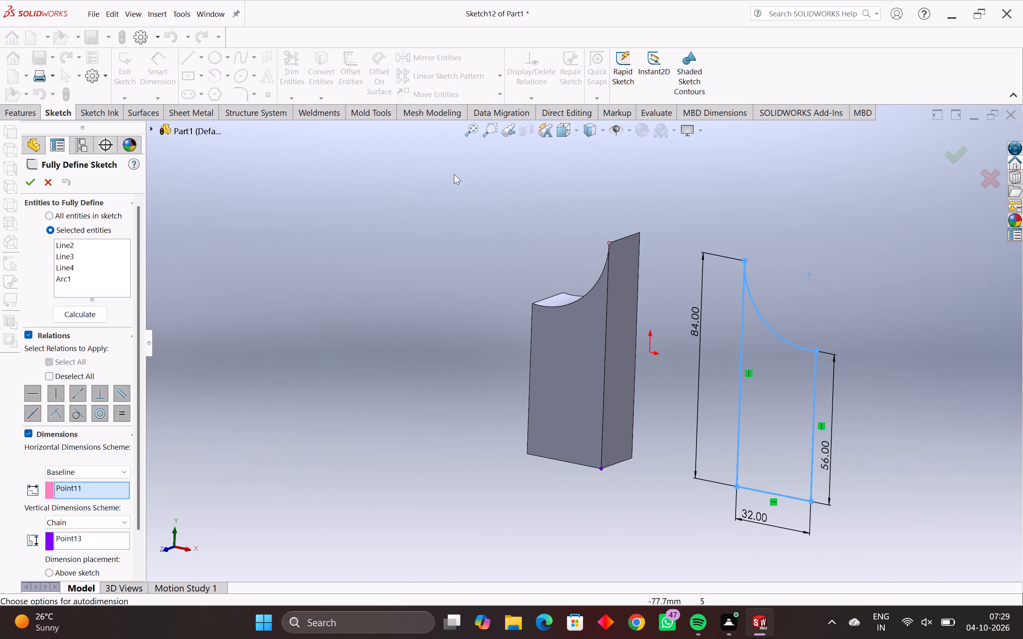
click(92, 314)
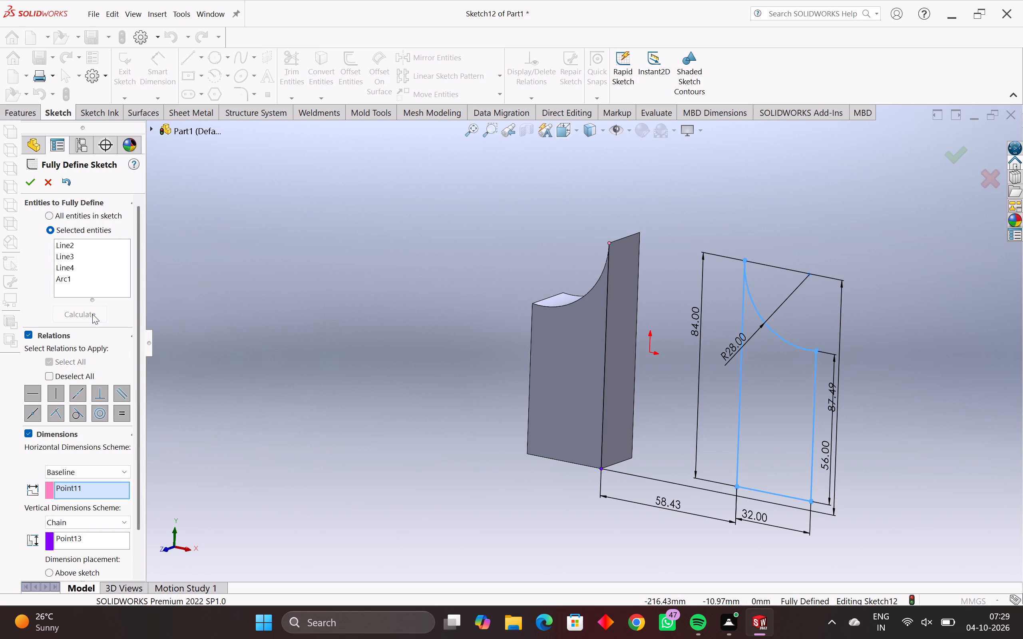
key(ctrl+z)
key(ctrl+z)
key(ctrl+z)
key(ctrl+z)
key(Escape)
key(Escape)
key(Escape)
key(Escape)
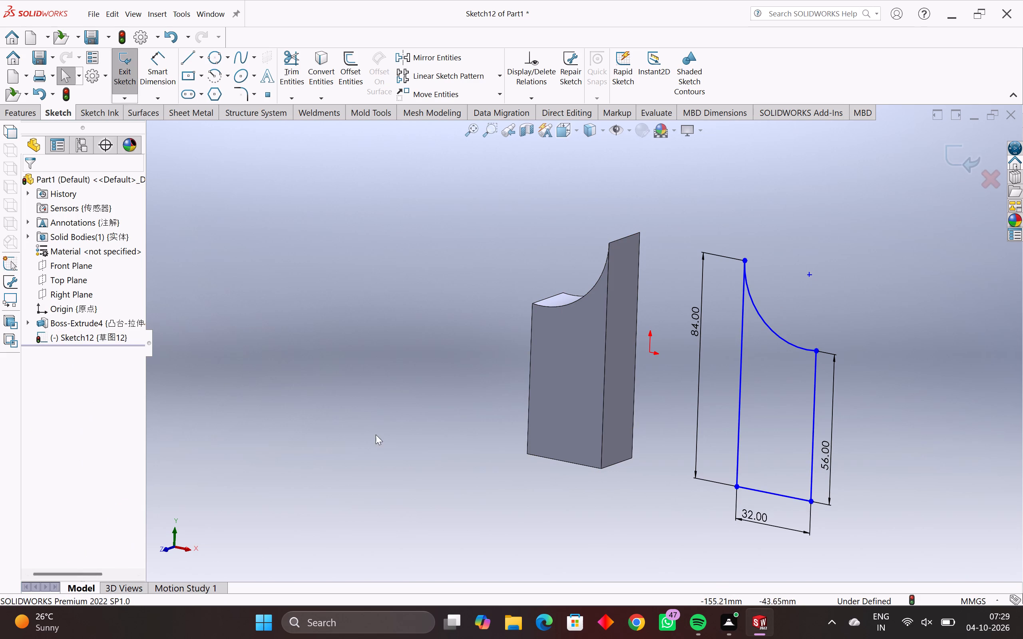
Dimension the horizontal distance from the existing body's nearest front bottom corner to the base of the profile's longer side as 38 mm.
drag(162, 55, 166, 57)
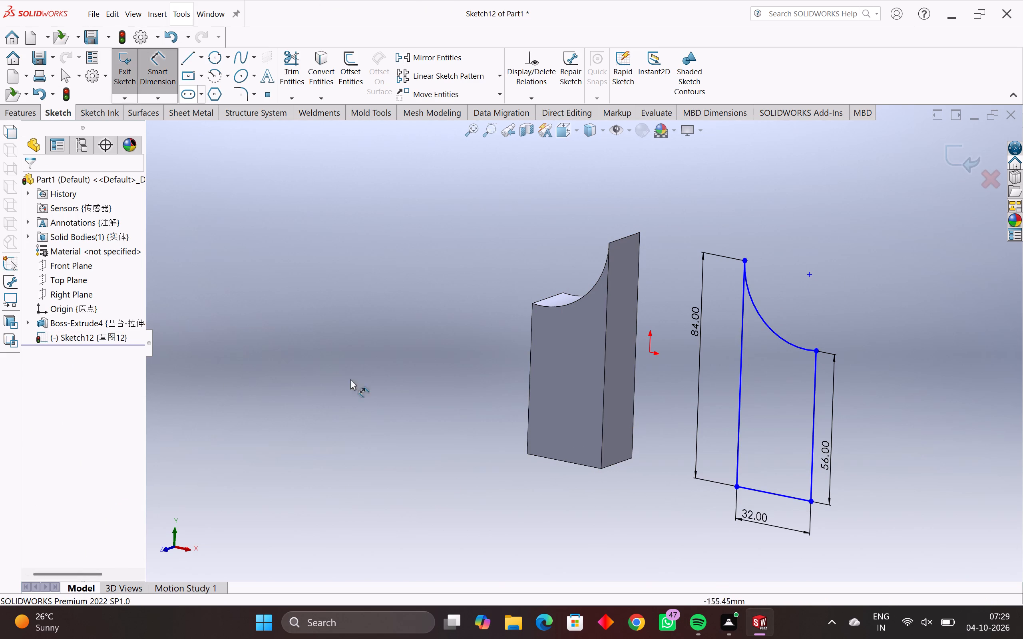
click(737, 488)
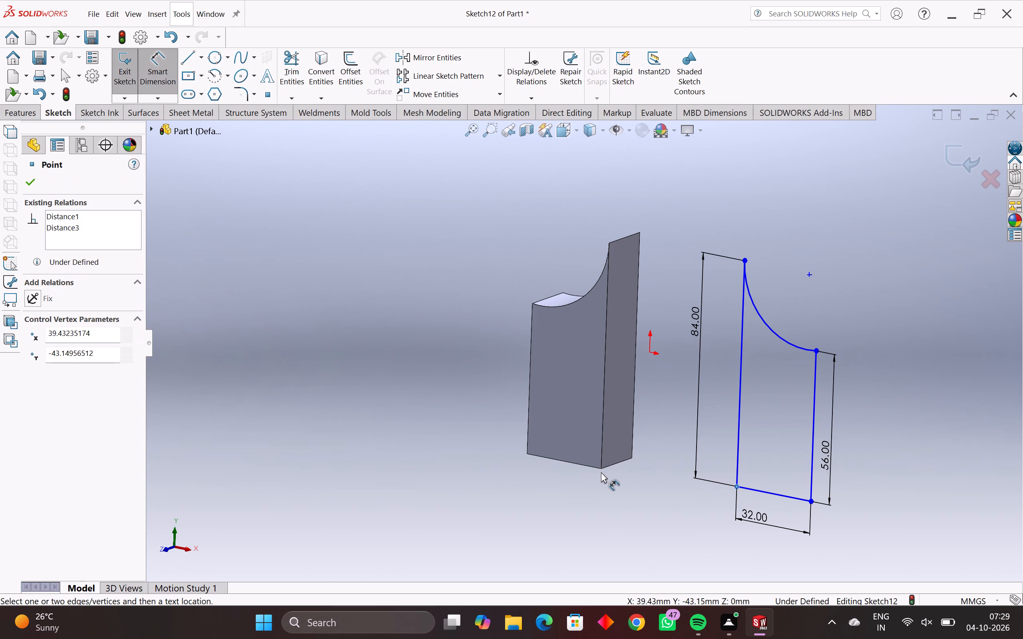
click(601, 468)
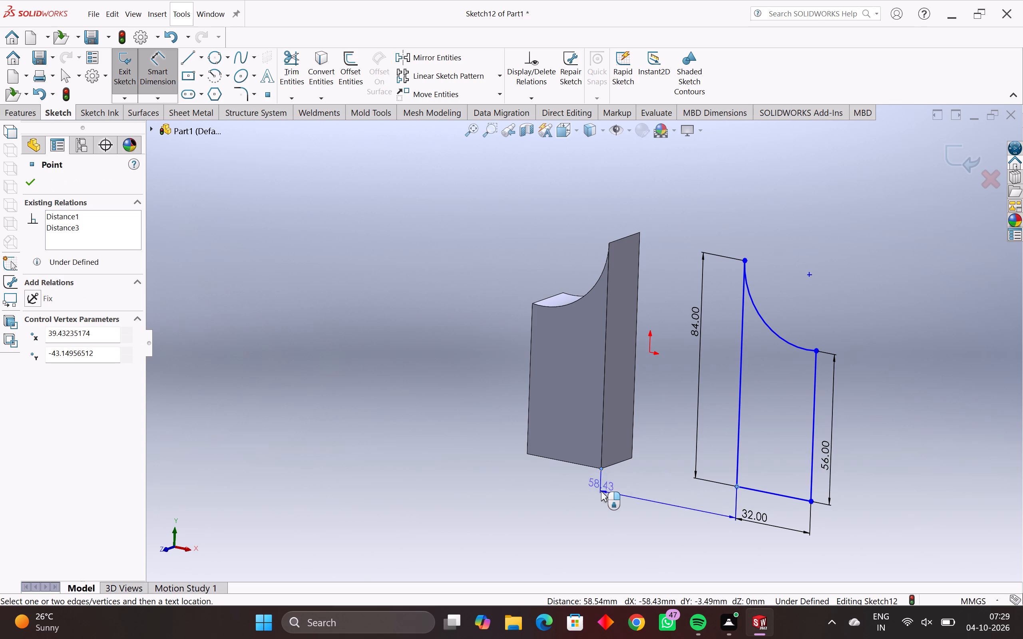
click(636, 492)
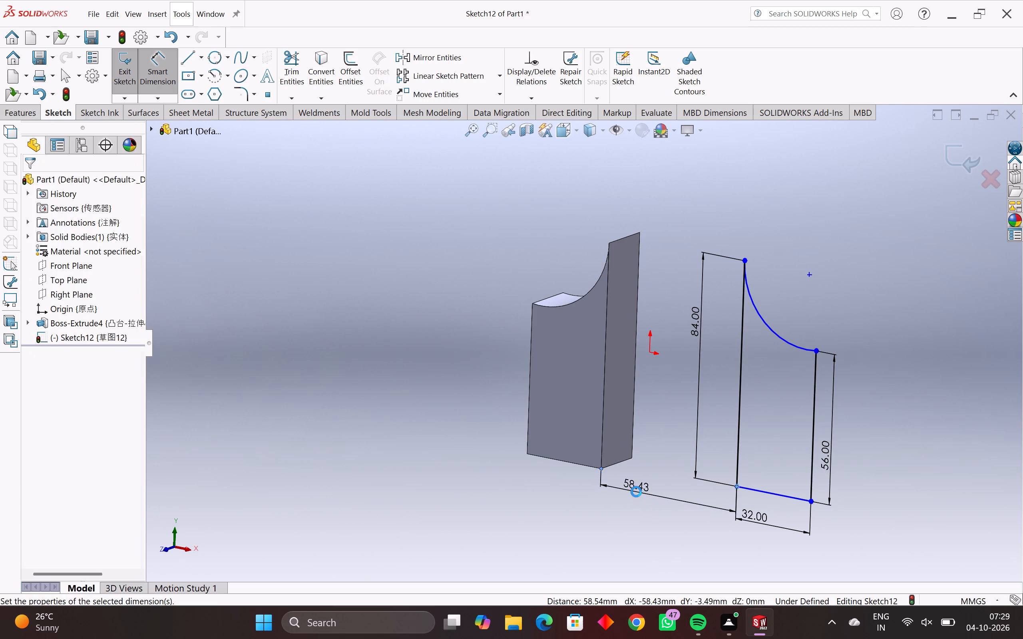
text(38)
key(Return)
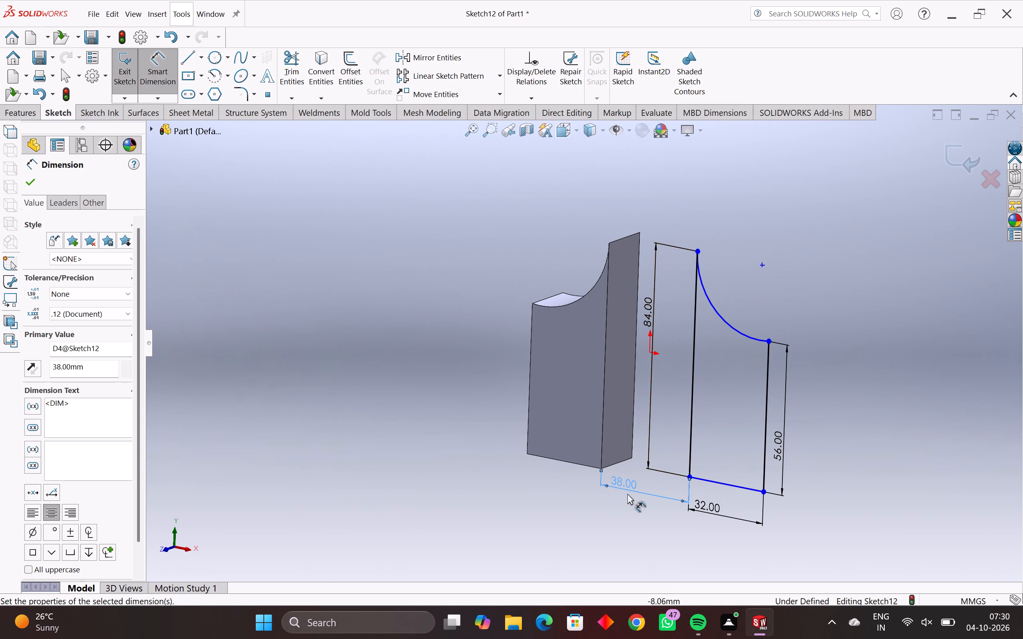
key(Escape)
key(Escape)
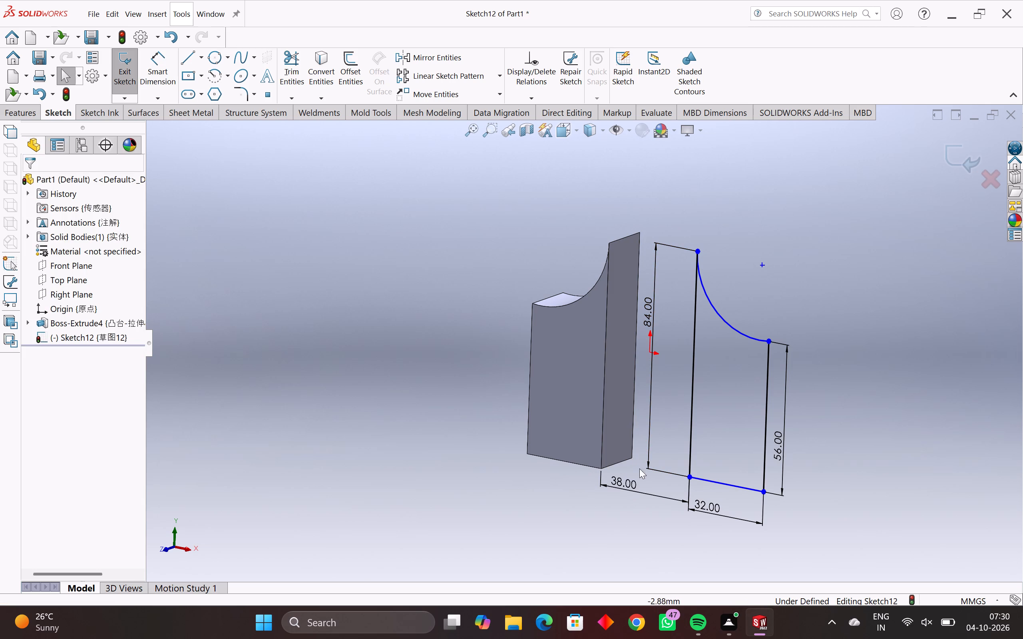
Delete the 38 mm spacing dimension between the body and the profile.
click(637, 486)
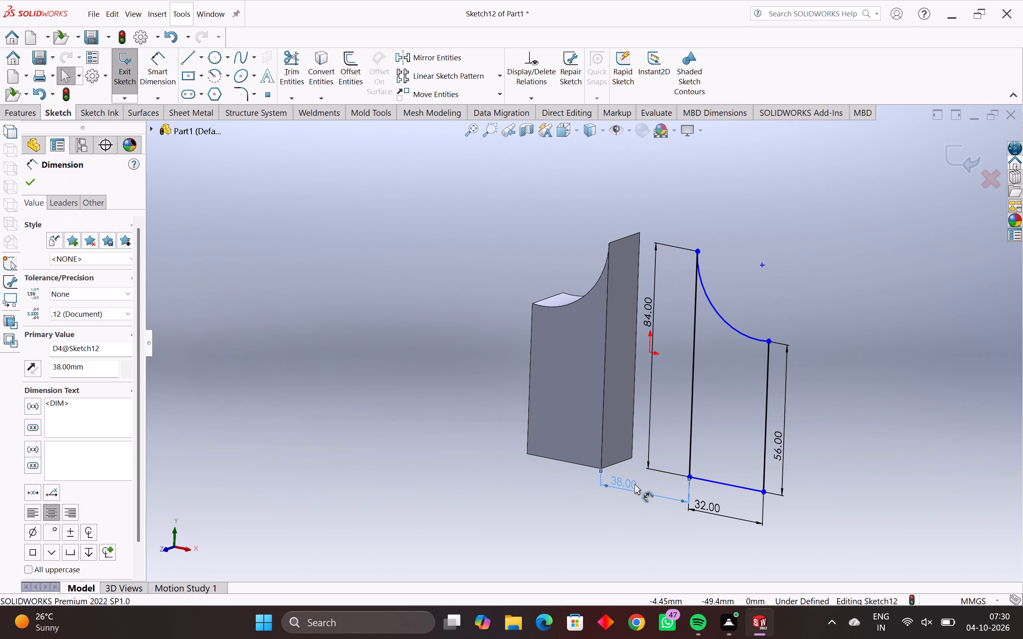
key(Delete)
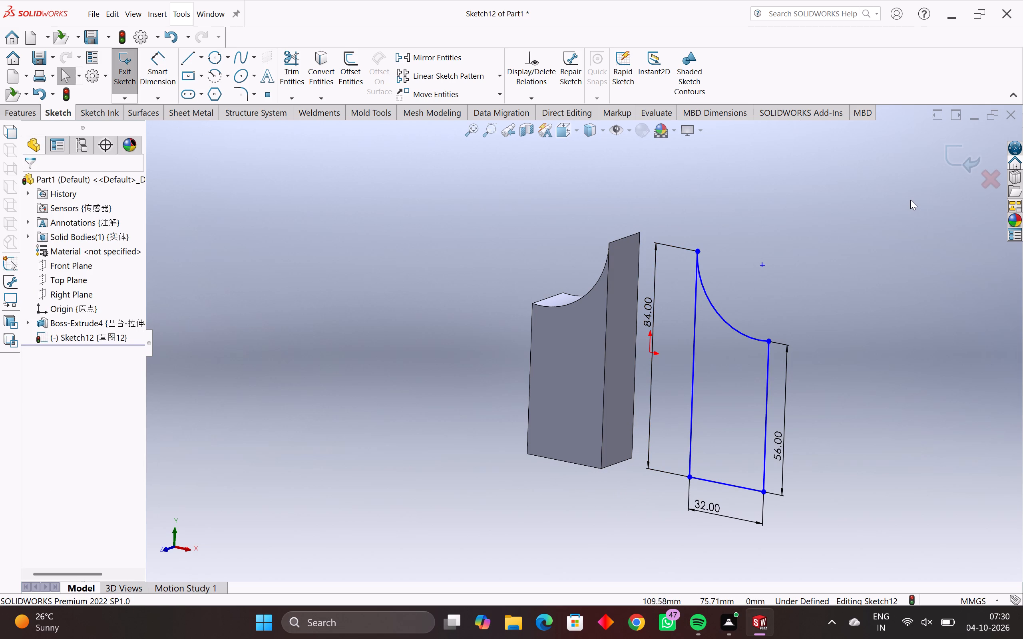
Fully define the profile's three lines and arc with calculated relations, using baseline horizontal and chain vertical dimensions.
drag(906, 202, 662, 544)
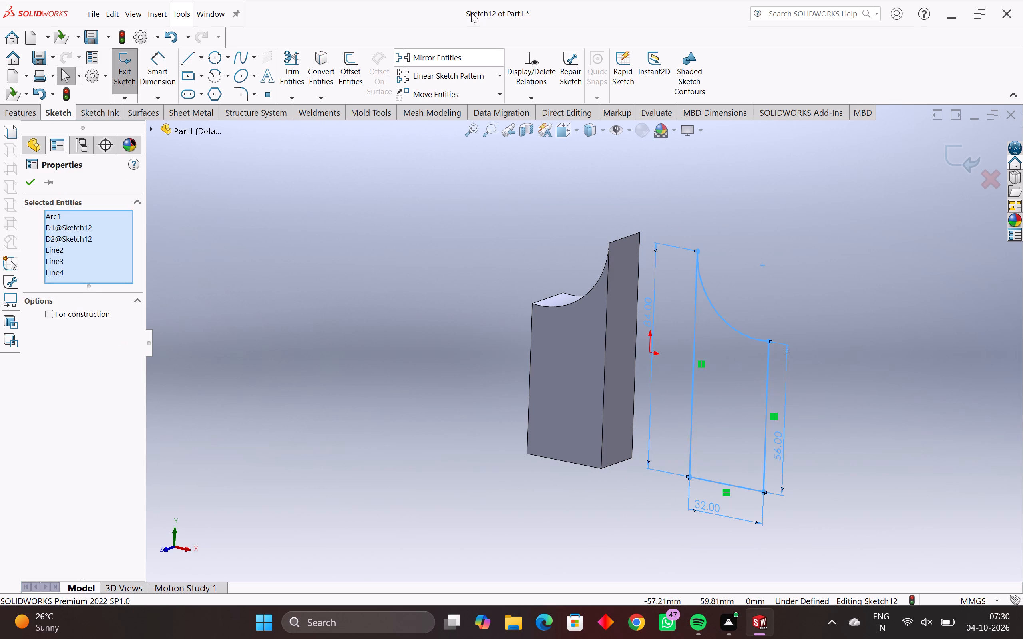
click(536, 97)
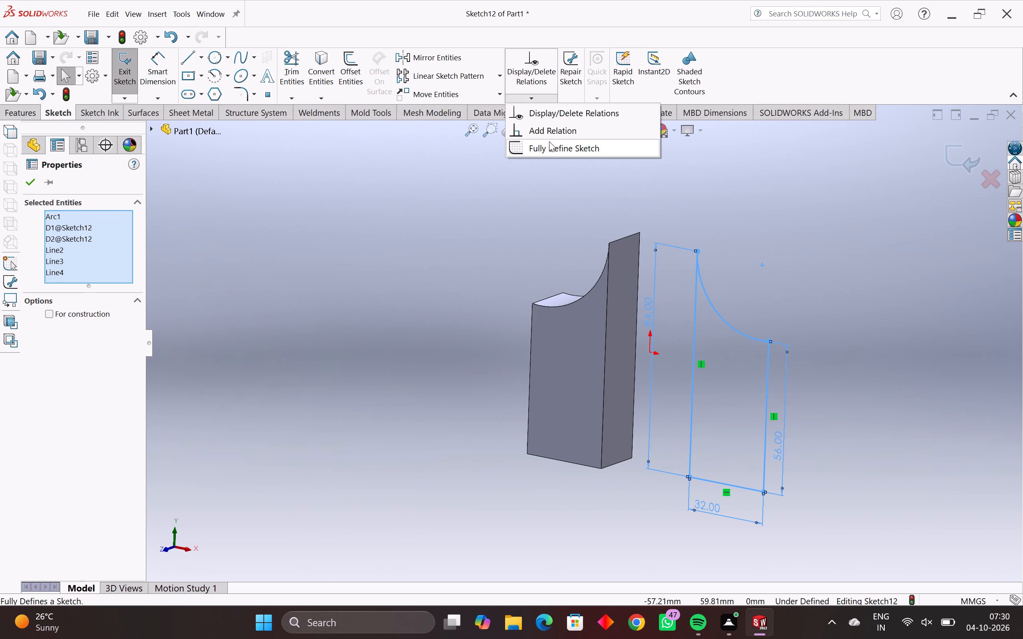
click(548, 147)
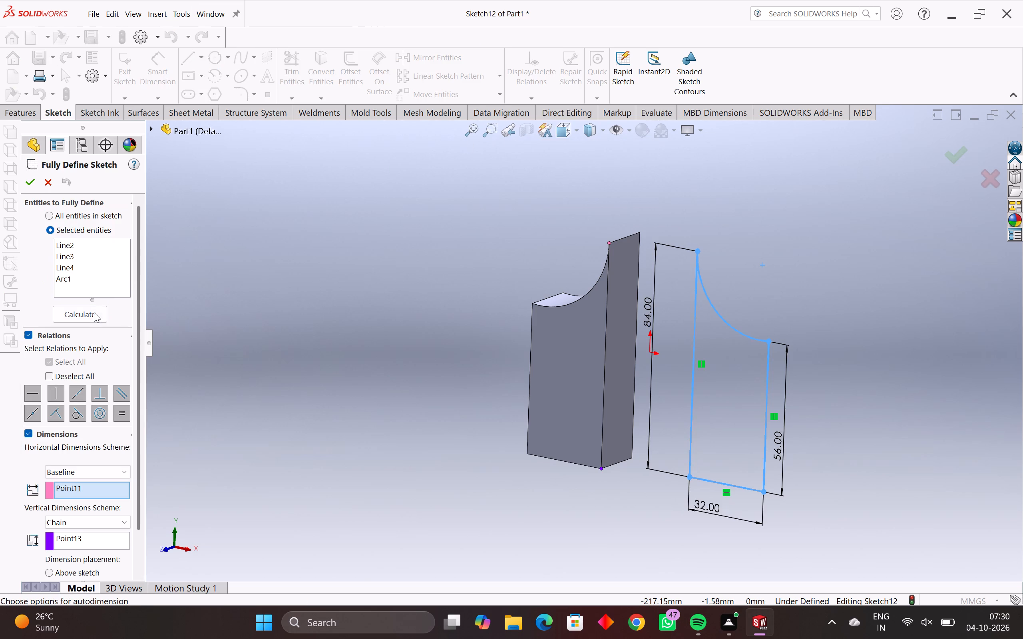
click(94, 313)
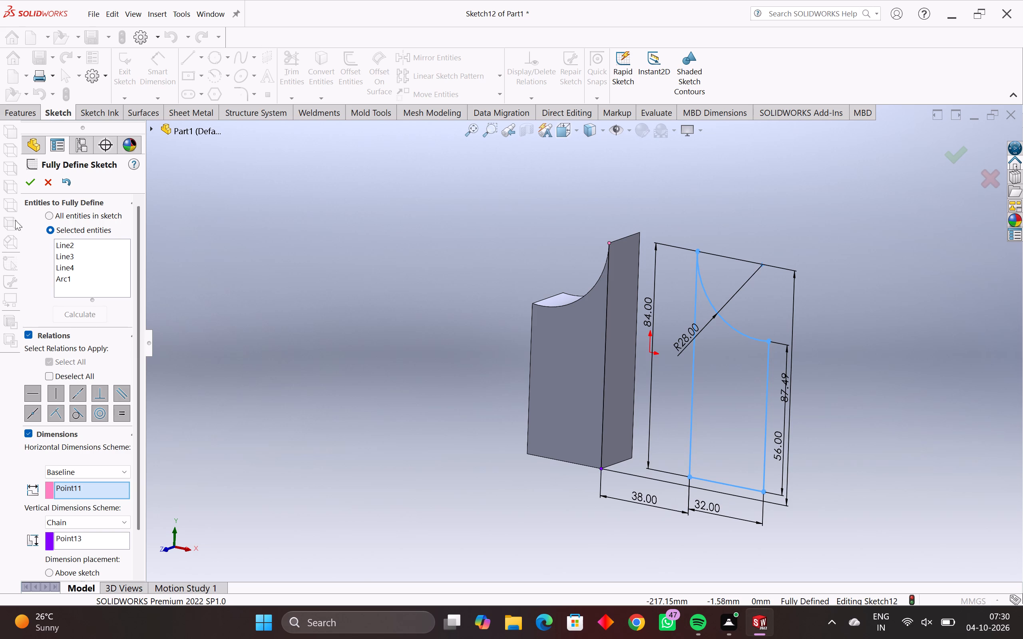
click(27, 185)
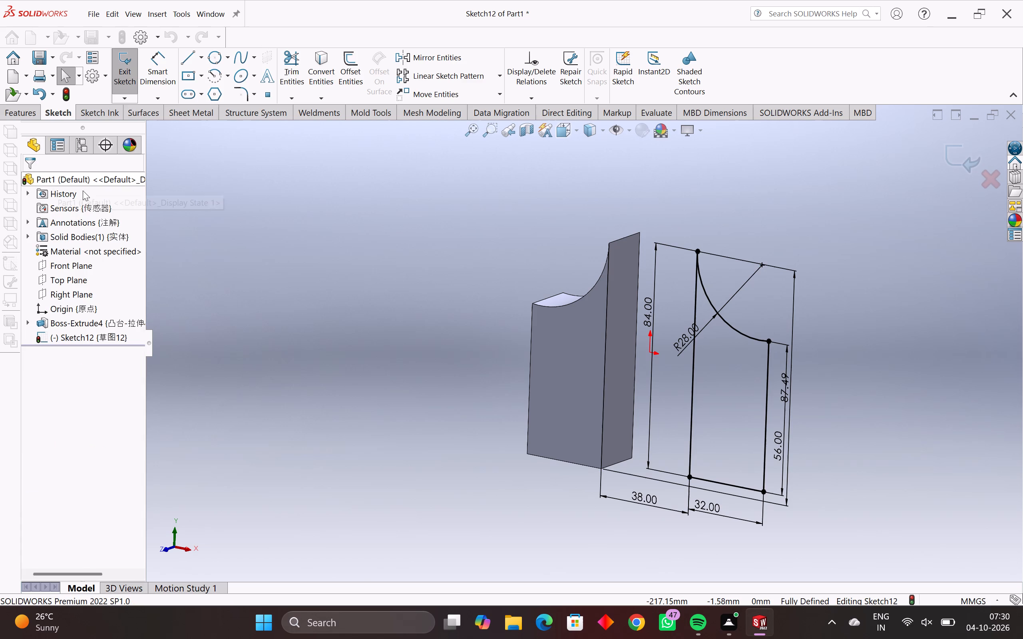
Exit the sketch and extrude its closed region as a 20 mm blind boss in the reversed direction.
middle_drag(863, 304, 799, 297)
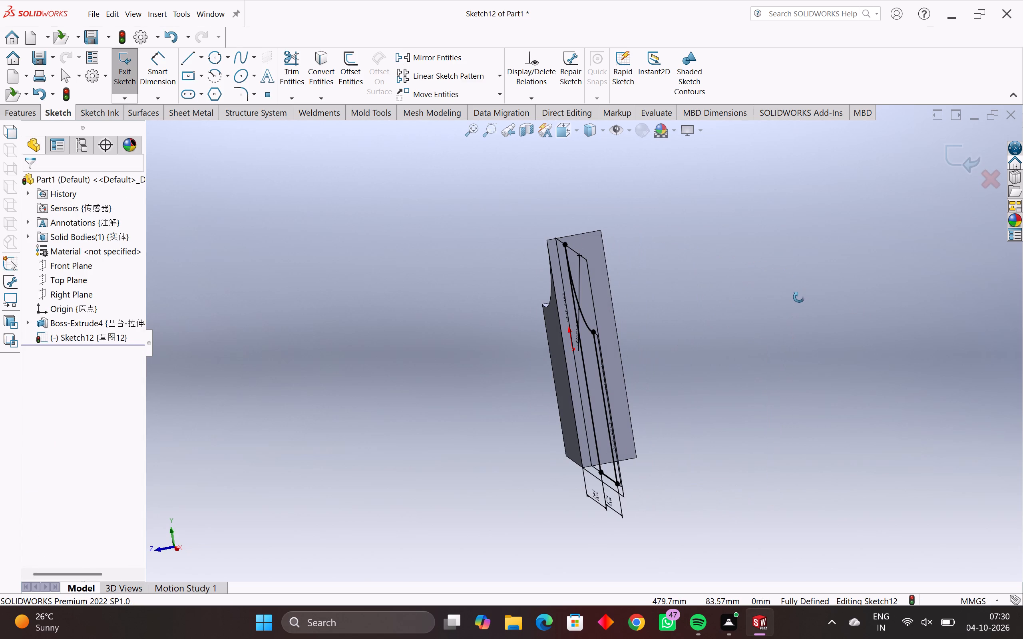
middle_drag(799, 297, 796, 292)
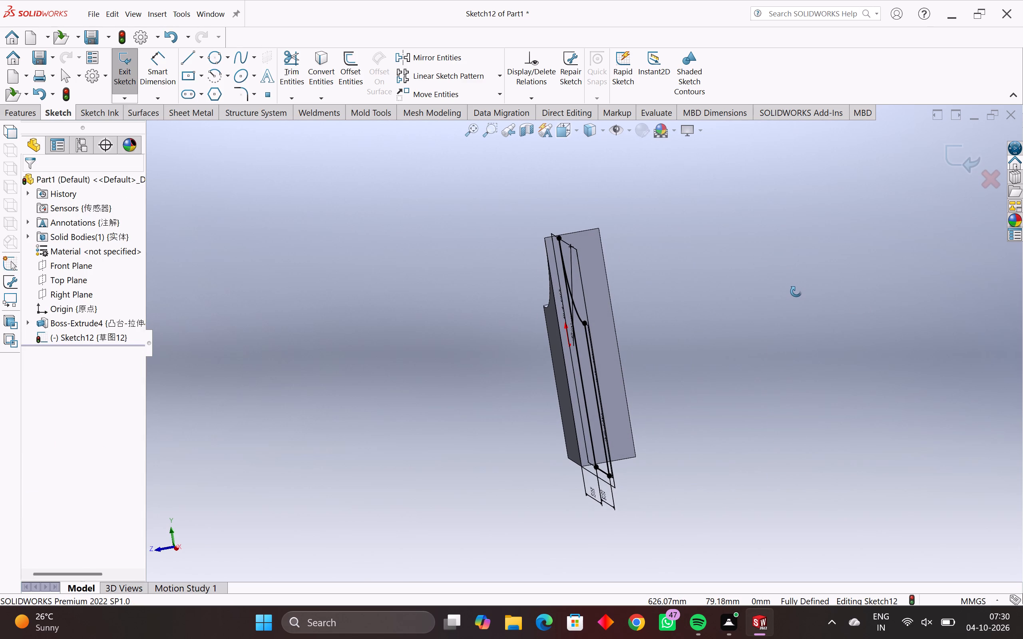
middle_drag(796, 292, 858, 306)
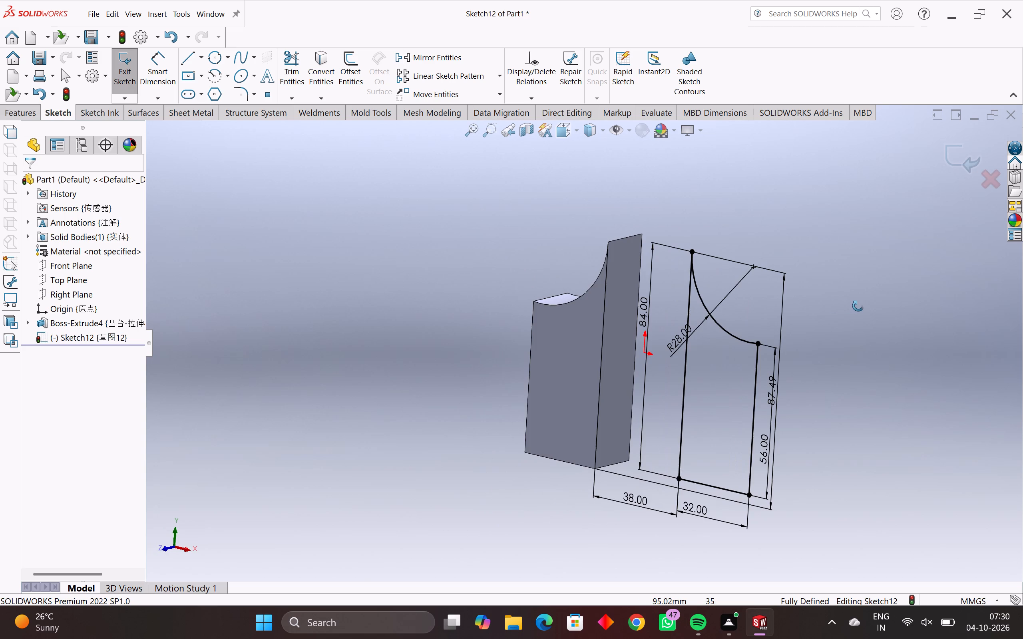
middle_drag(858, 306, 858, 305)
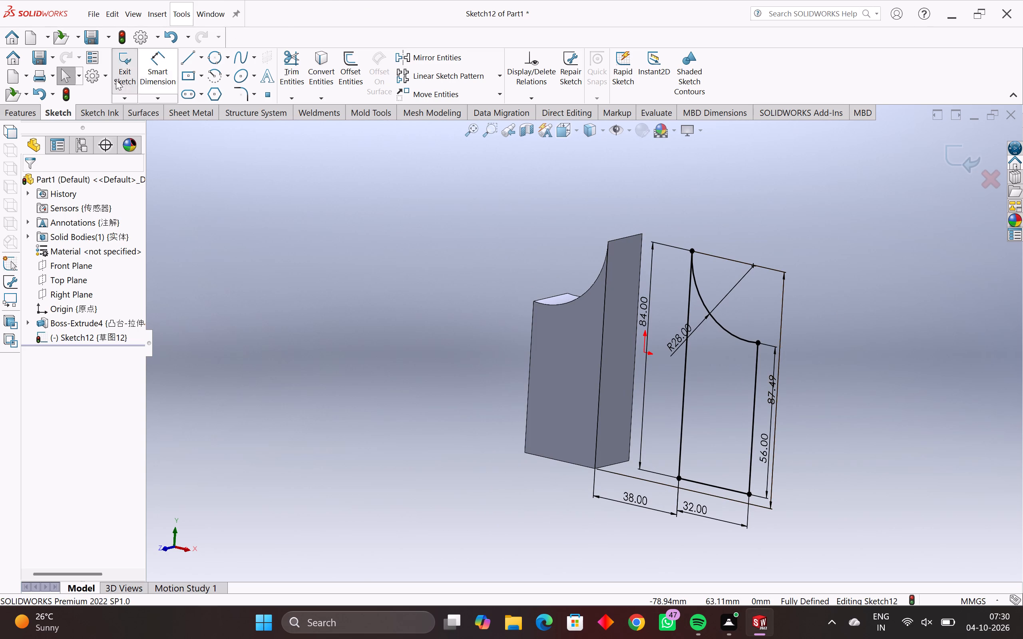
click(127, 75)
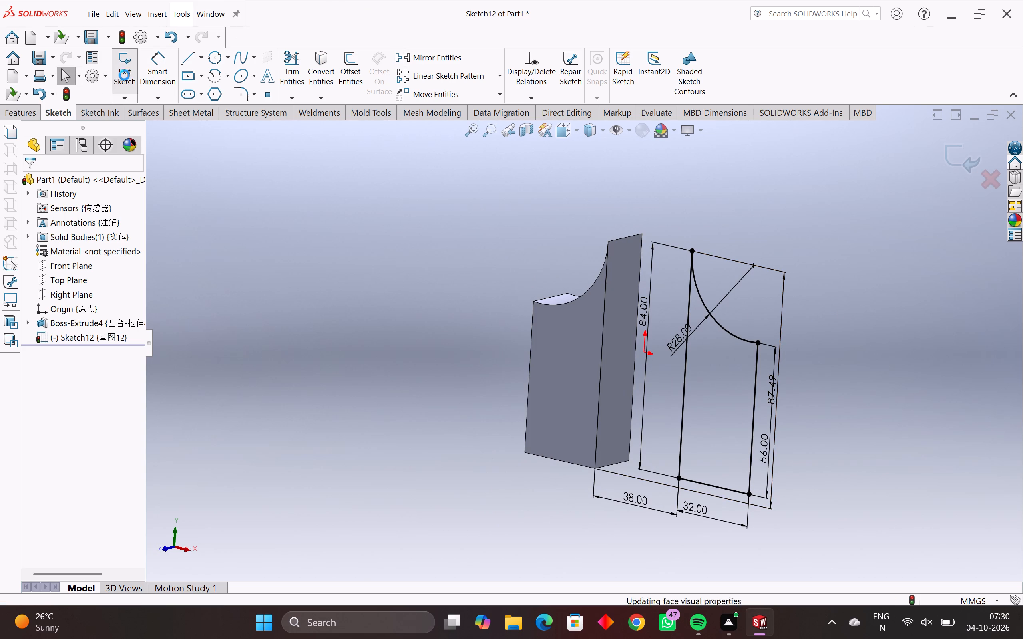
click(37, 112)
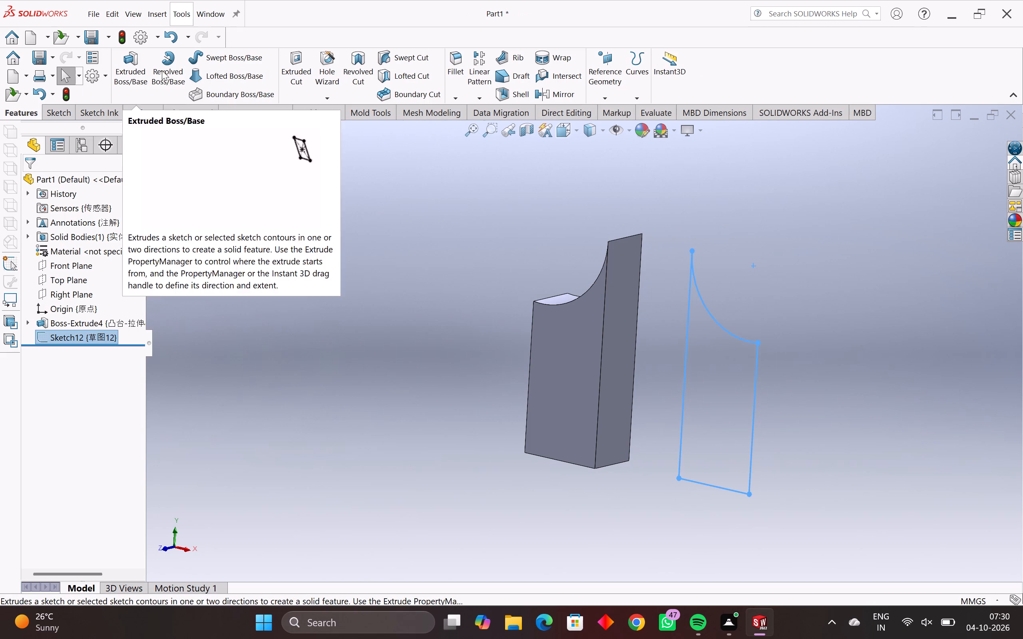
click(135, 64)
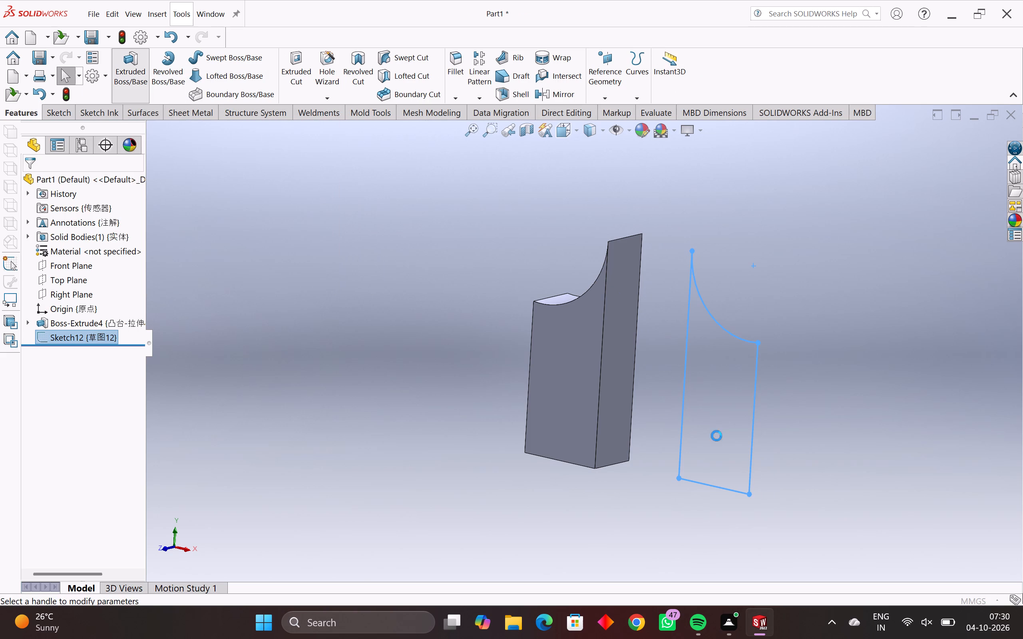
click(720, 402)
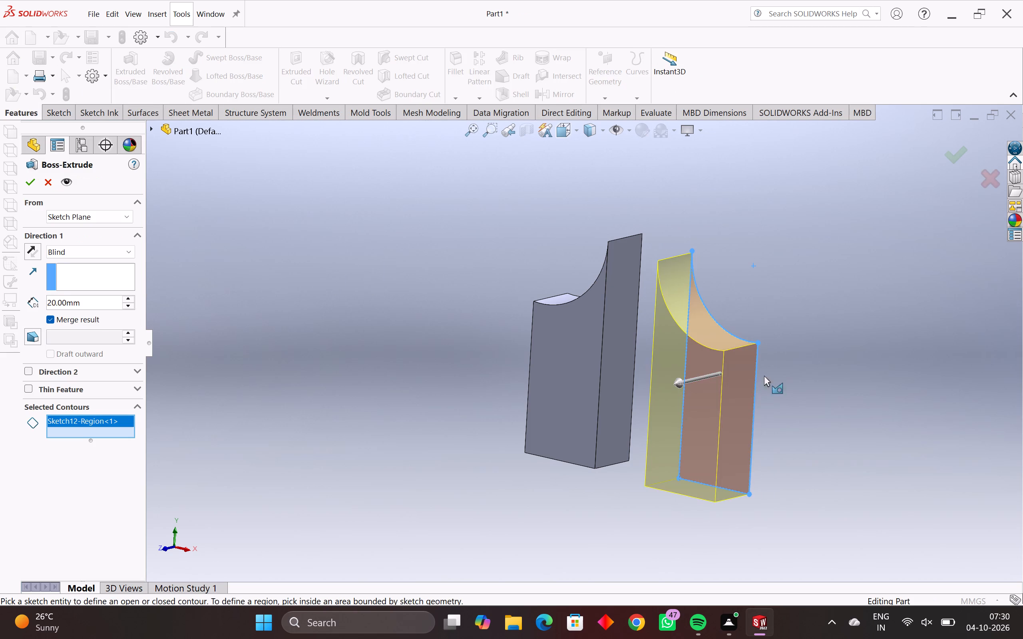
middle_drag(777, 362, 727, 365)
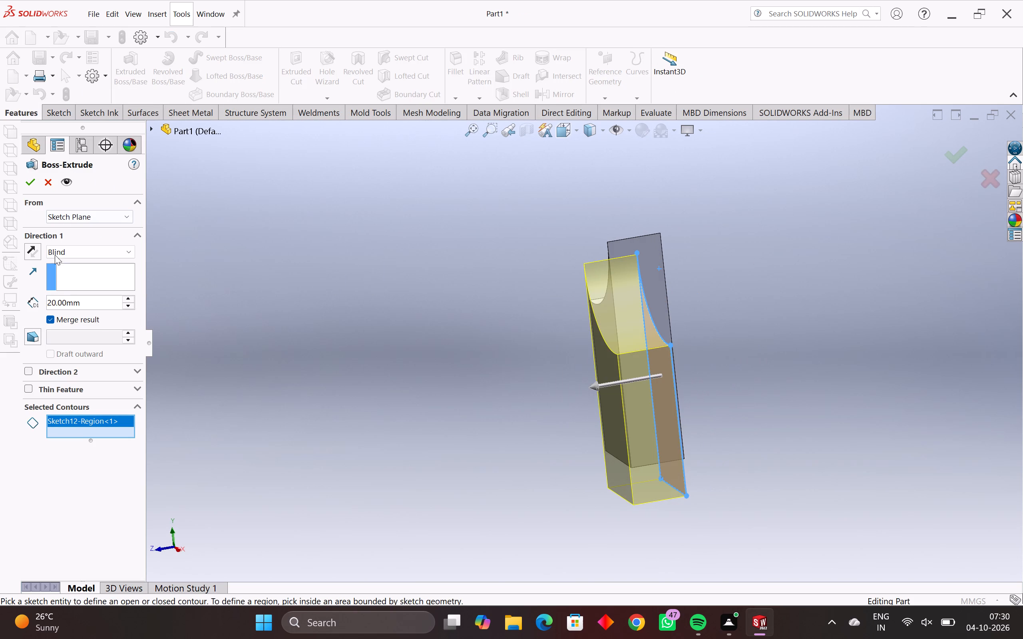
click(31, 252)
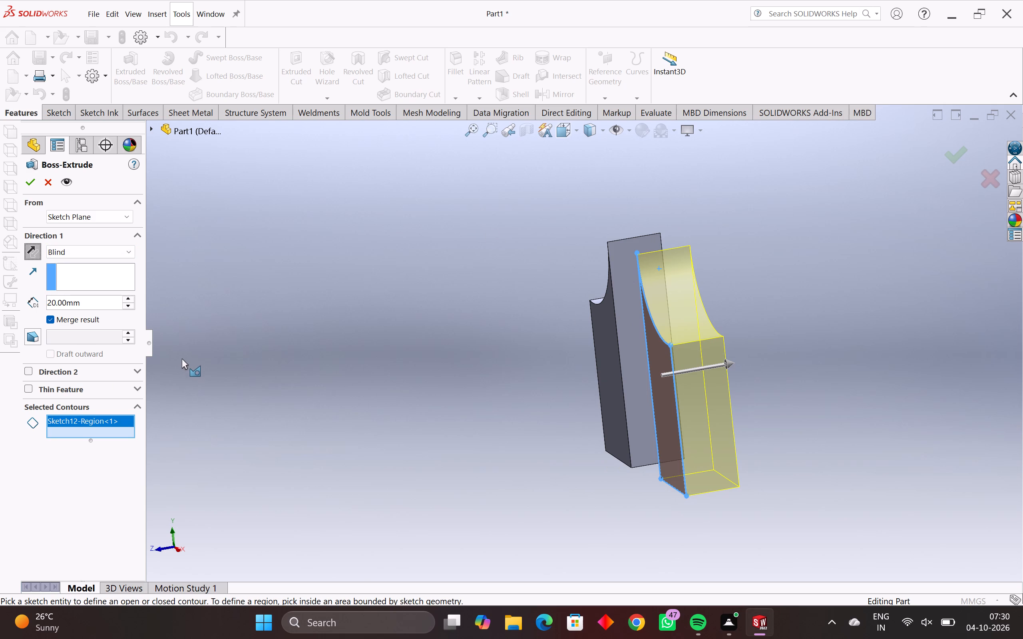
key(Return)
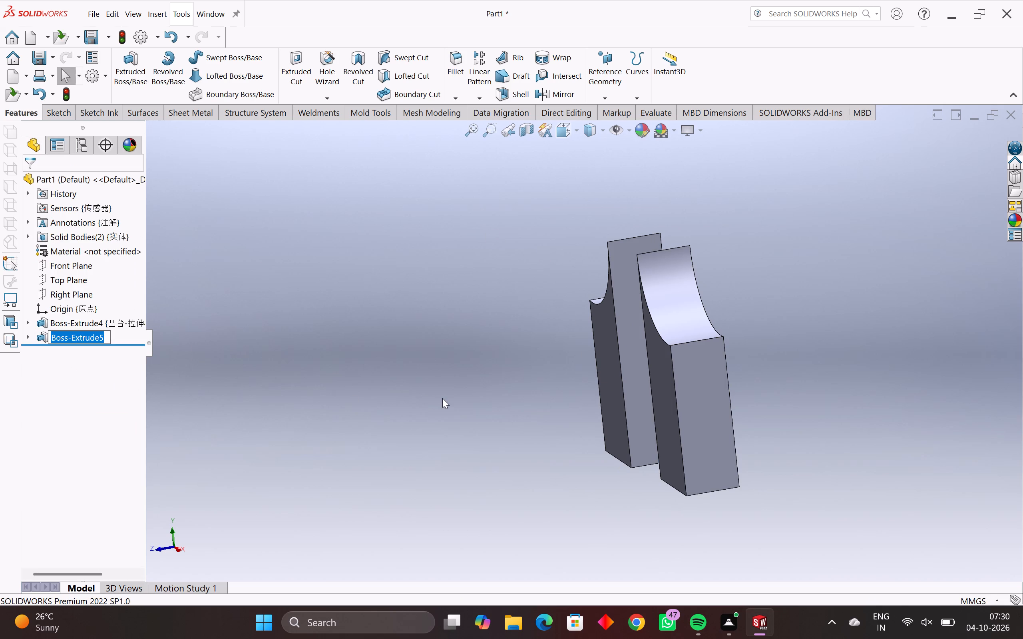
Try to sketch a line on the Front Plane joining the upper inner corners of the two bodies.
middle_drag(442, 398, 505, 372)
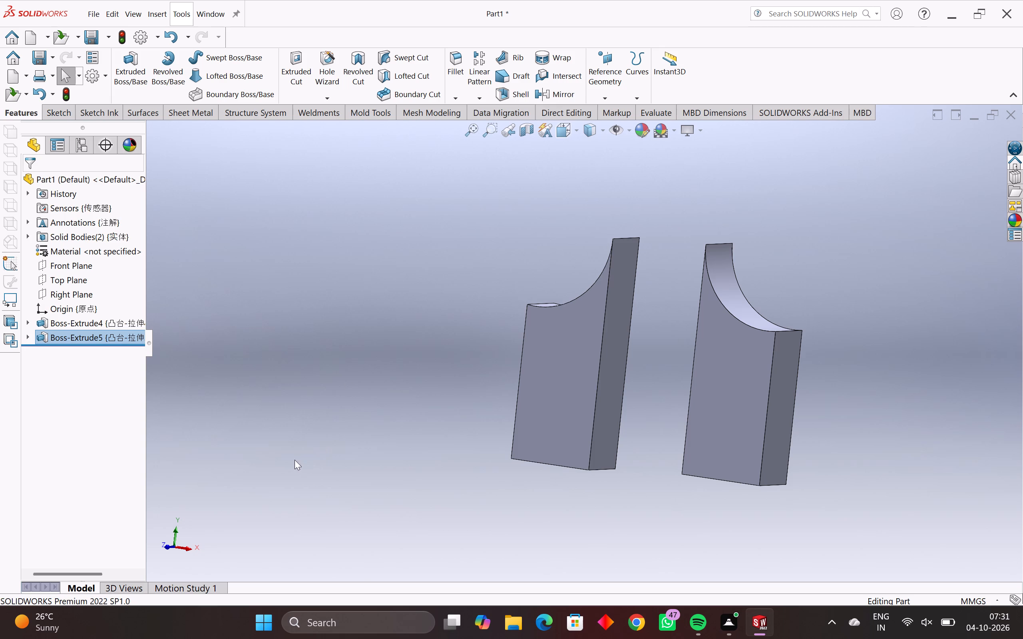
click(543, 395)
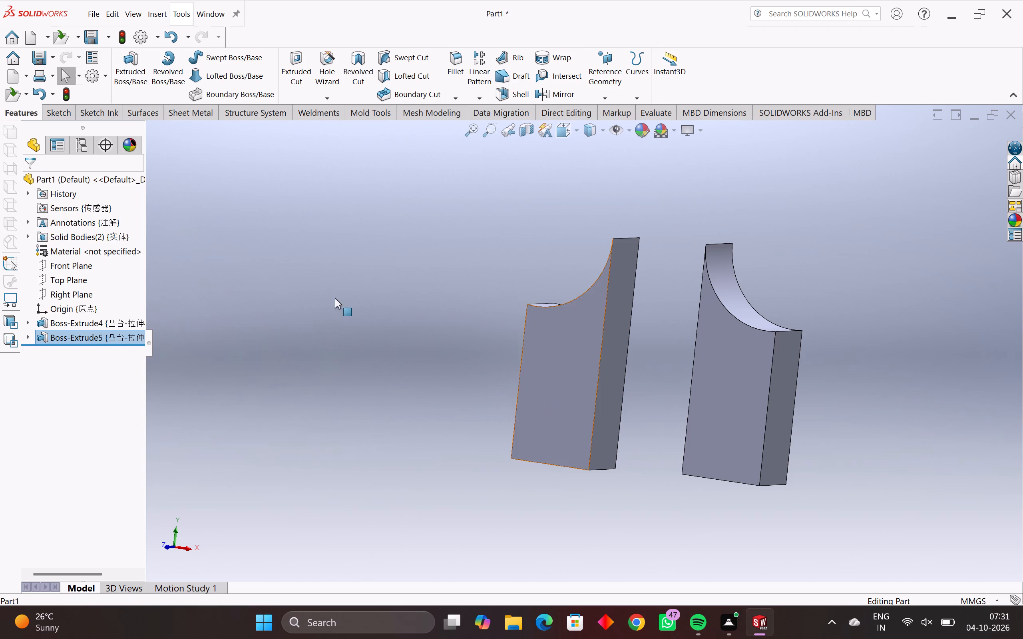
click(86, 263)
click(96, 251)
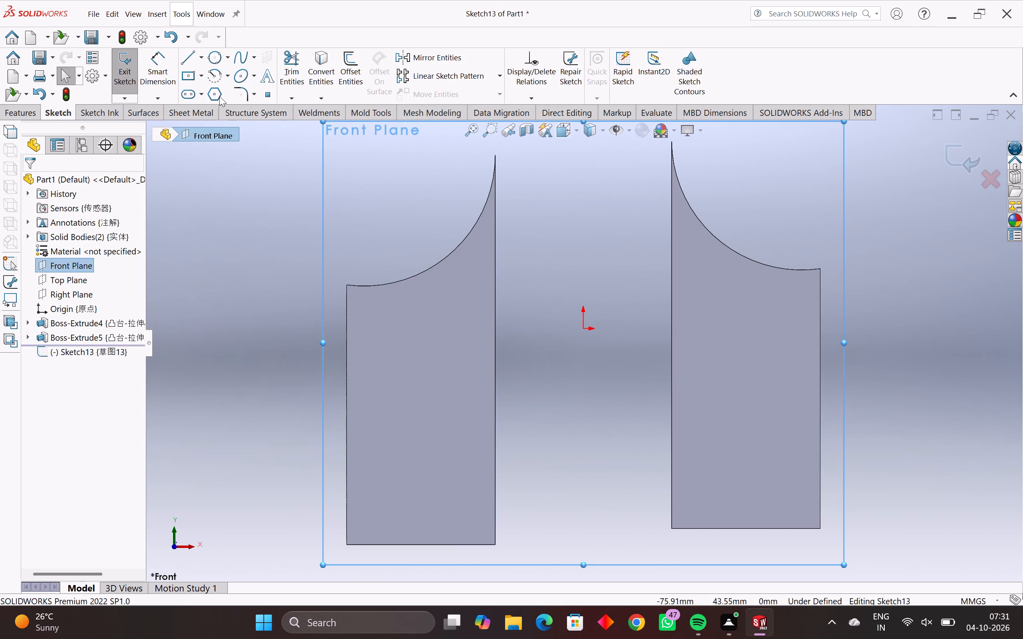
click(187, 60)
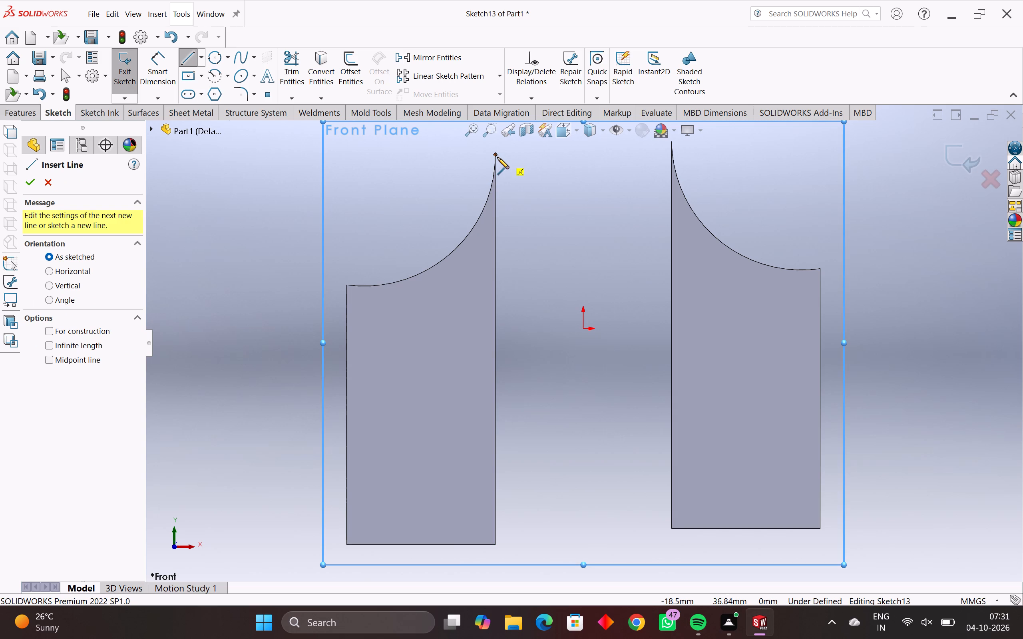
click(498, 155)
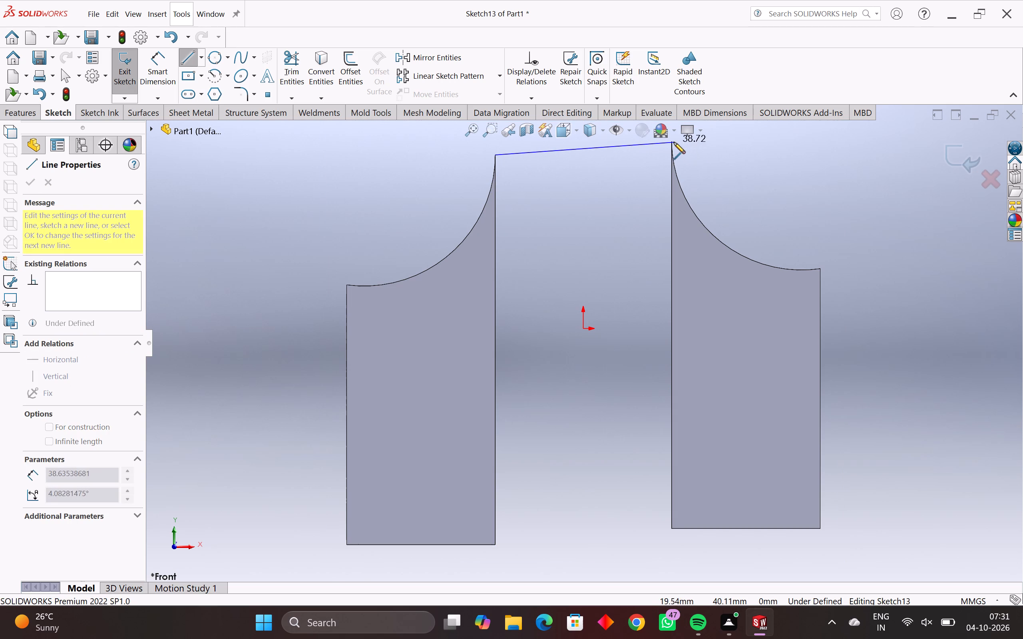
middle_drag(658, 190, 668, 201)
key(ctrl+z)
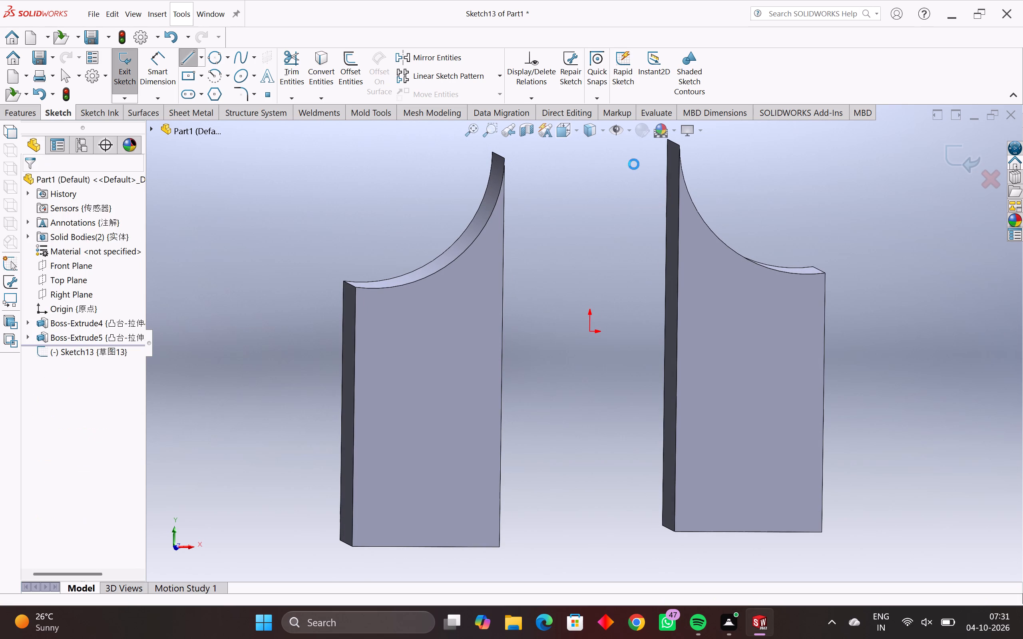
Undo the second body's extrusion and return to editing its profile sketch.
key(ctrl+z)
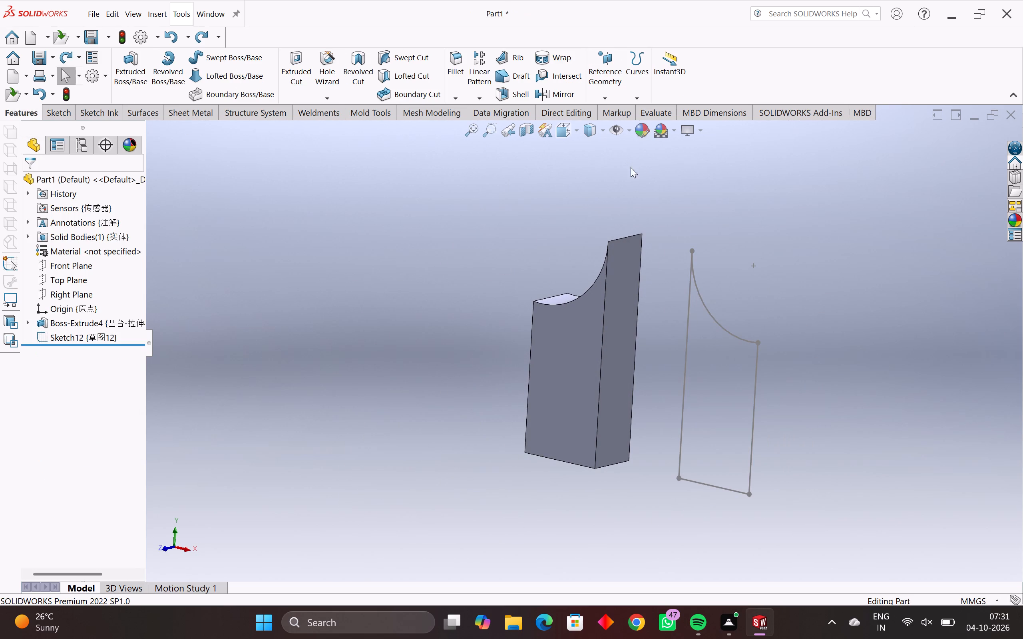
middle_drag(636, 224, 609, 256)
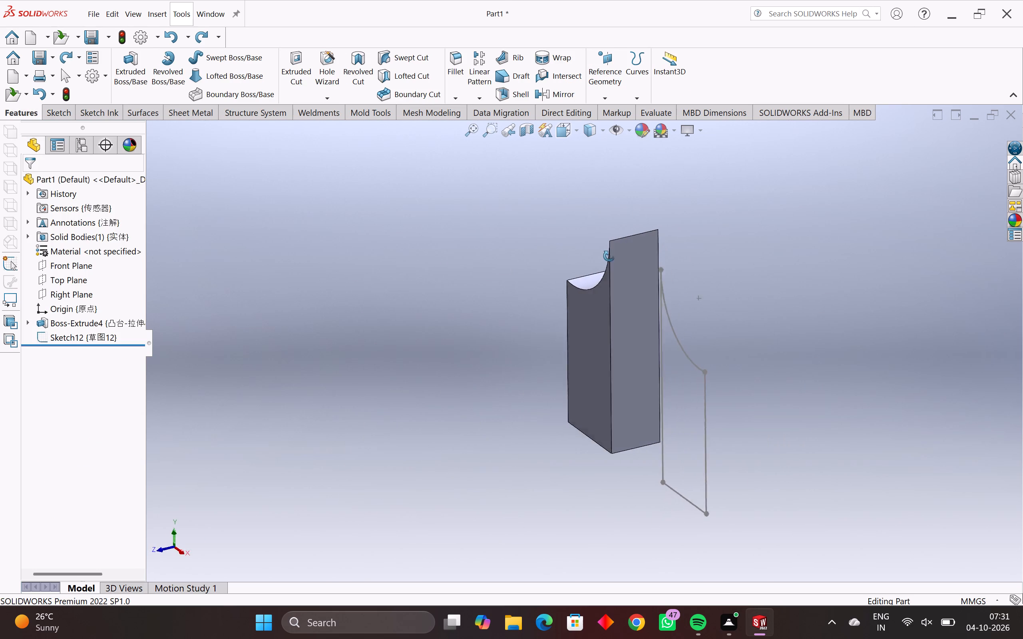
middle_drag(609, 256, 642, 247)
key(ctrl+z)
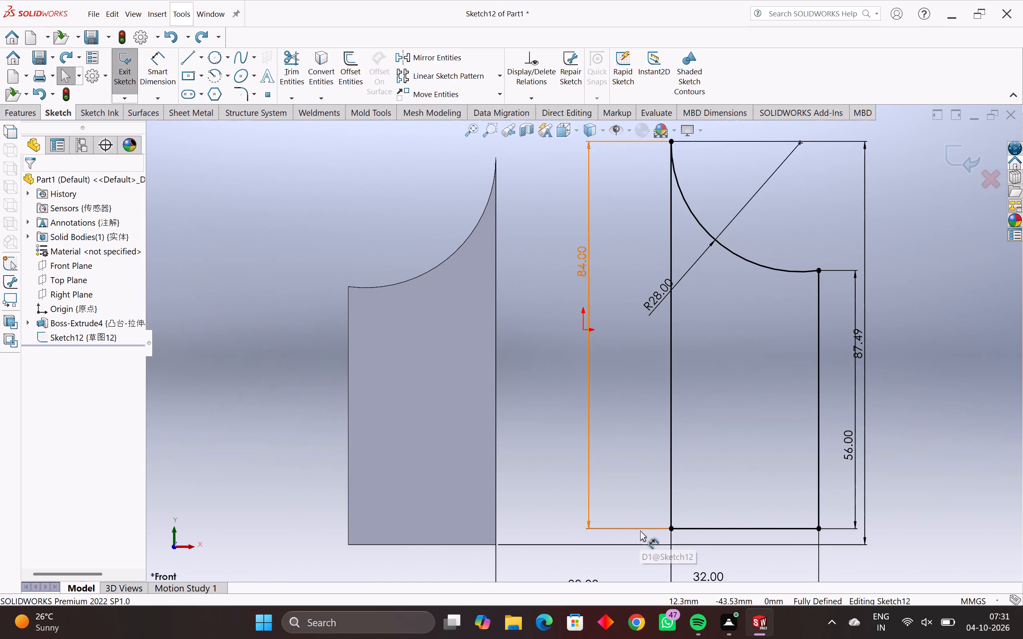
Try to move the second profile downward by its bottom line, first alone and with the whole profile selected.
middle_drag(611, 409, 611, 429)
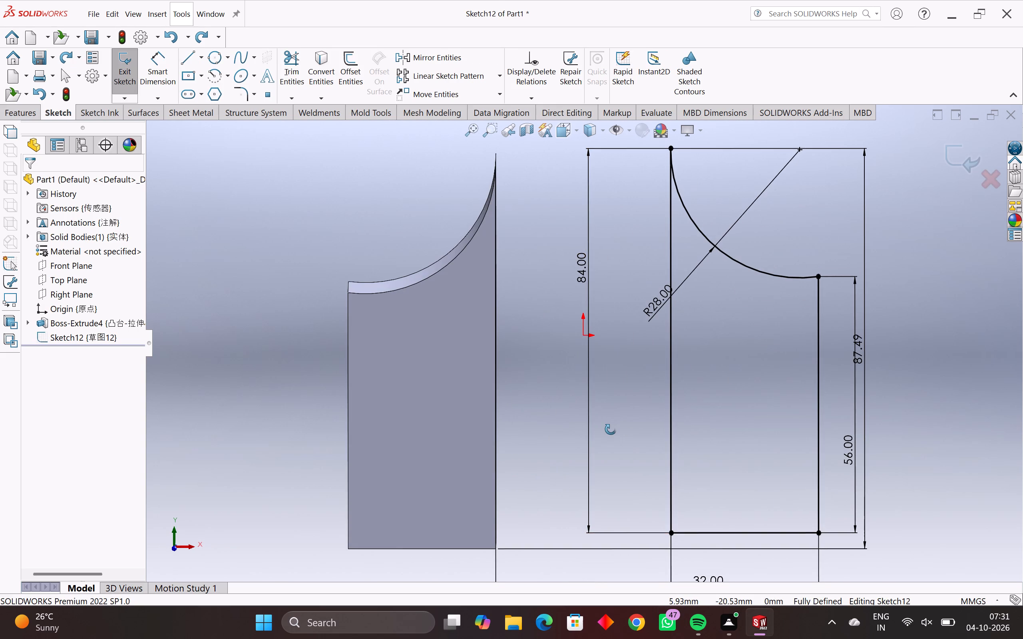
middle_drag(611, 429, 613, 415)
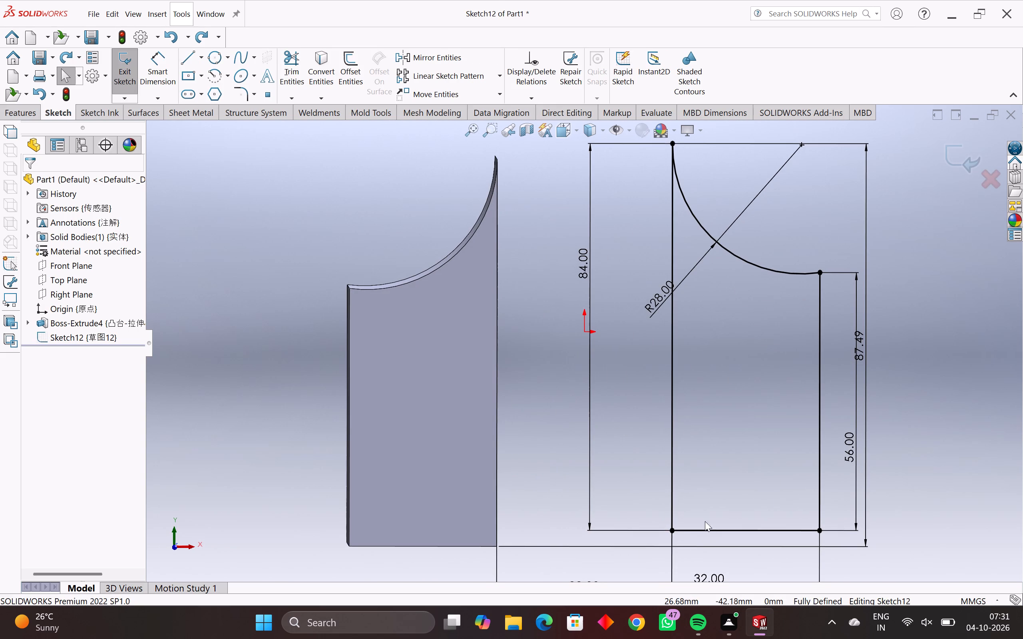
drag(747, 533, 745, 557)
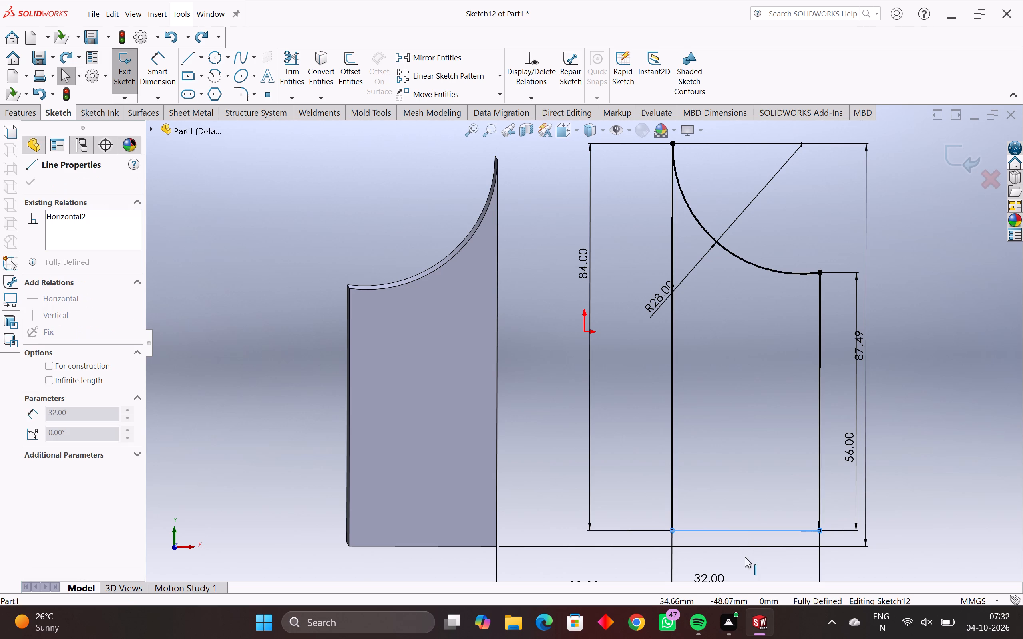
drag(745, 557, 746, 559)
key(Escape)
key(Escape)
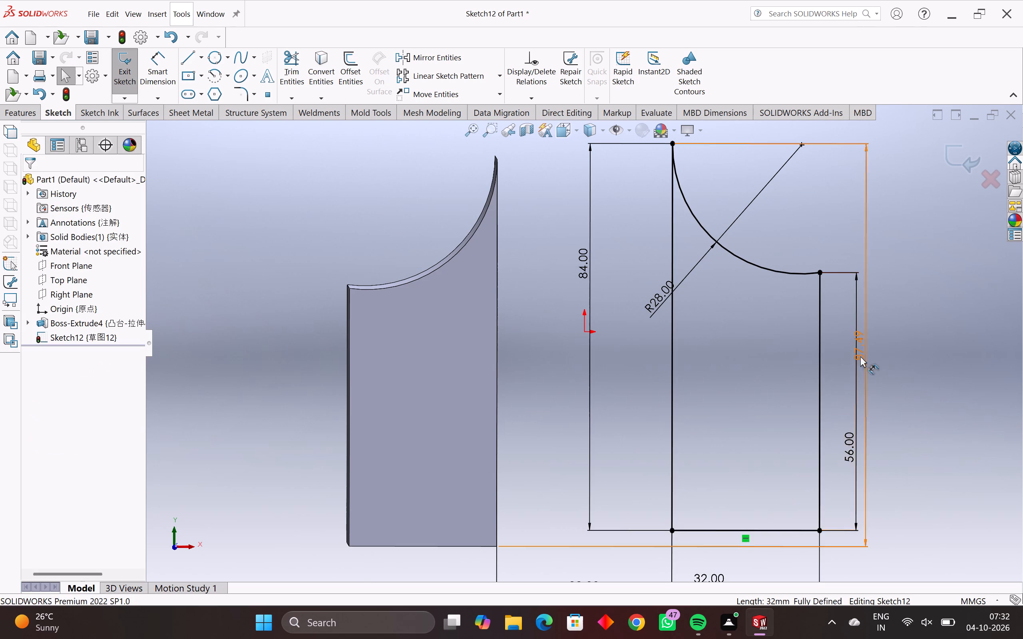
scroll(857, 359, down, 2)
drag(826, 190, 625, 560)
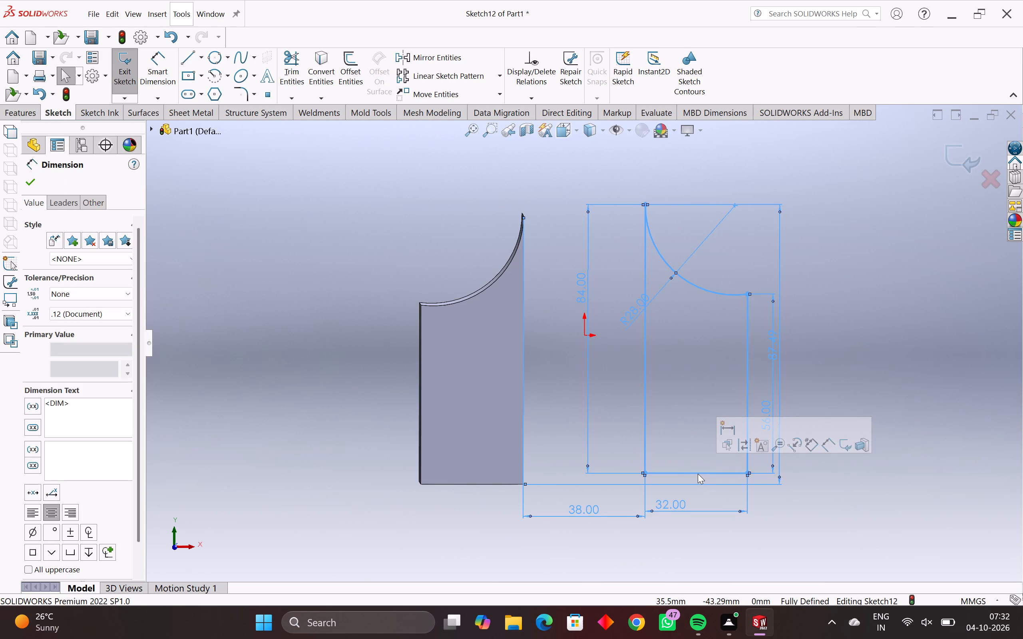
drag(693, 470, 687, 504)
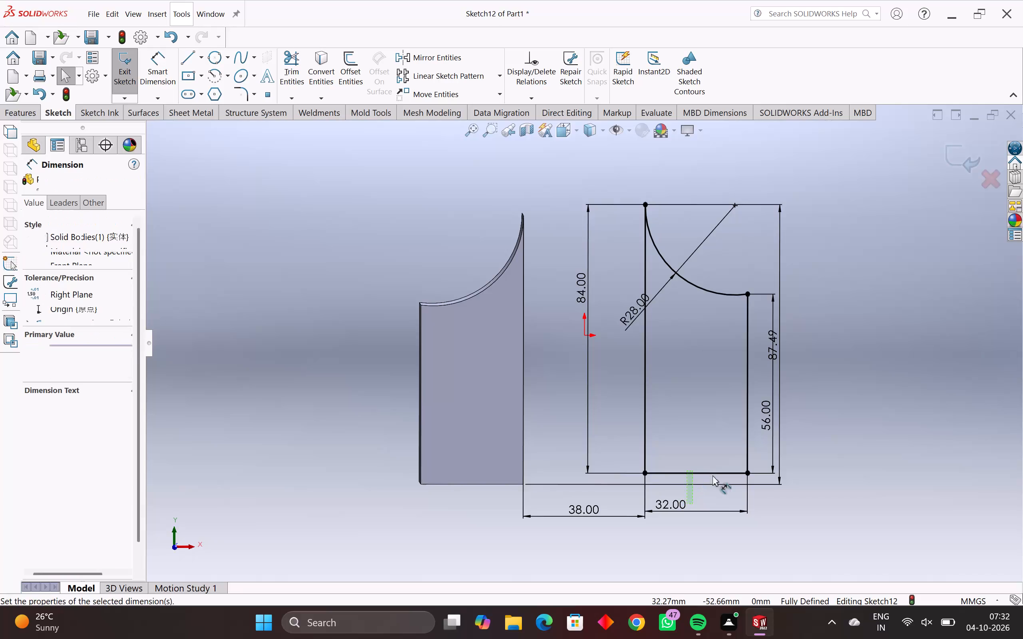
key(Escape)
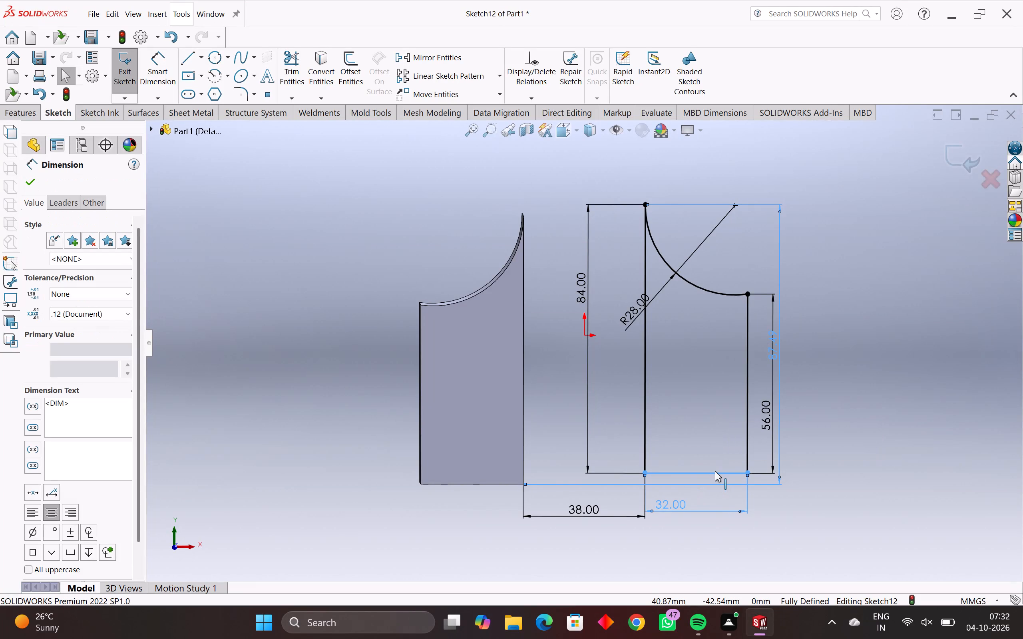
Undo the second profile's calculated dimensions and its 38 mm spacing from the existing body.
key(ctrl+z)
key(ctrl+z)
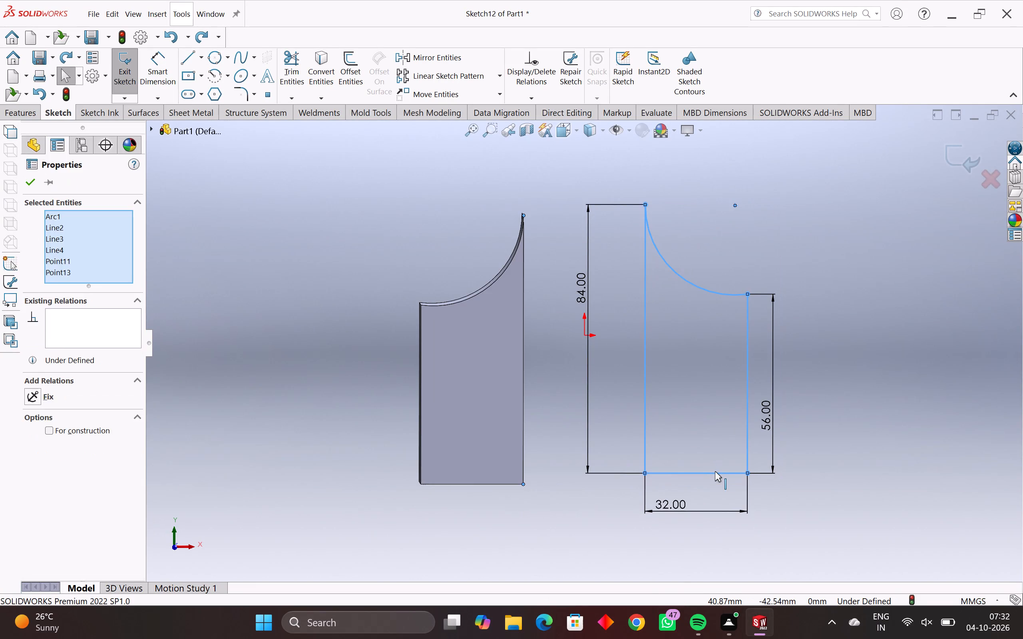
key(ctrl+z)
key(ctrl+z)
key(ctrl+z)
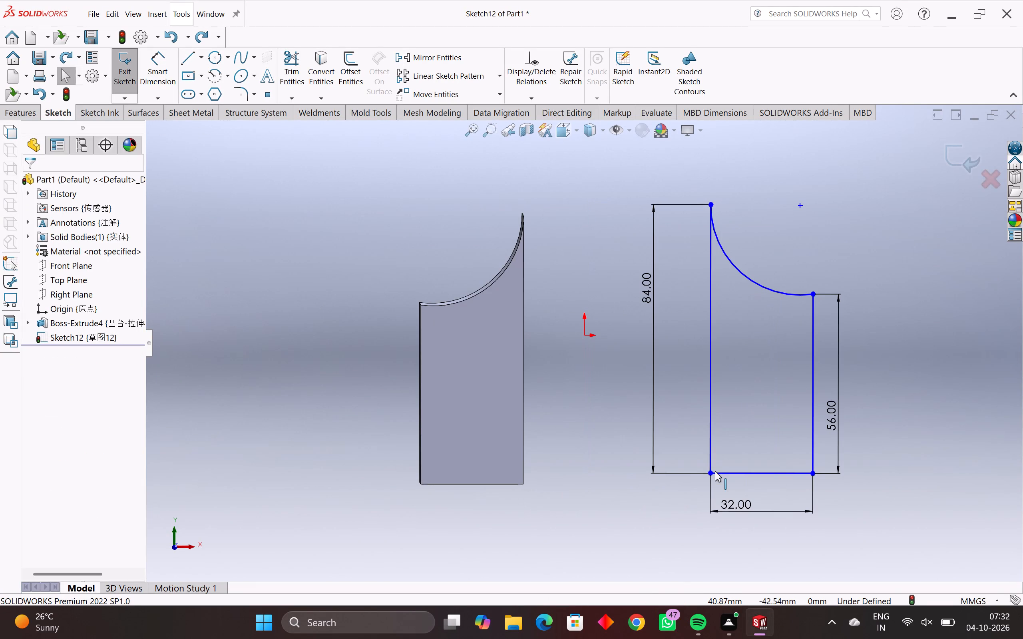
Undo the second profile's arc, dimensions and three lines, back to the vertical centerline through the origin.
key(ctrl+z)
key(ctrl+z)
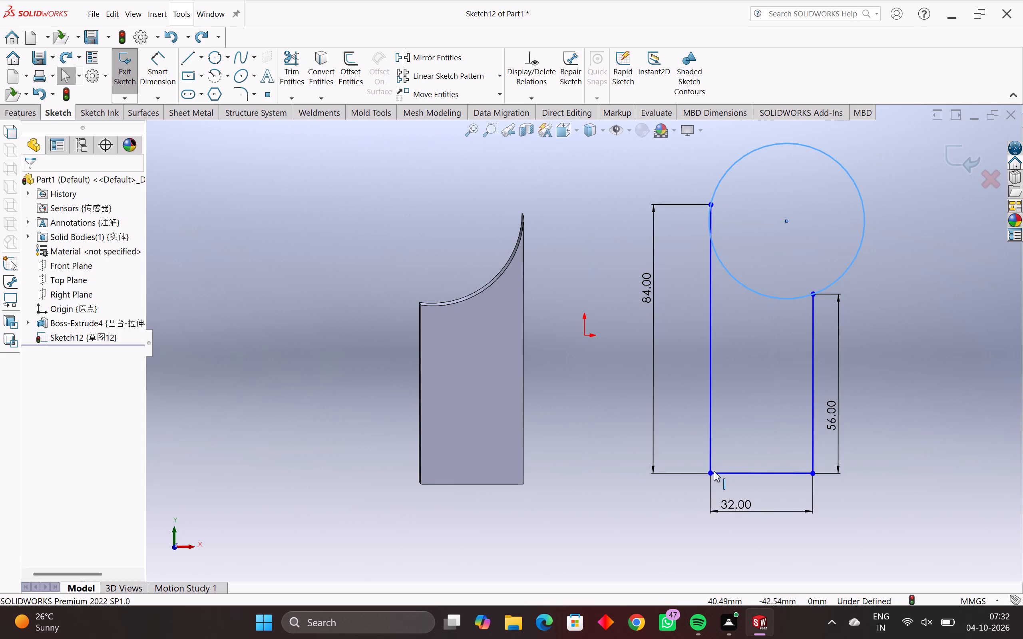
key(ctrl+z)
key(ctrl+z)
key(ctrl+z)
key(ctrl+z)
key(ctrl+z)
key(ctrl+z)
key(ctrl+z)
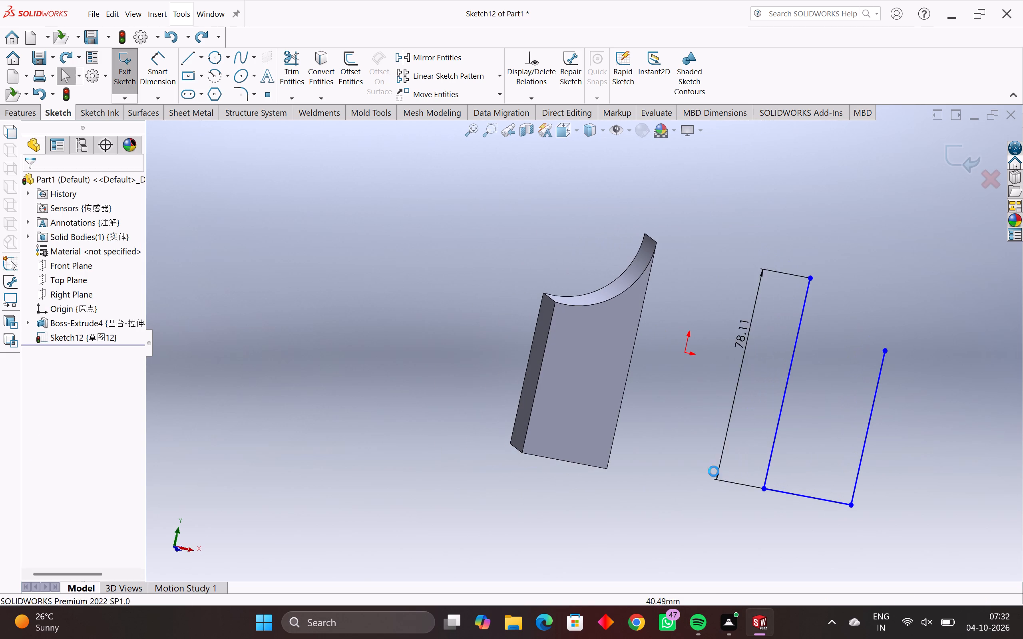
key(ctrl+z)
key(ctrl+z)
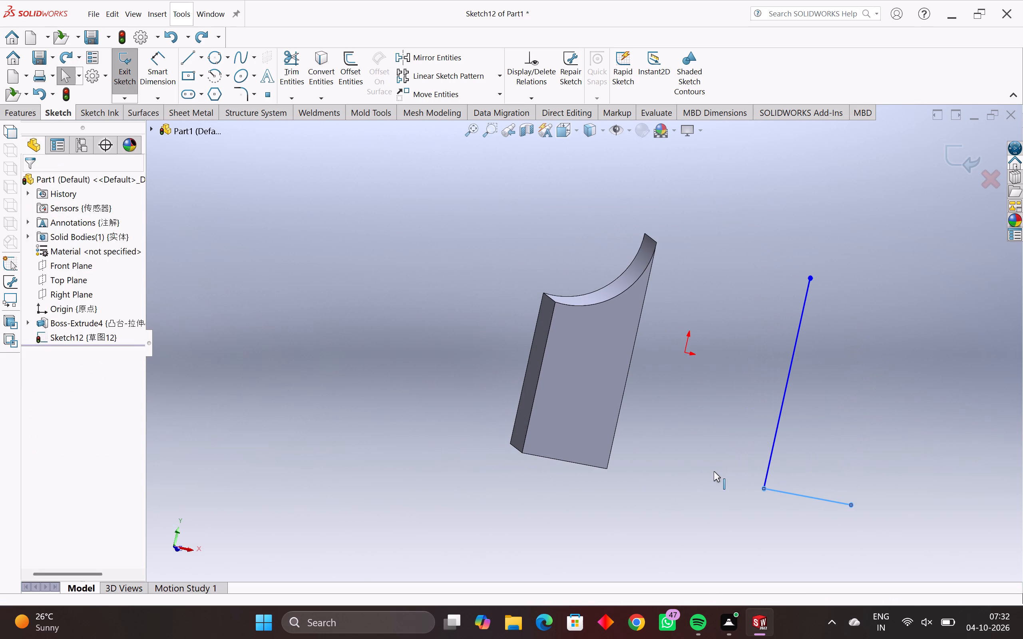
key(ctrl+z)
key(ctrl+z)
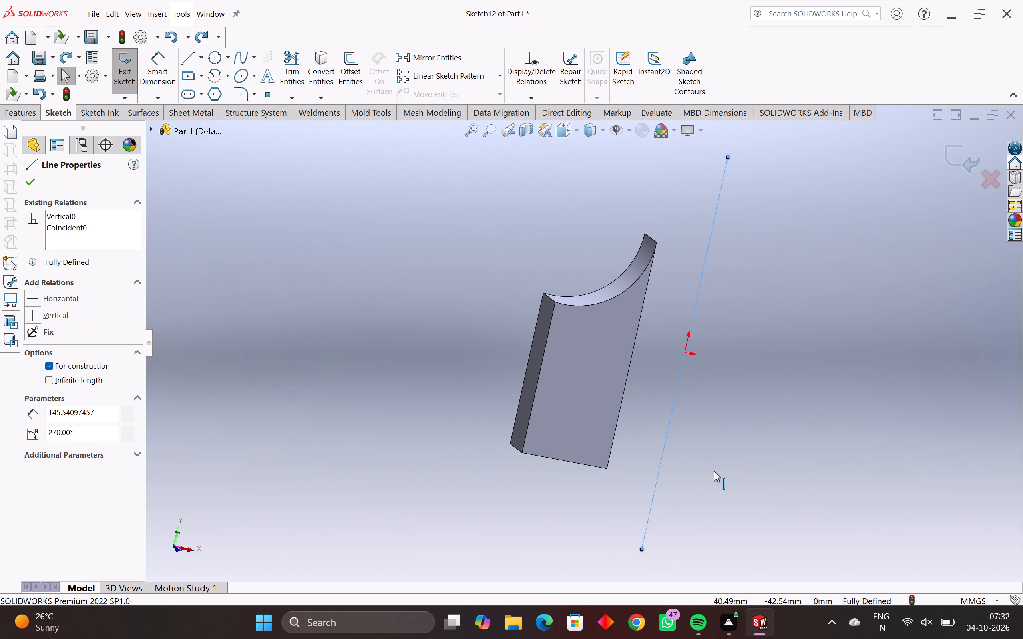
ctrl+middle_drag(713, 471, 670, 470)
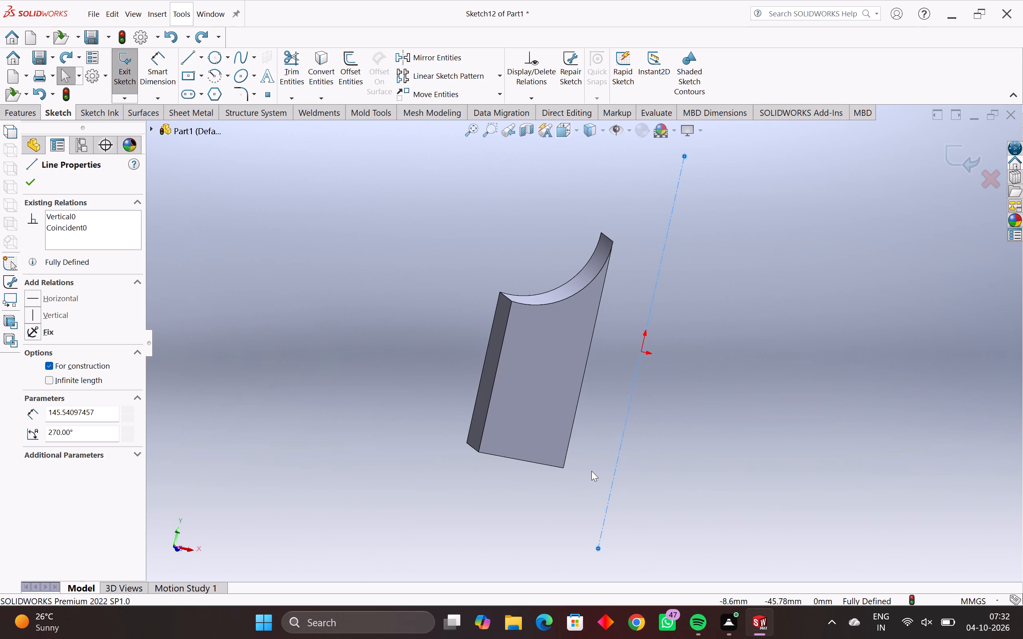
key(Escape)
key(Escape)
key(Escape)
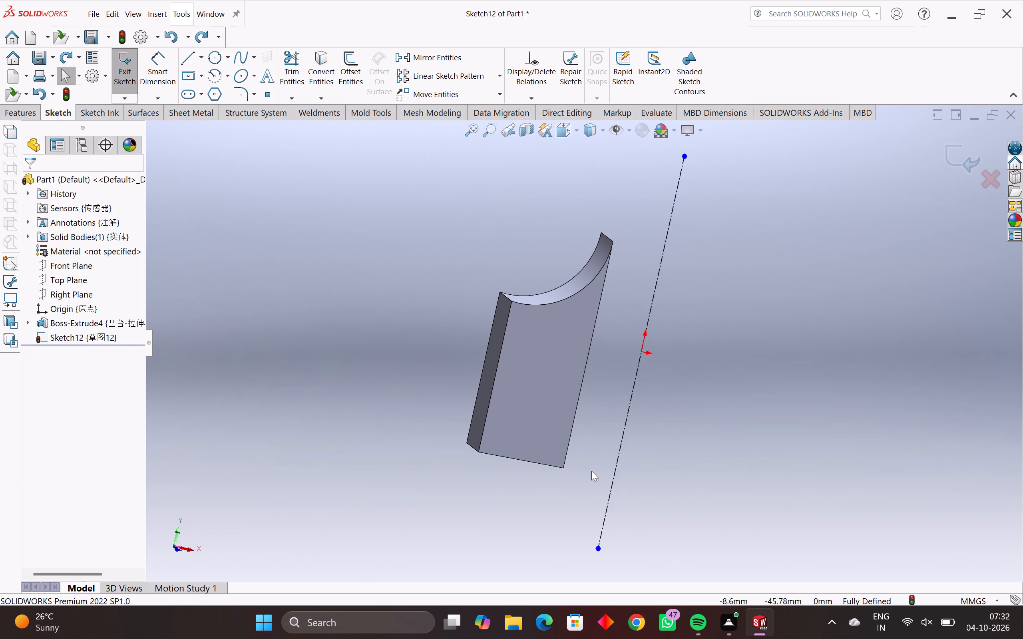
Sketch a horizontal line about 61 mm long from the existing body's inner front bottom corner across the centerline.
middle_drag(633, 475, 618, 472)
middle_drag(618, 472, 591, 467)
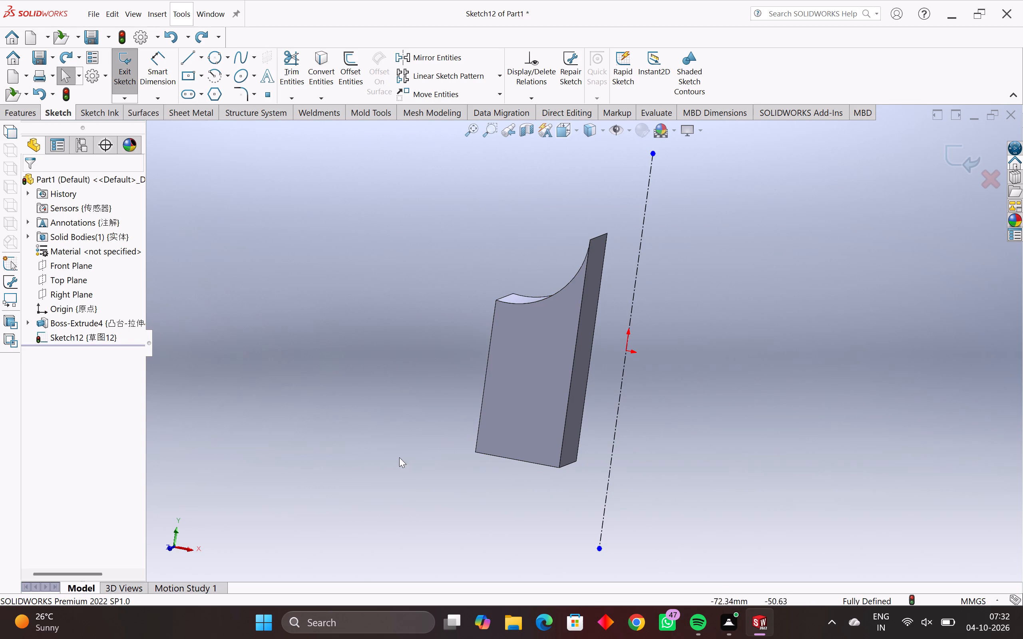
key(l)
click(559, 468)
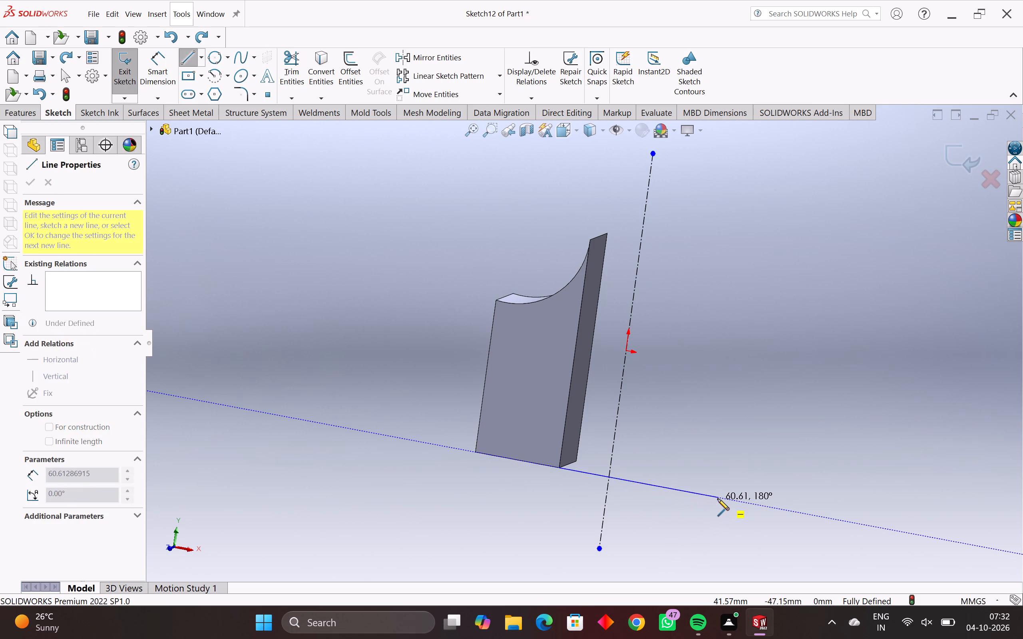
click(718, 499)
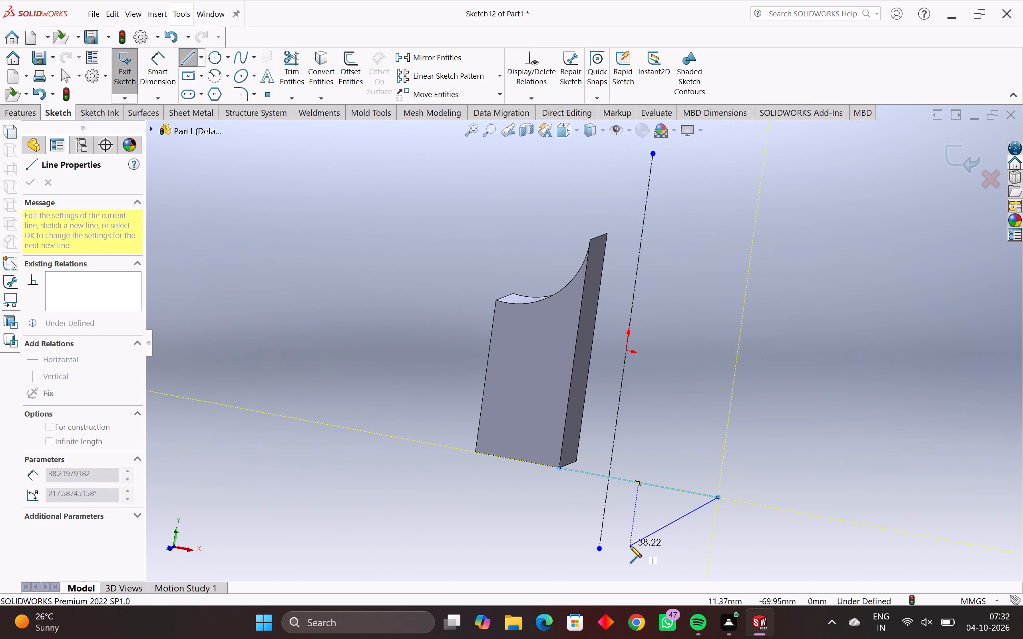
middle_drag(647, 548, 581, 580)
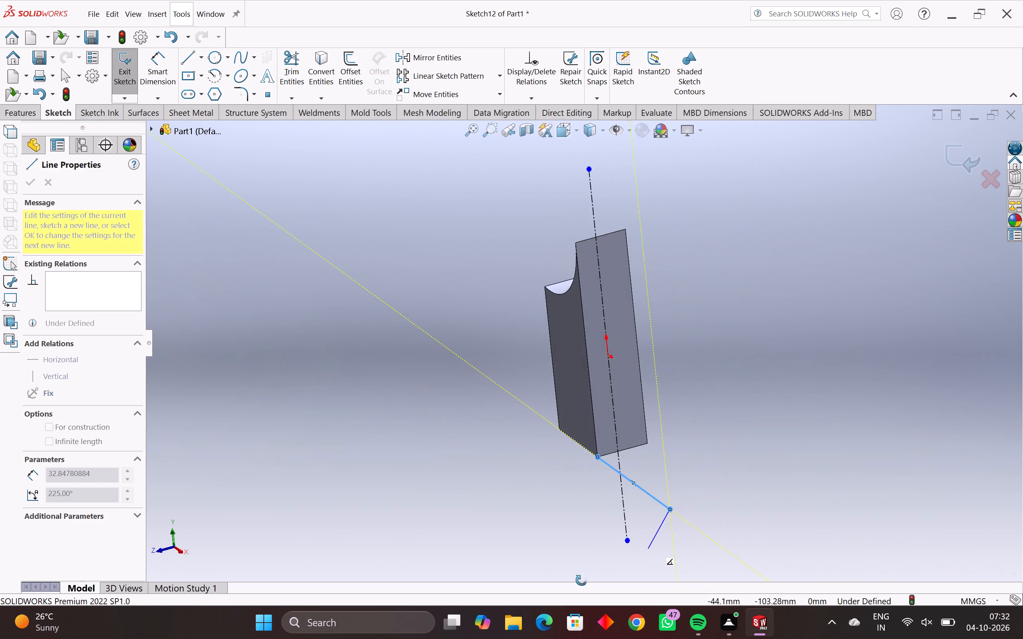
middle_drag(581, 580, 683, 552)
scroll(686, 550, down, 1)
middle_drag(681, 546, 641, 548)
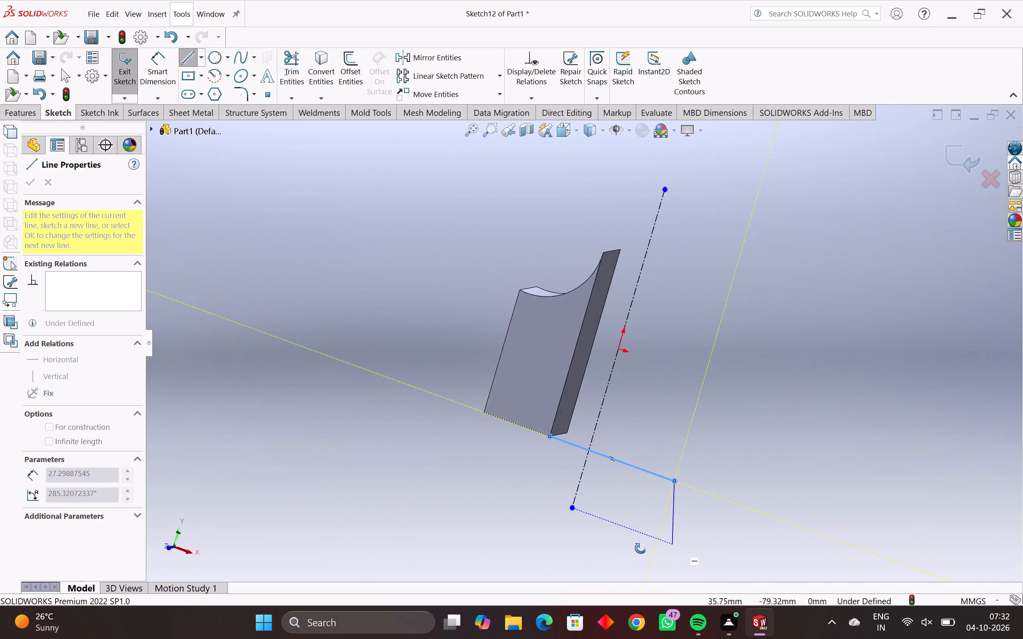
middle_drag(641, 548, 443, 556)
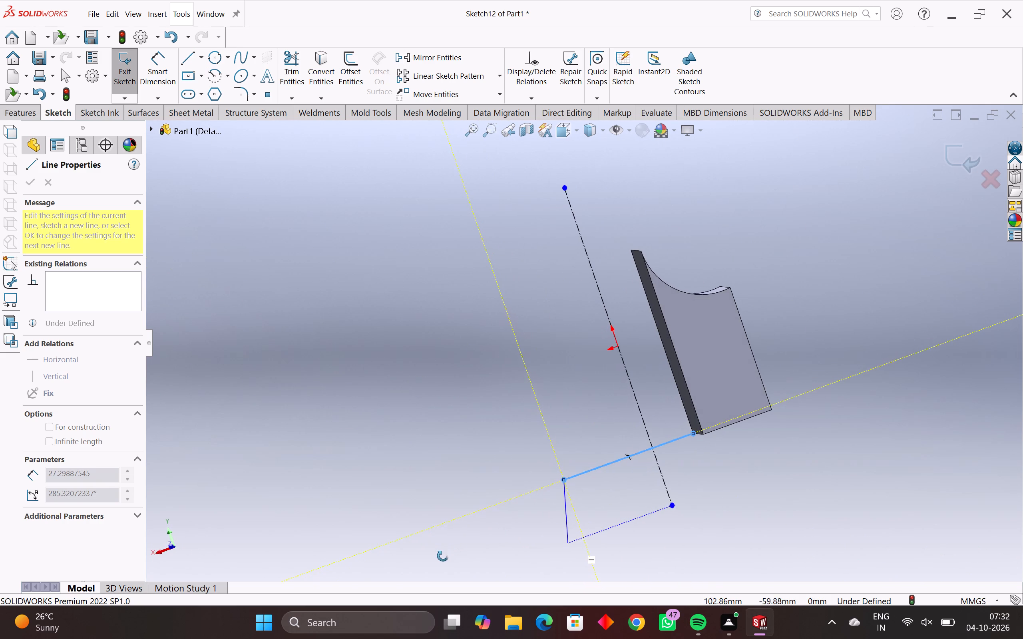
middle_drag(443, 556, 638, 524)
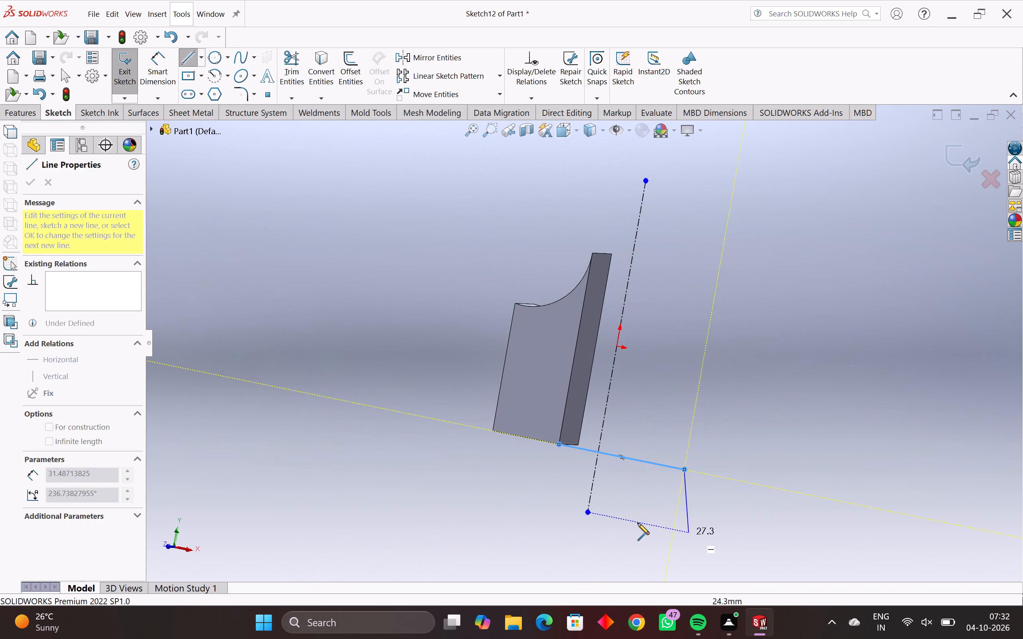
key(Escape)
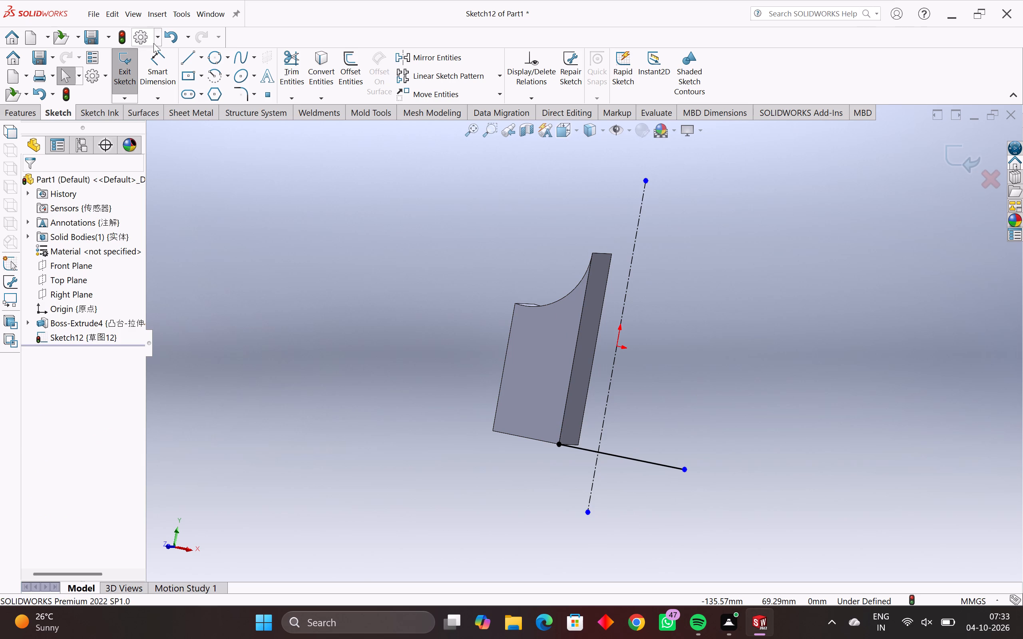
Set the length of the horizontal reference line from the existing body's bottom corner to 38 mm.
click(153, 60)
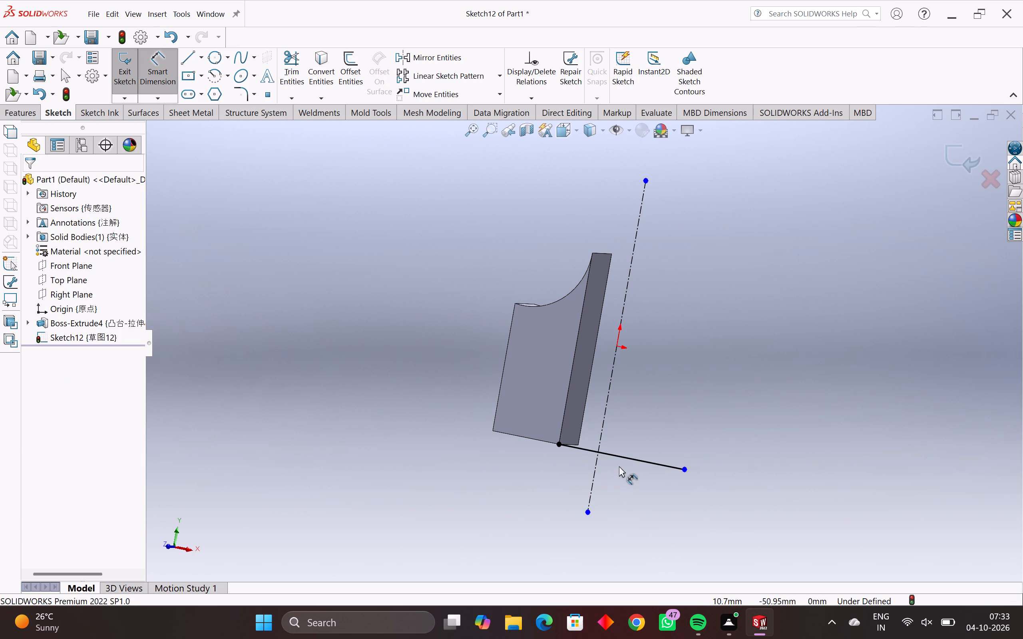
click(626, 460)
click(614, 490)
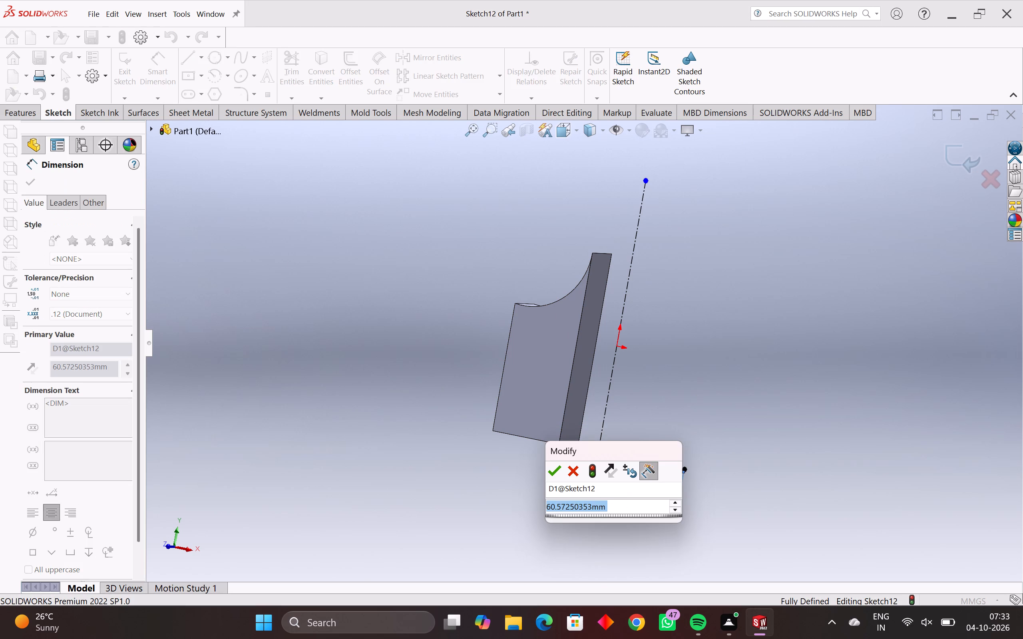
text(38)
key(Return)
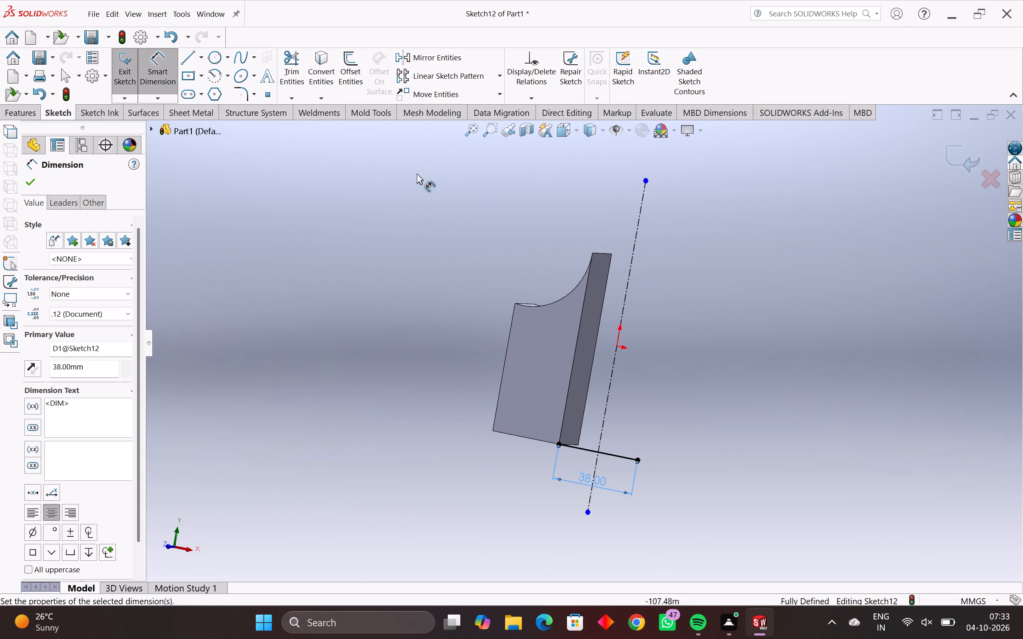
Sketch a horizontal base line about 33 mm long from the reference line's free end and a vertical line about 52 mm up from its far end.
middle_drag(537, 406, 436, 476)
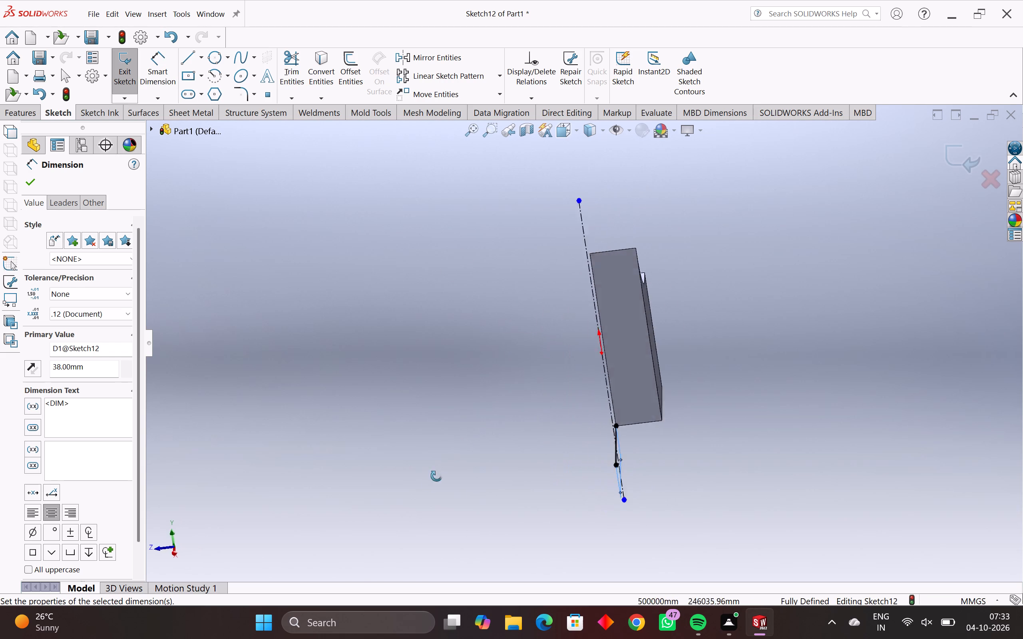
middle_drag(436, 476, 560, 431)
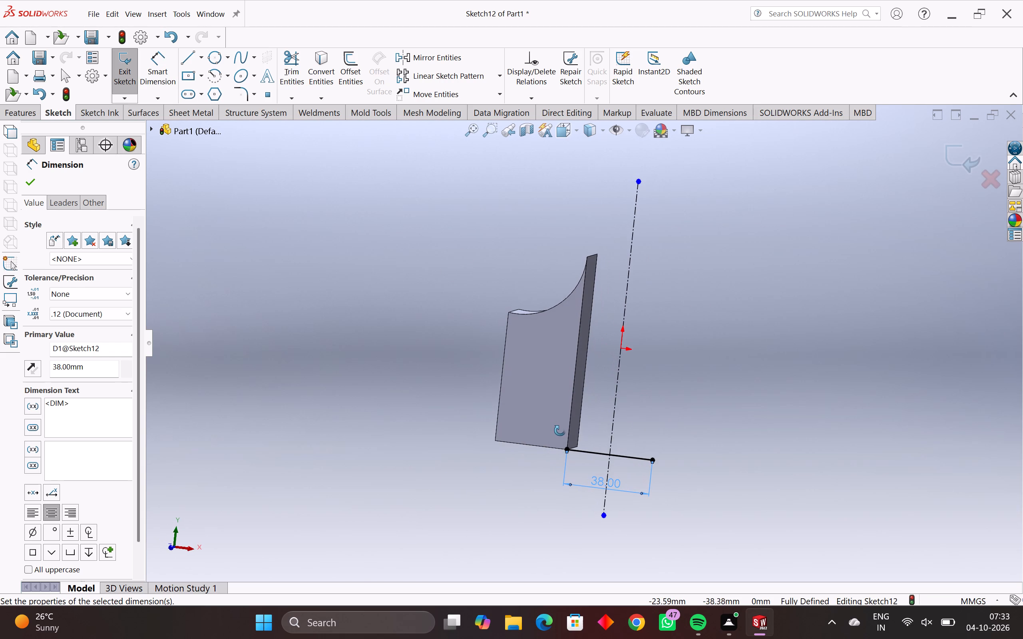
middle_drag(560, 431, 455, 453)
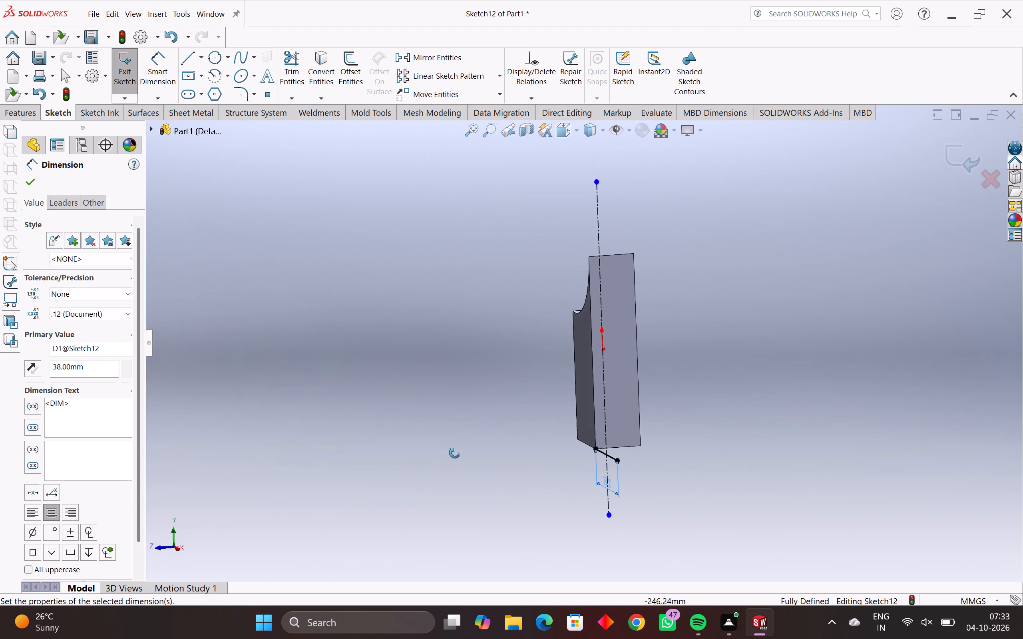
middle_drag(455, 453, 454, 455)
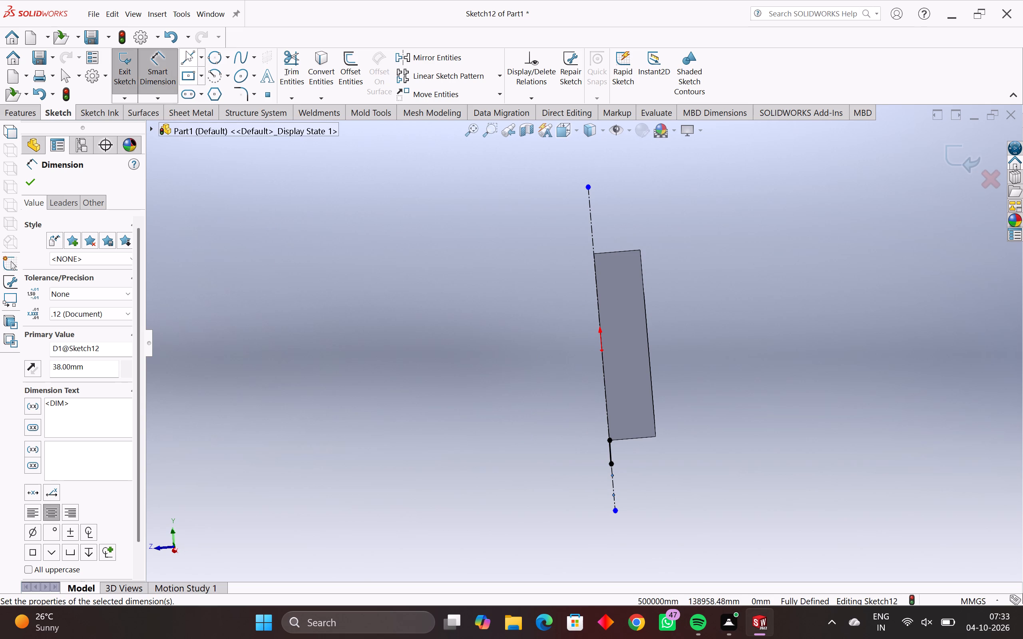
click(186, 51)
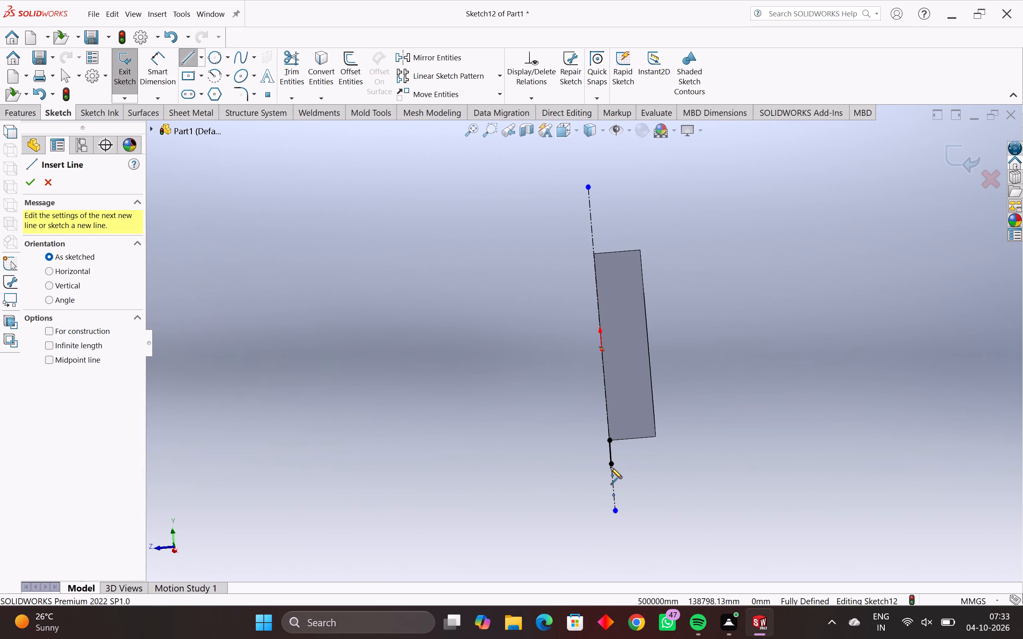
click(611, 463)
middle_drag(635, 461, 669, 461)
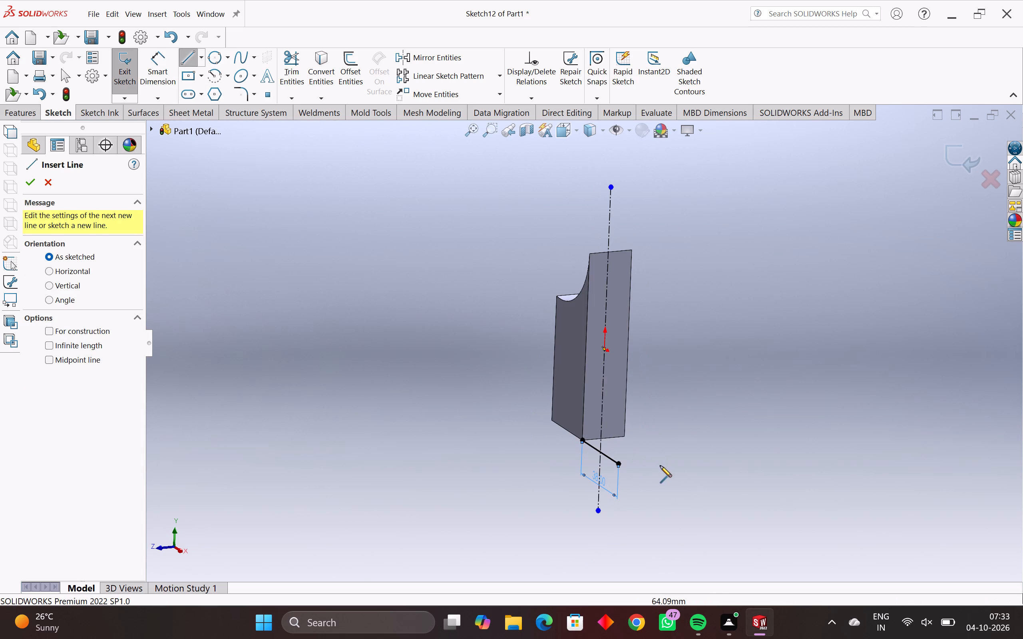
middle_drag(627, 464, 641, 458)
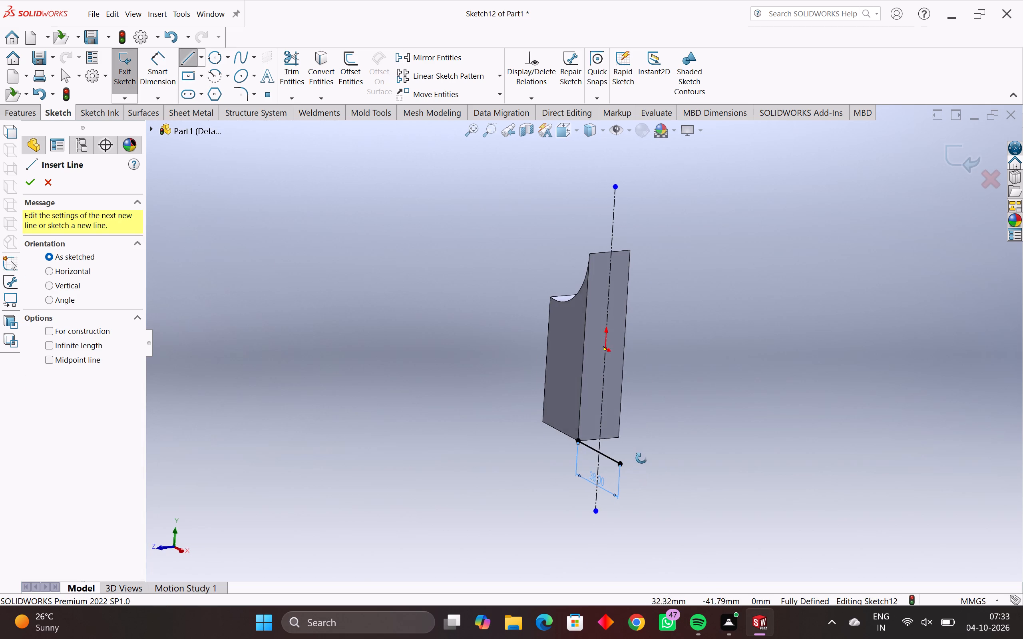
middle_drag(641, 458, 644, 461)
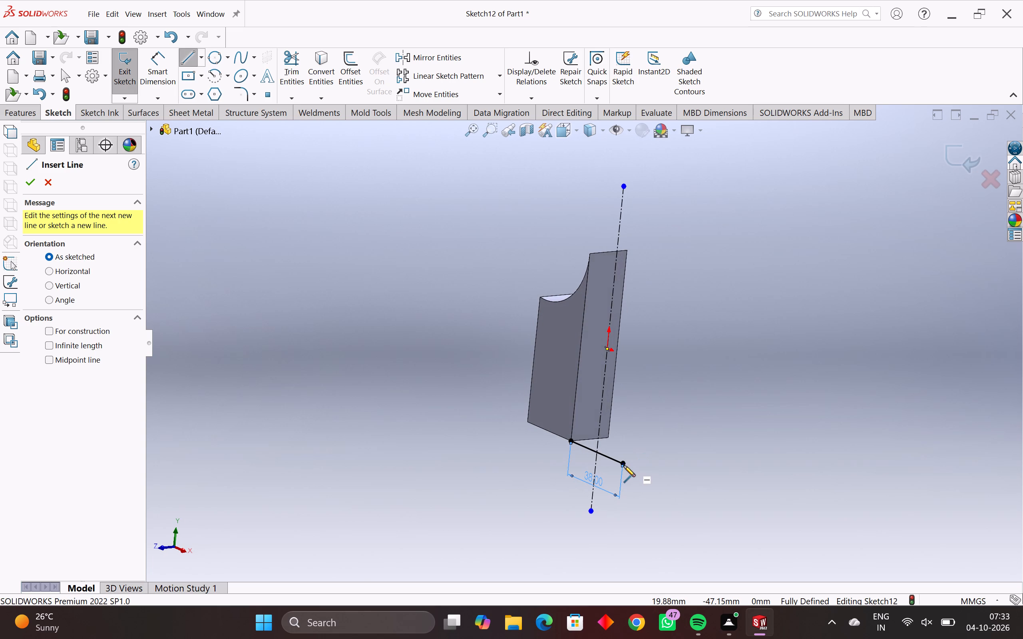
click(624, 465)
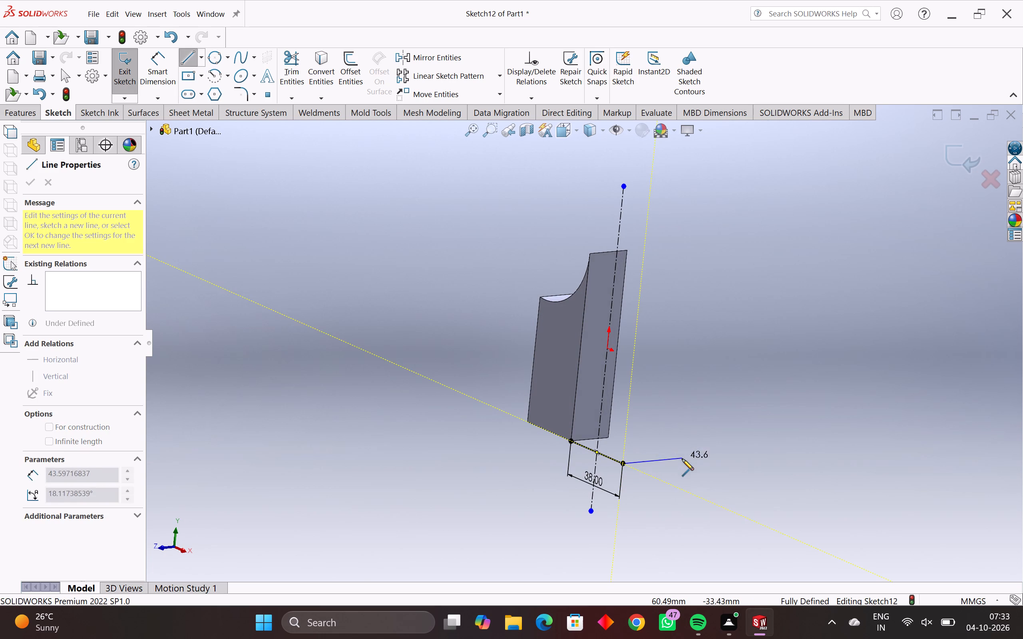
middle_drag(705, 450, 661, 466)
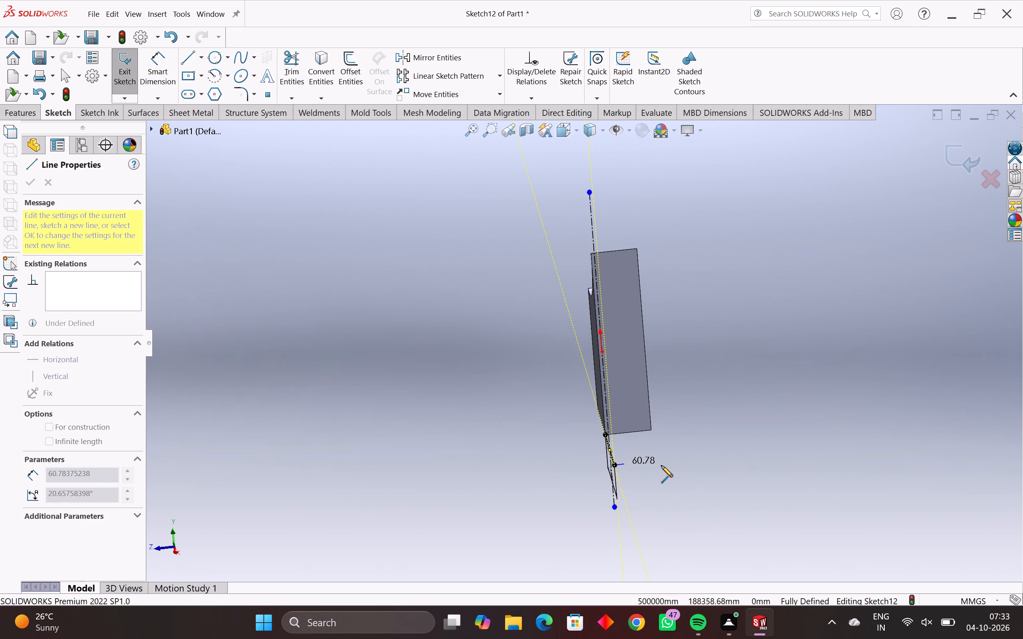
middle_drag(659, 491, 762, 501)
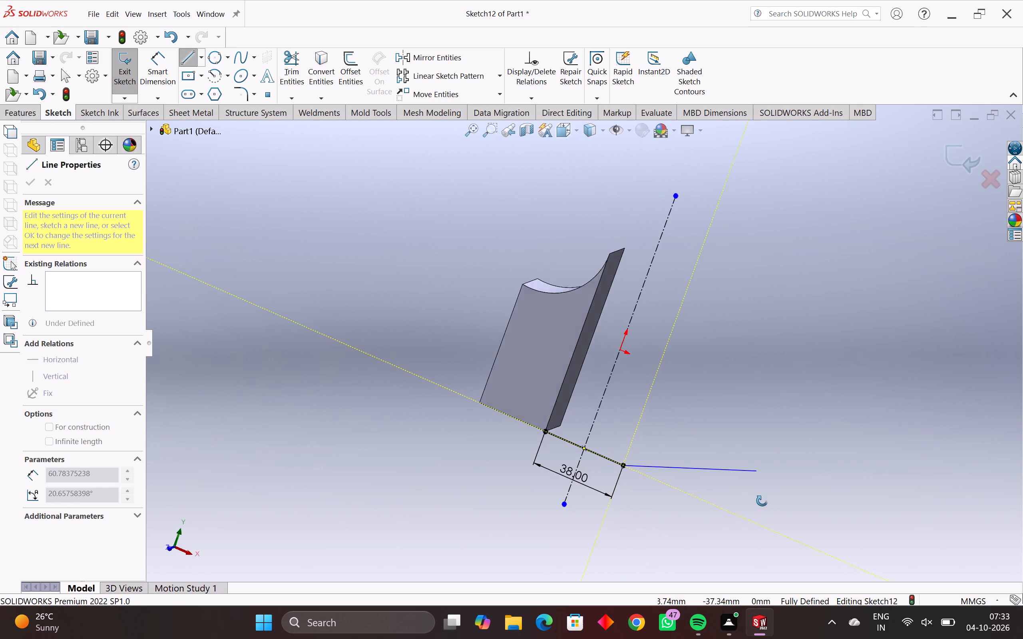
middle_drag(762, 501, 764, 501)
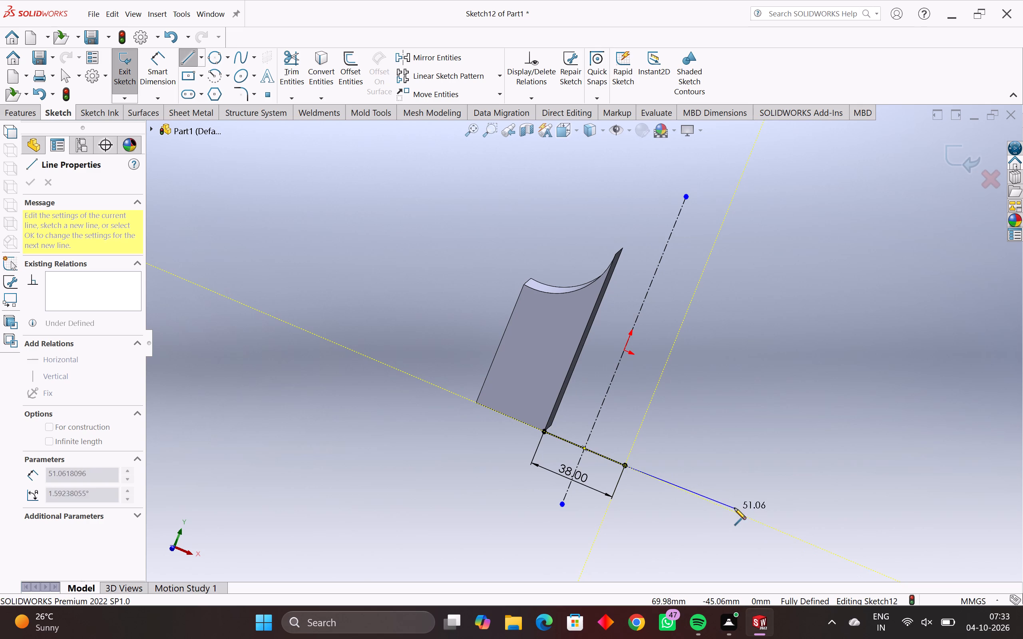
click(695, 496)
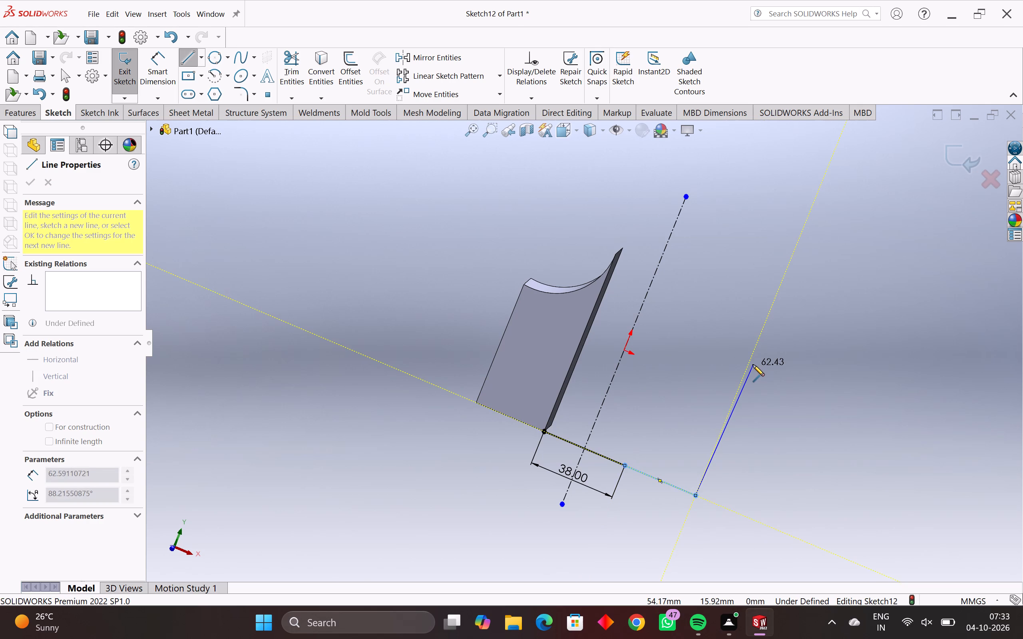
click(740, 385)
key(space)
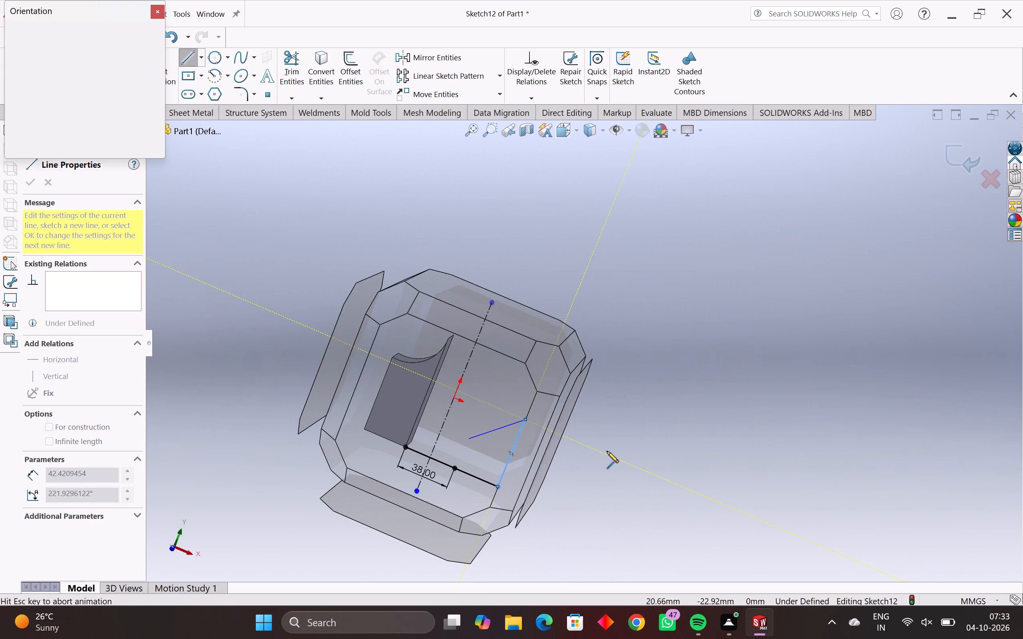
click(494, 423)
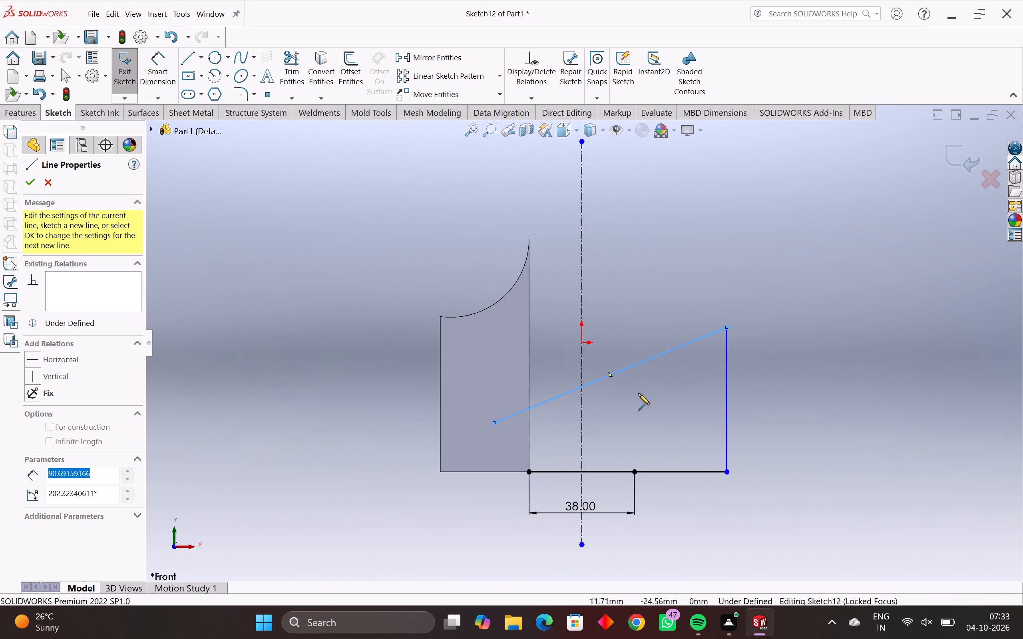
key(ctrl+z)
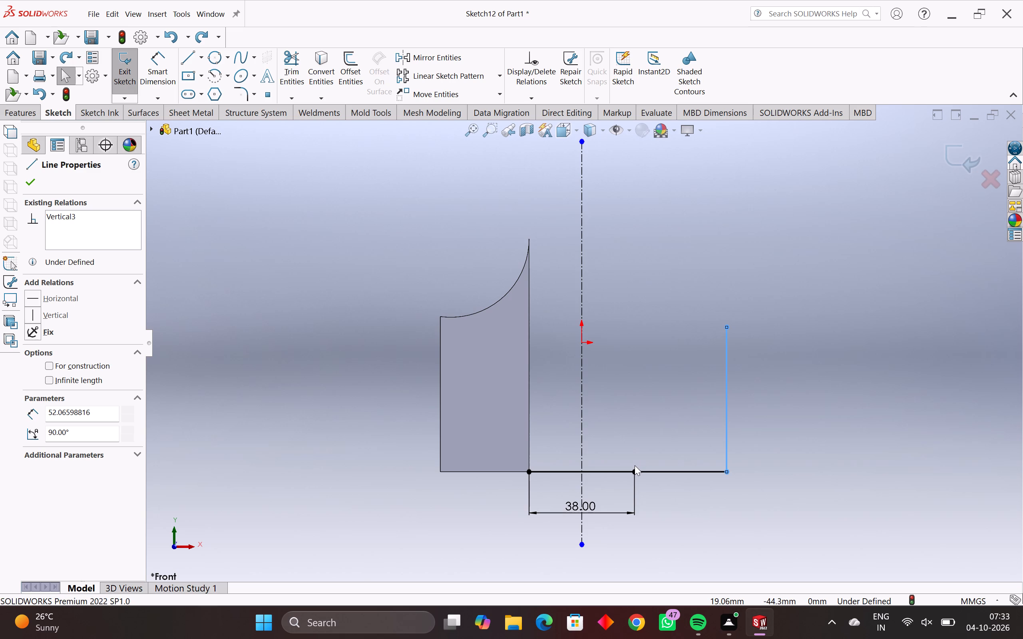
Sketch a vertical line about 84 mm high from the junction of the 38 mm reference line and the new base line.
key(l)
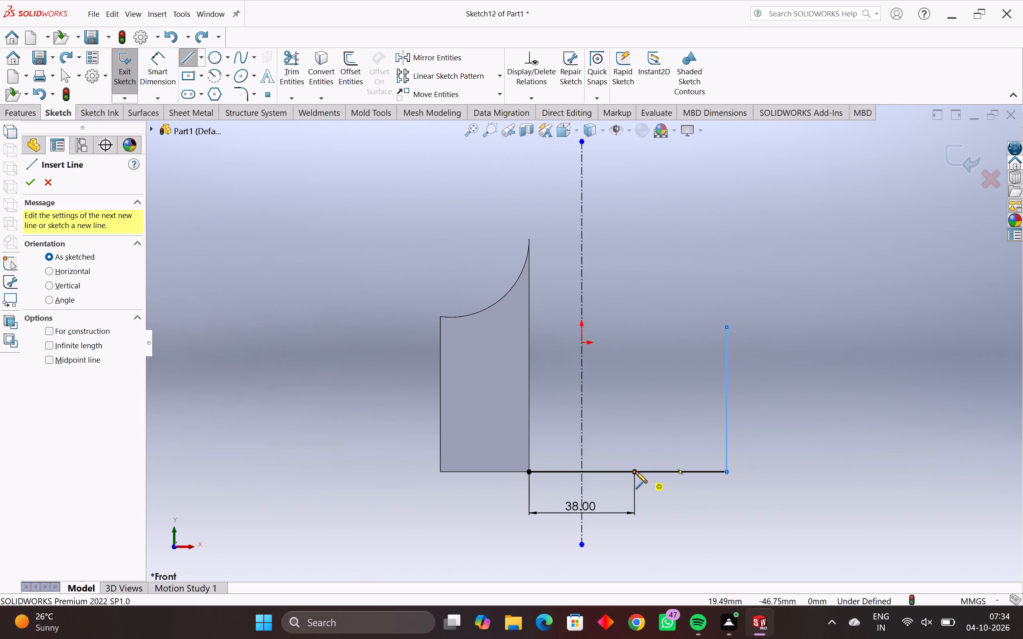
click(635, 472)
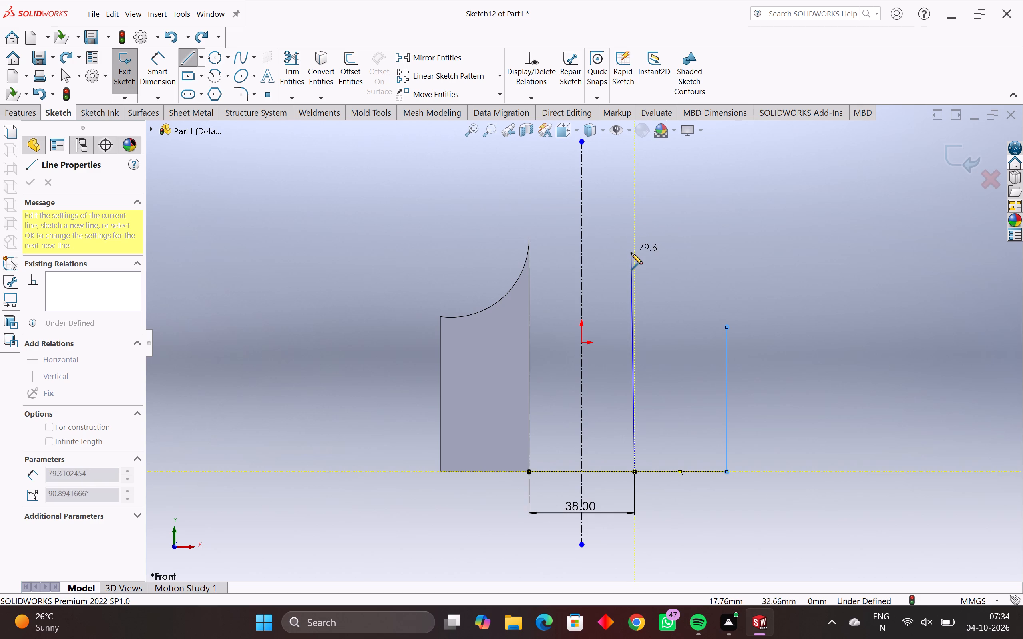
click(634, 239)
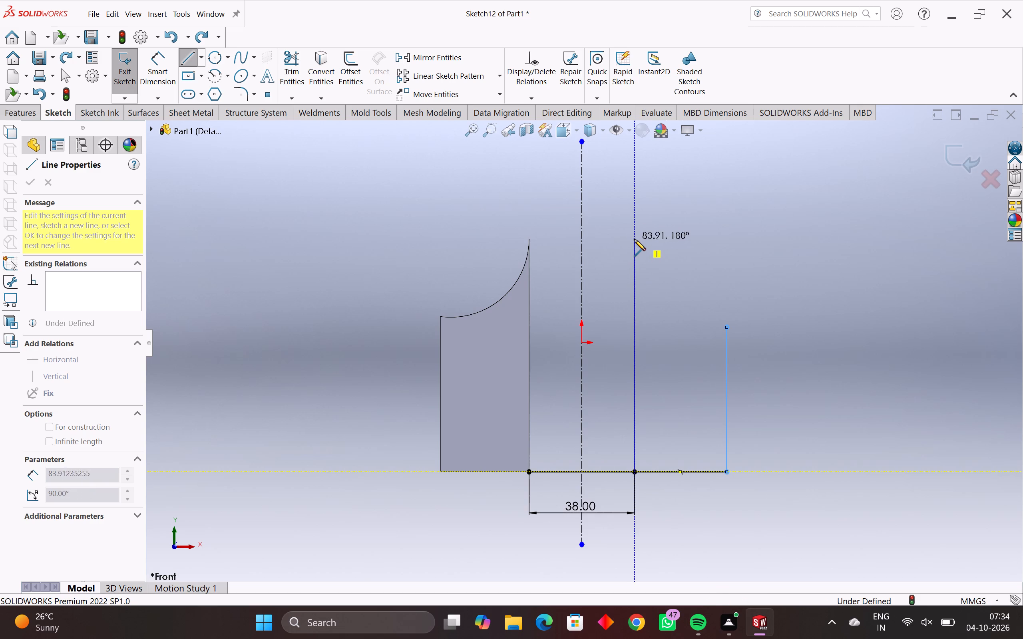
key(Escape)
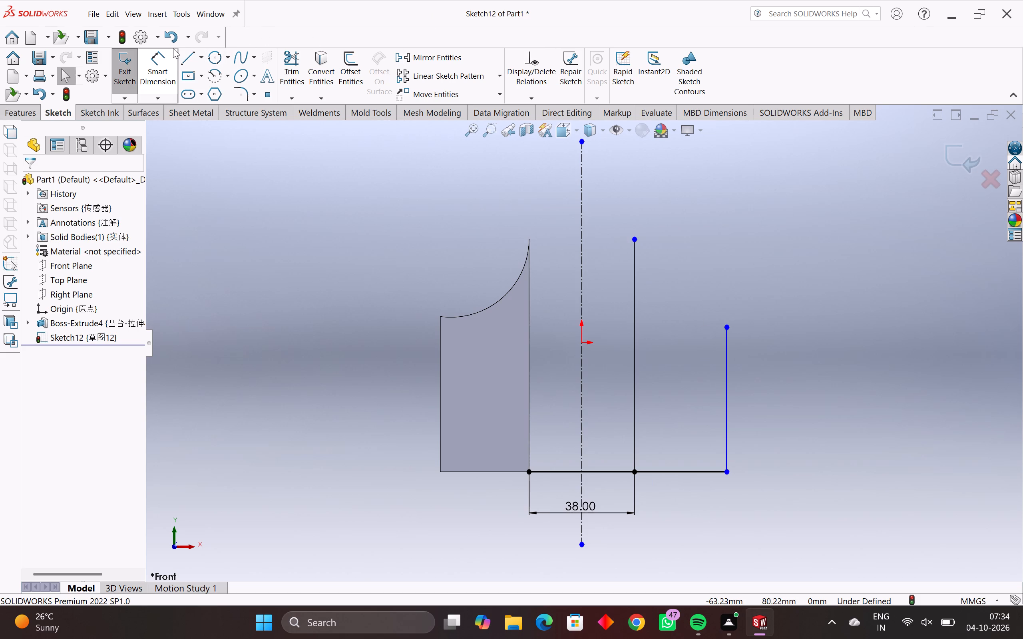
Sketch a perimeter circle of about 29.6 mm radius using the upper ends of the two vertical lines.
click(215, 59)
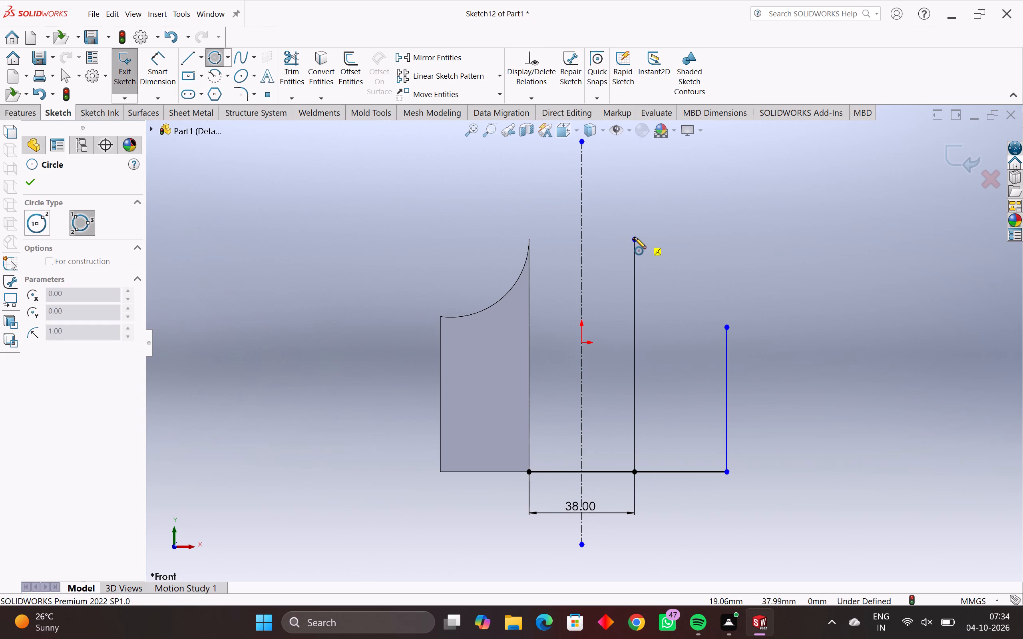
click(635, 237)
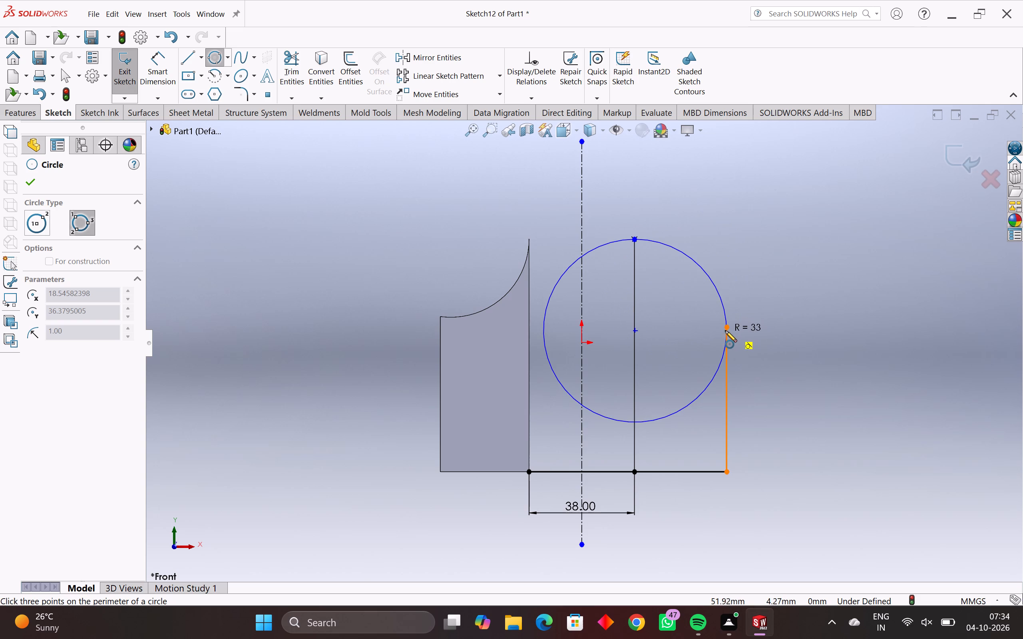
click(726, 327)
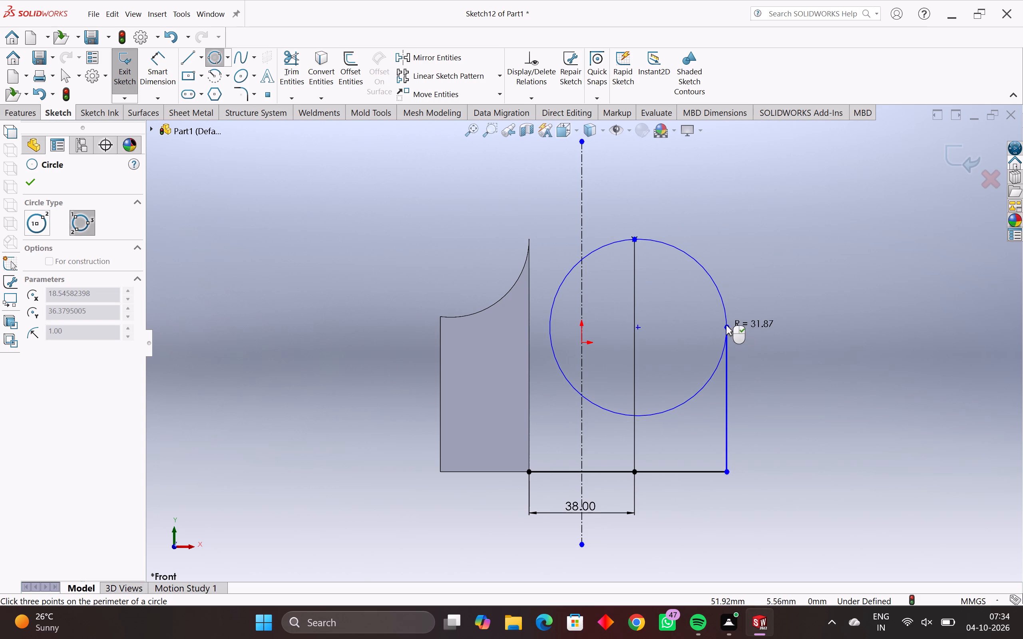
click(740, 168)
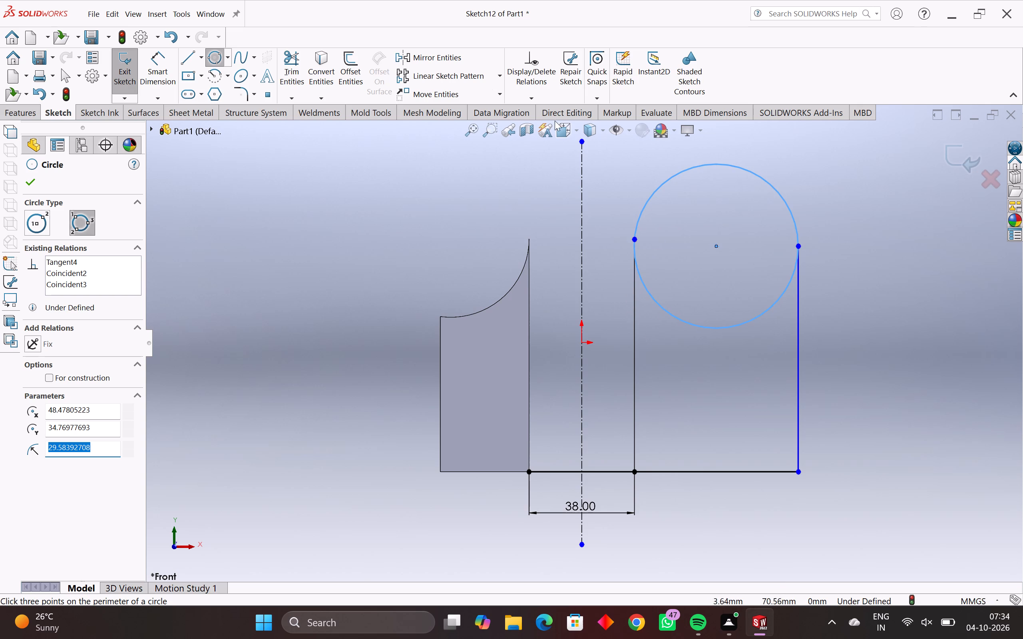
Dimension the inner vertical line nearest the centerline to 84 mm and the outer vertical line to 54 mm.
click(171, 69)
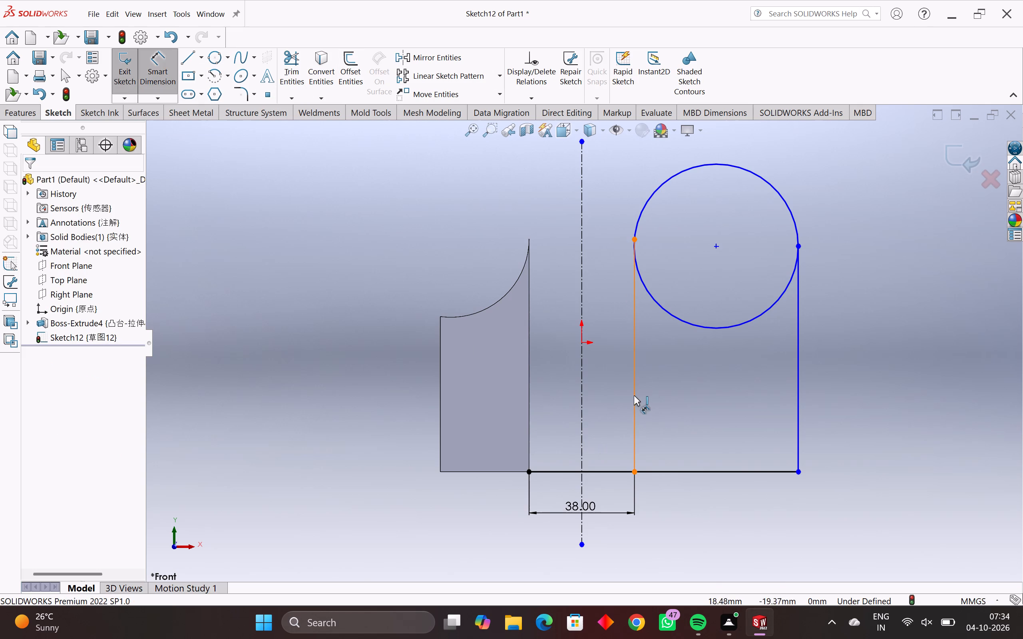
click(635, 394)
click(601, 386)
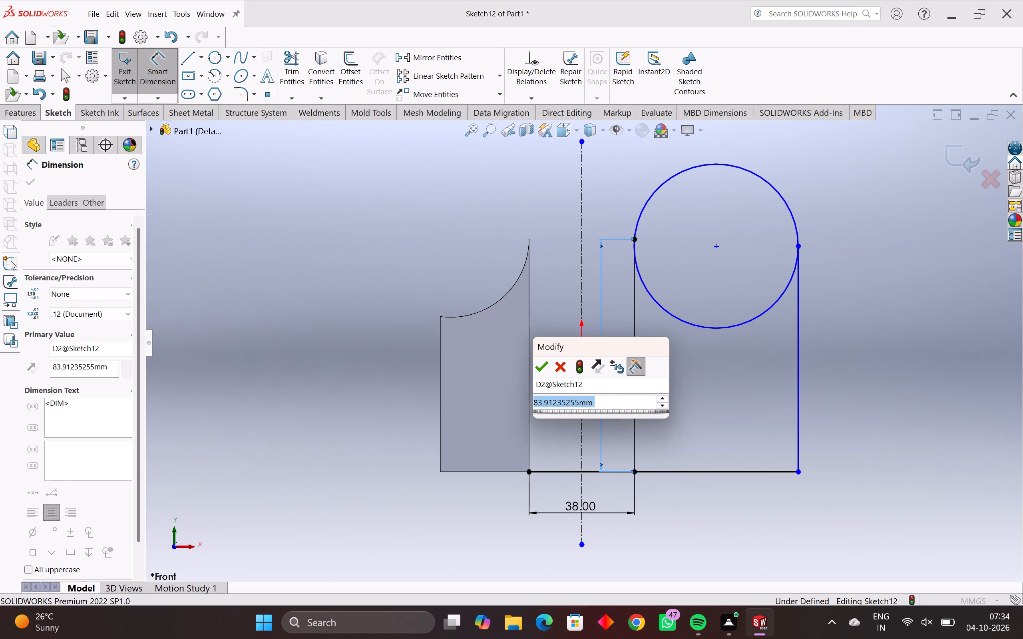
text(84)
key(Return)
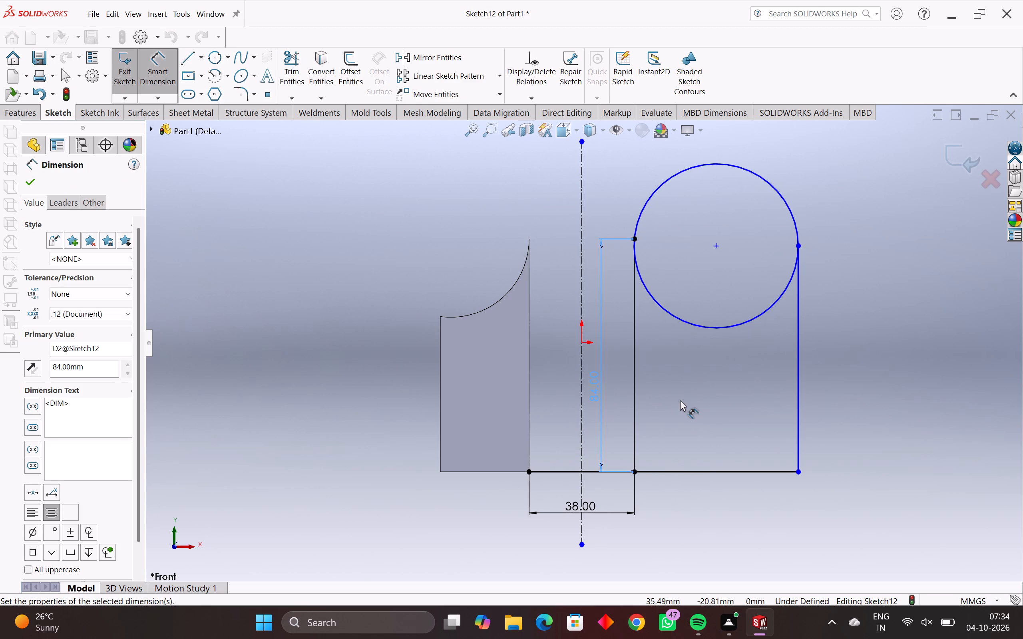
click(799, 395)
click(825, 403)
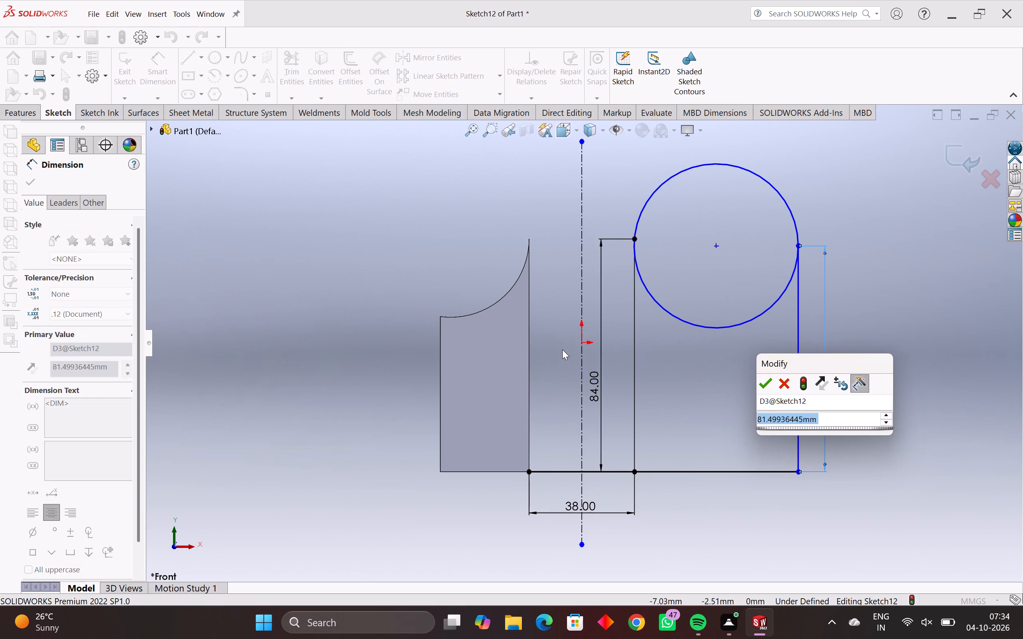
text(54)
key(Return)
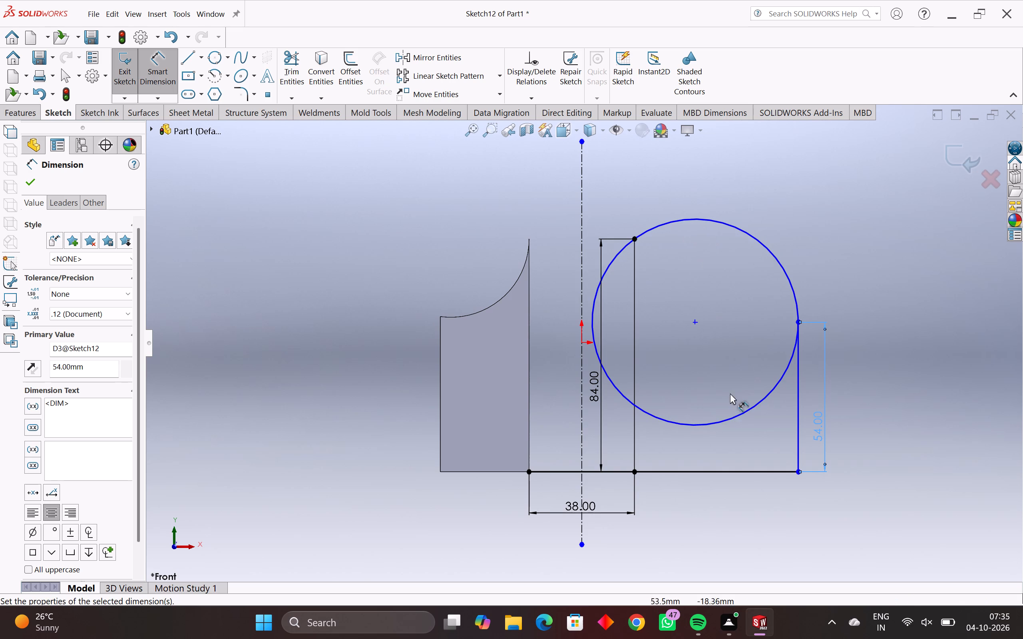
Dimension the base line between the two vertical lines to 32 mm.
click(717, 471)
click(705, 508)
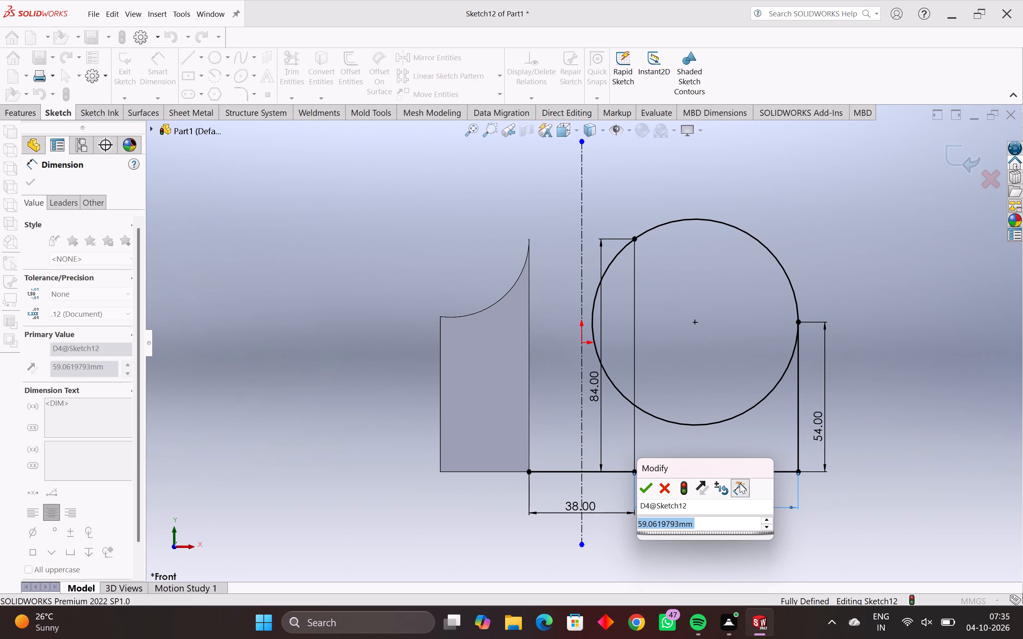
key(3)
key(2)
key(Return)
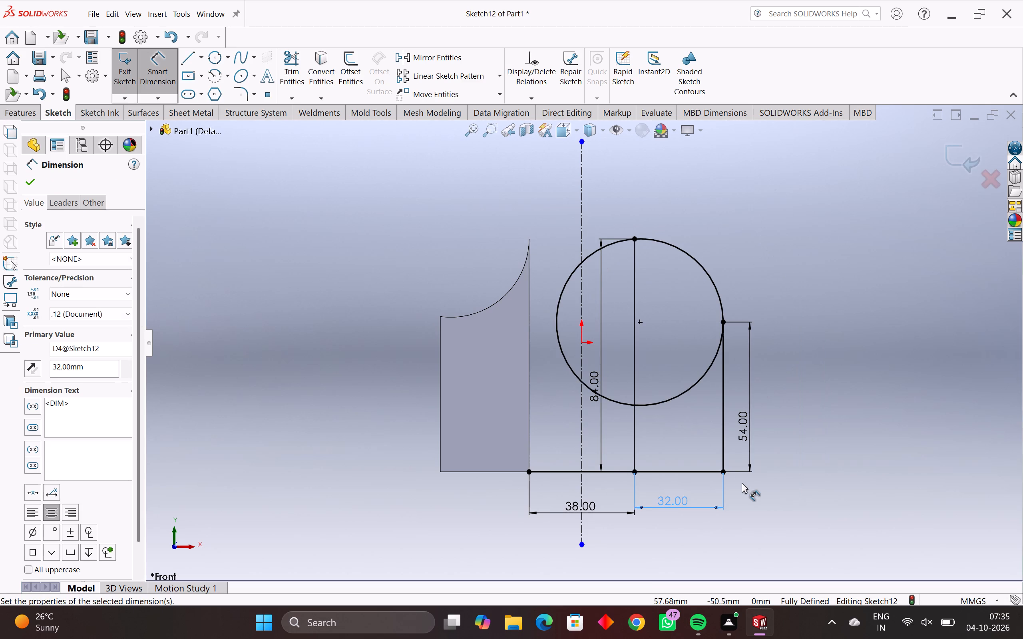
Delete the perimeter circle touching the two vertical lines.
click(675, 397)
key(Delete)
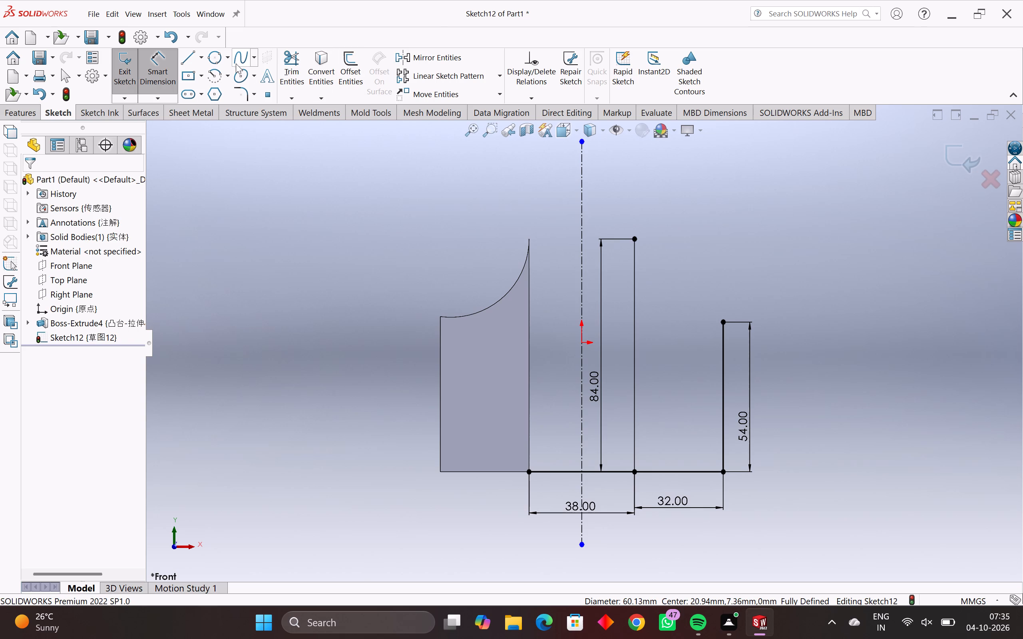
Sketch a perimeter circle through the upper ends of the two vertical lines and enter a radius of 28 mm.
click(217, 55)
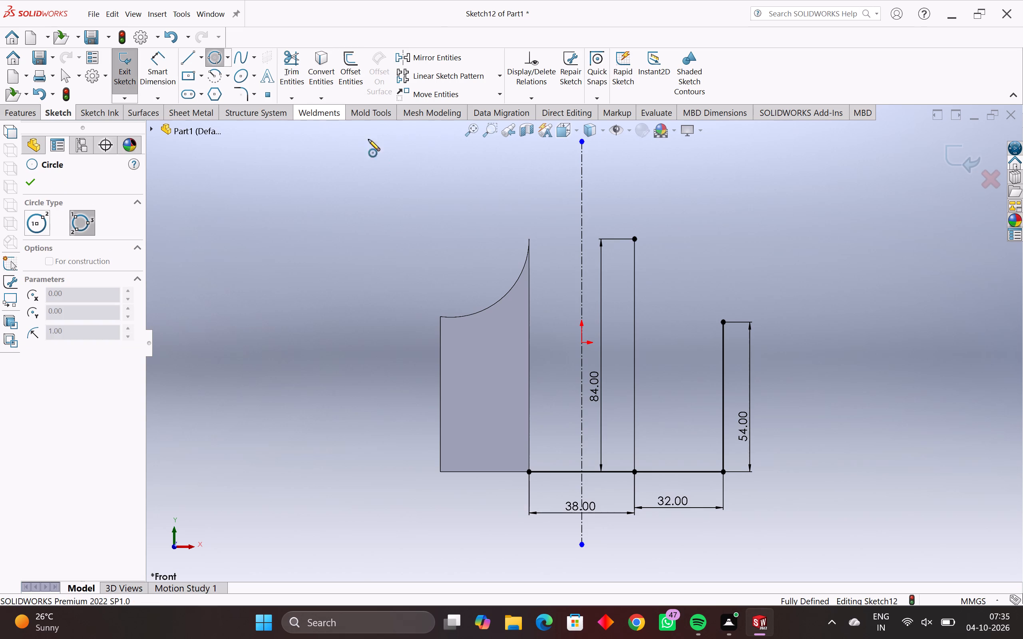
click(635, 239)
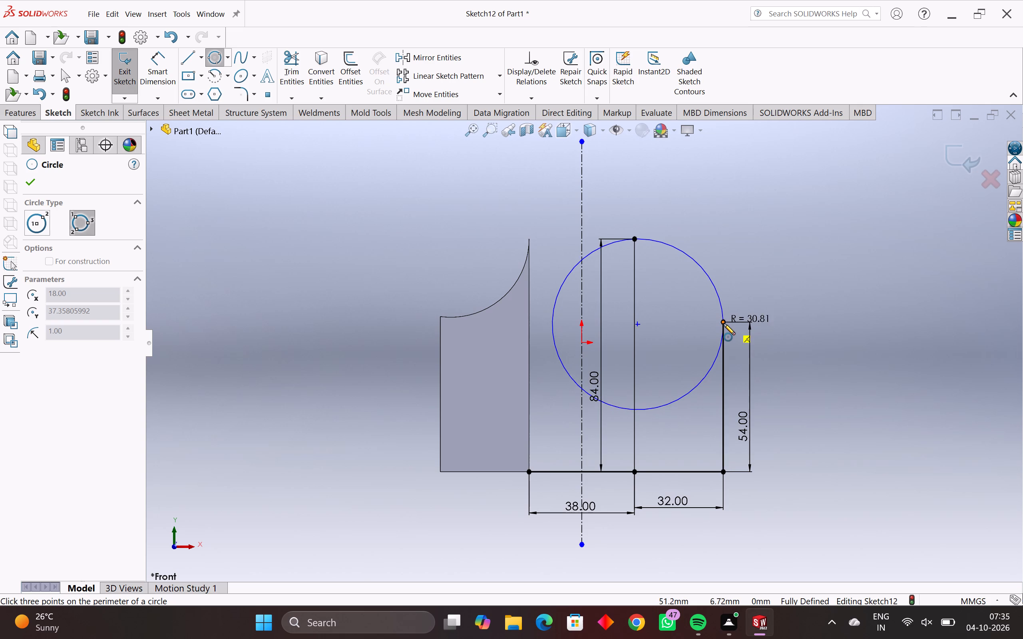
click(723, 323)
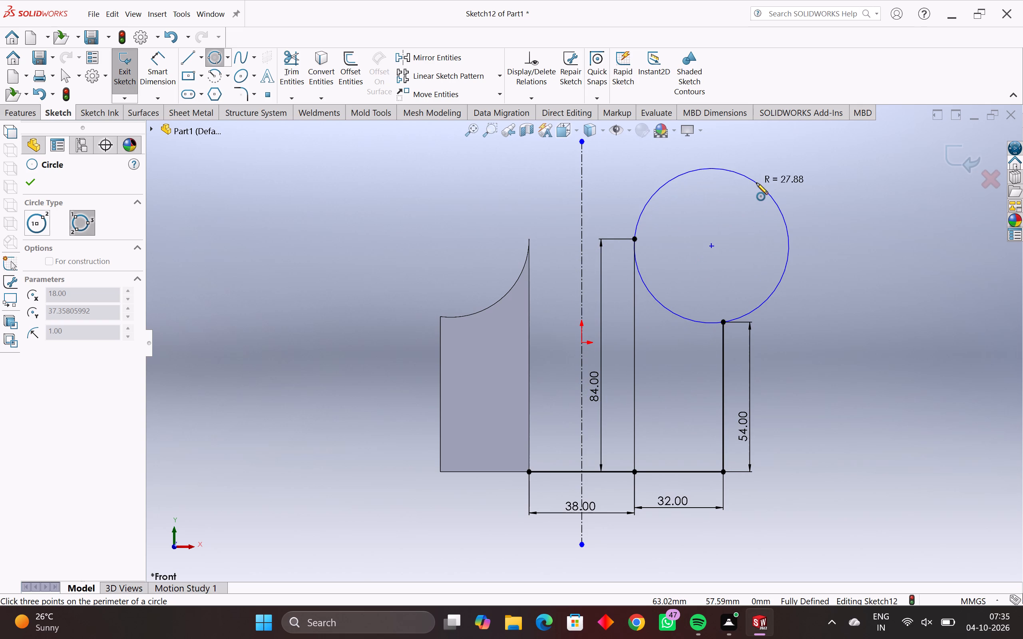
click(756, 183)
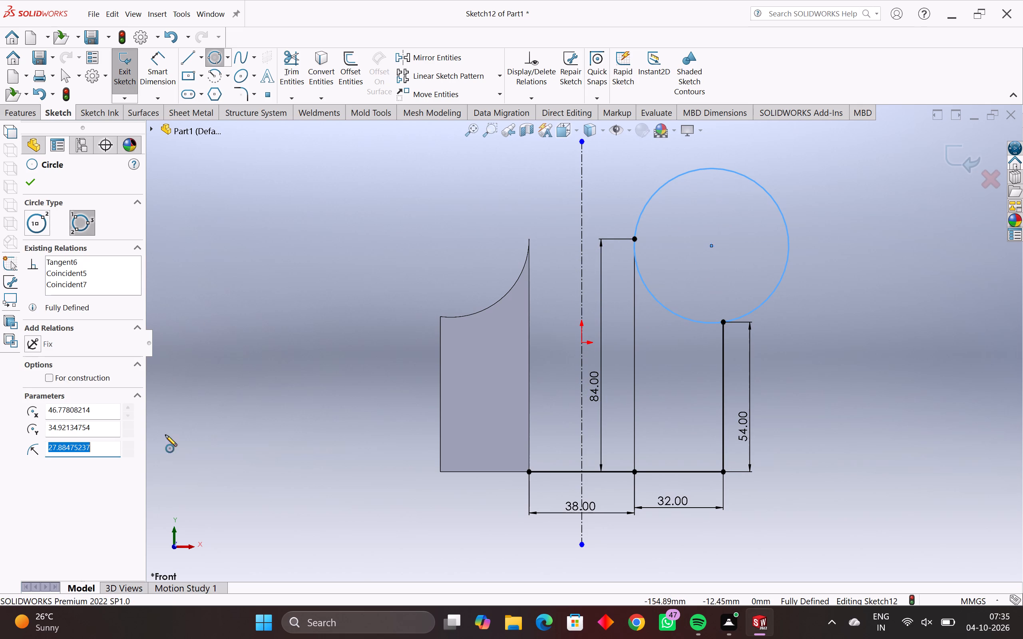
text(28)
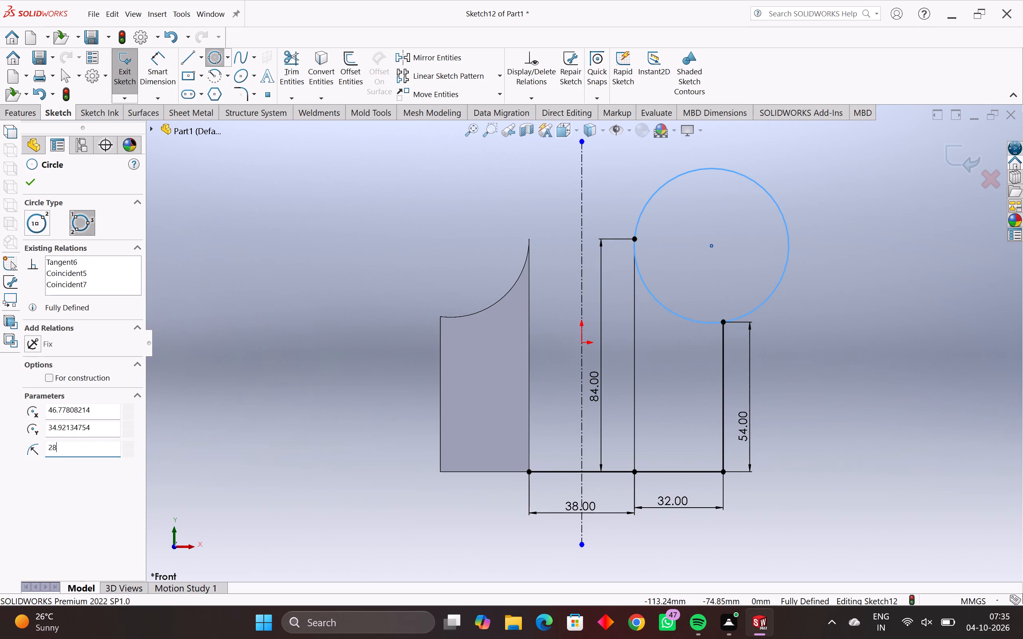
key(Return)
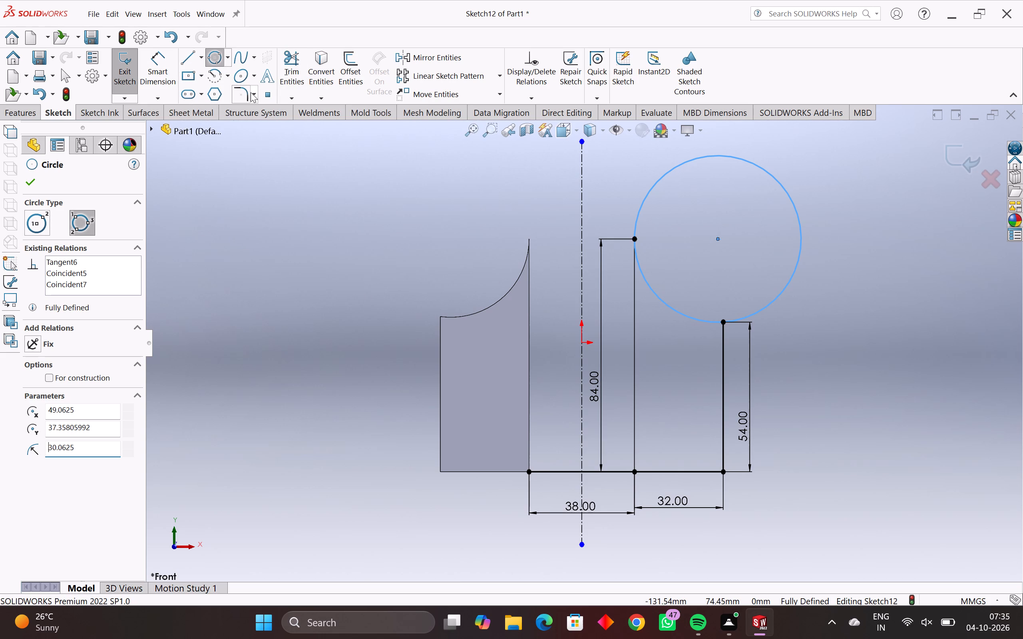
Trim away the outer part of the circle, keeping the concave arc between the two vertical lines.
click(292, 56)
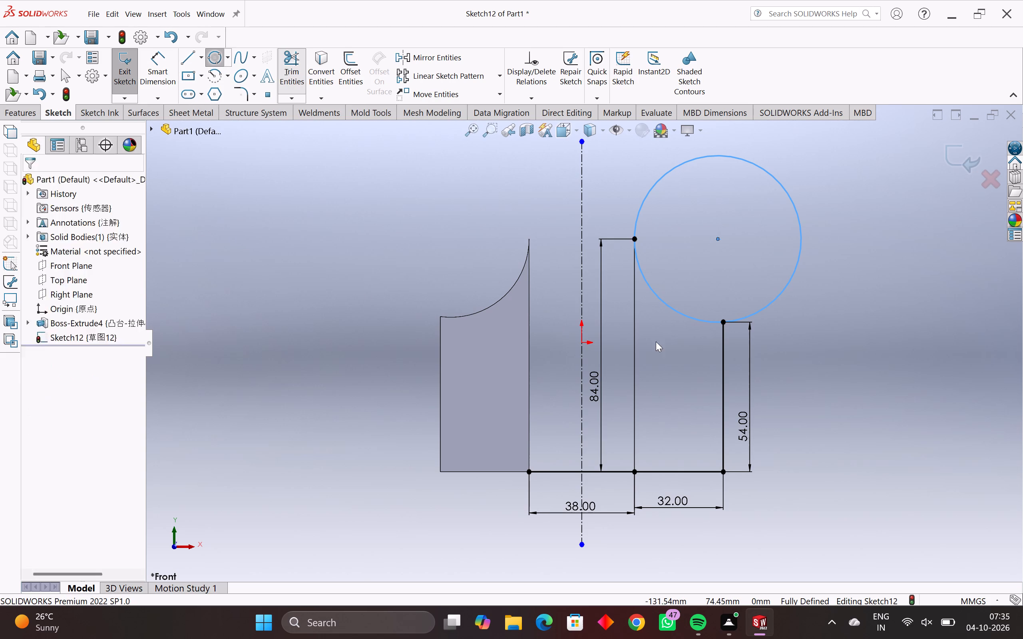
click(781, 183)
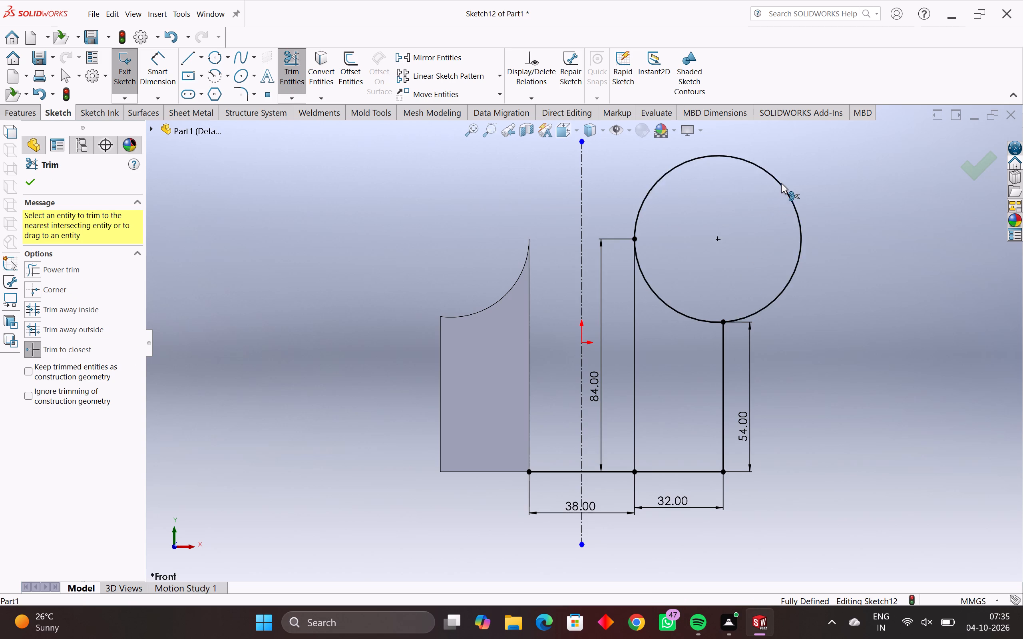
middle_drag(749, 269, 685, 323)
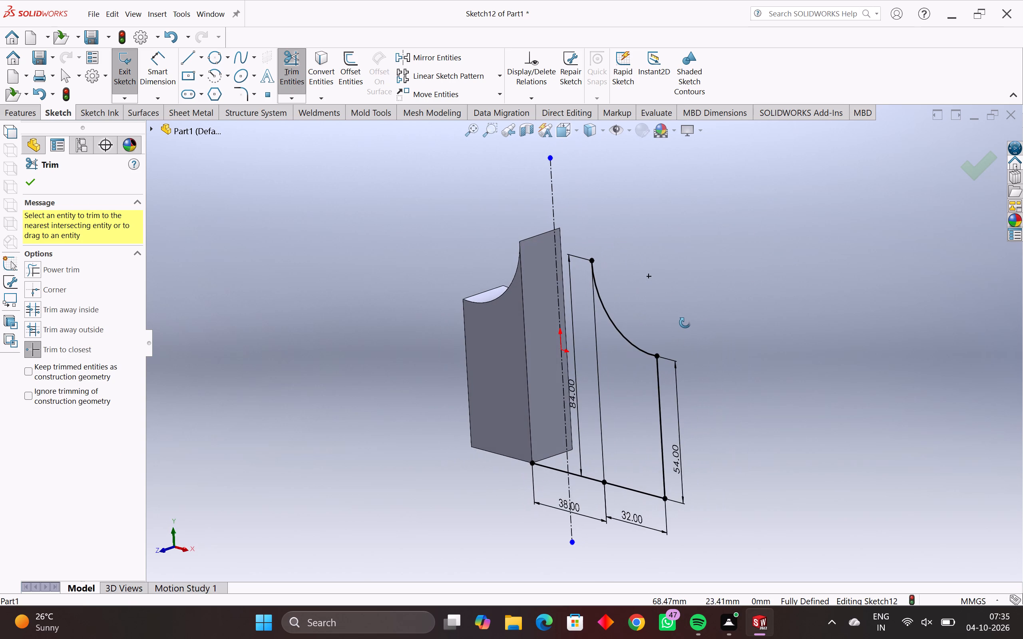
middle_drag(685, 323, 704, 329)
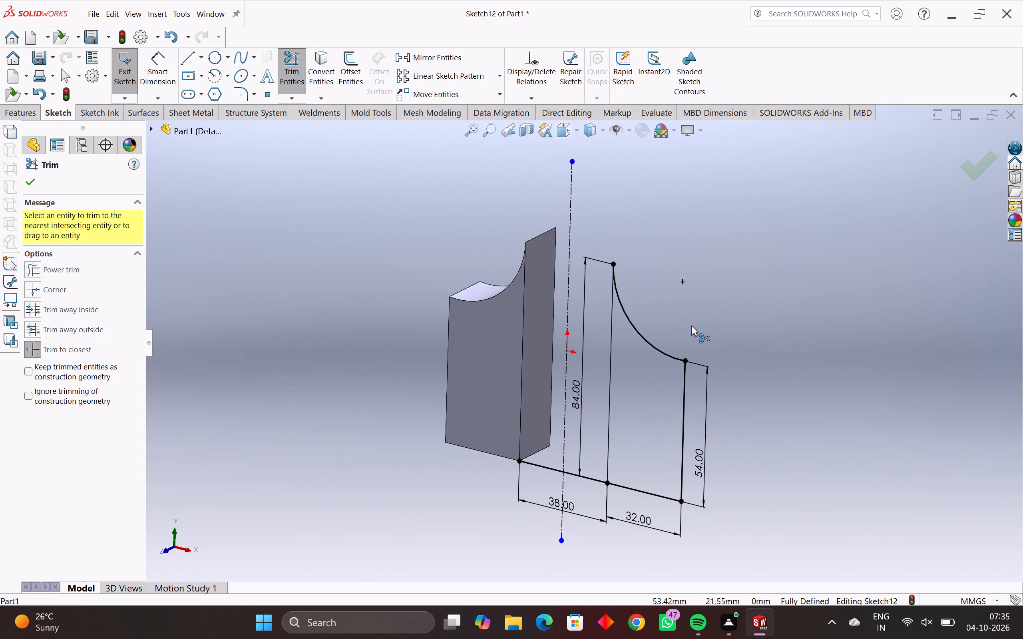
key(Escape)
key(Escape)
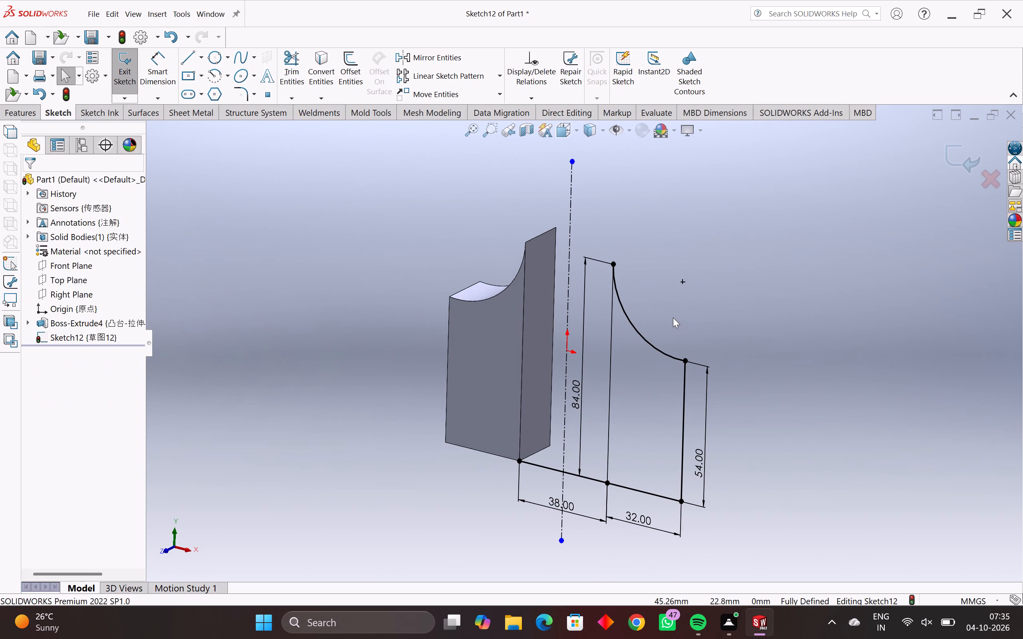
key(Escape)
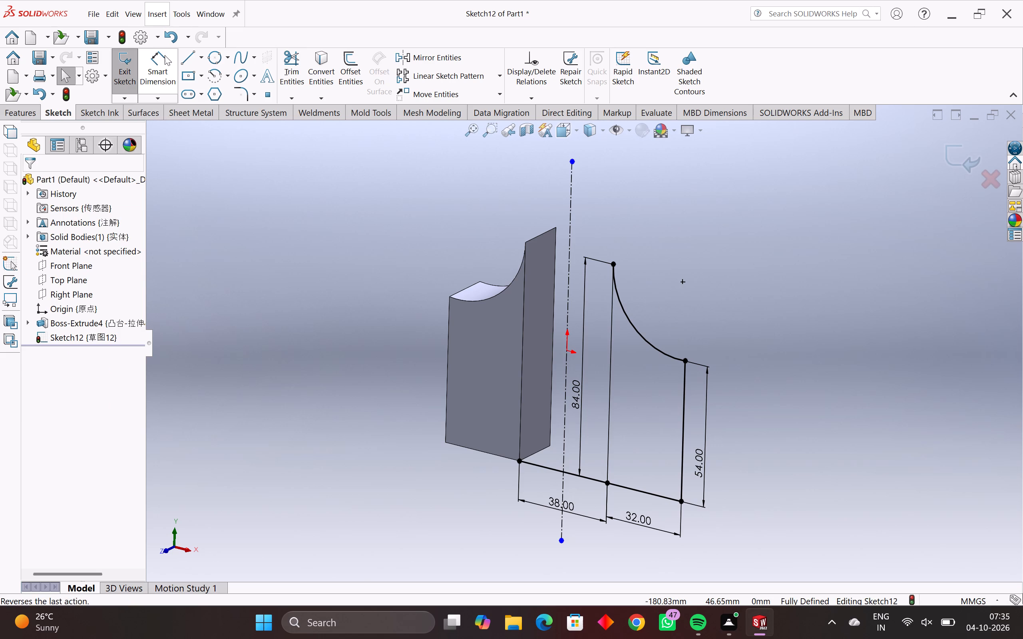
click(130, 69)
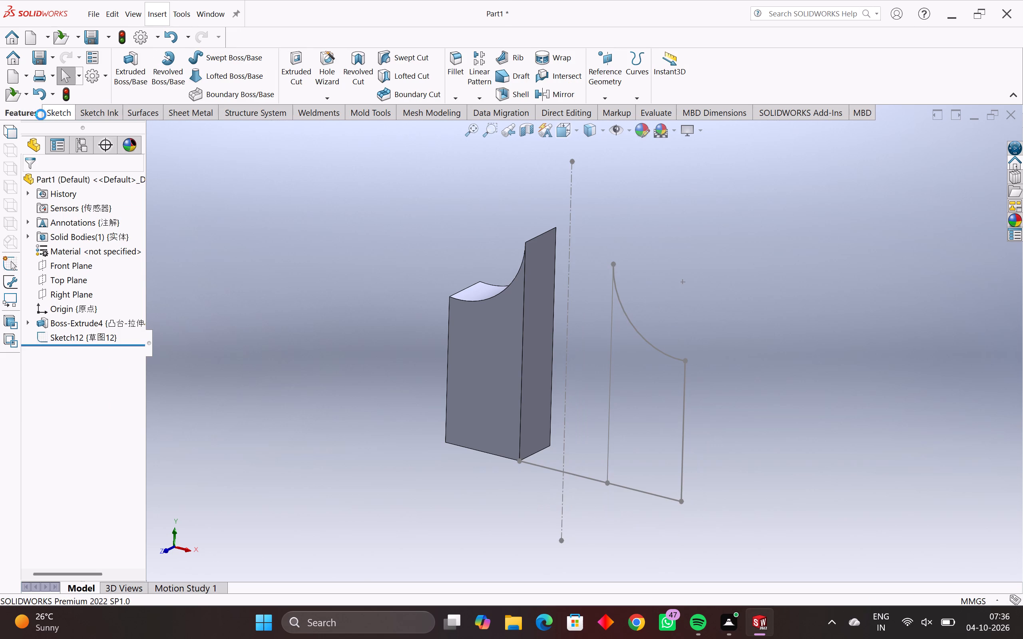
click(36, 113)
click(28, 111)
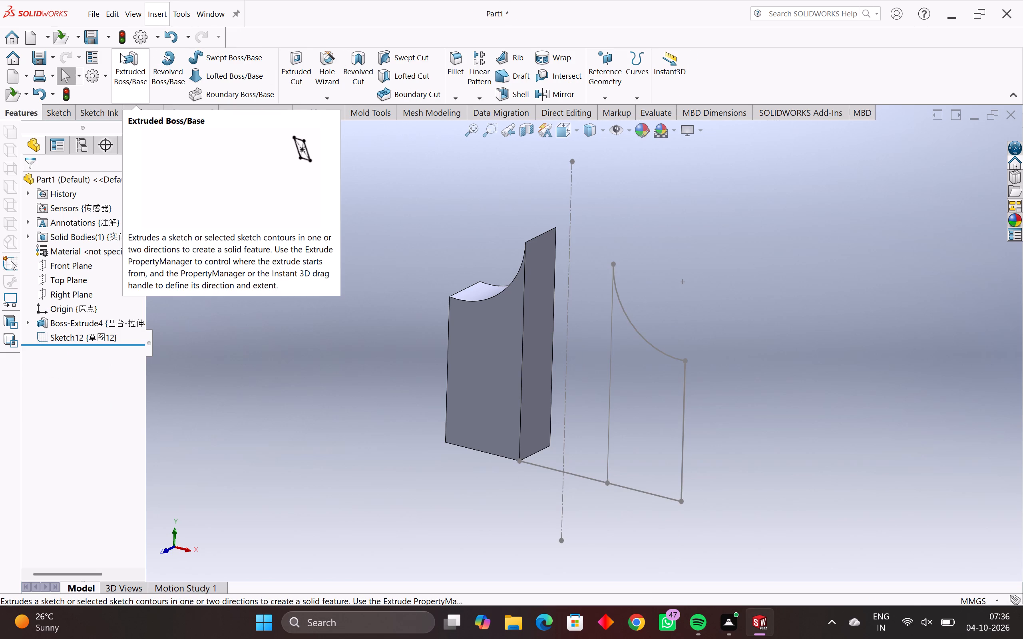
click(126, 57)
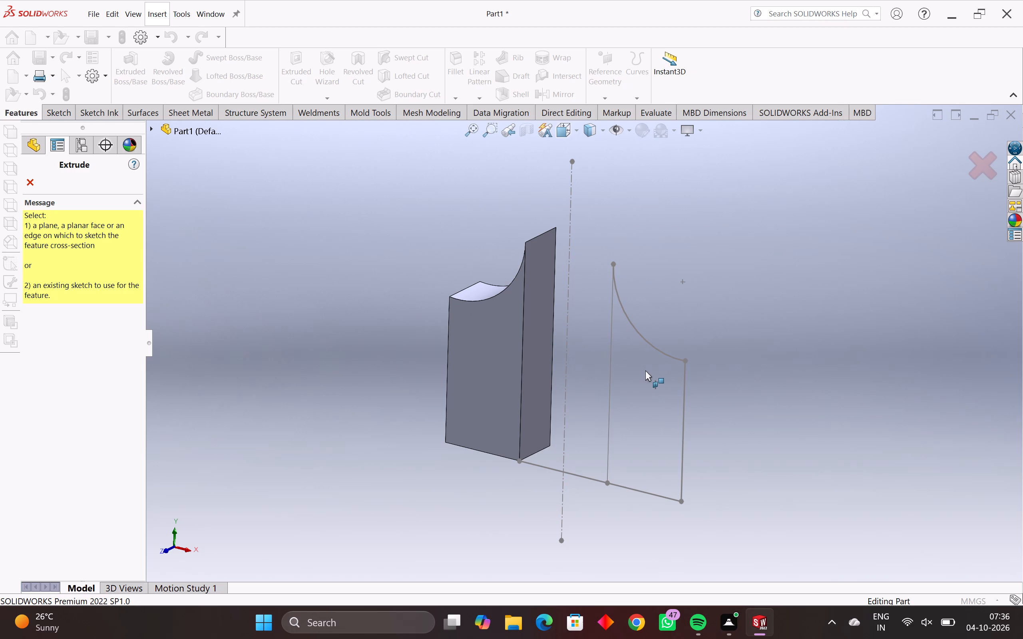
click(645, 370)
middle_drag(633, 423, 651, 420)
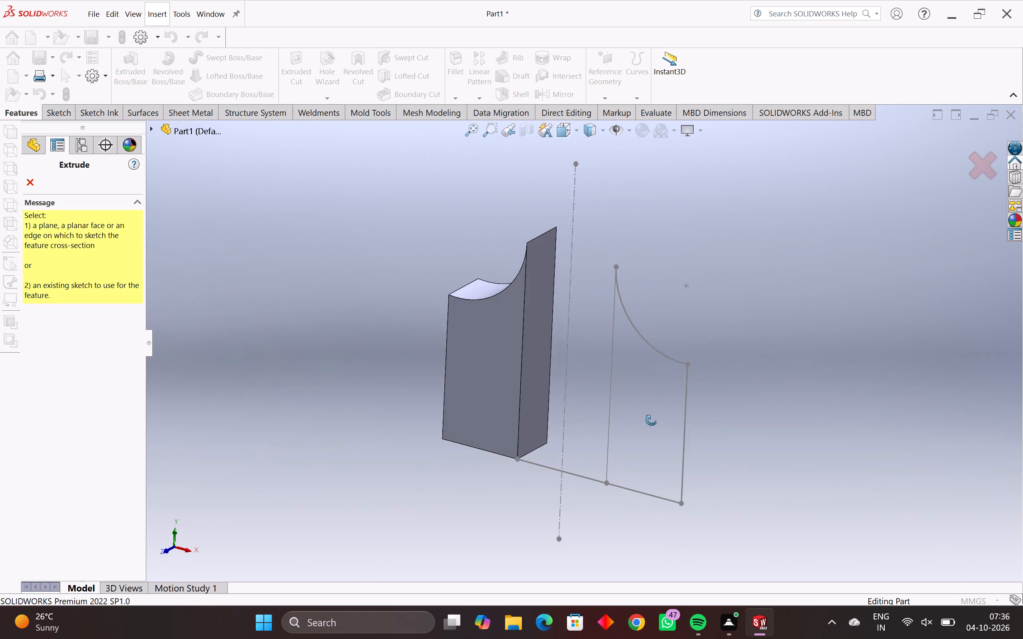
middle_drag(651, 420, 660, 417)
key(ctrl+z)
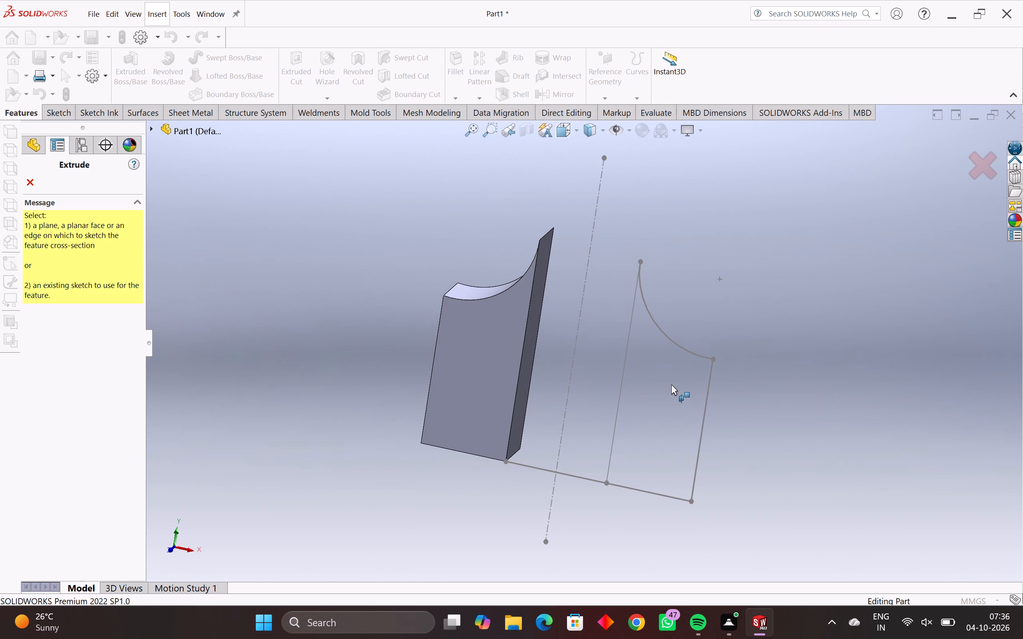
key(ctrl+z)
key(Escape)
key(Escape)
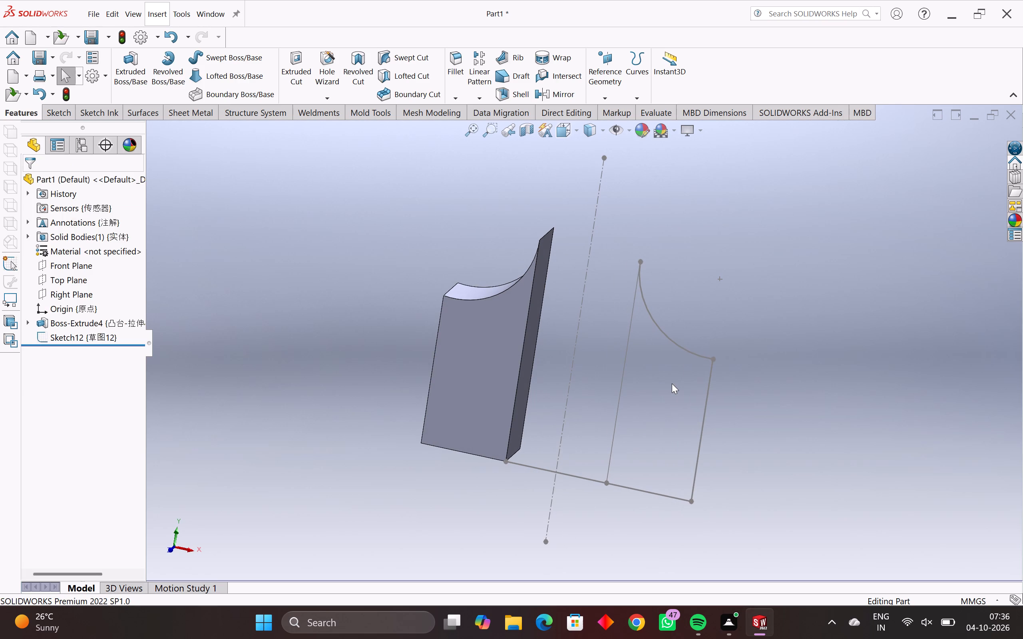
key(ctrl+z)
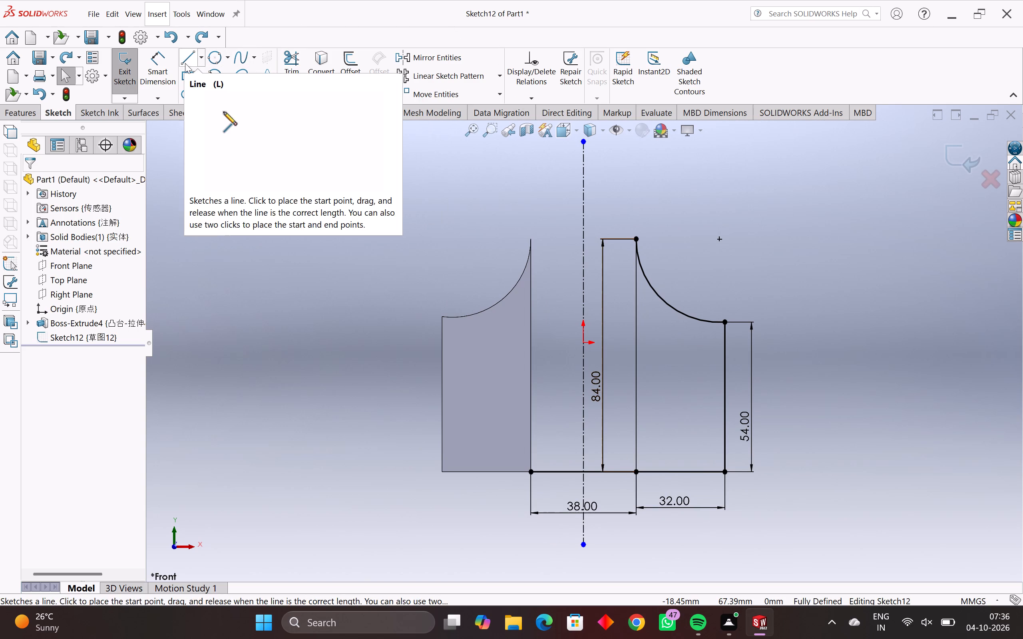
Delete the 38 mm base line linking the existing body's lower corner to the concave-topped profile.
drag(297, 58, 312, 58)
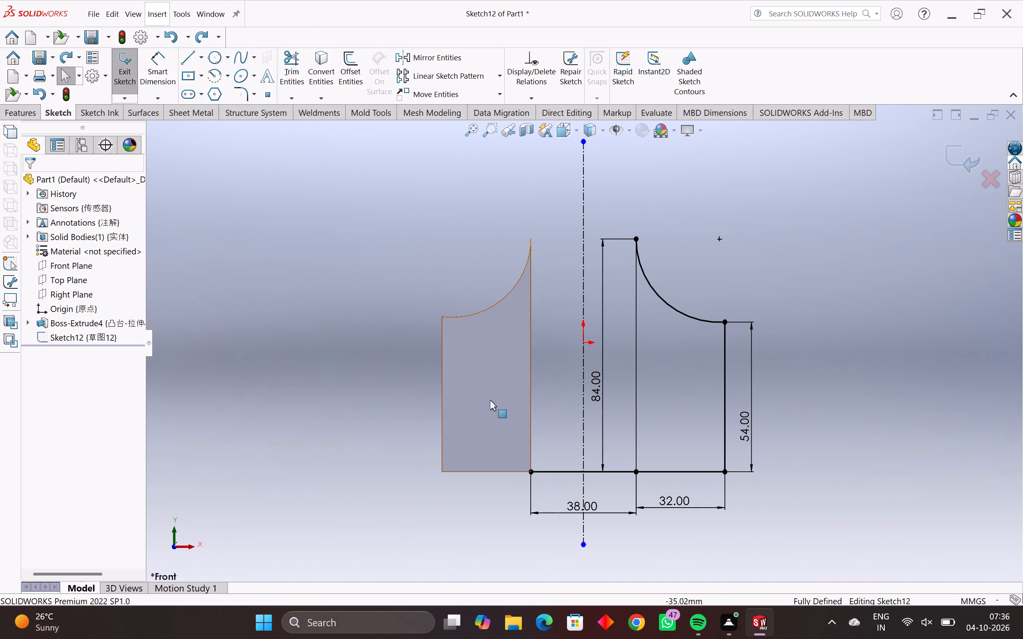
click(543, 472)
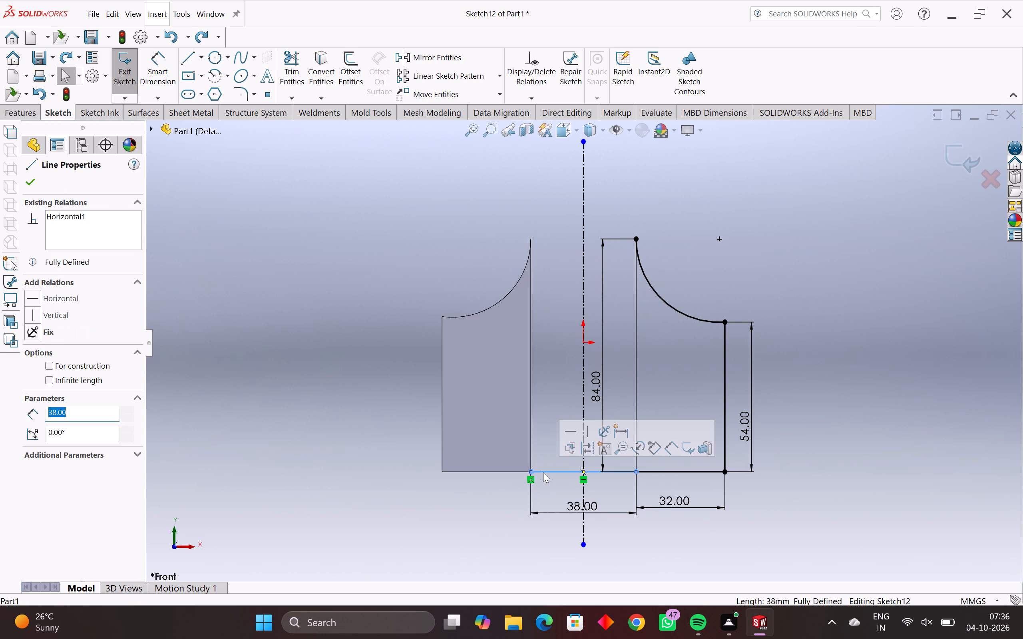
key(Delete)
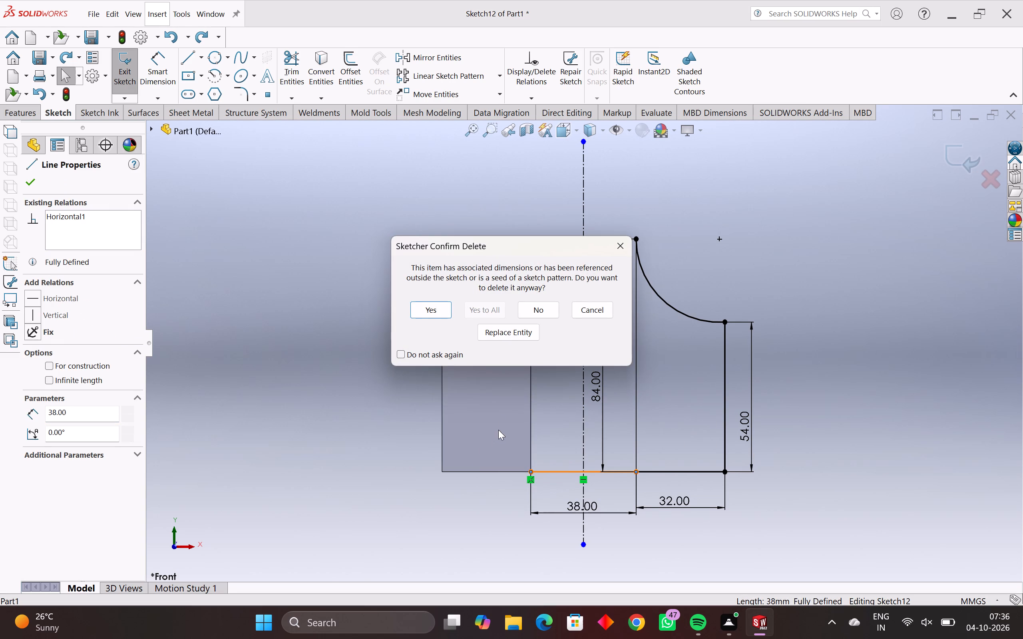
click(430, 314)
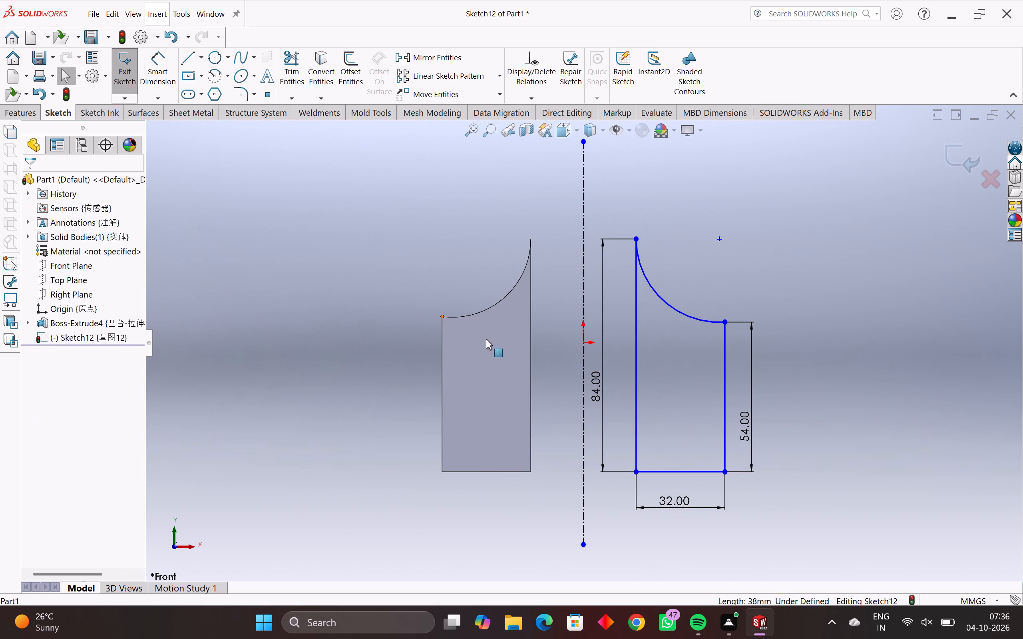
Calculate Fully Define Sketch for the profile's three lines and arc, adding a 38 mm spacing dimension from the existing body.
drag(809, 188, 625, 519)
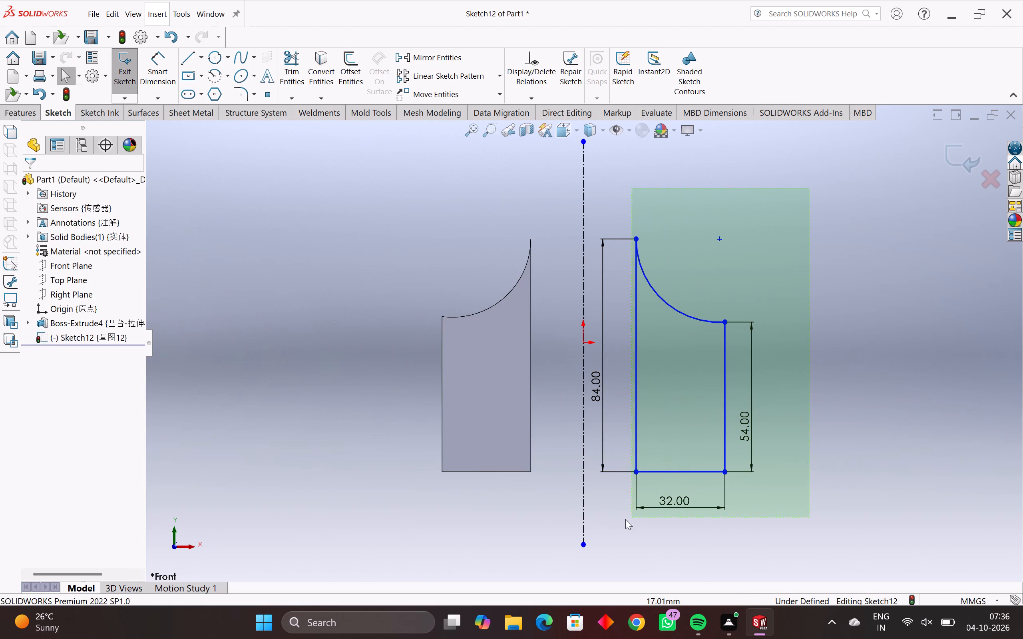
drag(625, 519, 610, 518)
click(531, 100)
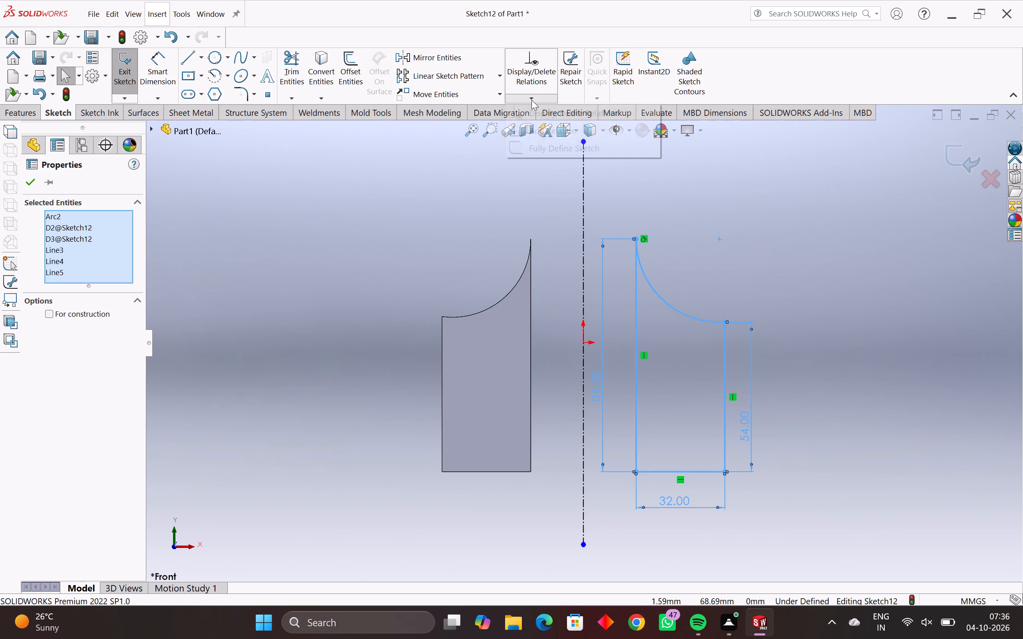
click(547, 156)
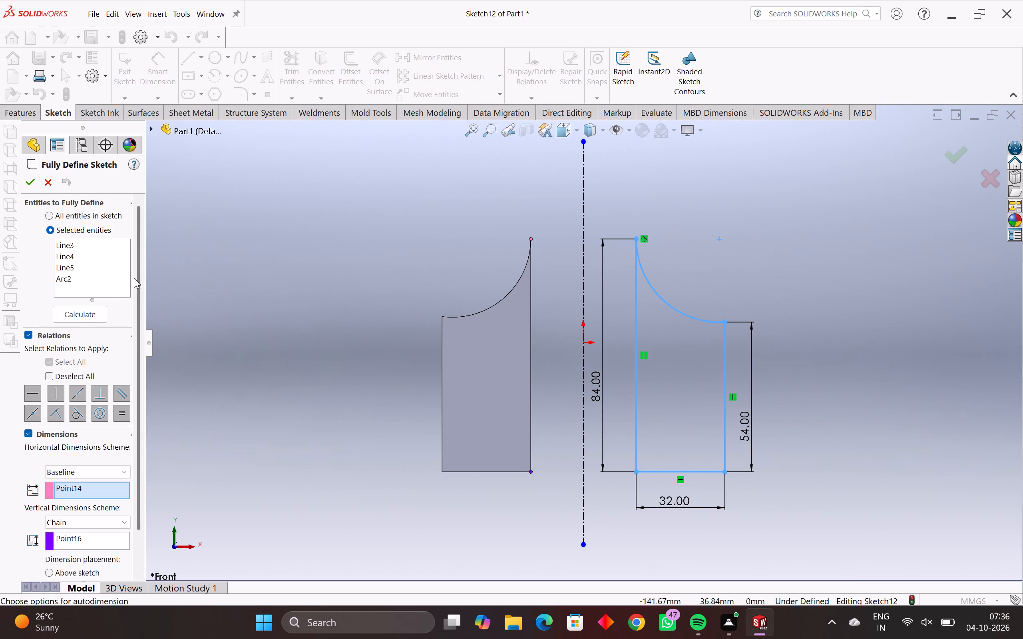
click(80, 317)
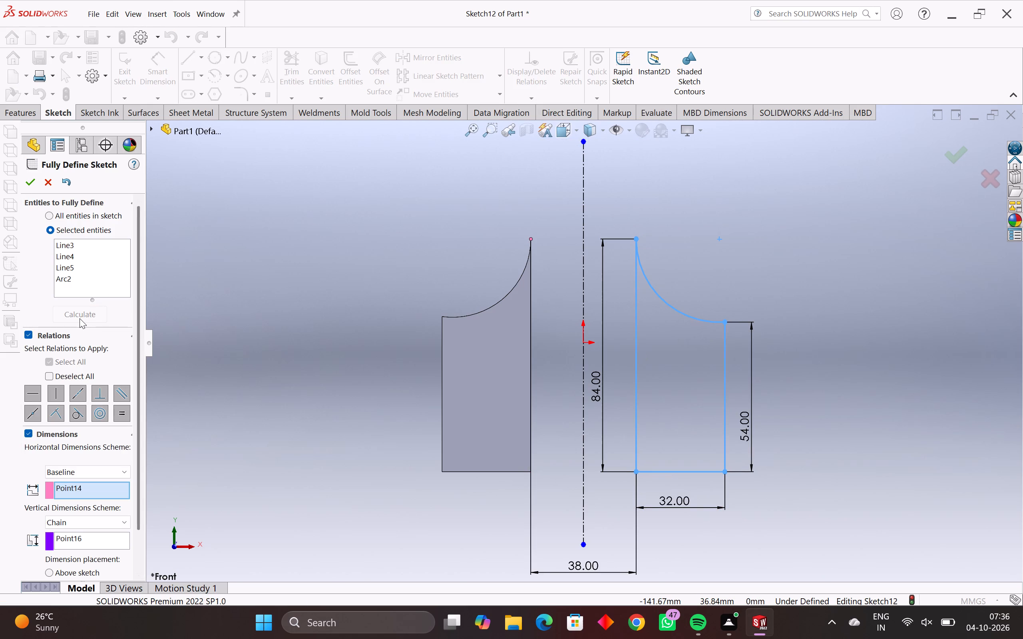
key(Return)
key(Return)
key(Return)
key(Return)
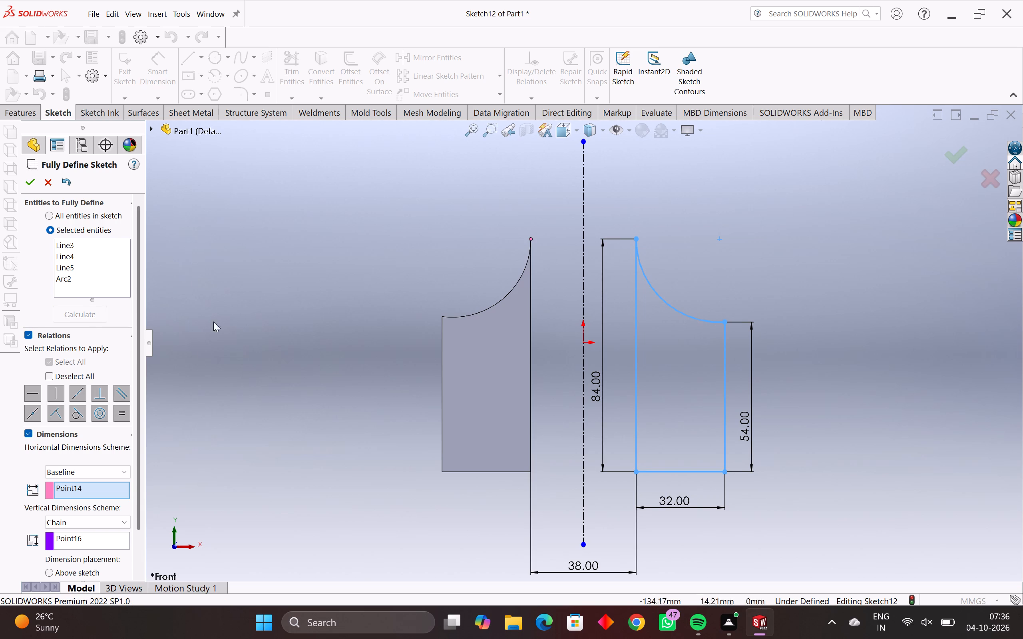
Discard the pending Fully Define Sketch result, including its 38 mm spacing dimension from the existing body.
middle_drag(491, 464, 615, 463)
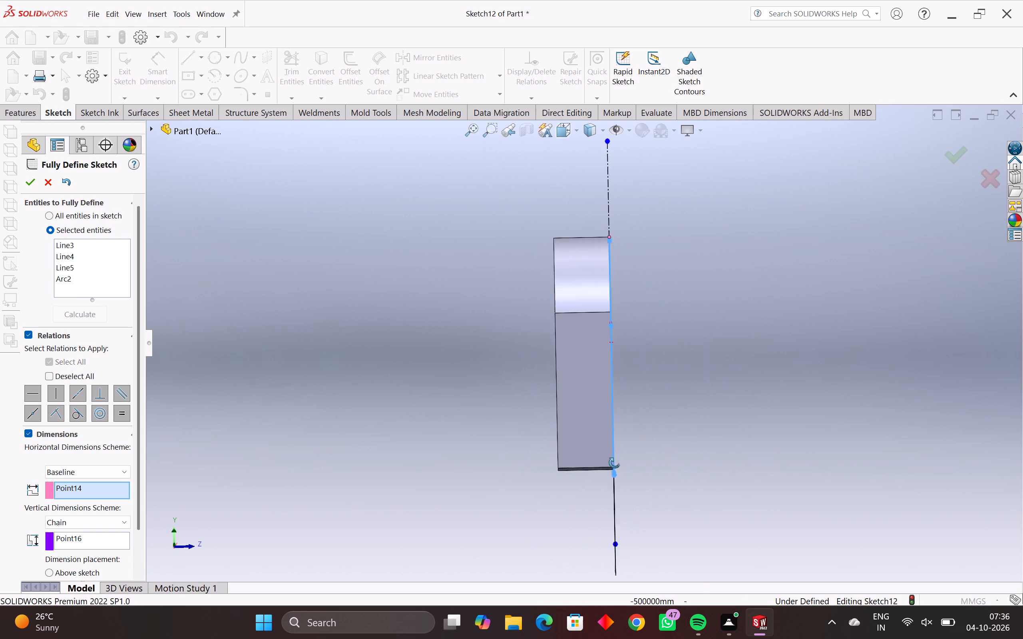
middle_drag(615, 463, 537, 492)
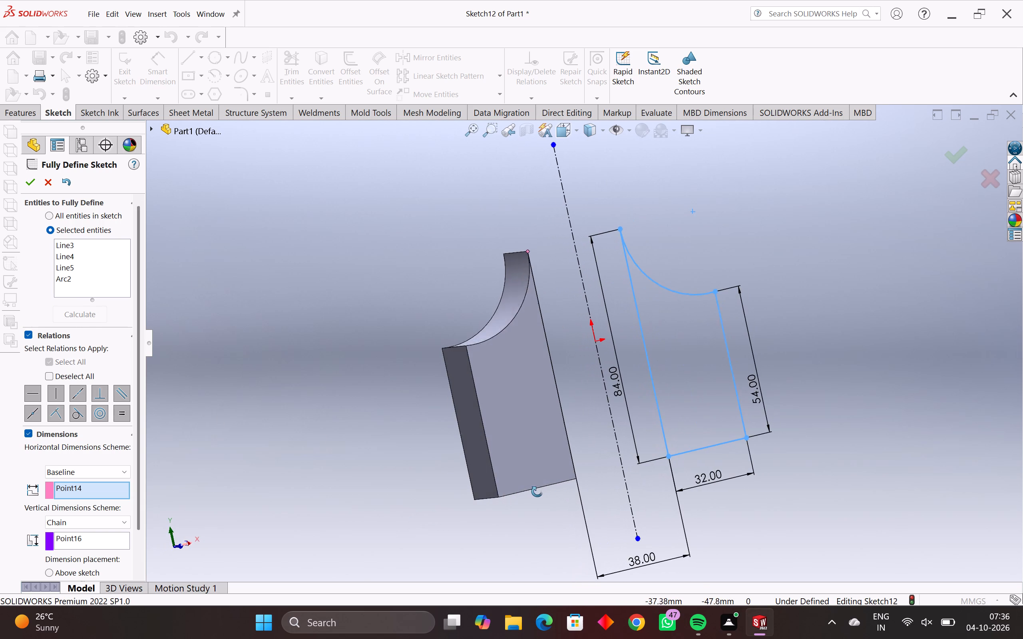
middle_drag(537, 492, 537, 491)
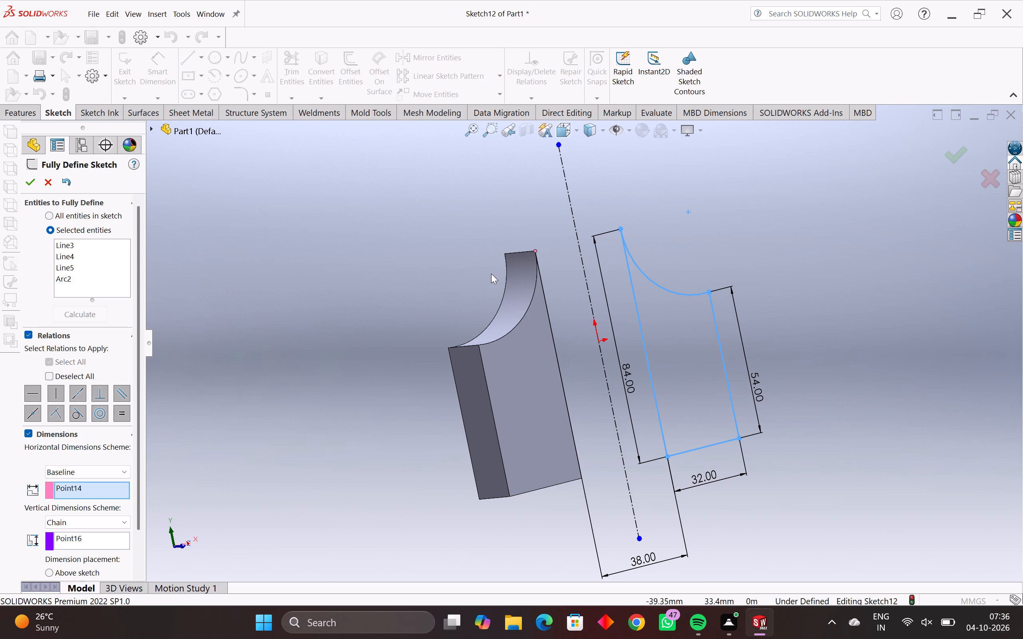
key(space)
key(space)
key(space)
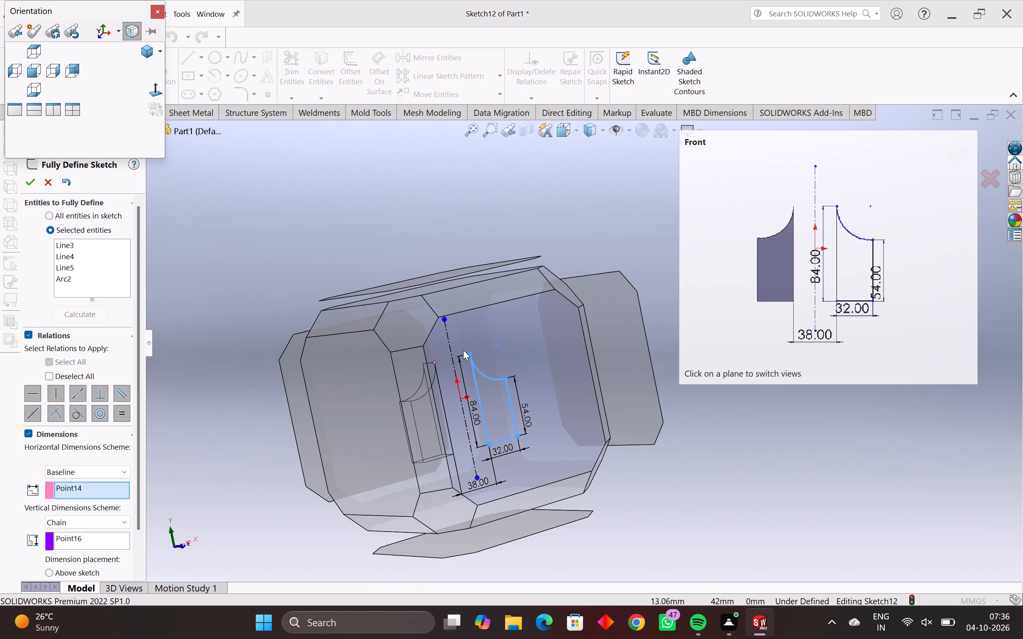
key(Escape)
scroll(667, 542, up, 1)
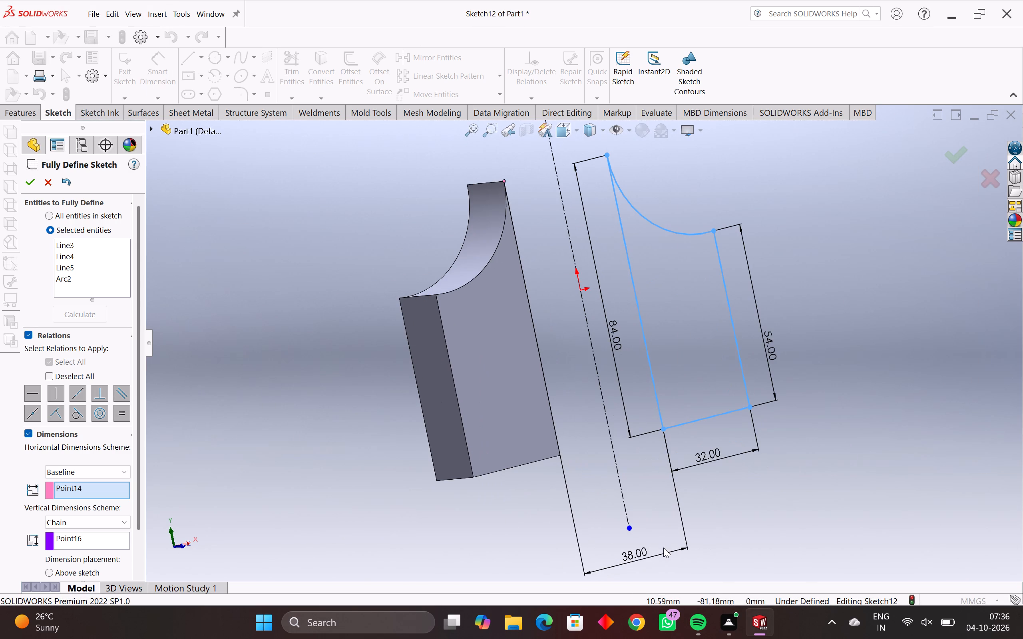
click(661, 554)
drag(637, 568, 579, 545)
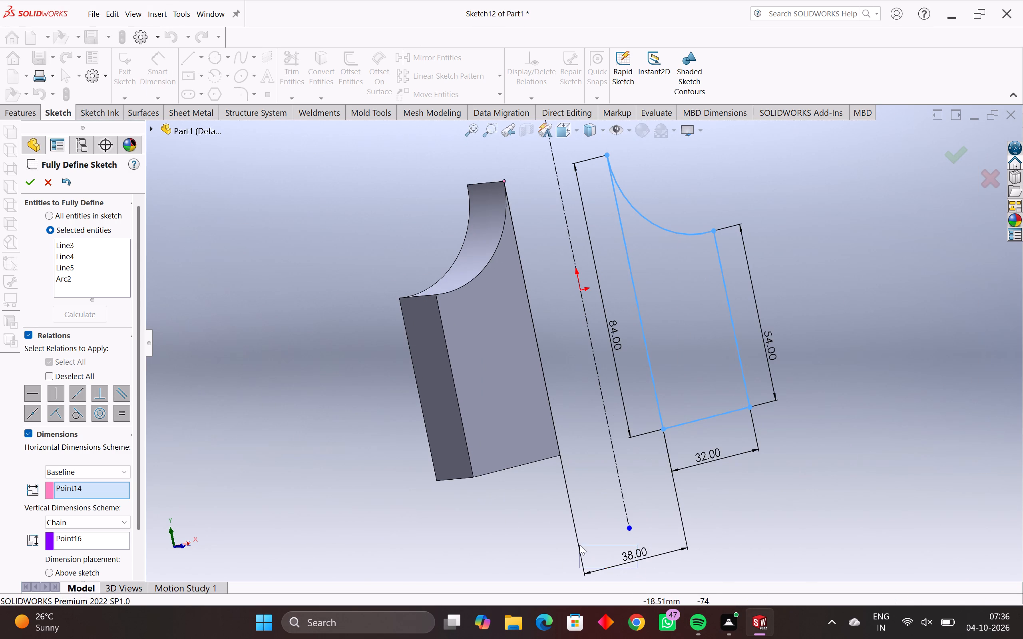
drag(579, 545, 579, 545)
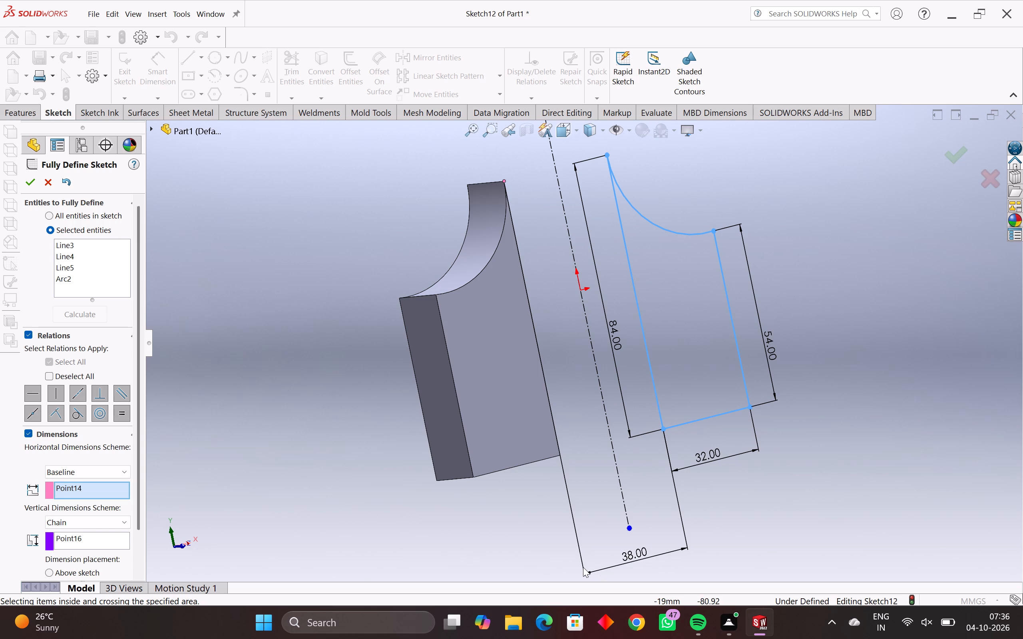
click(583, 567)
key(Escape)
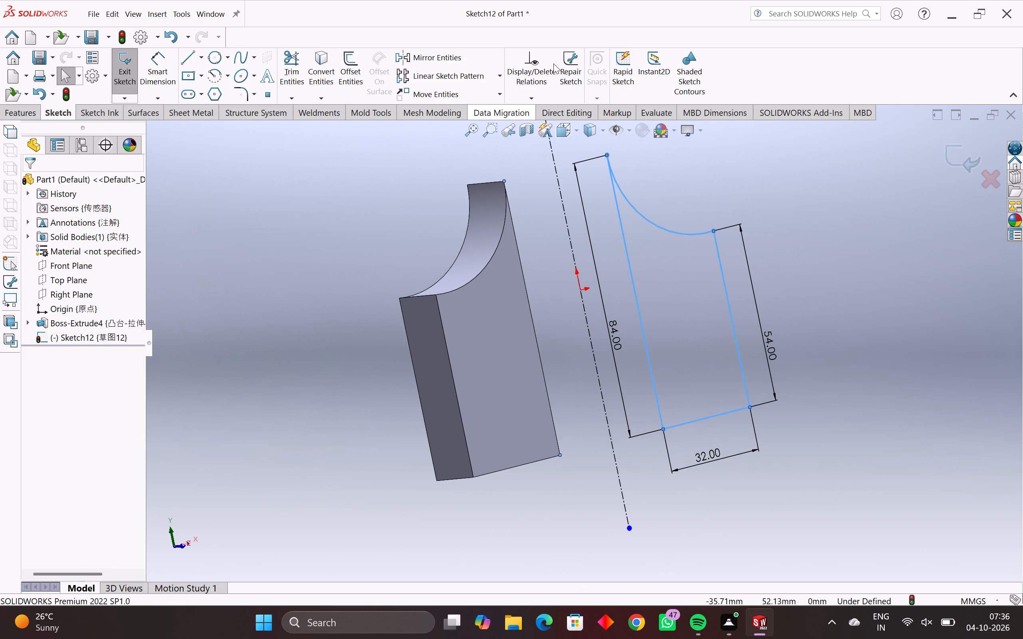
Dimension the concave-topped profile's 84 mm vertical line at 19 mm from the vertical centerline.
drag(154, 63, 155, 66)
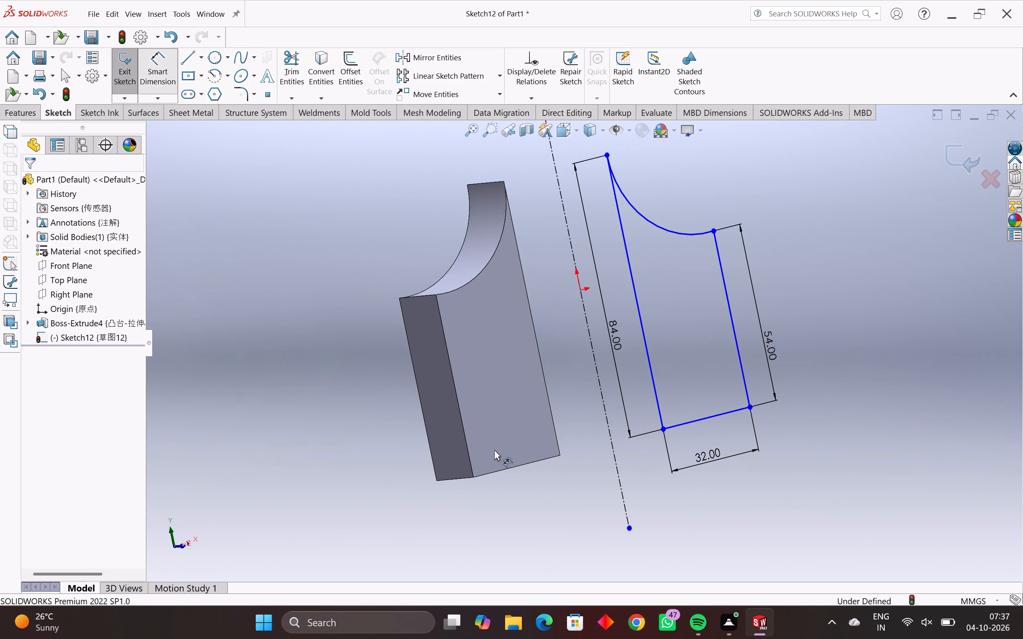
click(662, 427)
click(614, 449)
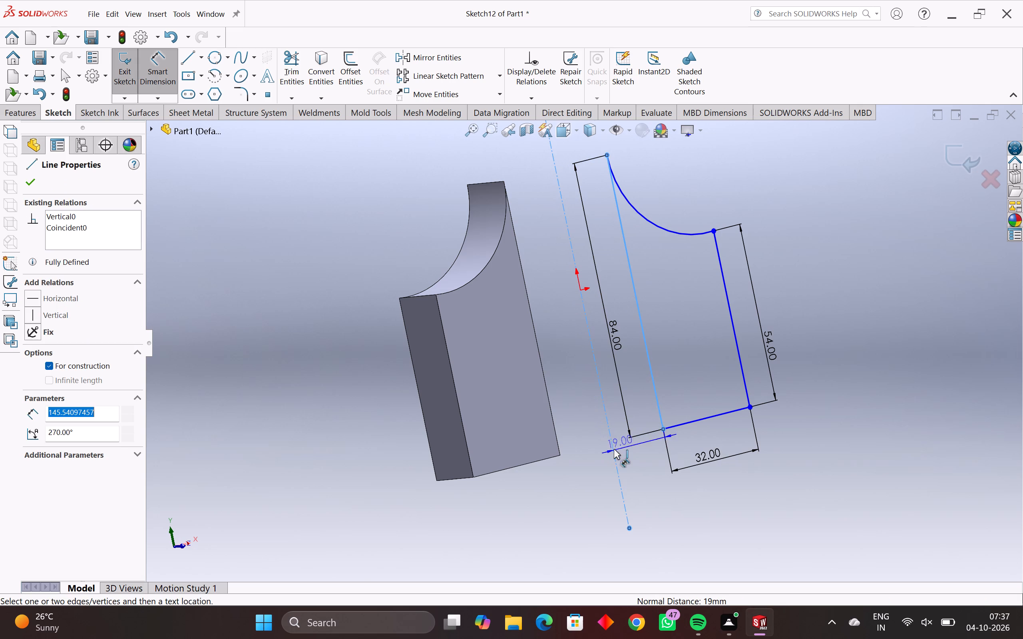
click(639, 458)
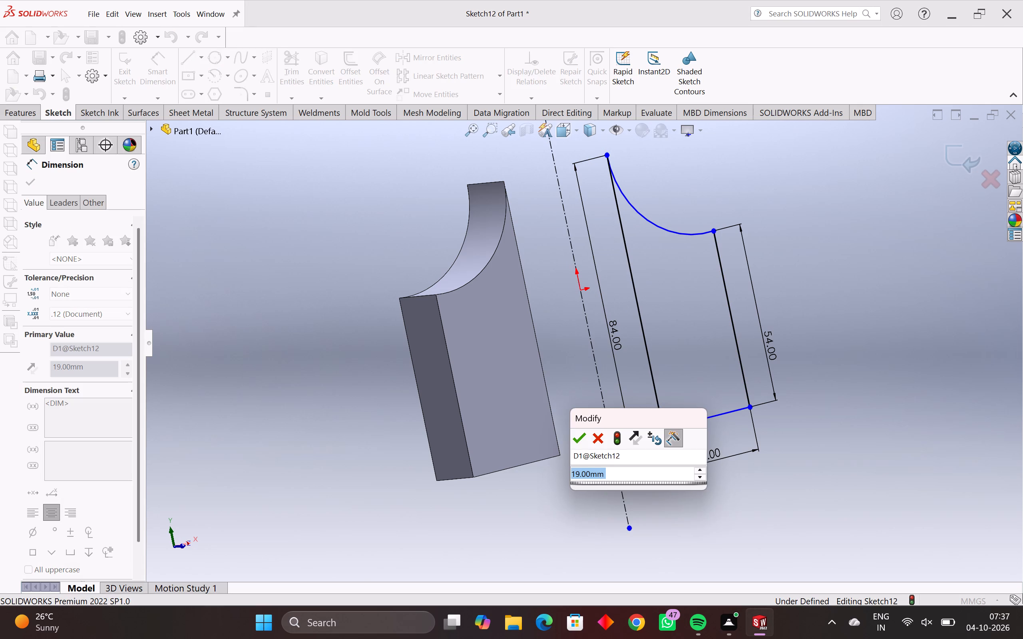
click(582, 439)
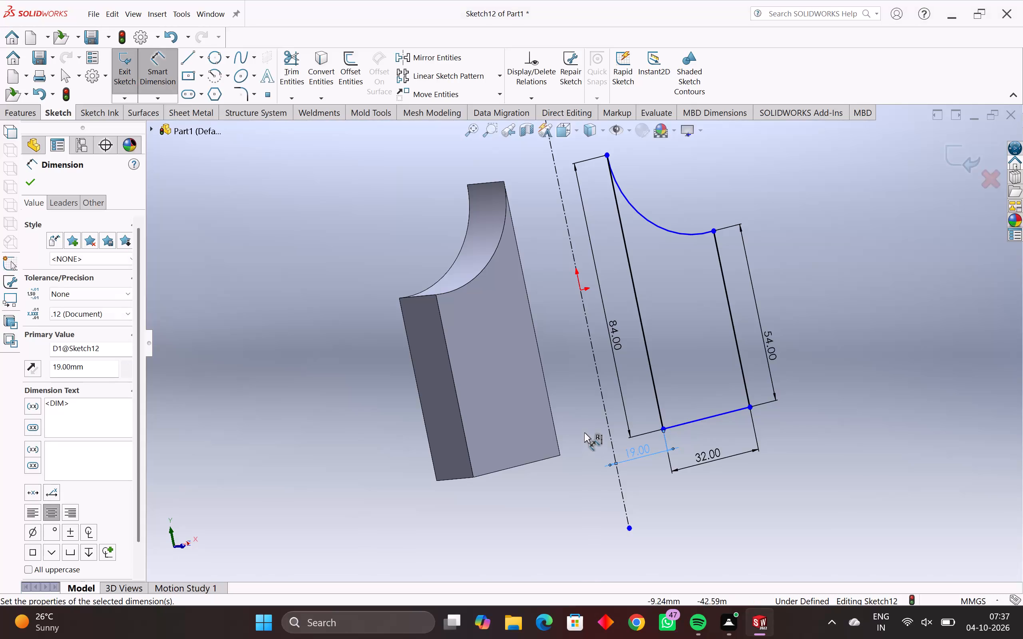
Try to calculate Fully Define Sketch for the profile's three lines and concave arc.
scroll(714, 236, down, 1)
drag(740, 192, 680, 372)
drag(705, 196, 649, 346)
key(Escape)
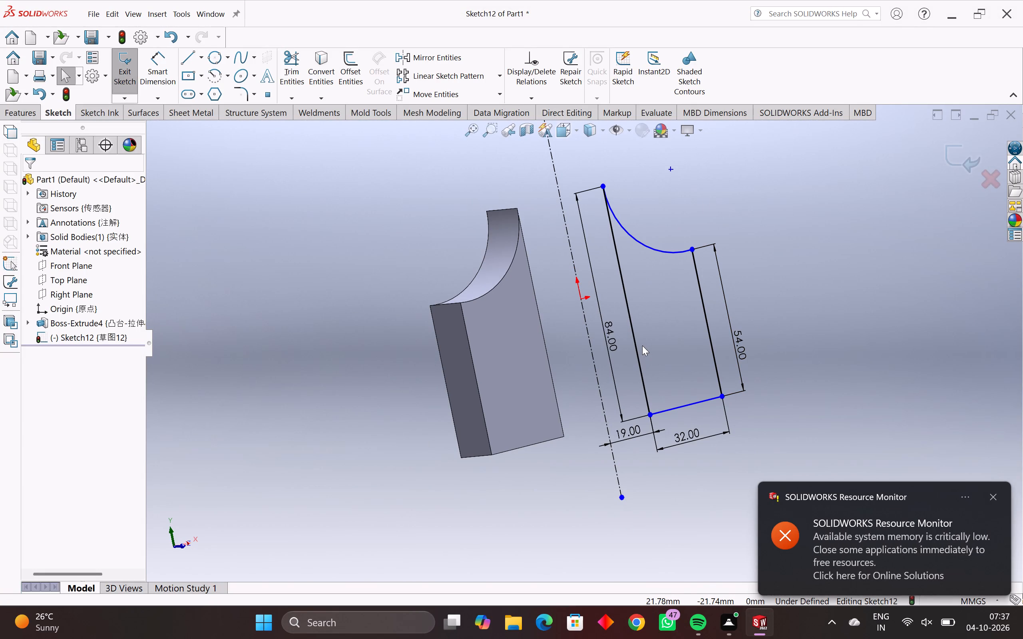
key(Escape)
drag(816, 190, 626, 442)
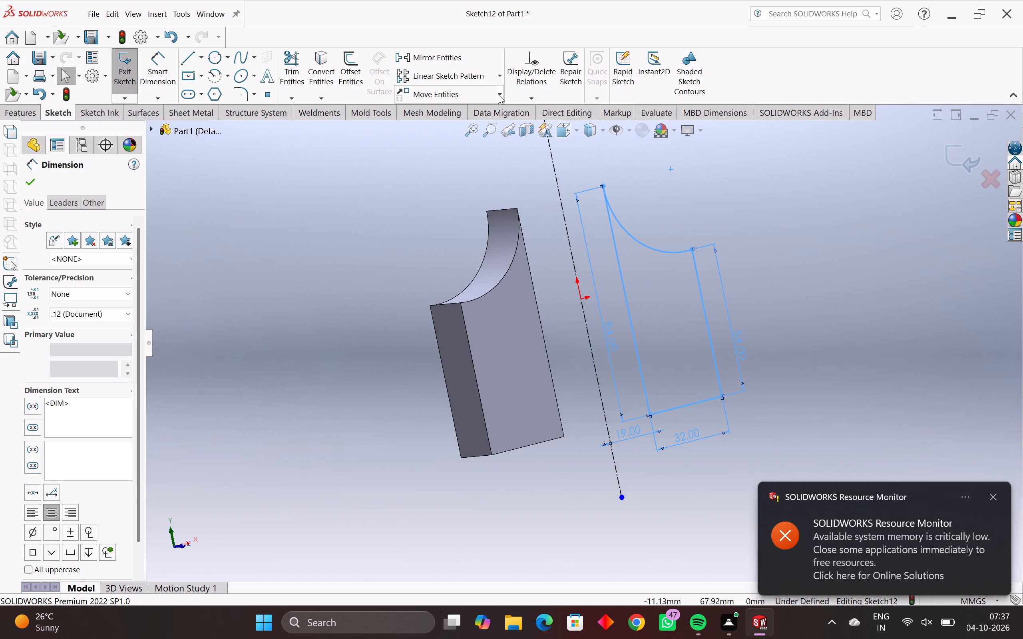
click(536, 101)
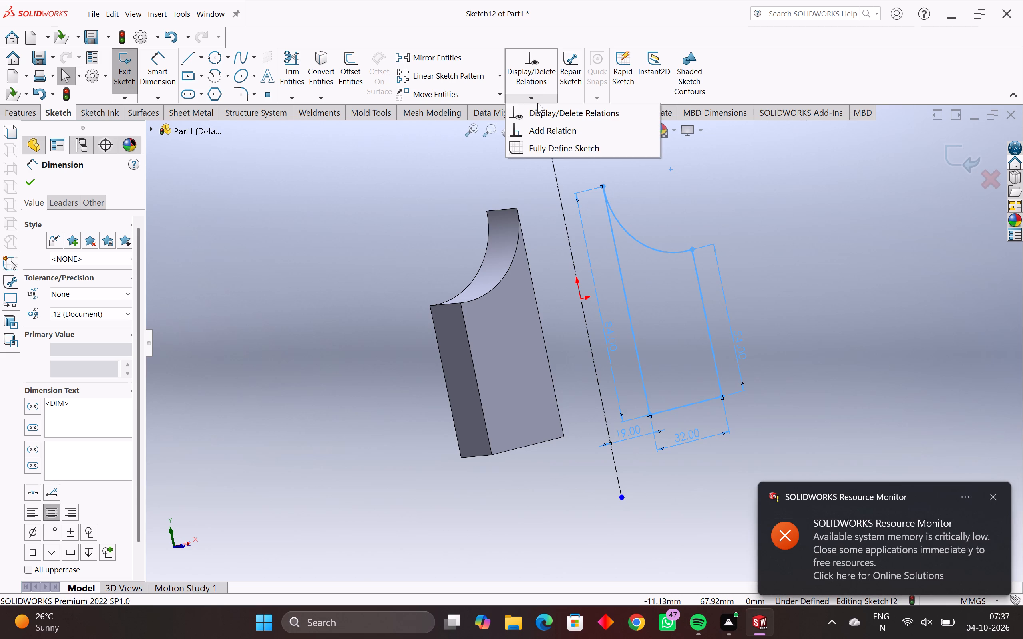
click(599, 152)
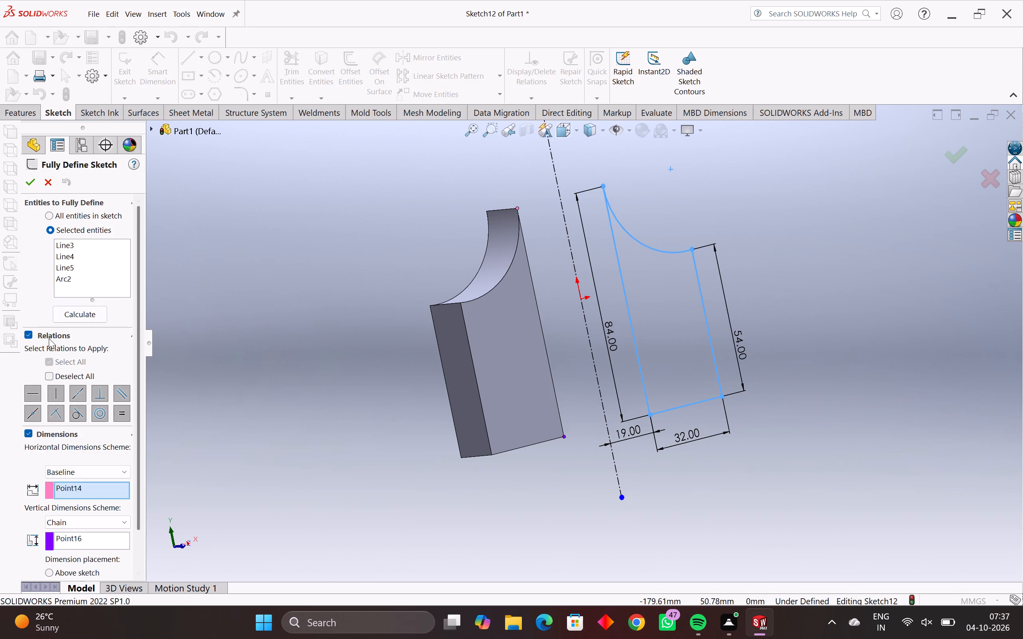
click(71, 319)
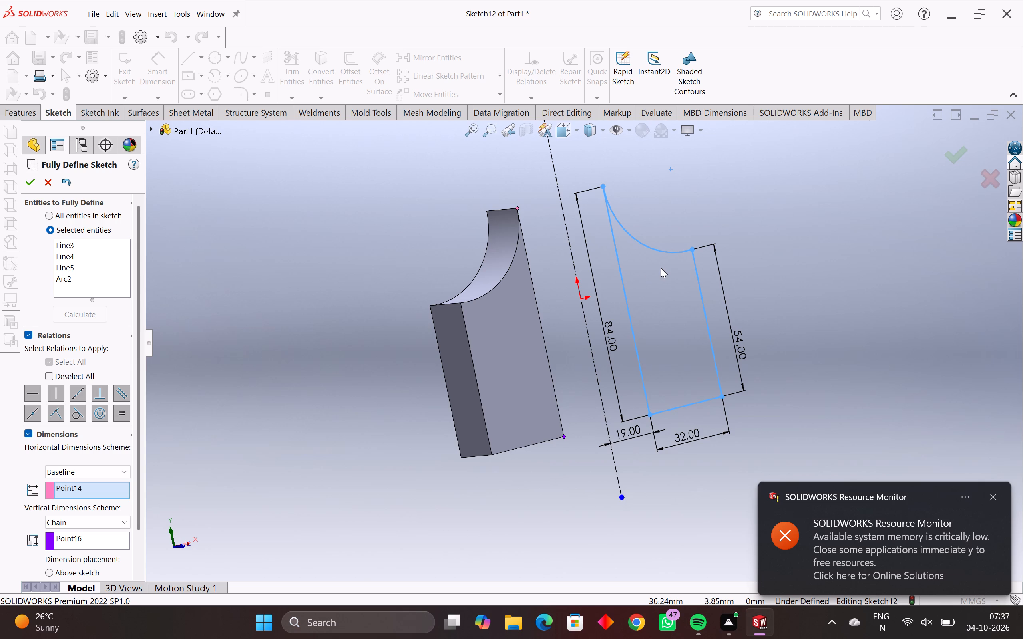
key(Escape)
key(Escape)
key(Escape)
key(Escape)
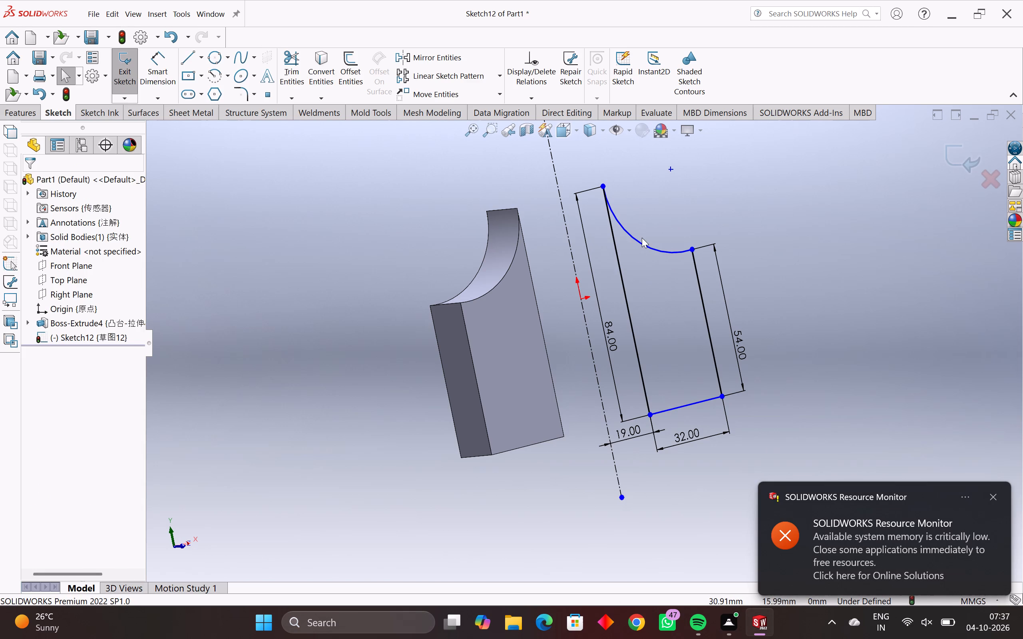
Examine the concave arc, the base line and the whole profile for their relations and definition status.
click(641, 245)
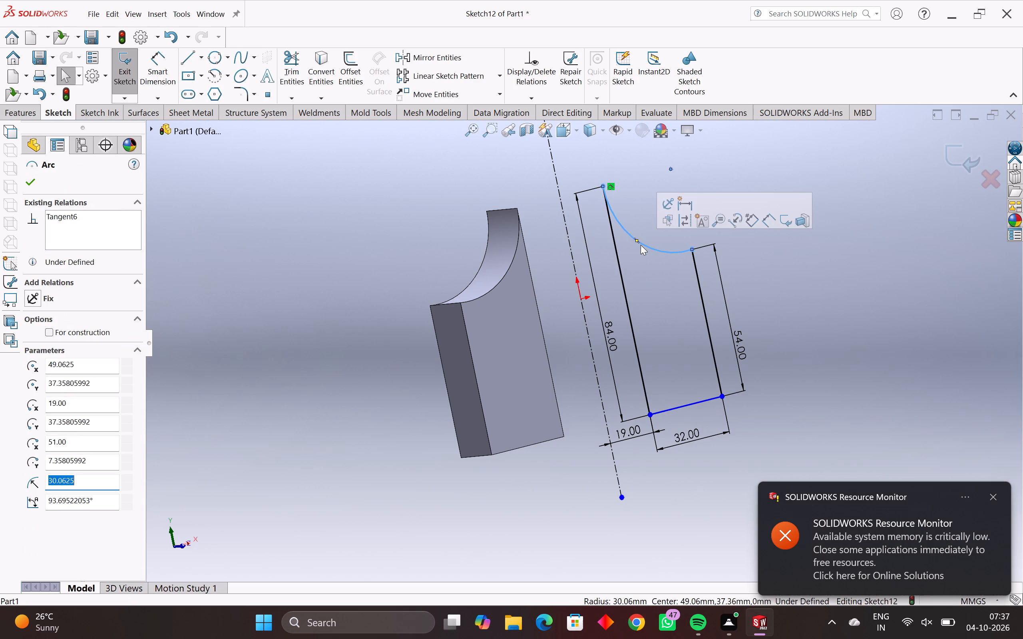
click(677, 407)
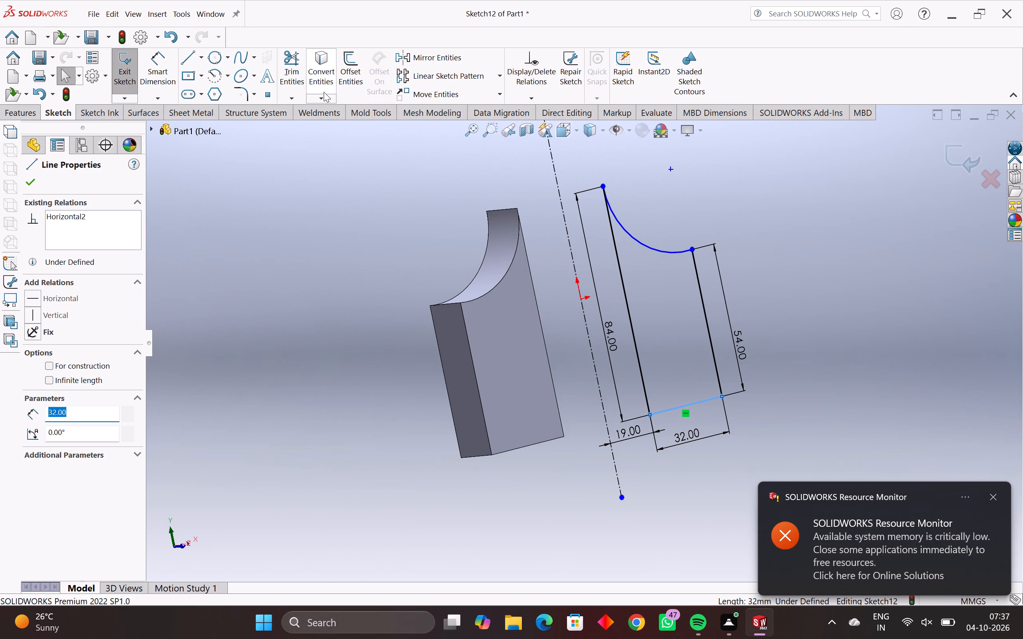
key(Escape)
key(Escape)
key(Escape)
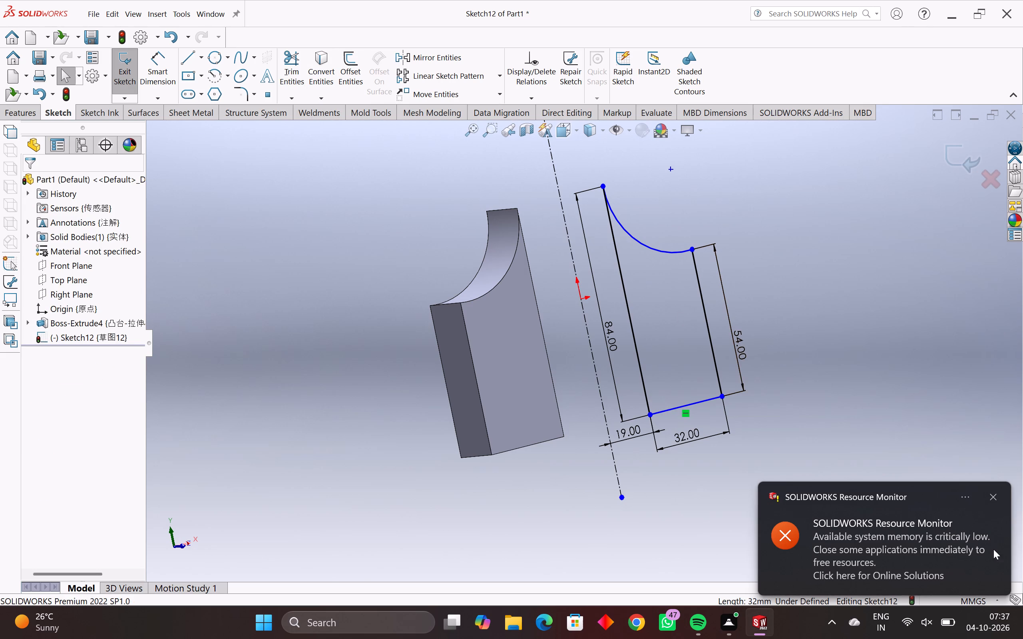
click(993, 502)
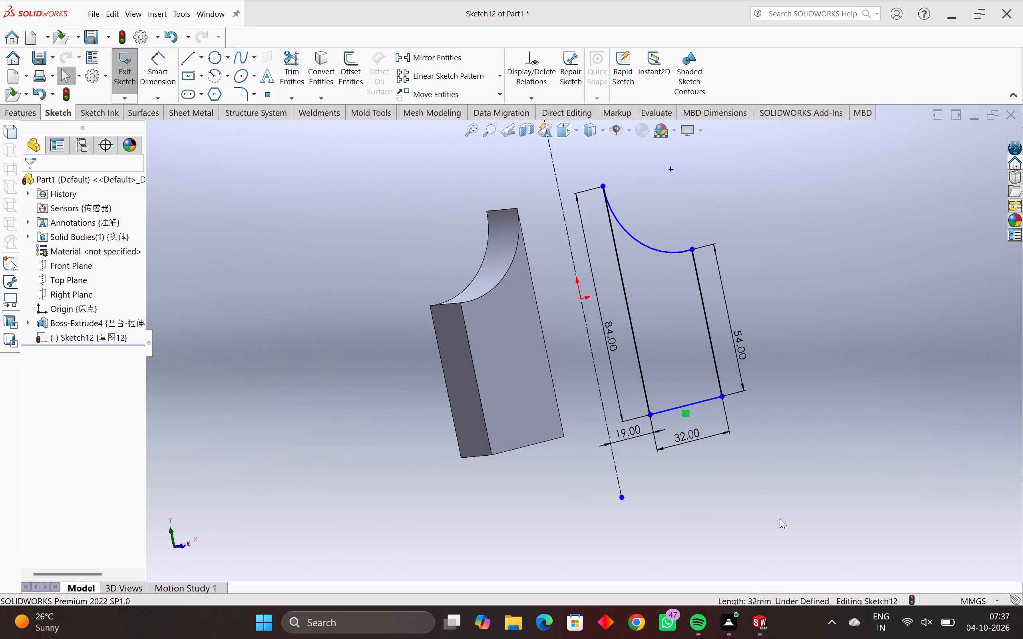
drag(738, 207, 674, 354)
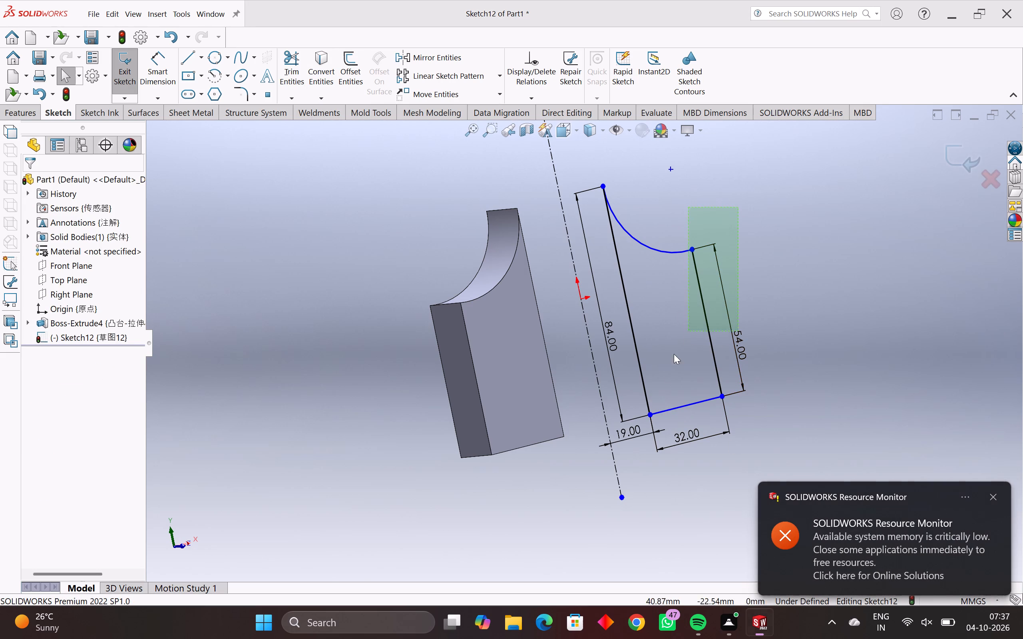
drag(674, 354, 622, 439)
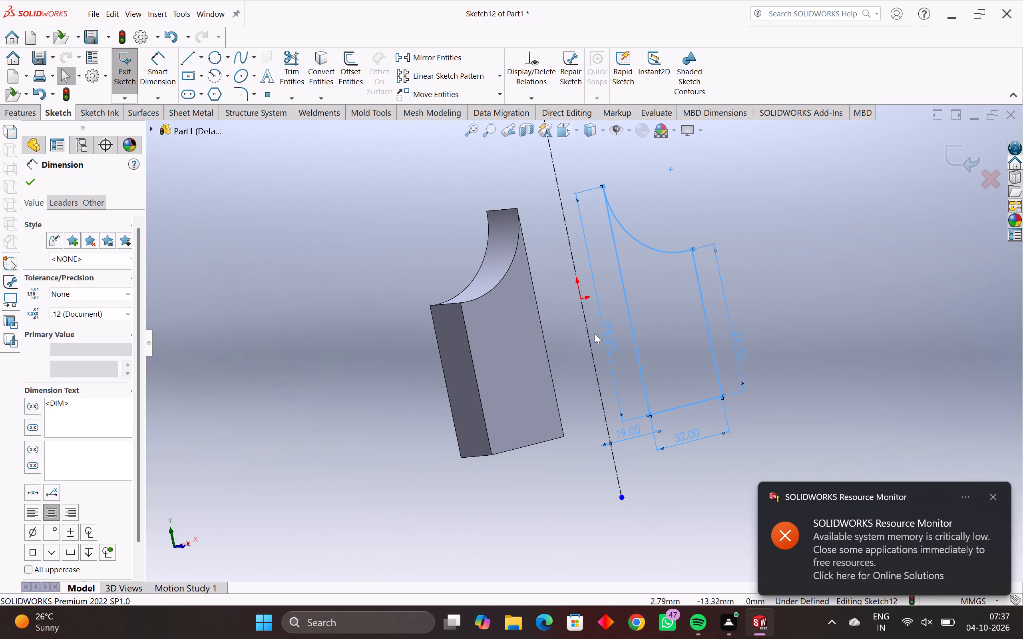
key(Escape)
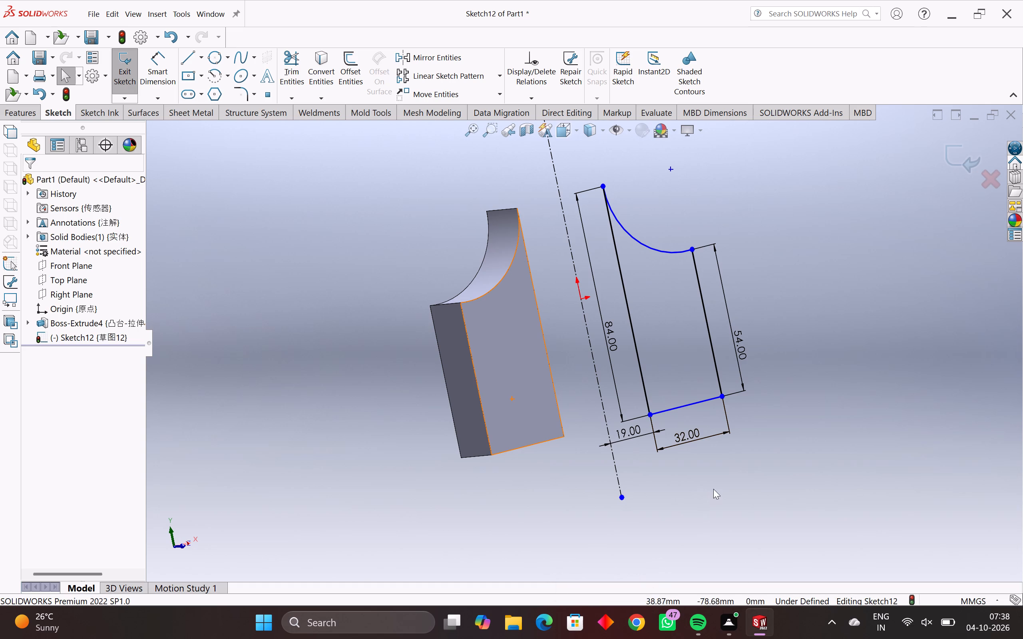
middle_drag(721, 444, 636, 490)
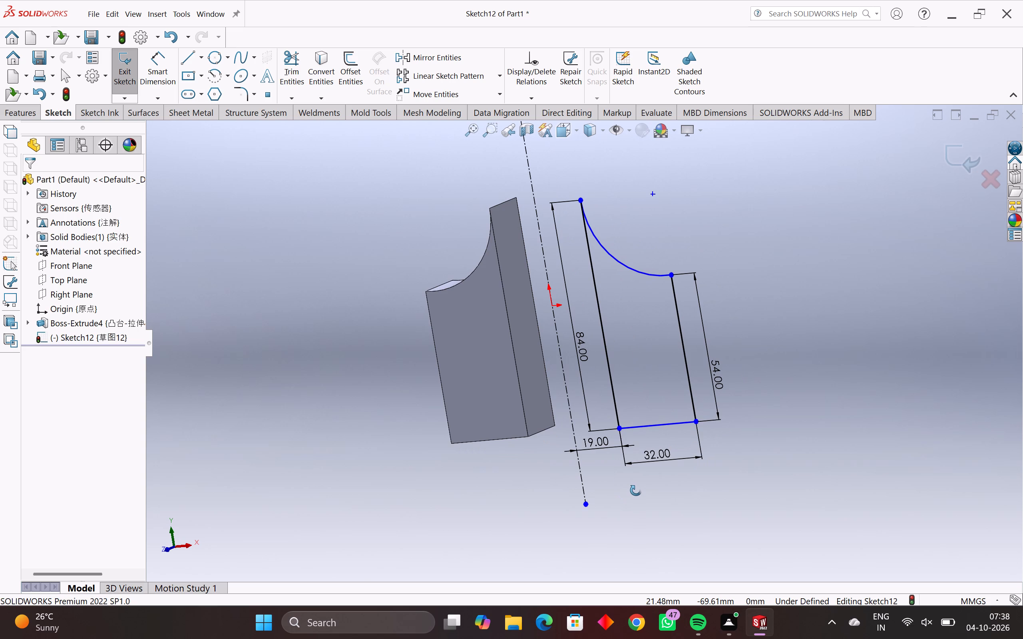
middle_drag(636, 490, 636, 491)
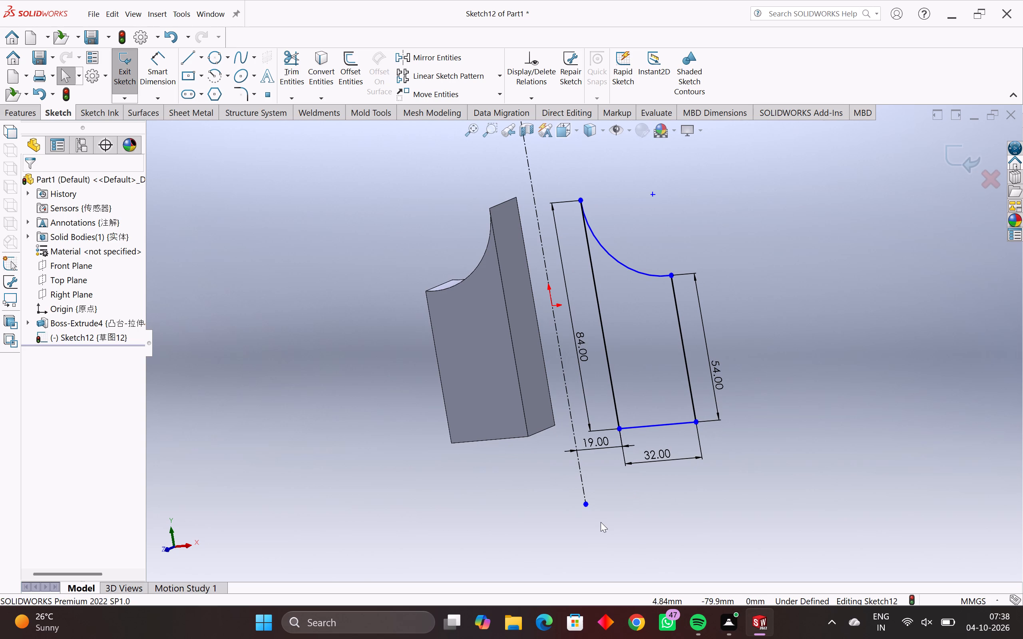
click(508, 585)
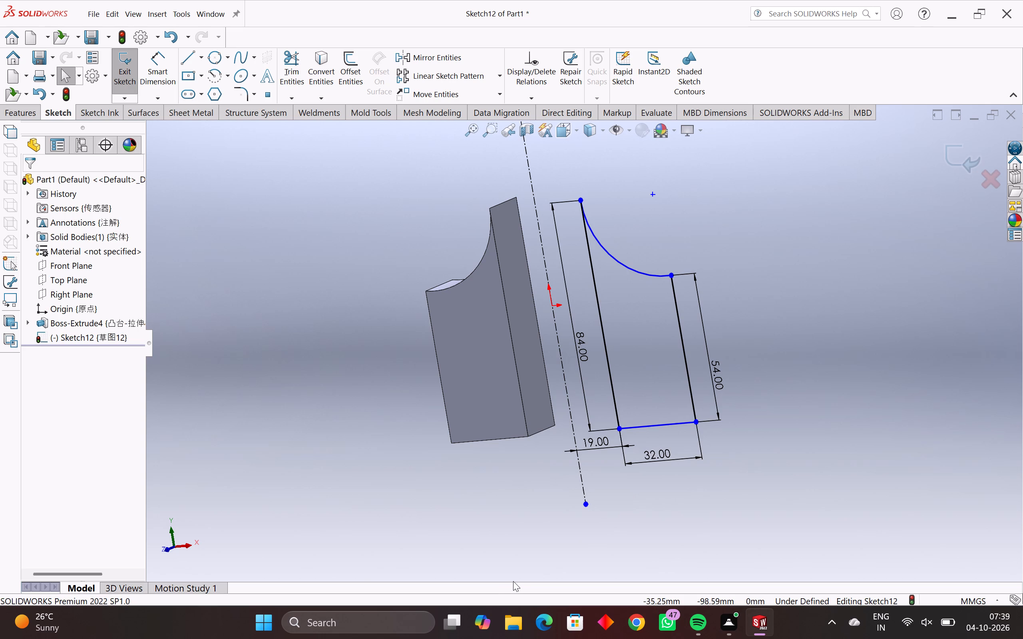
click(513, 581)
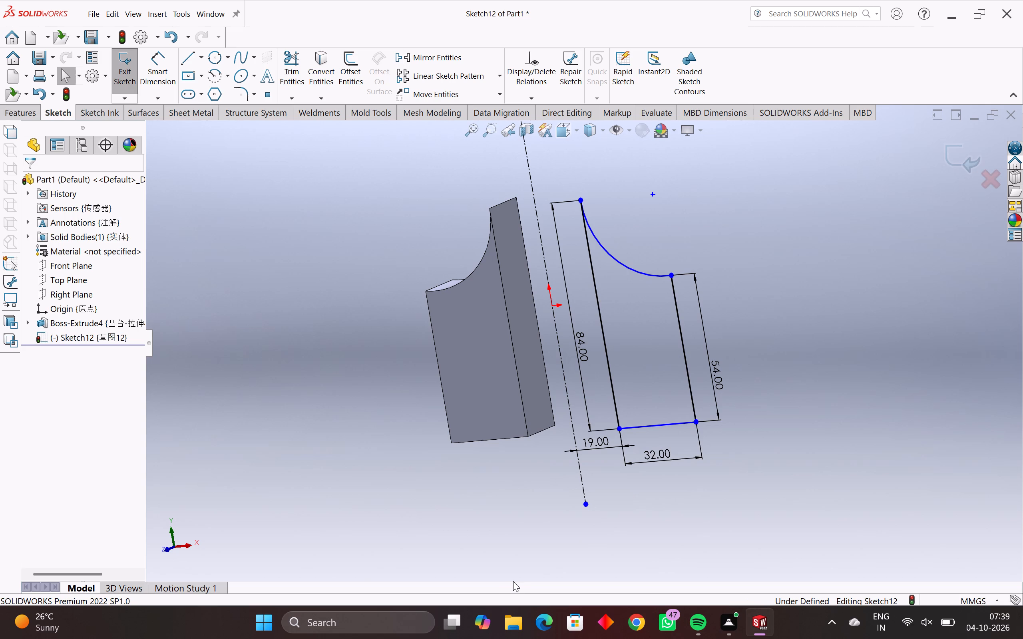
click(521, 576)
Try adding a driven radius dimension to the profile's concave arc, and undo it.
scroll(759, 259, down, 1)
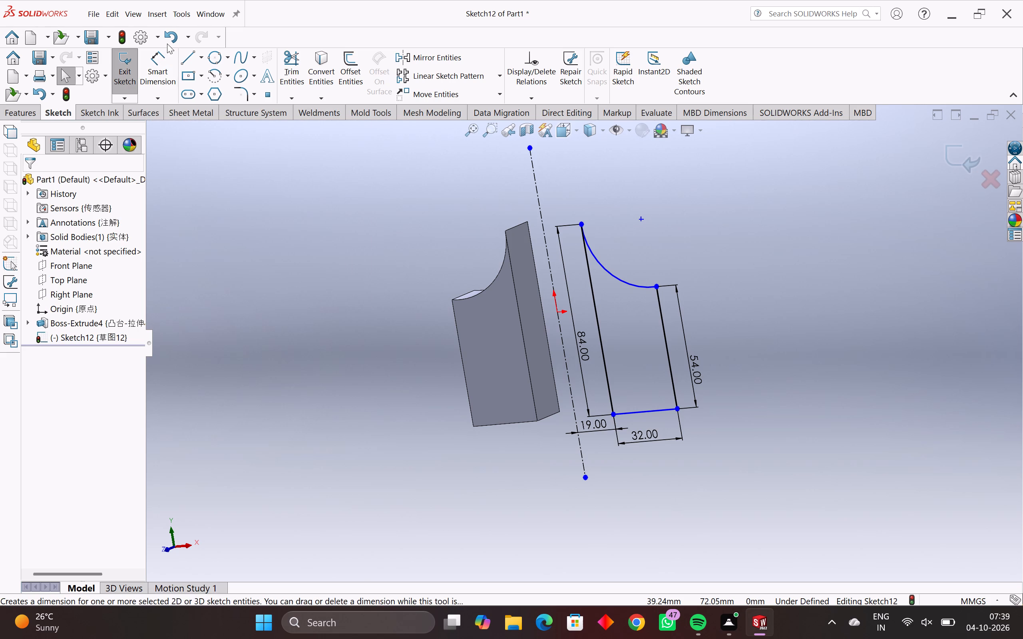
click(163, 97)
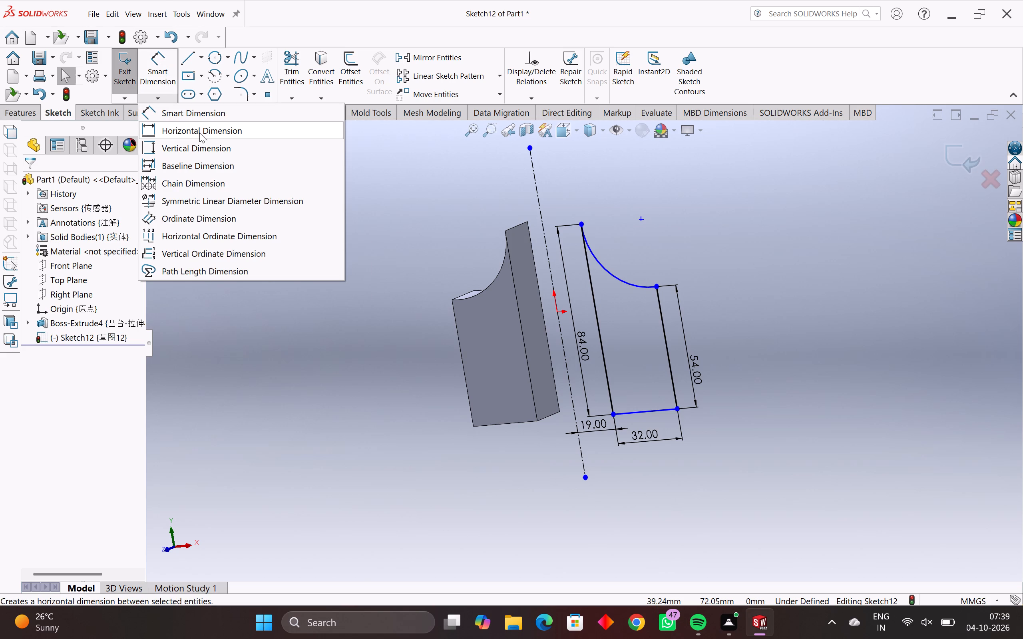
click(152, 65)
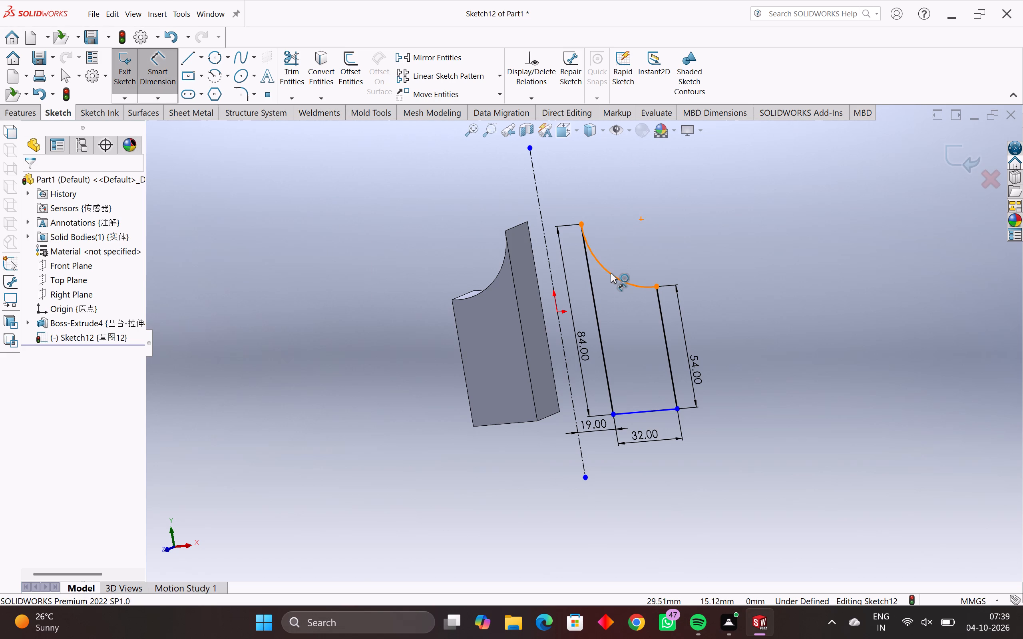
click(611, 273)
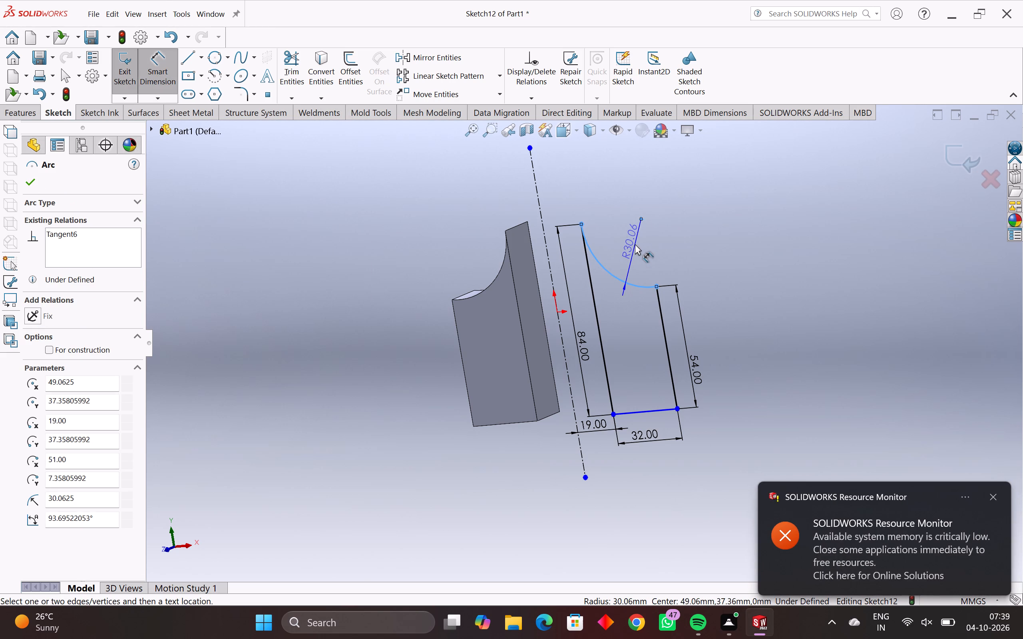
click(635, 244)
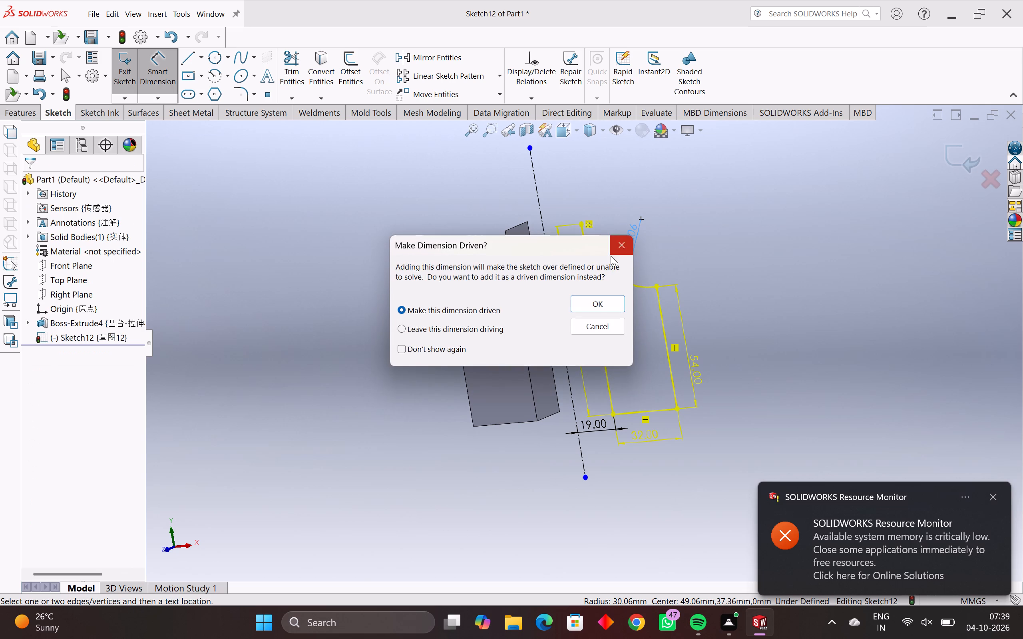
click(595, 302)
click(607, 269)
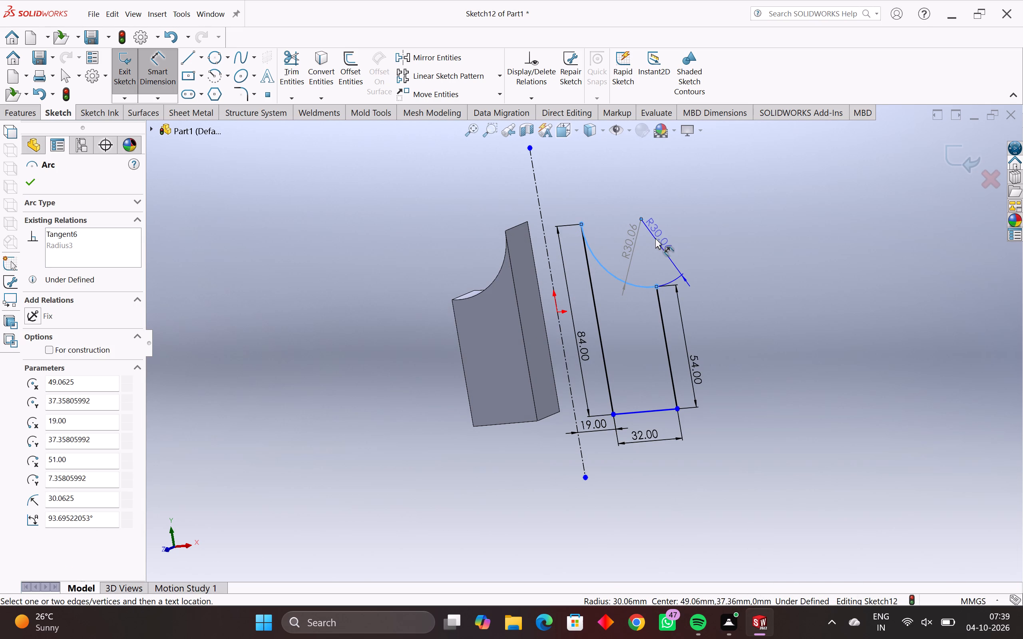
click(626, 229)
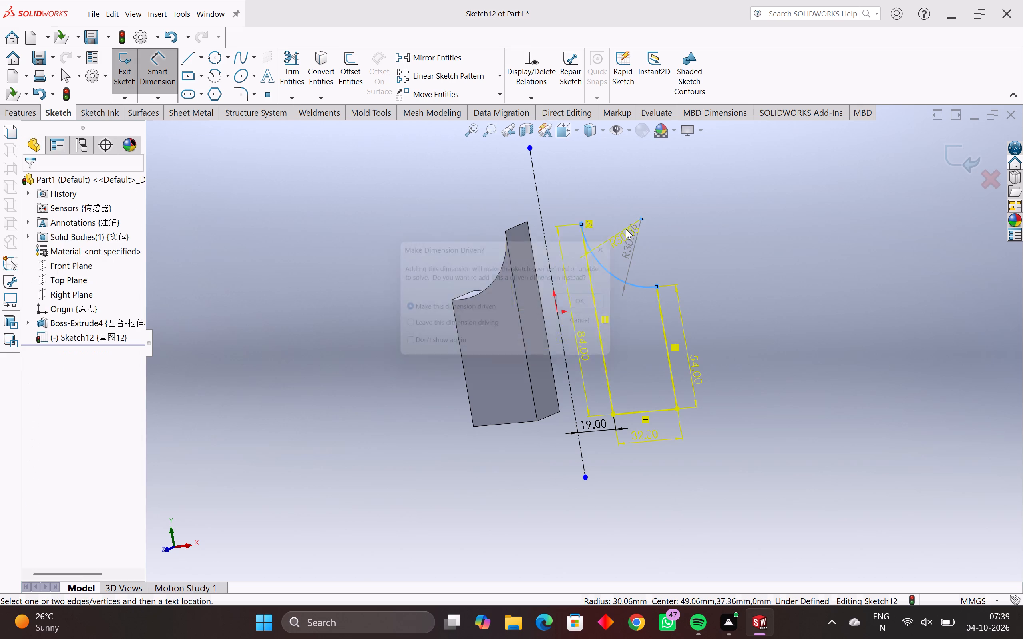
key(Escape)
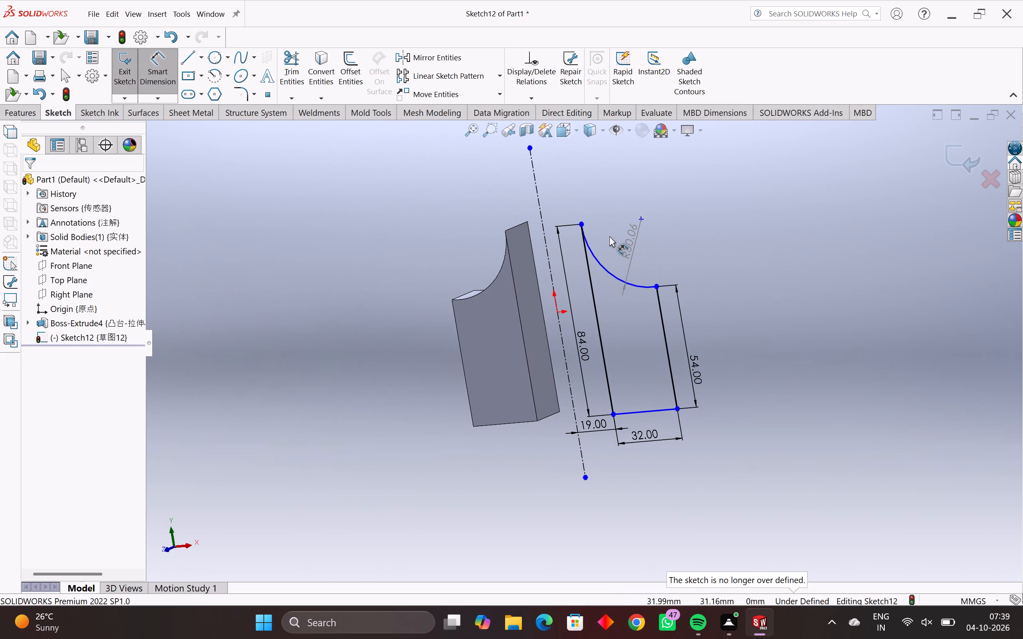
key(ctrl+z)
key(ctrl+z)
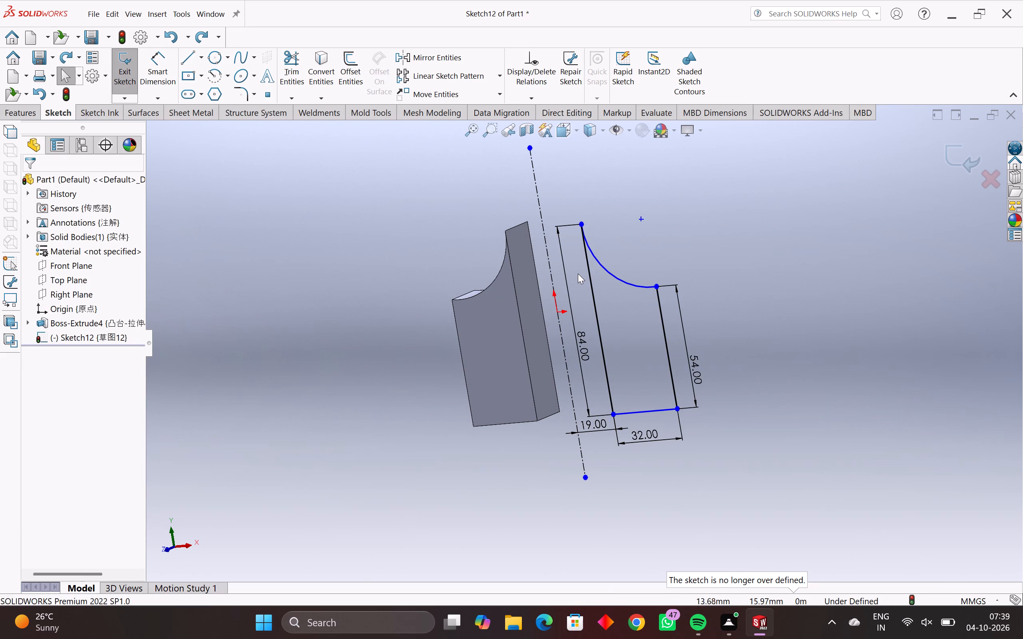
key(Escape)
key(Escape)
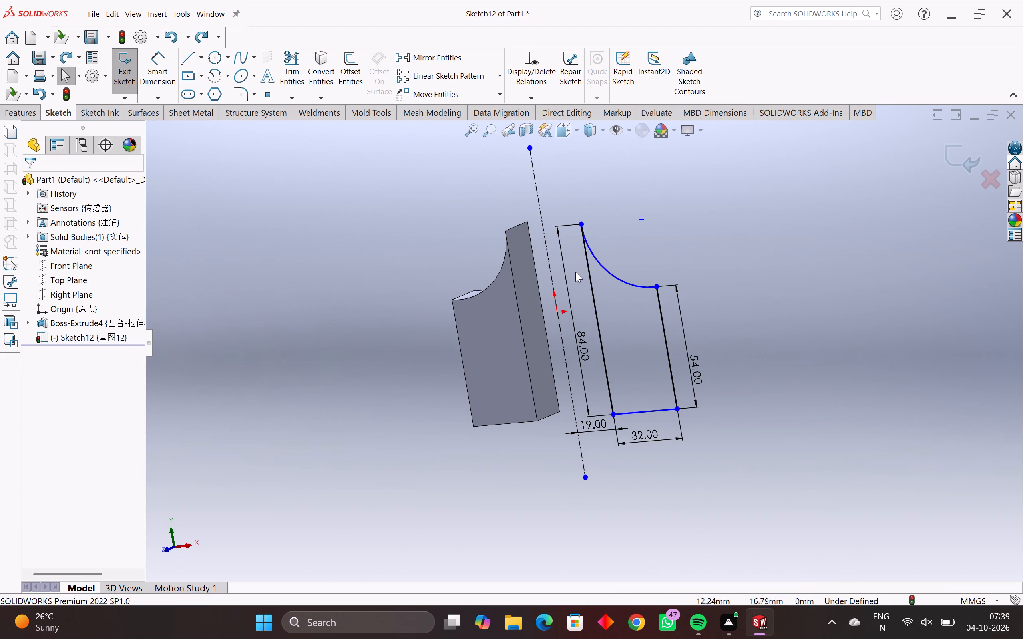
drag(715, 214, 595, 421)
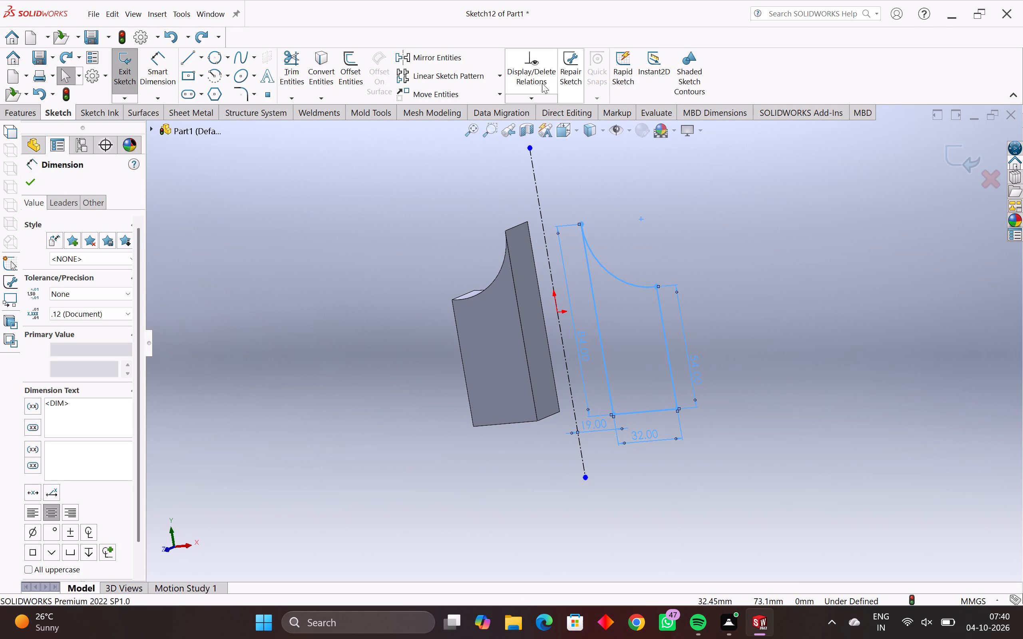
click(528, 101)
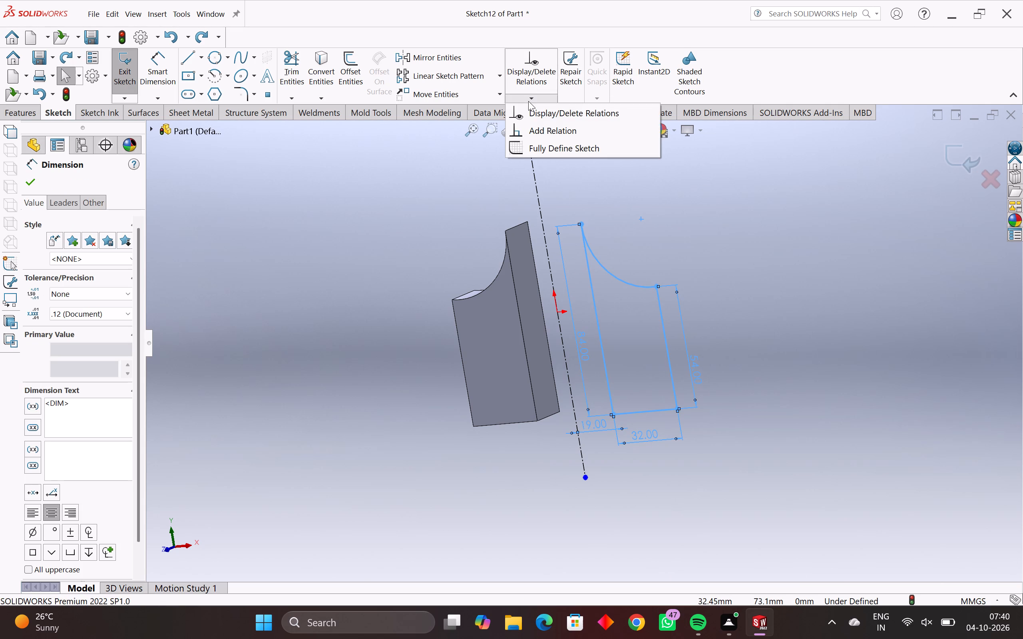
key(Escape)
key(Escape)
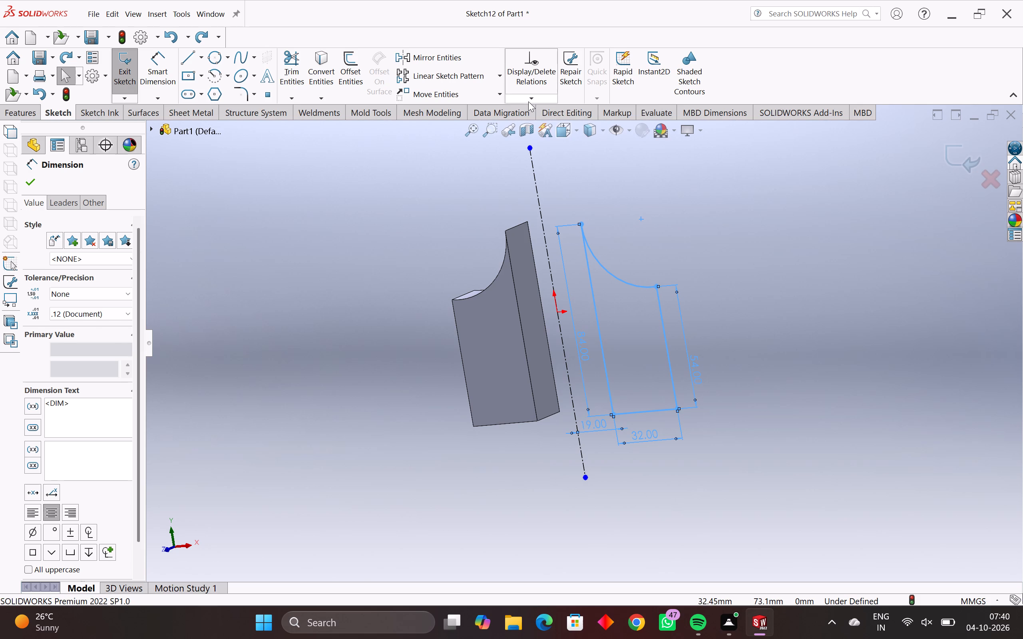
Delete the vertical centerline beside the profile together with its attached 19 mm dimension.
click(536, 196)
key(Delete)
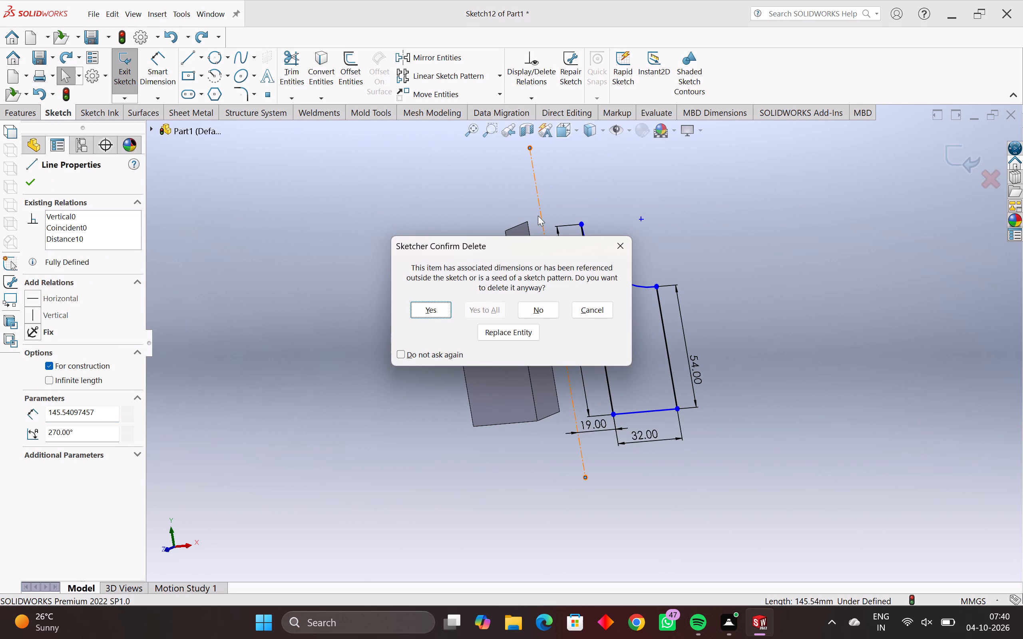
click(435, 306)
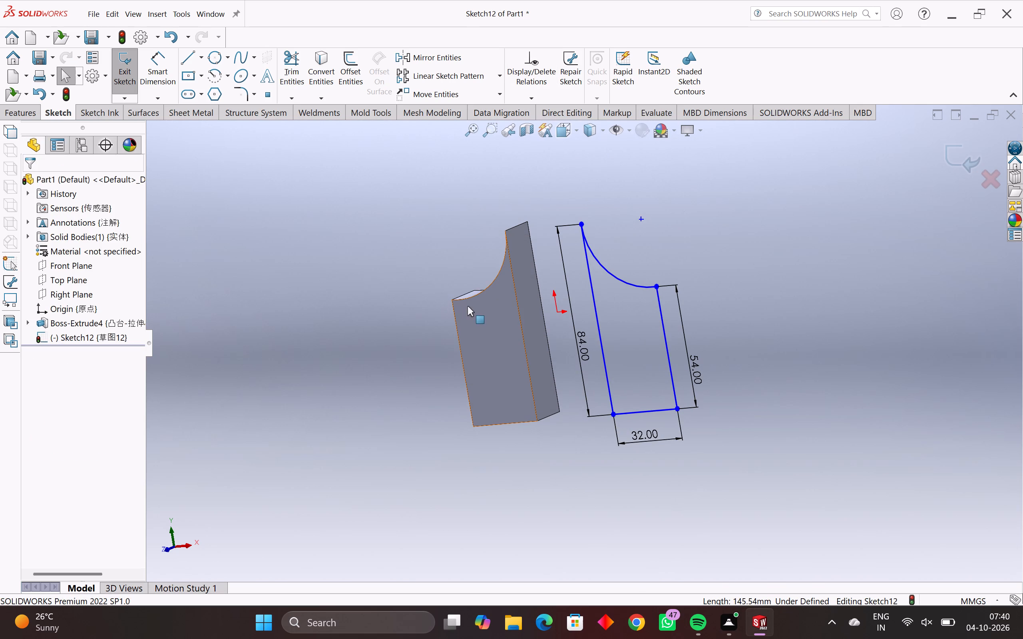
key(Escape)
key(Escape)
key(Escape)
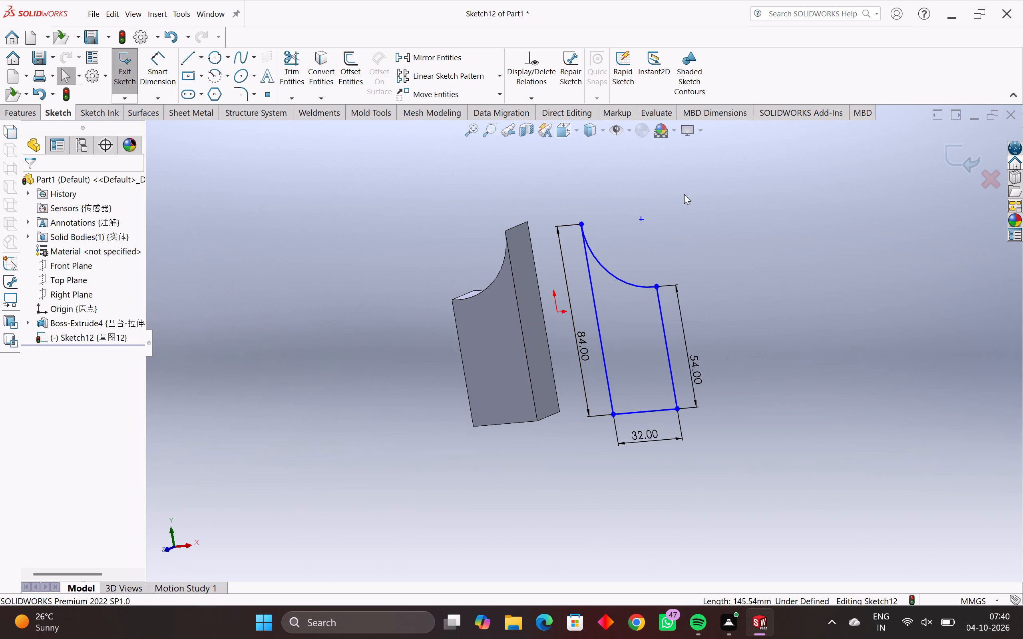
Apply Fully Define Sketch to the profile's three lines and concave arc, adding a 38 mm spacing dimension from the existing body.
drag(687, 192, 577, 455)
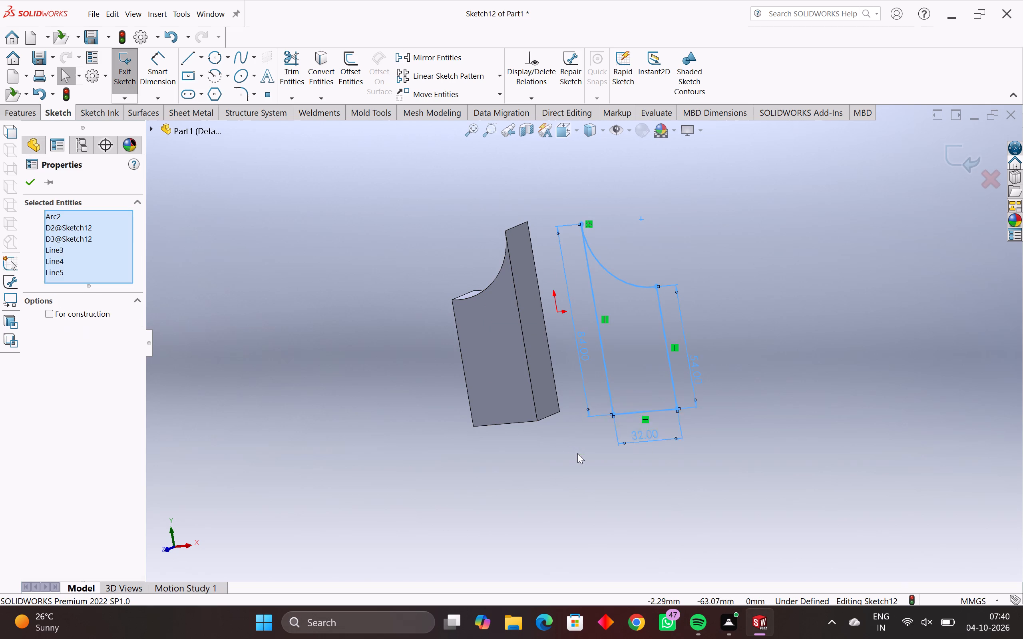
click(527, 99)
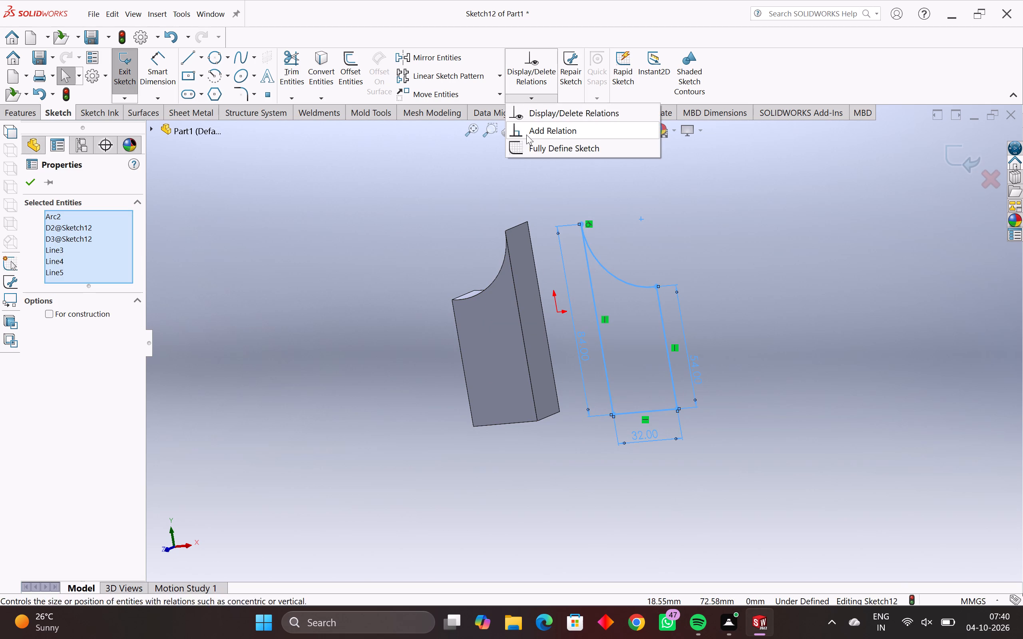
click(531, 147)
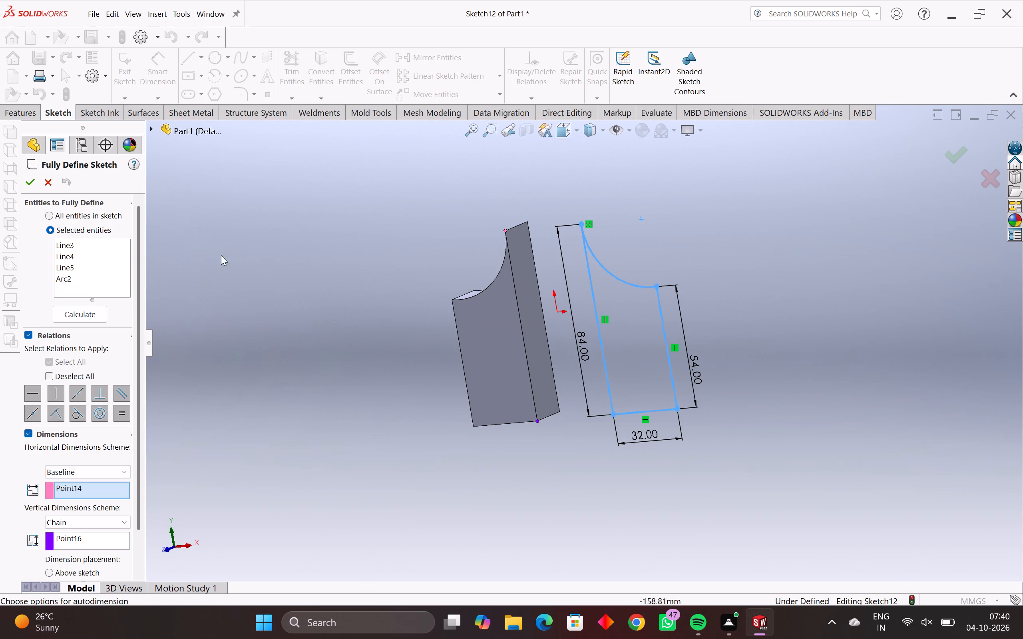
click(102, 321)
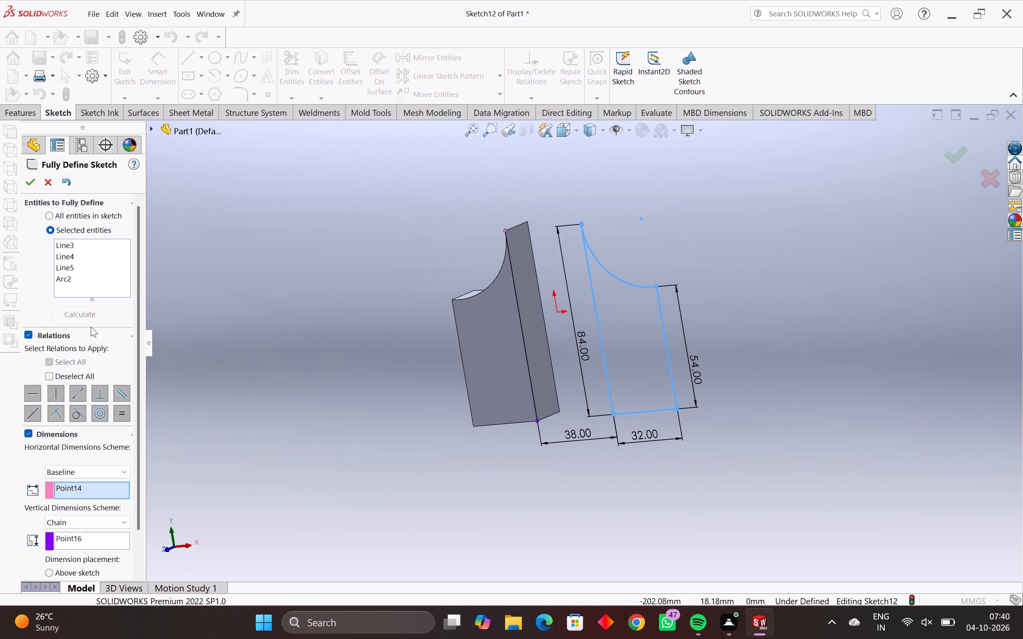
click(25, 334)
click(64, 316)
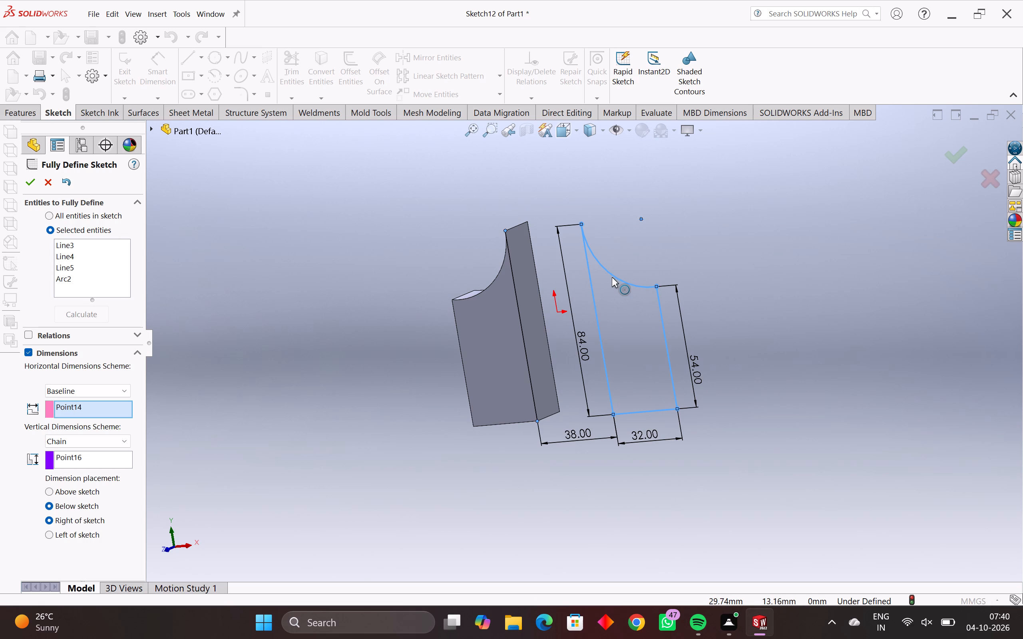
key(Return)
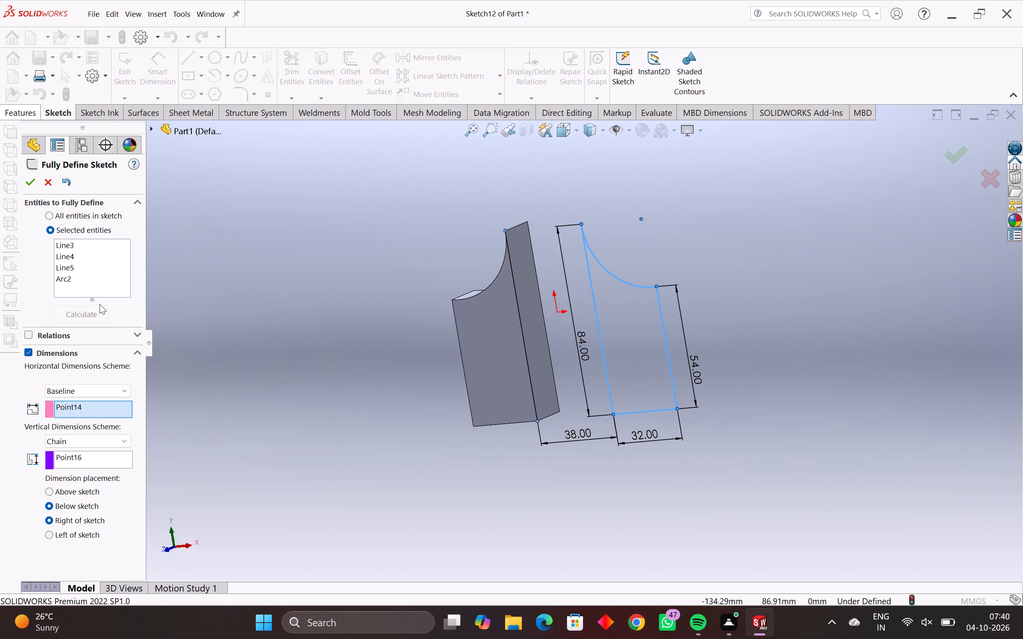
click(25, 332)
click(74, 315)
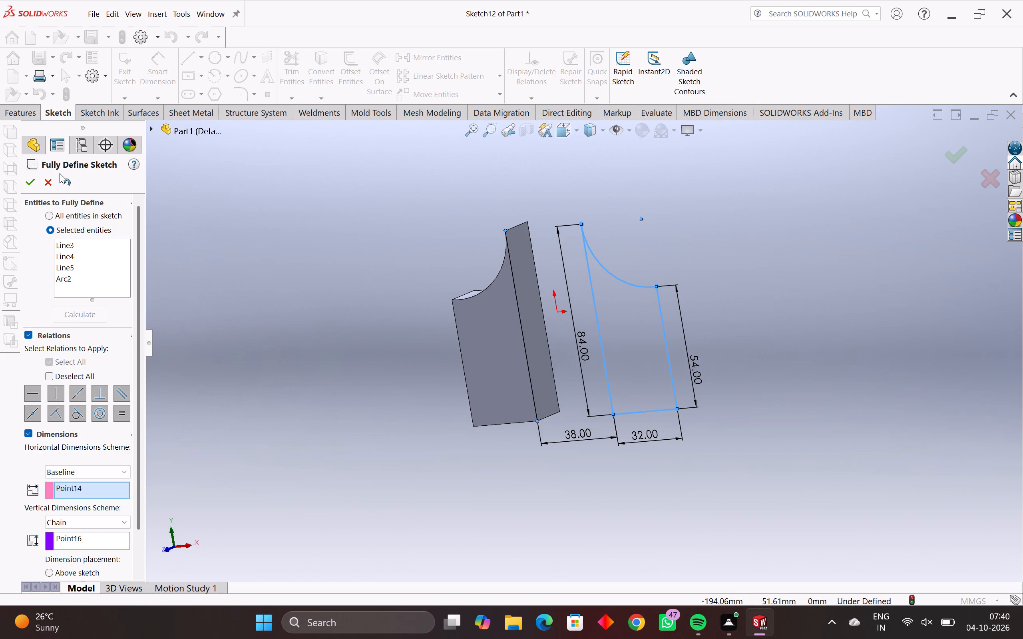
click(33, 183)
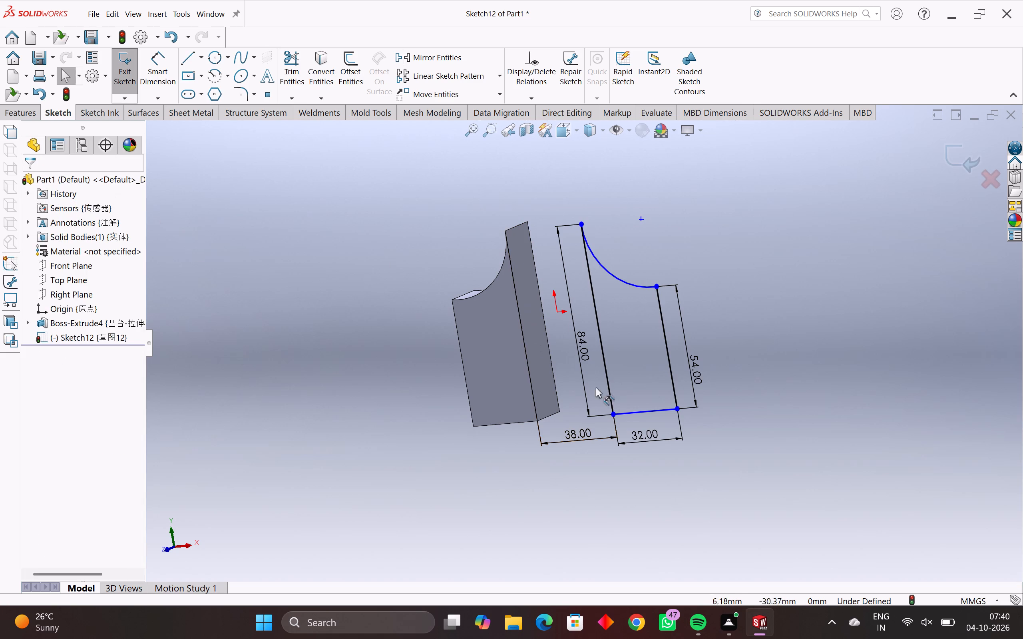
Delete the 32 mm width dimension below the profile's base line.
click(654, 441)
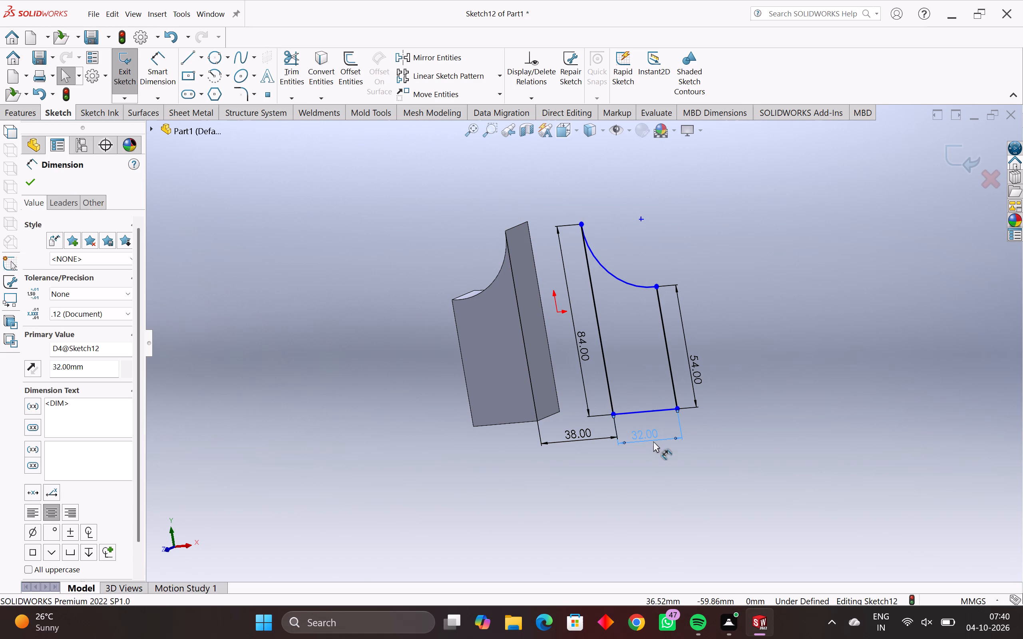
key(Delete)
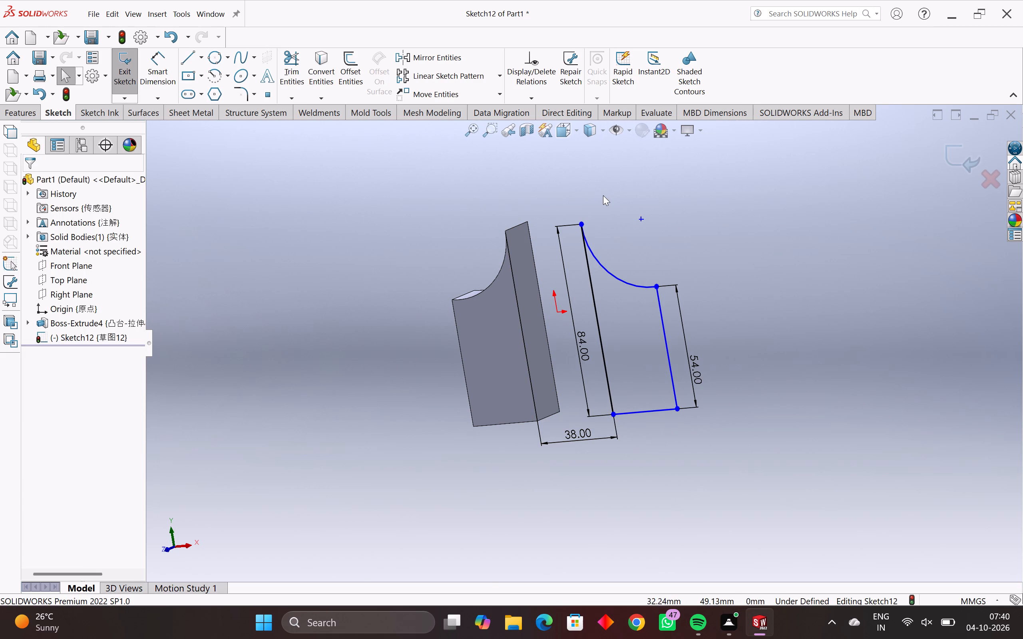
Examine closely where the concave arc meets the upper end of the profile's 84 mm vertical line.
scroll(596, 237, up, 7)
scroll(519, 303, up, 4)
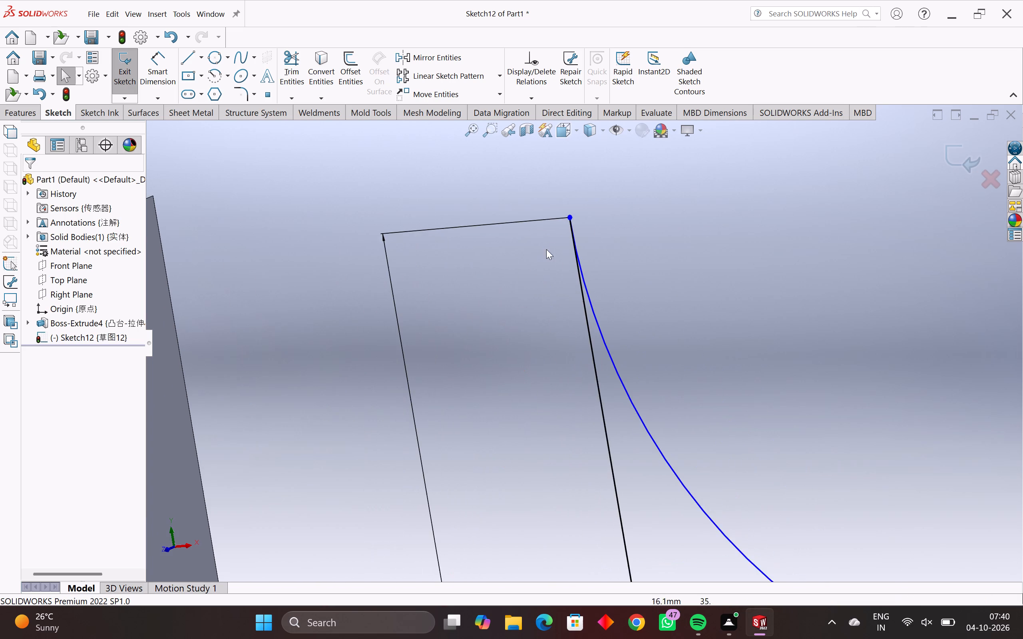
scroll(560, 244, up, 5)
scroll(613, 232, up, 6)
scroll(595, 335, up, 4)
scroll(523, 319, up, 2)
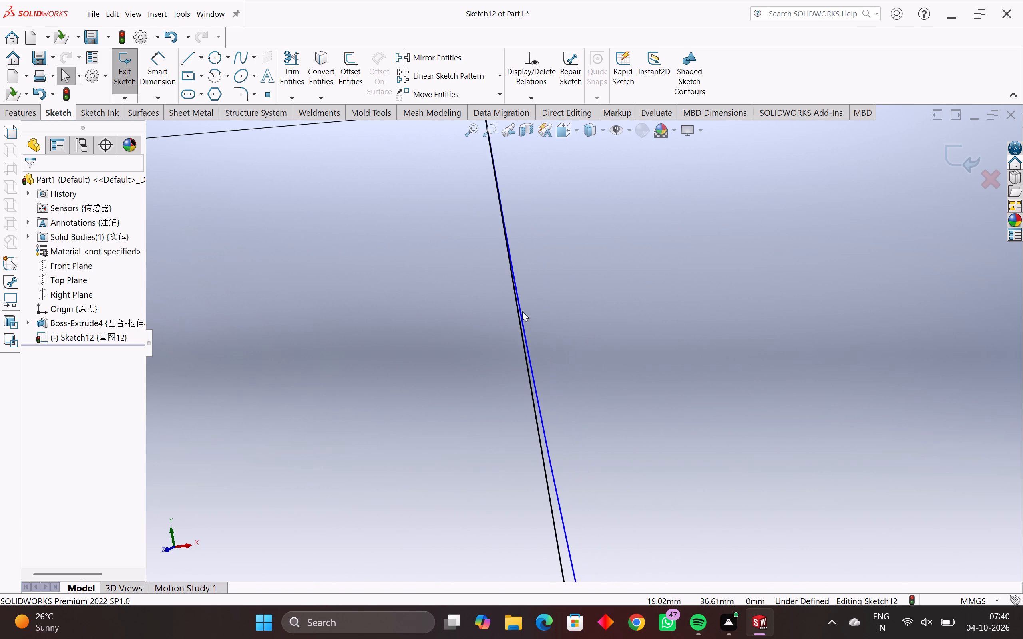
scroll(522, 311, up, 3)
scroll(521, 299, down, 11)
scroll(560, 293, down, 10)
scroll(692, 397, down, 3)
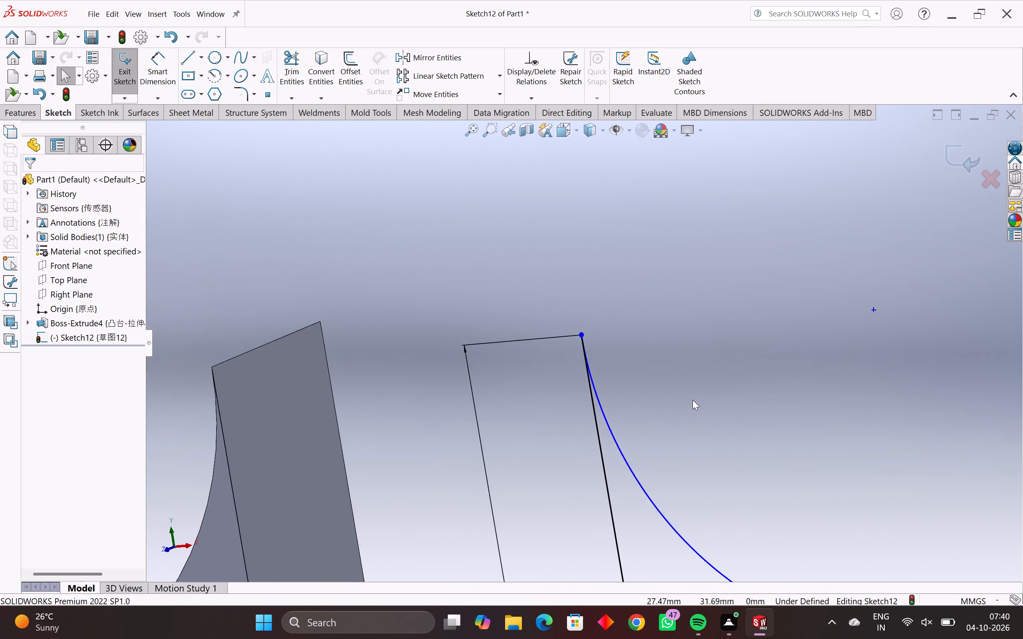
scroll(693, 400, down, 2)
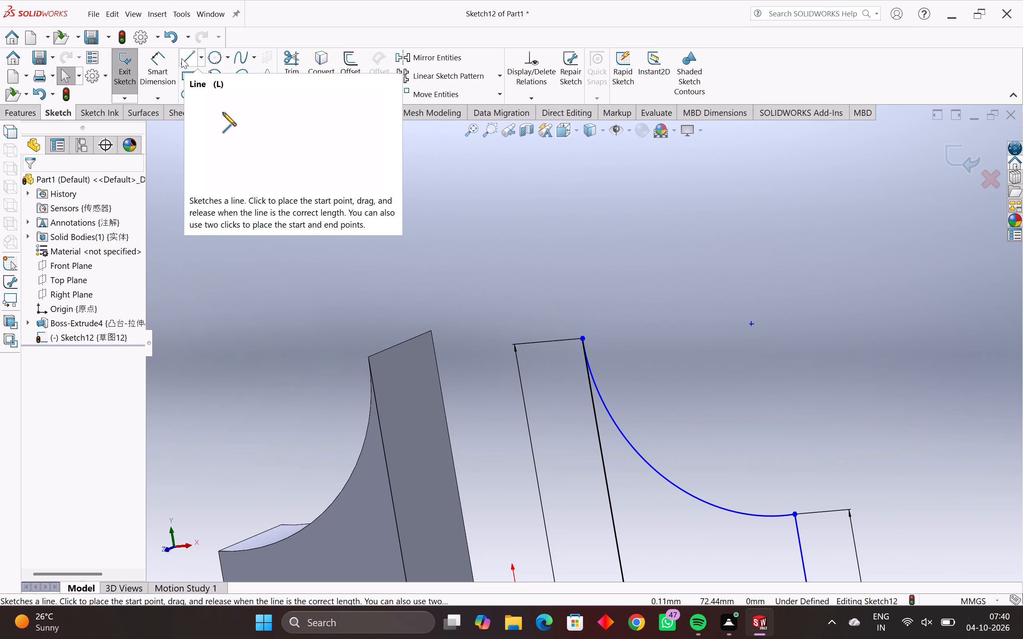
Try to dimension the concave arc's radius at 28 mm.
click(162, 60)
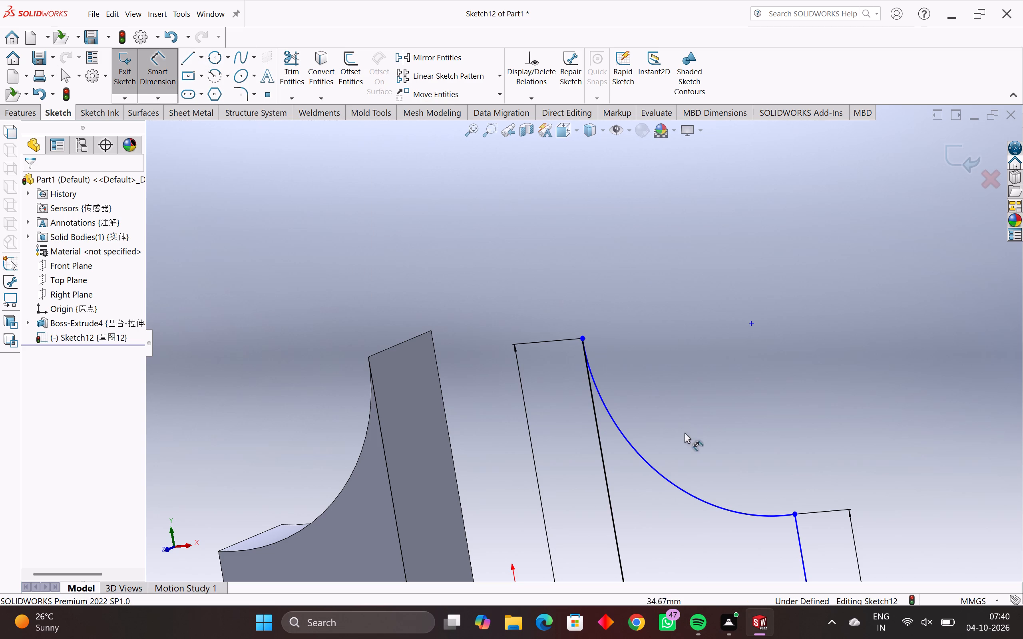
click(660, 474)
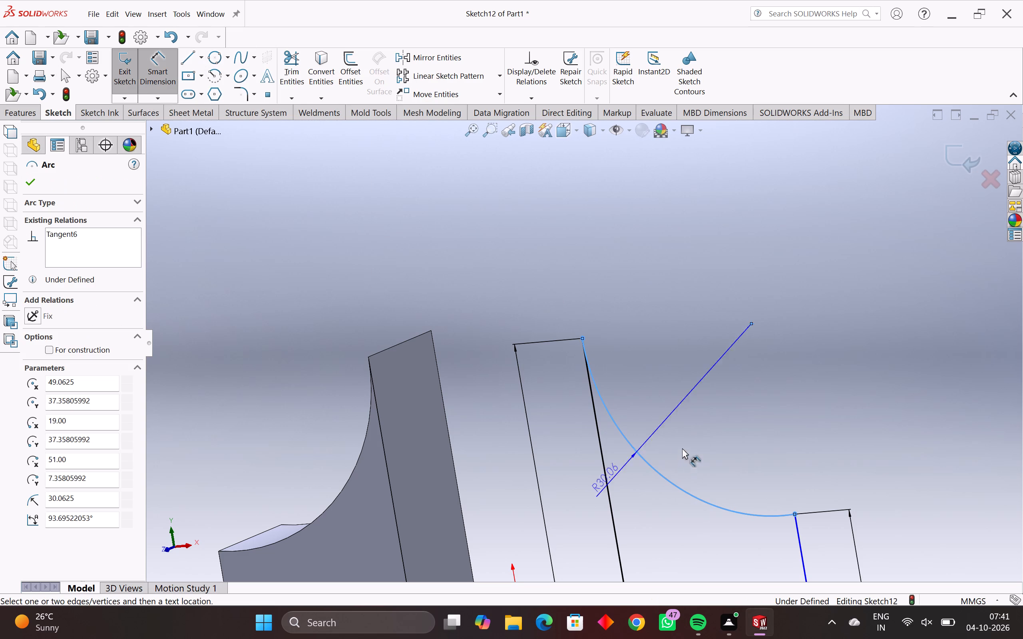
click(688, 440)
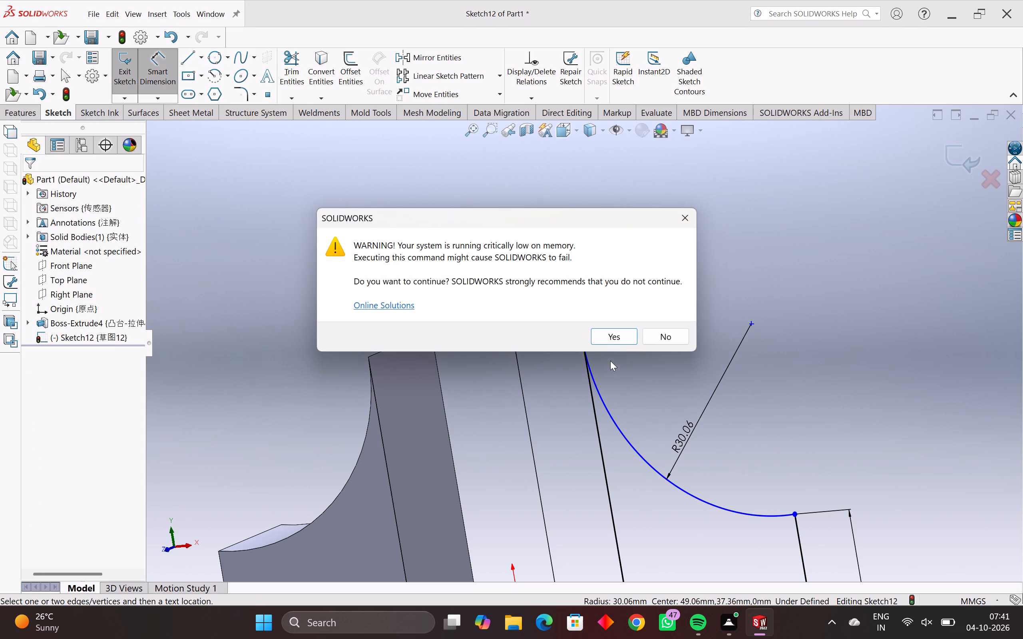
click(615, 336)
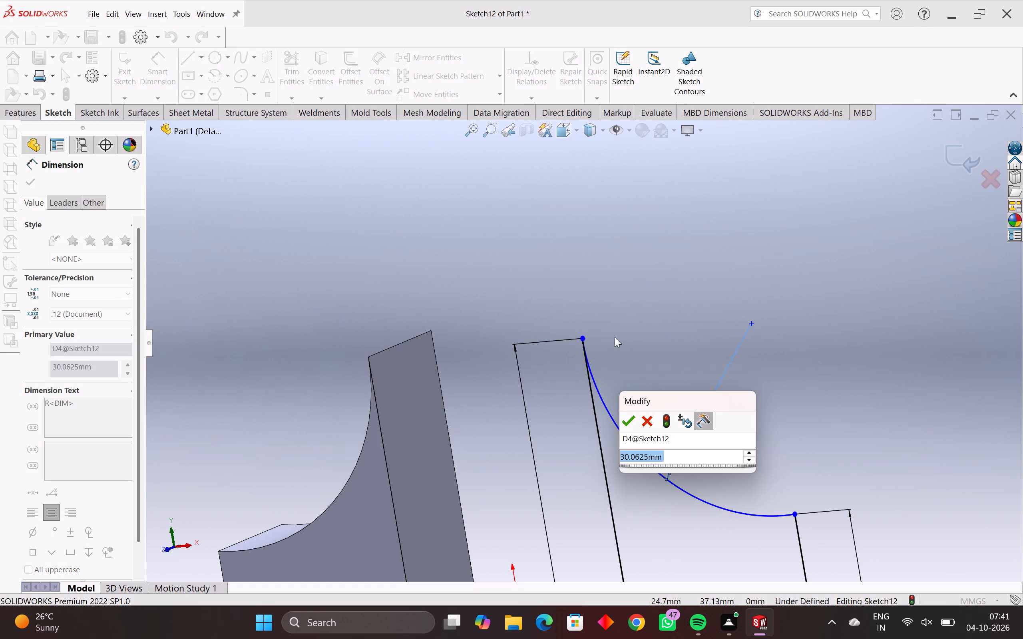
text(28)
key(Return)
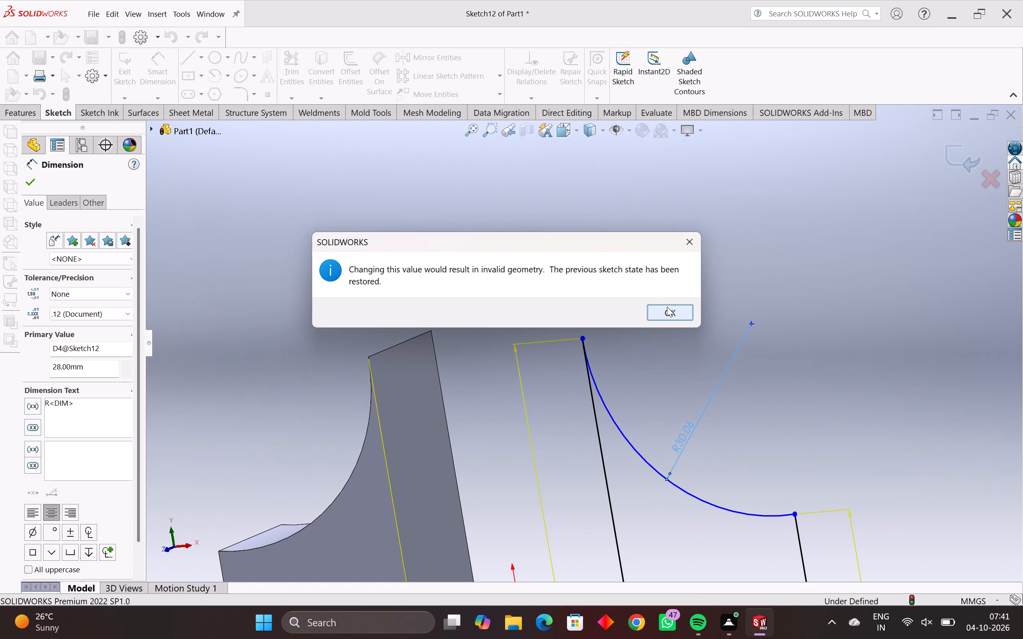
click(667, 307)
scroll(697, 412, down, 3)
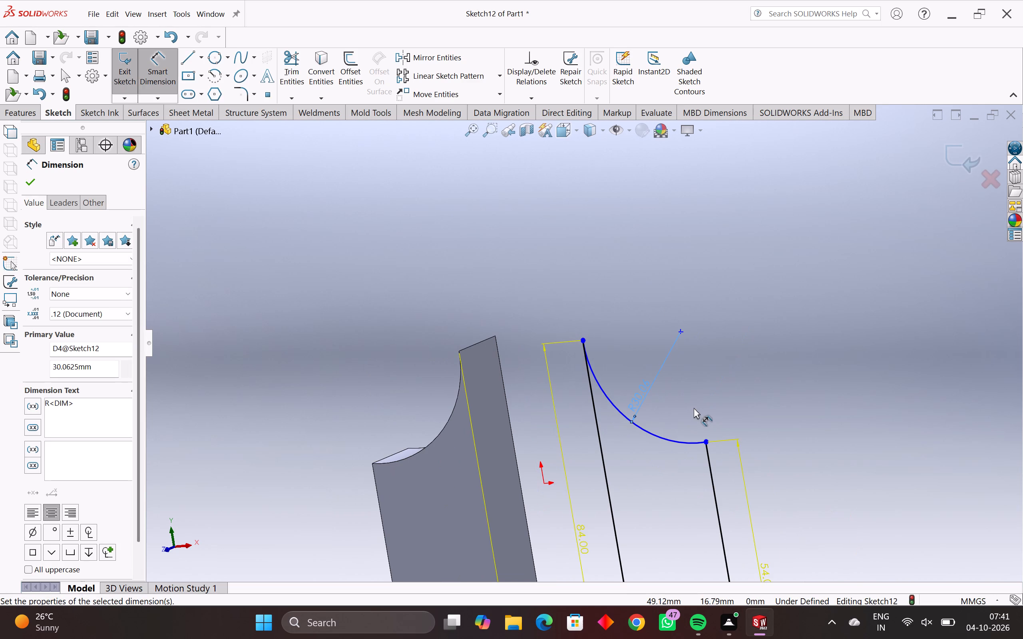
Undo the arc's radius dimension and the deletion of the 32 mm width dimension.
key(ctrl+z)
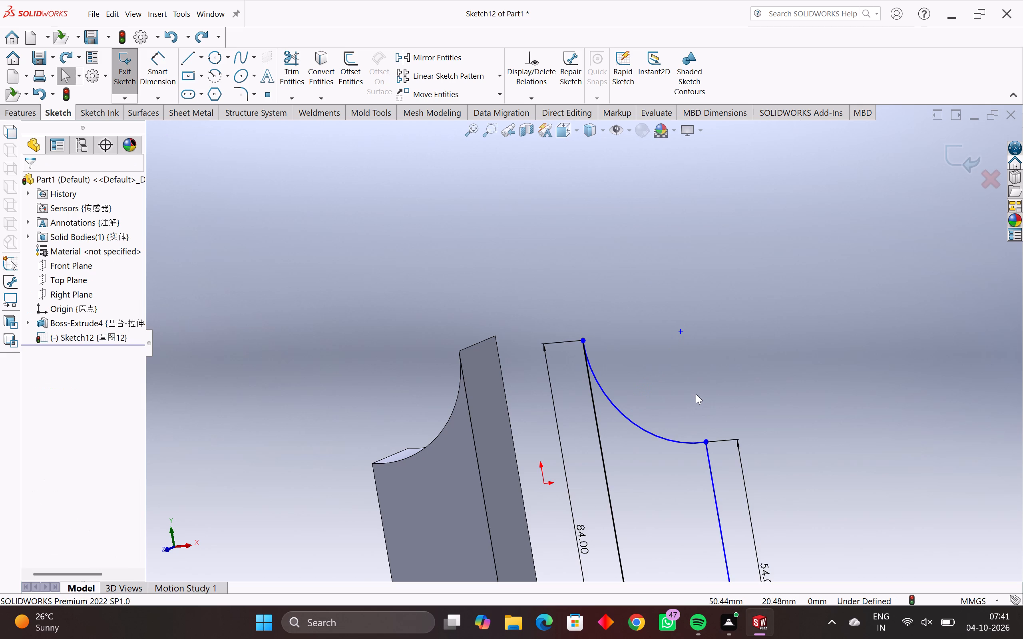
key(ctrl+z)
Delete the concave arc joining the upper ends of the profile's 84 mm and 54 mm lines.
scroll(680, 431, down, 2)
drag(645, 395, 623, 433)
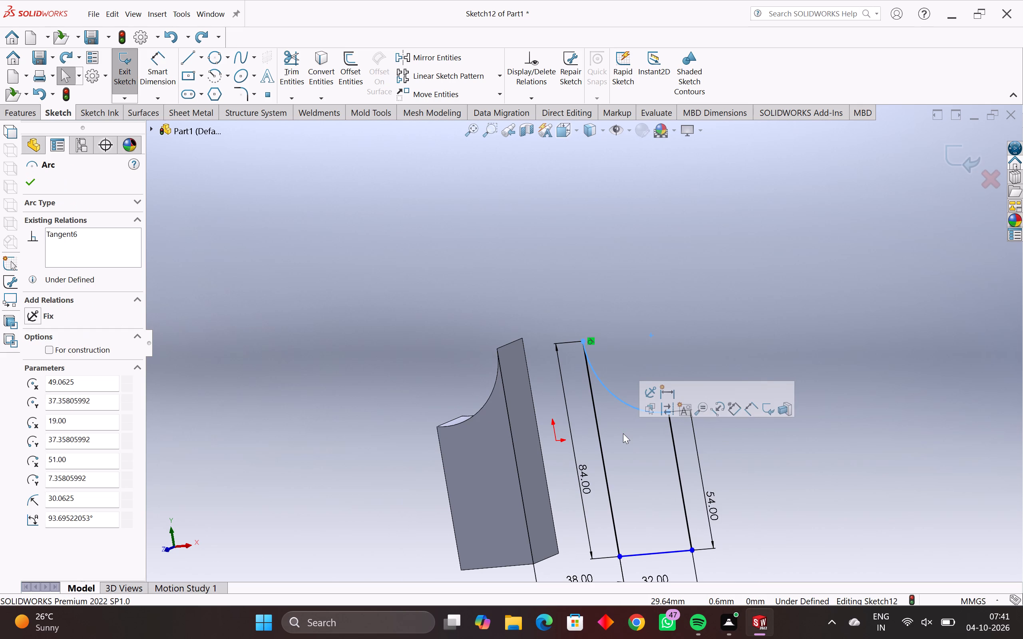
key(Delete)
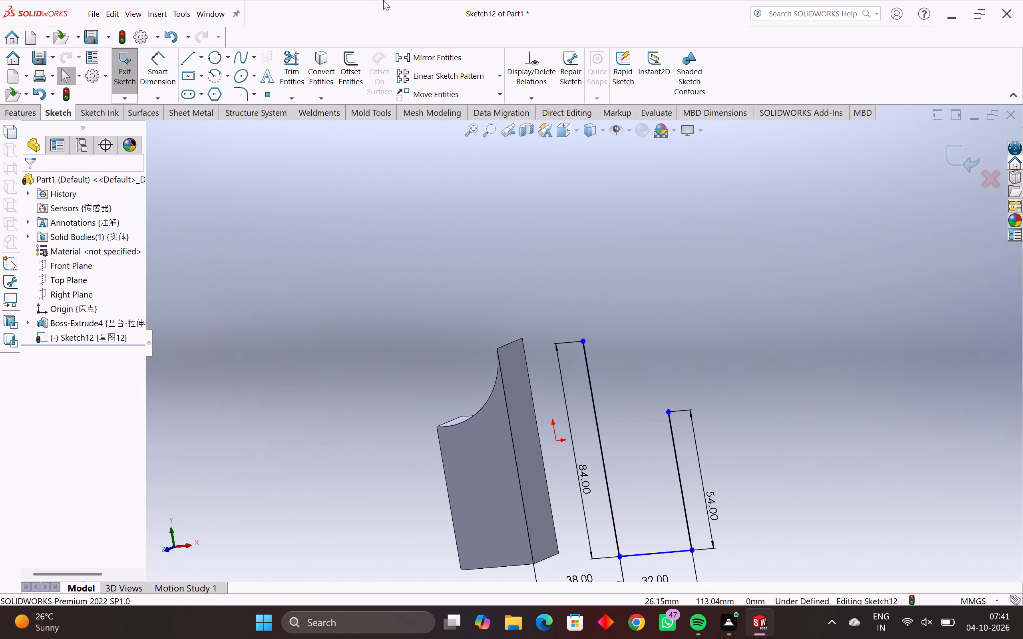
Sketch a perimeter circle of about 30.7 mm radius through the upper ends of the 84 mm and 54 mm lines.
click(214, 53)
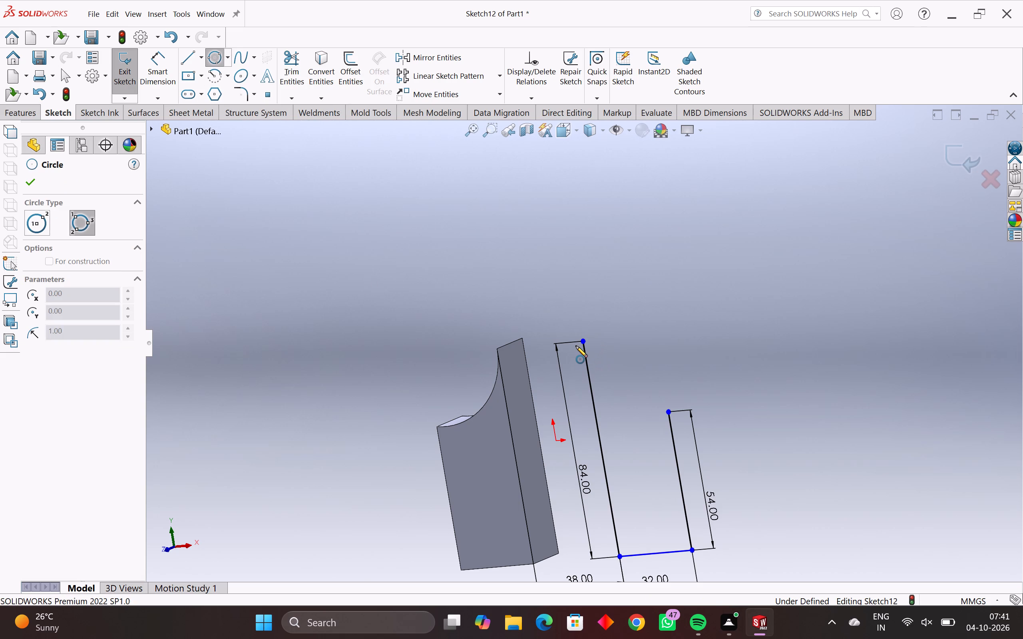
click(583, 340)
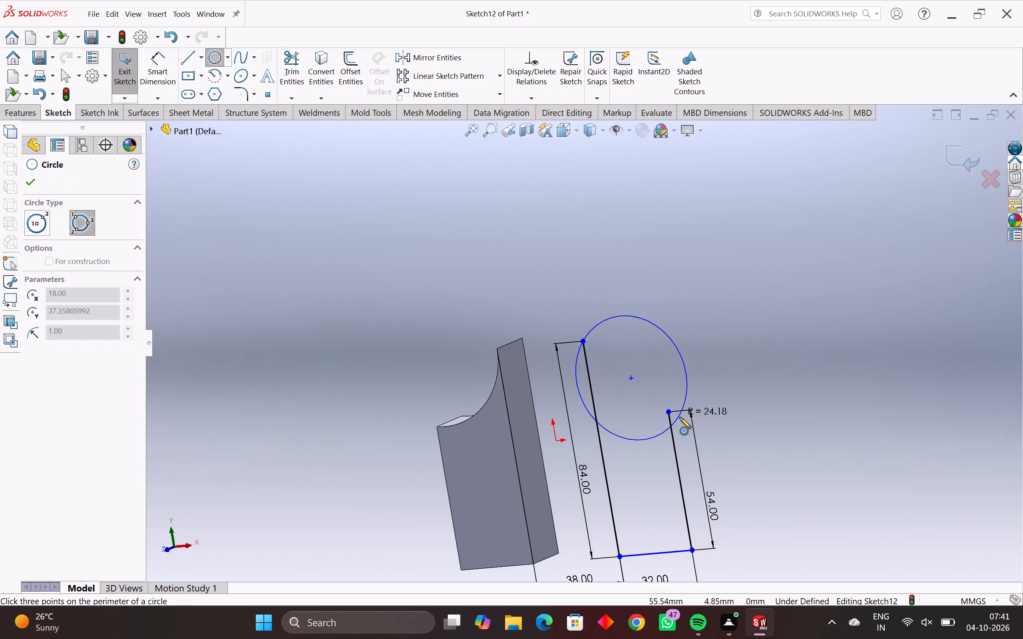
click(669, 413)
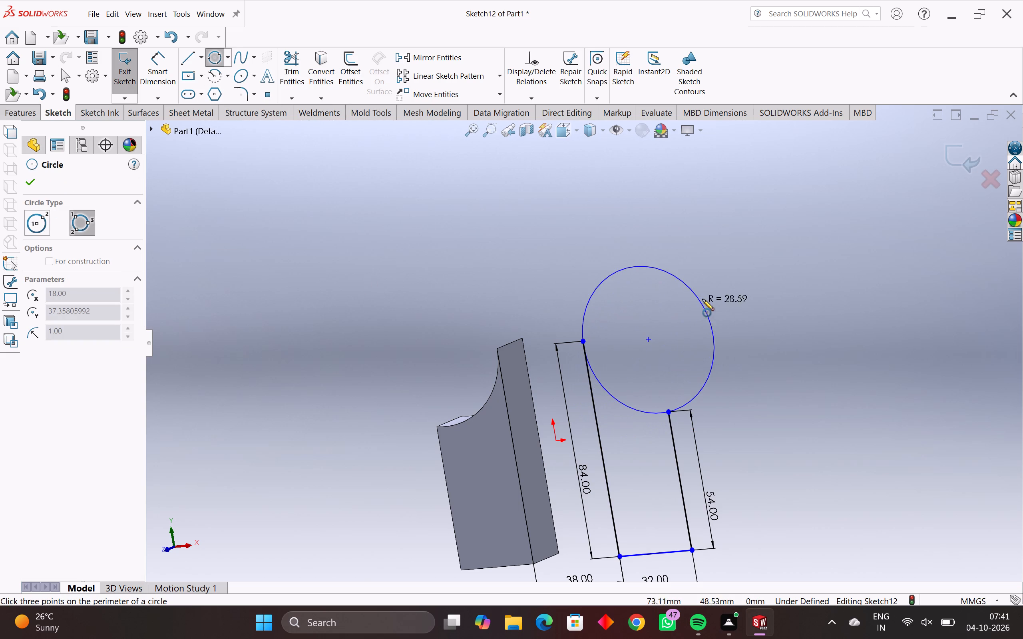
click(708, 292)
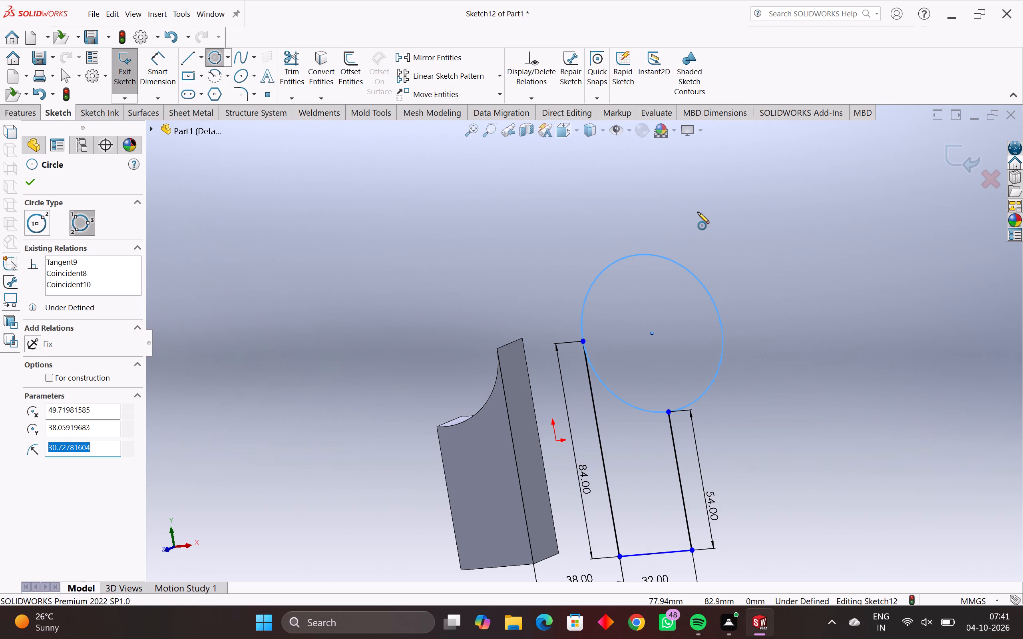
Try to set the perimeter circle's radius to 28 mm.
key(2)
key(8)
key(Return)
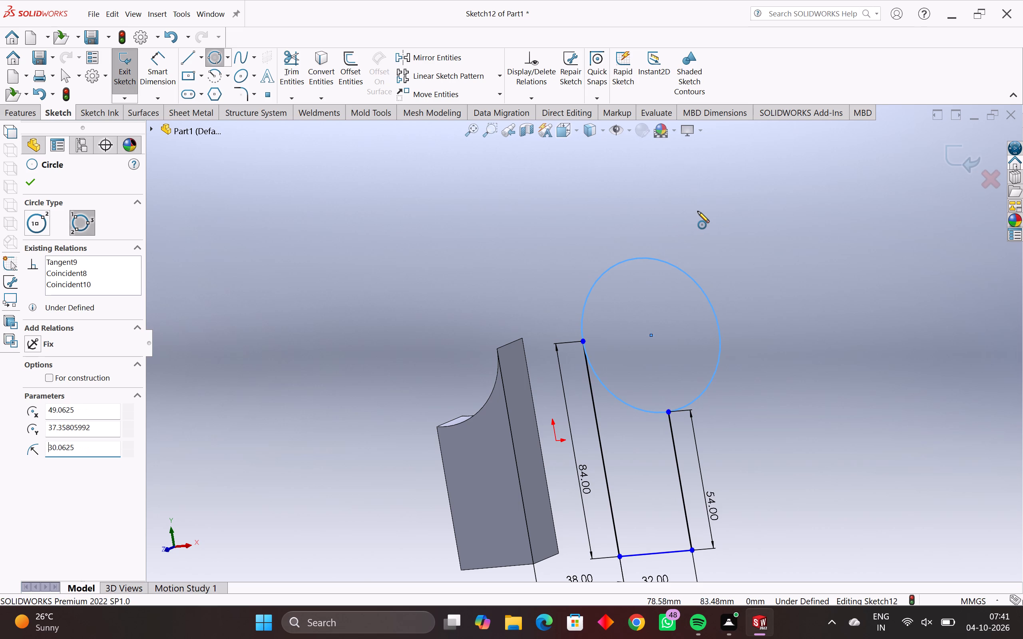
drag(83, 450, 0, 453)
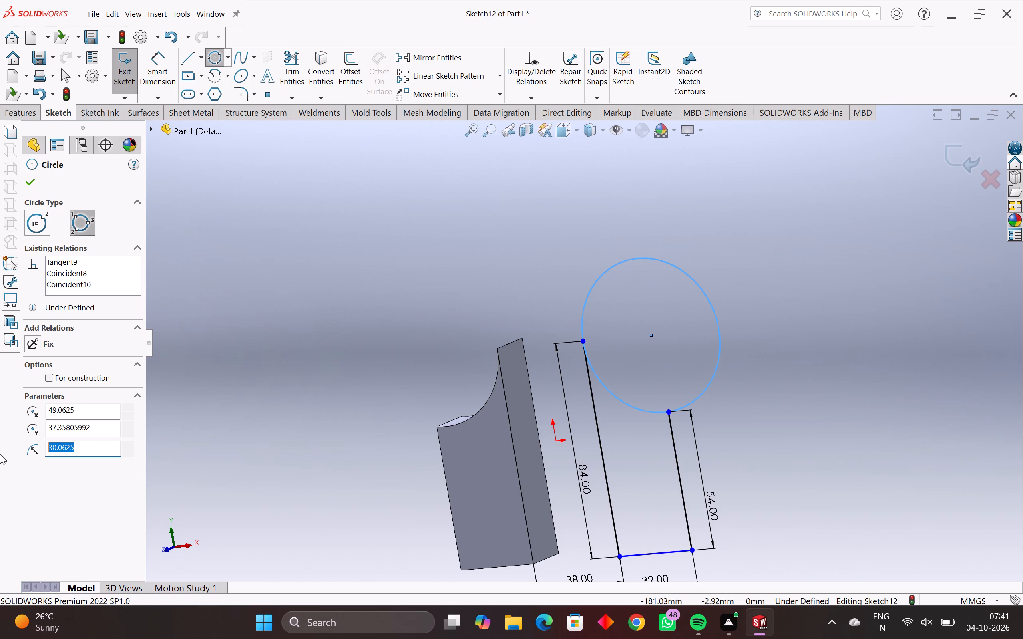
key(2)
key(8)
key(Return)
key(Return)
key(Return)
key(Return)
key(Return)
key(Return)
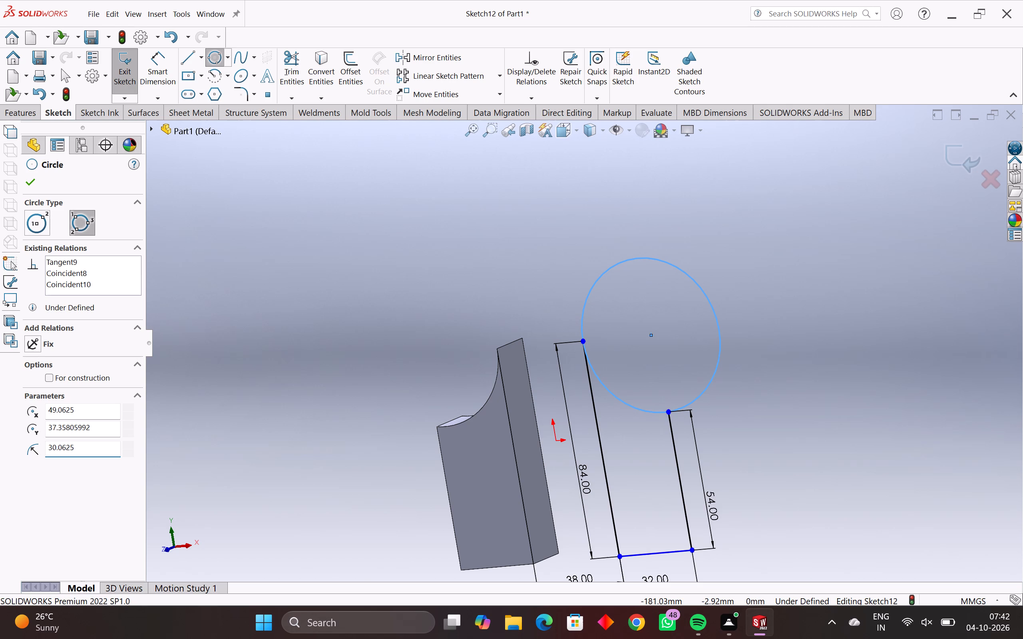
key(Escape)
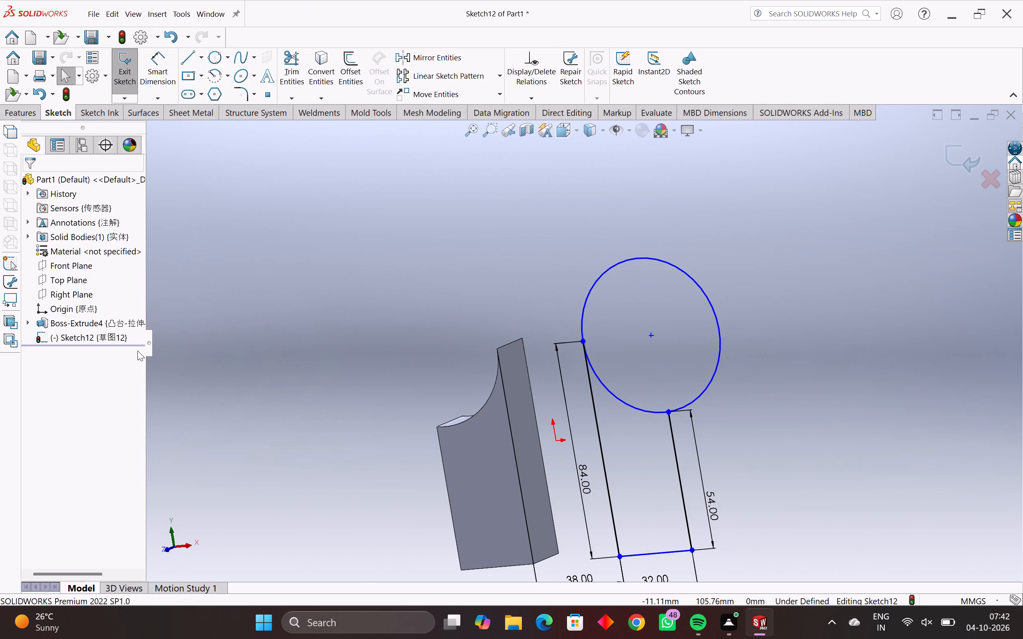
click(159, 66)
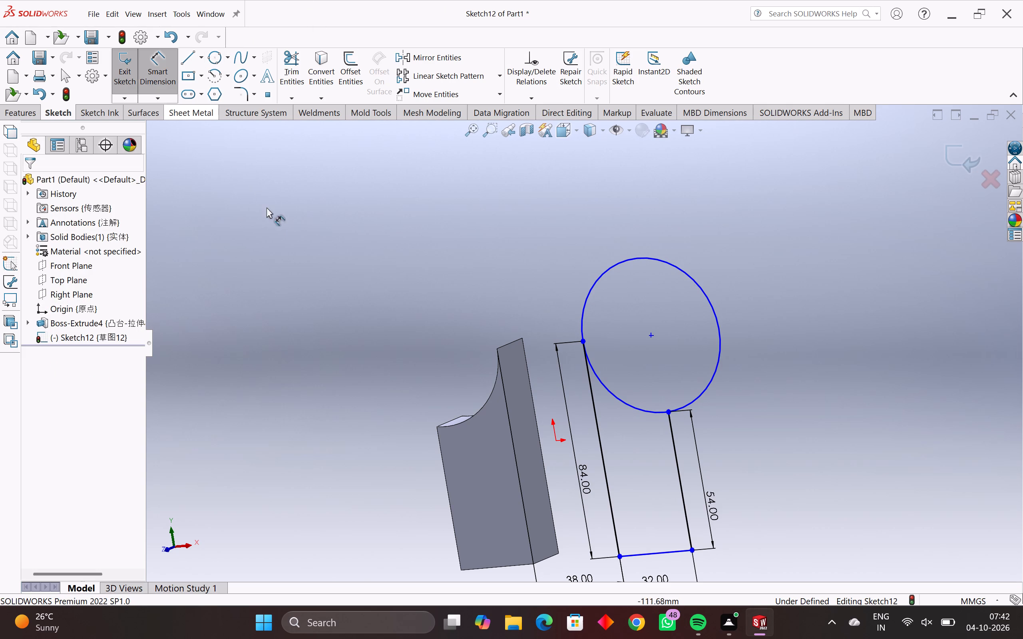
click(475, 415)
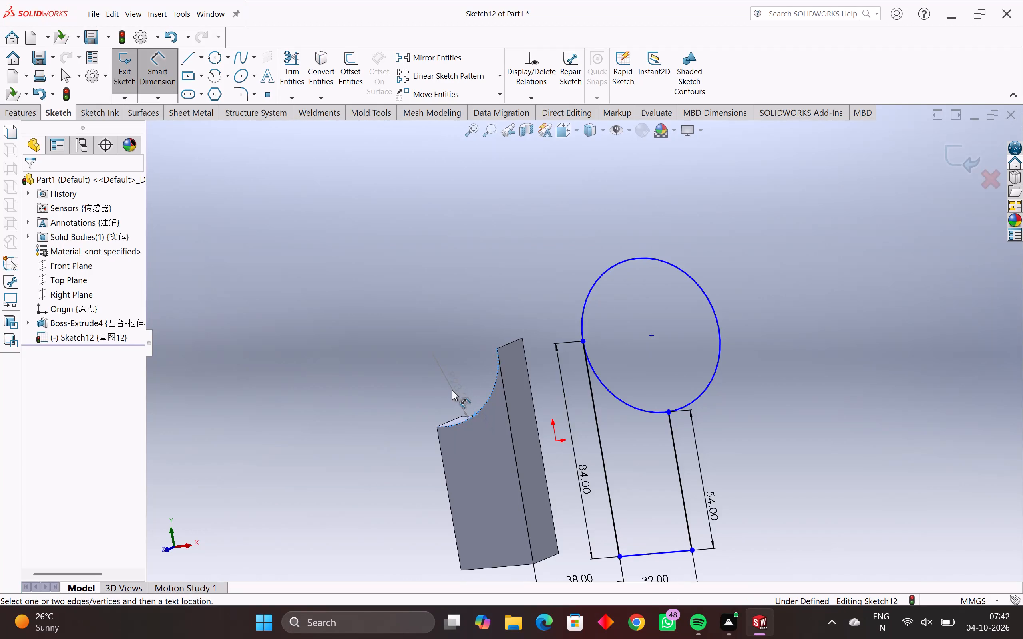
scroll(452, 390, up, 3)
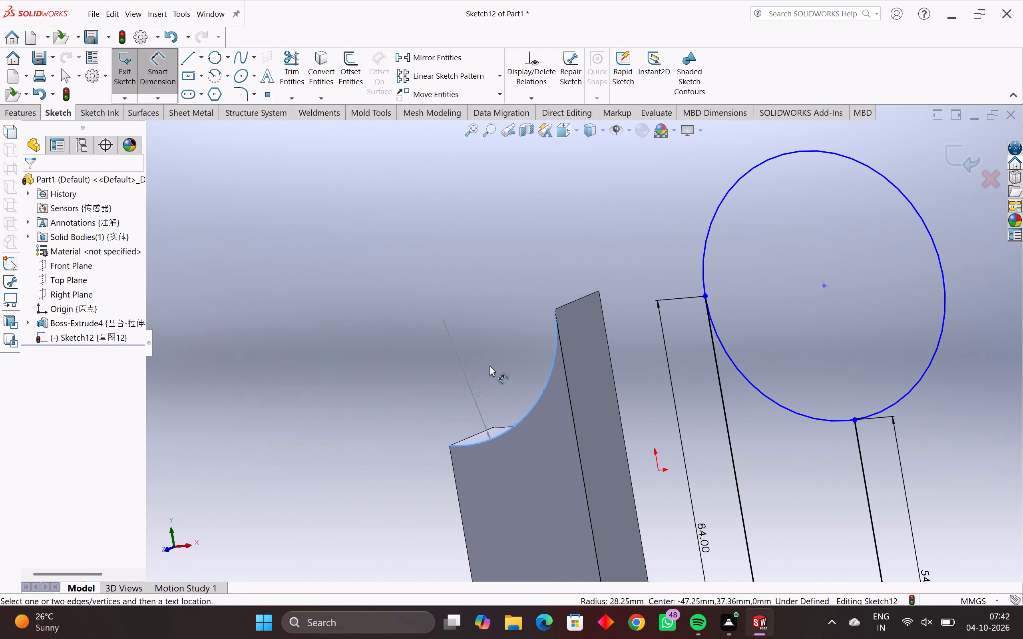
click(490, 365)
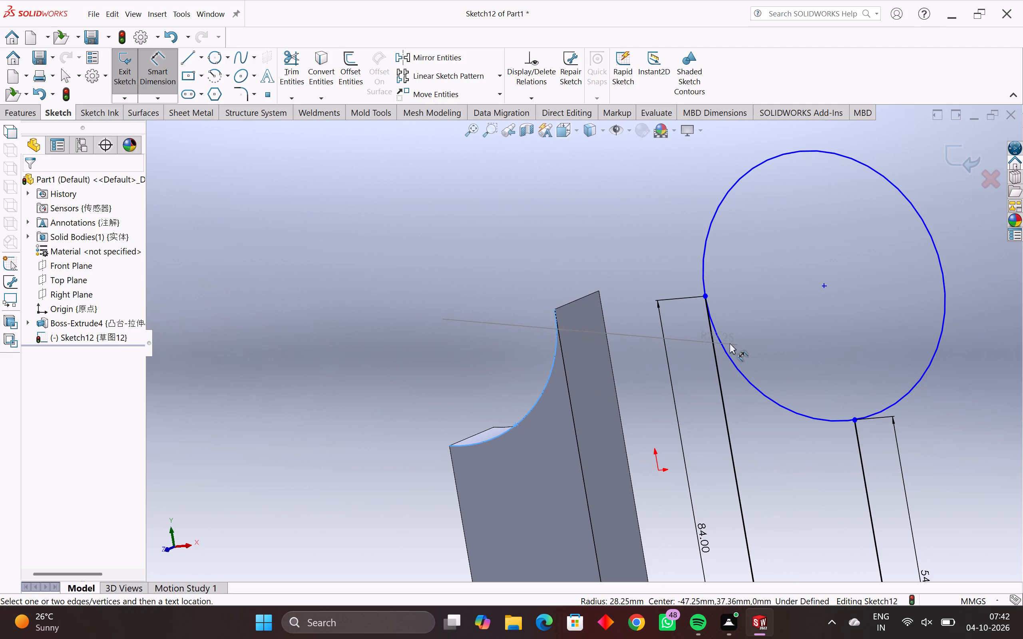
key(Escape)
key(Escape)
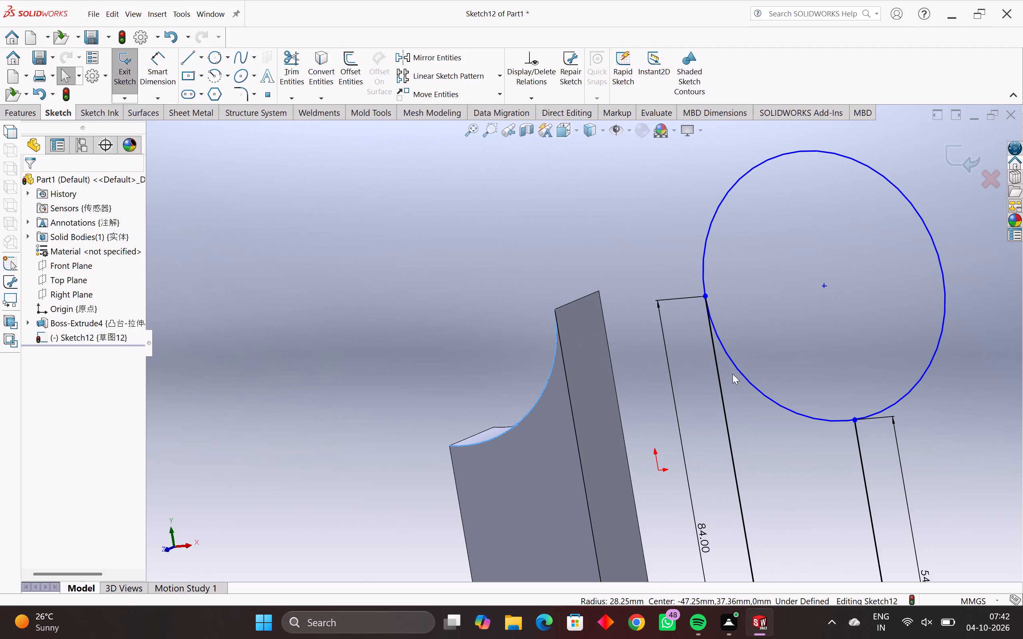
Undo the modelling back into Sketch1, to its arc-topped profile dimensioned 56, 84, 32 and 18 mm, and clear the selection.
key(ctrl+z)
key(ctrl+z)
key(ctrl+z)
key(ctrl+z)
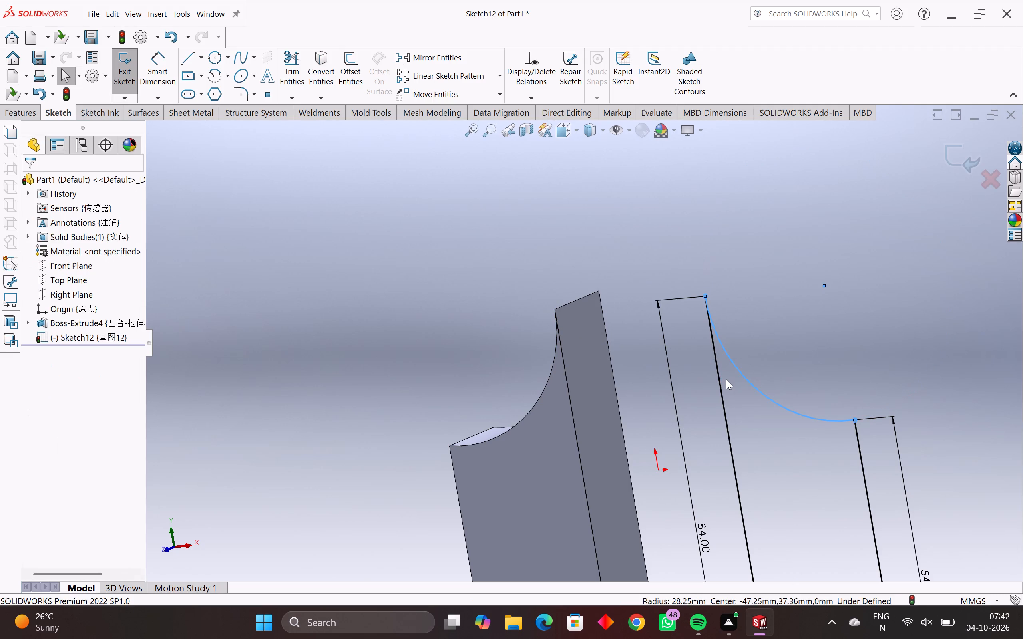
key(ctrl+z)
key(ctrl+z)
key(ctrl+z)
key(ctrl+z)
key(ctrl+z)
key(ctrl+z)
key(ctrl+z)
key(ctrl+z)
key(ctrl+z)
key(ctrl+z)
key(ctrl+z)
key(ctrl+z)
key(ctrl+z)
key(ctrl+z)
key(ctrl+z)
key(ctrl+z)
key(ctrl+z)
key(ctrl+z)
key(ctrl+z)
key(ctrl+z)
key(ctrl+z)
key(ctrl+z)
key(ctrl+z)
key(ctrl+z)
key(ctrl+z)
key(ctrl+z)
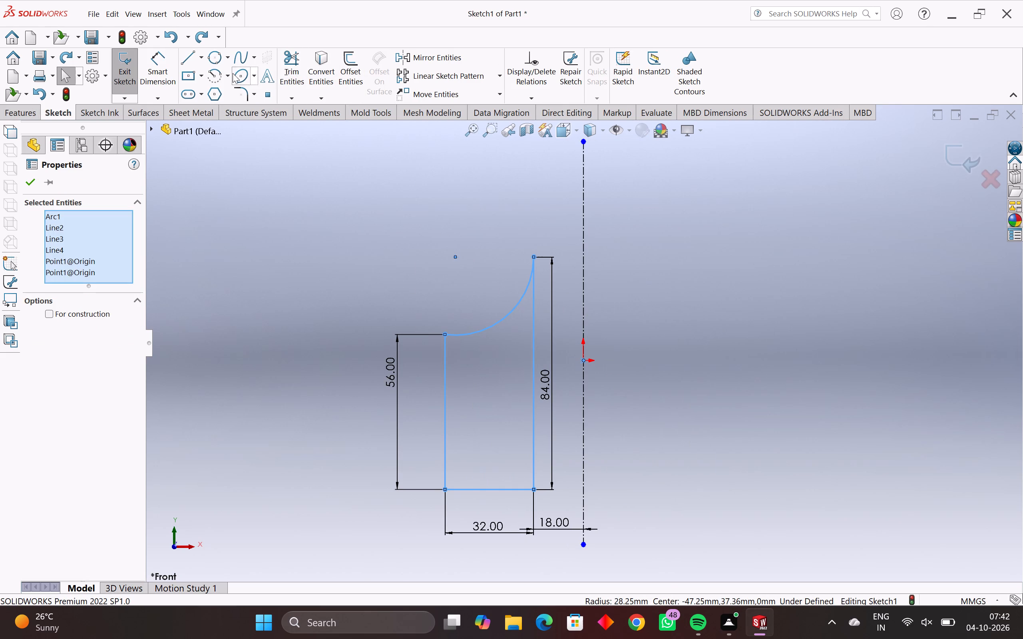
key(Escape)
key(Escape)
key(Escape)
key(Escape)
key(Escape)
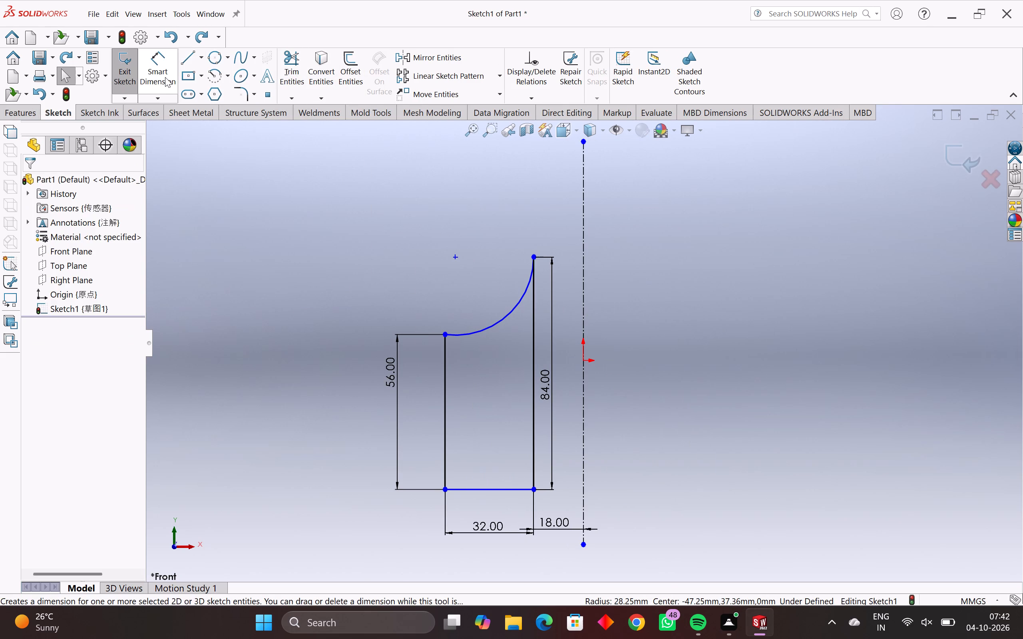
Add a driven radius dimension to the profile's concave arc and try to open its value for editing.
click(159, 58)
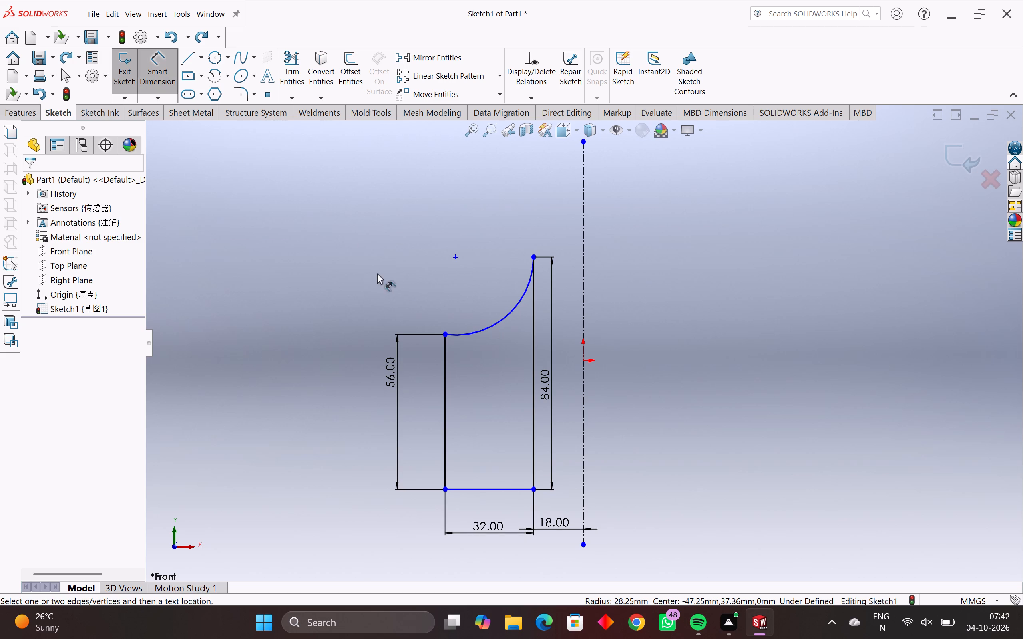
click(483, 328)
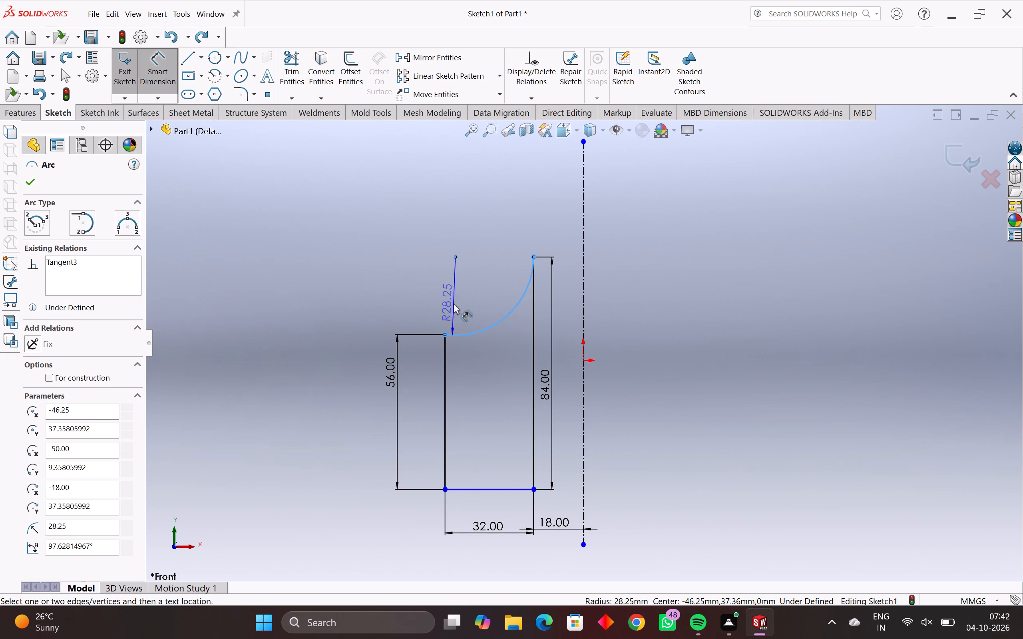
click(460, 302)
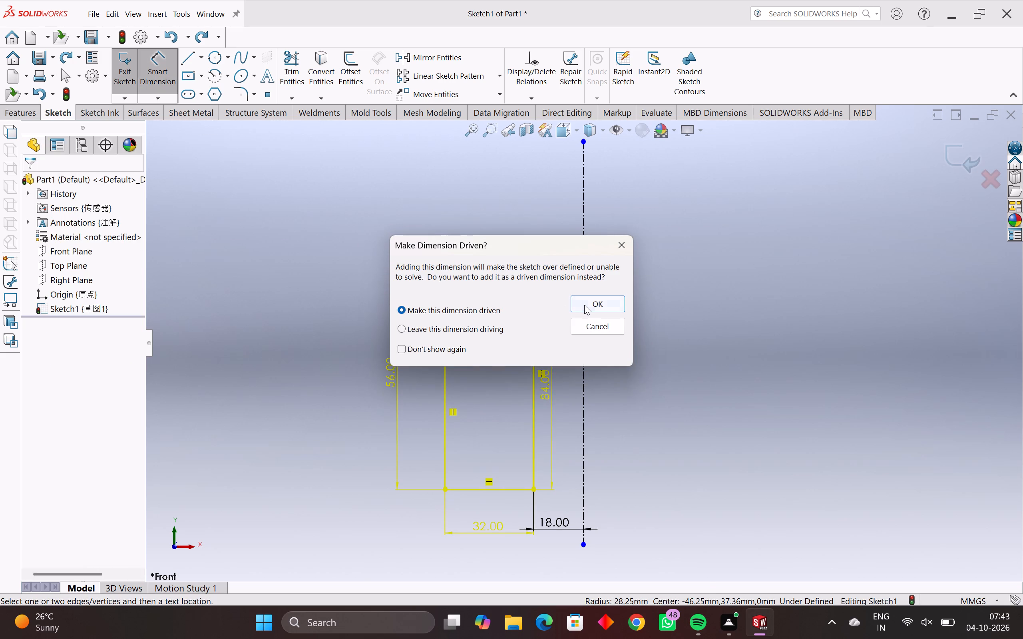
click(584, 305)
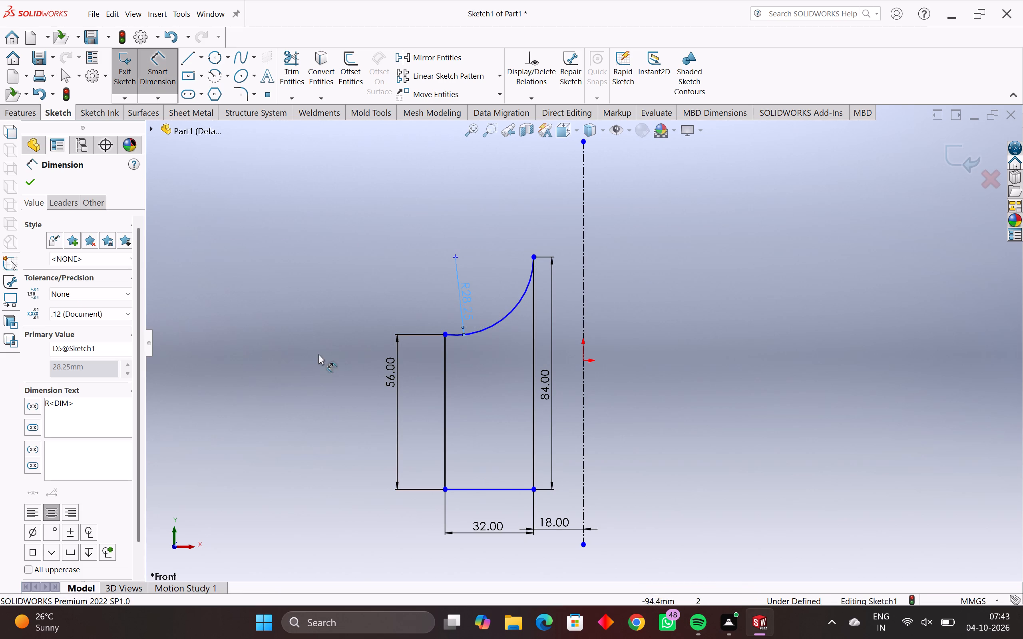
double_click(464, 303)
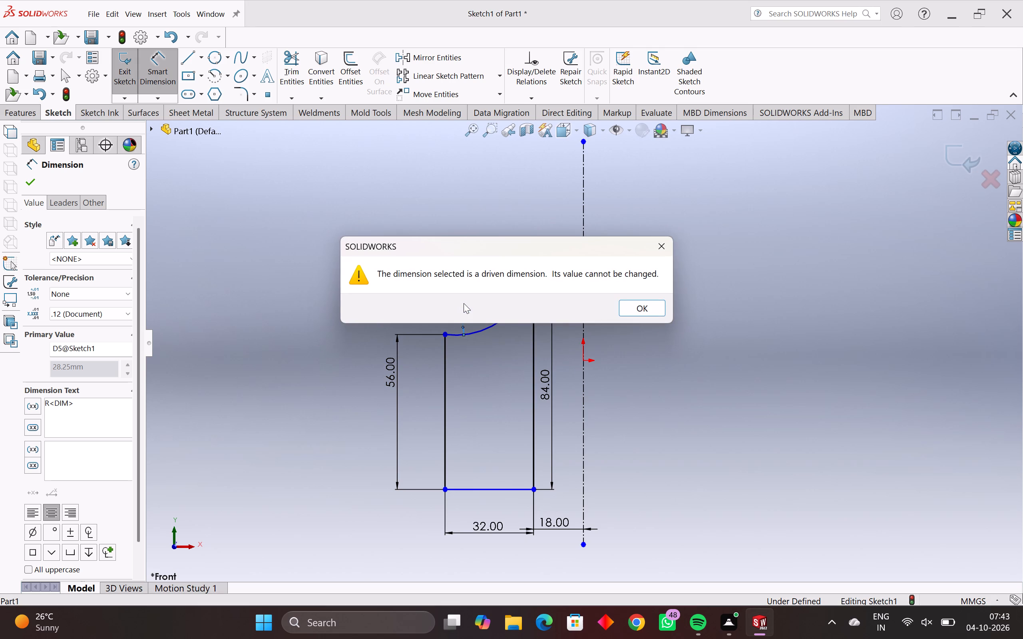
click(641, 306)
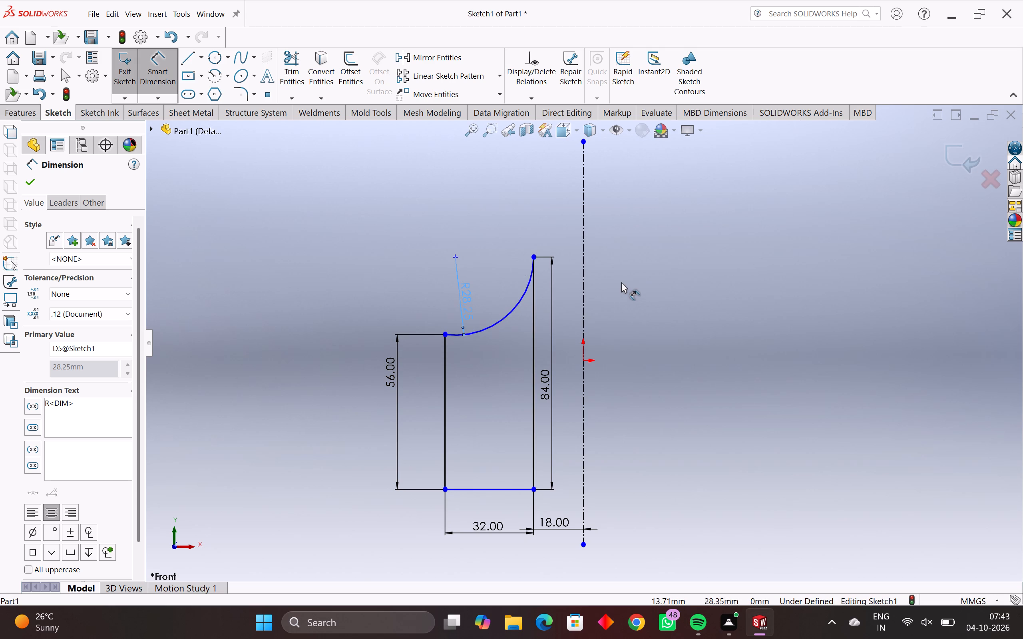
Undo Sketch1's edits back to the profile carrying only its 56 mm side and 37.86 mm base dimensions.
key(ctrl+z)
key(ctrl+z)
key(ctrl+z)
key(ctrl+z)
key(ctrl+z)
key(ctrl+z)
key(ctrl+z)
key(ctrl+z)
key(ctrl+z)
key(ctrl+z)
key(ctrl+z)
key(ctrl+z)
key(ctrl+z)
key(ctrl+z)
key(ctrl+z)
key(ctrl+z)
key(ctrl+z)
key(ctrl+z)
key(ctrl+z)
key(ctrl+z)
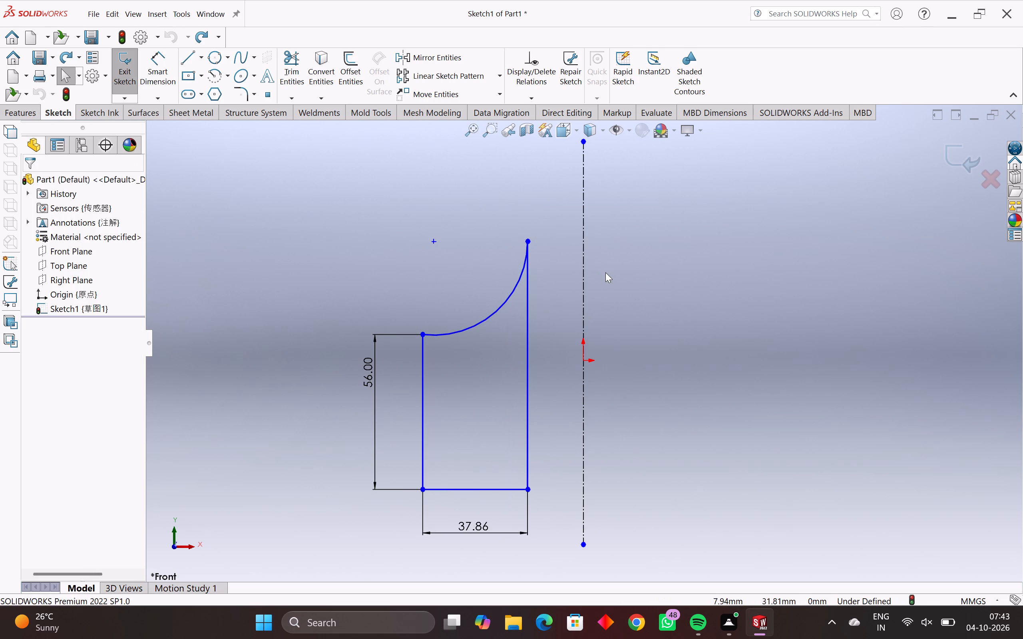
key(ctrl+z)
key(ctrl+z)
key(ctrl+z)
key(ctrl+z)
key(ctrl+z)
key(ctrl+z)
key(Escape)
key(Escape)
key(Escape)
key(Escape)
key(Escape)
key(ctrl+z)
key(ctrl+z)
key(ctrl+z)
key(ctrl+z)
key(ctrl+z)
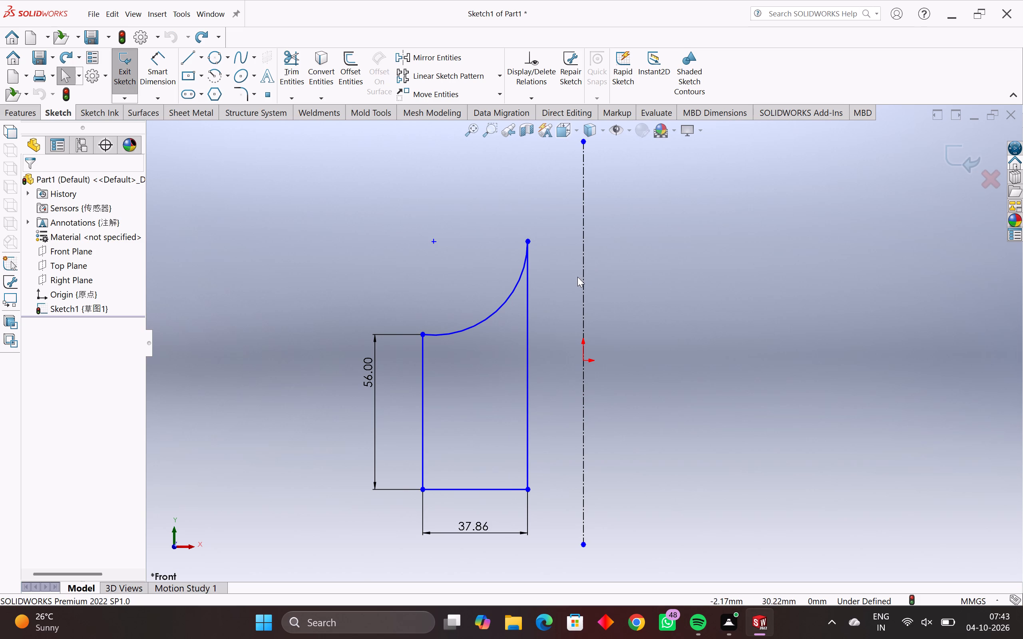
Delete the profile's arc, three lines and two dimensions, keeping only the vertical centerline through the origin.
drag(554, 208, 322, 572)
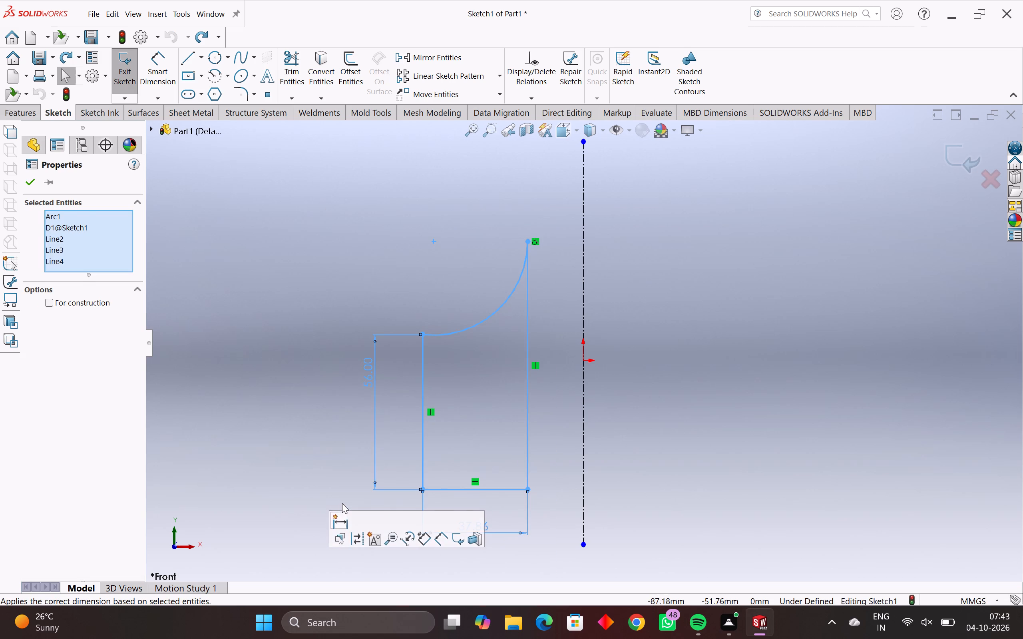
key(Delete)
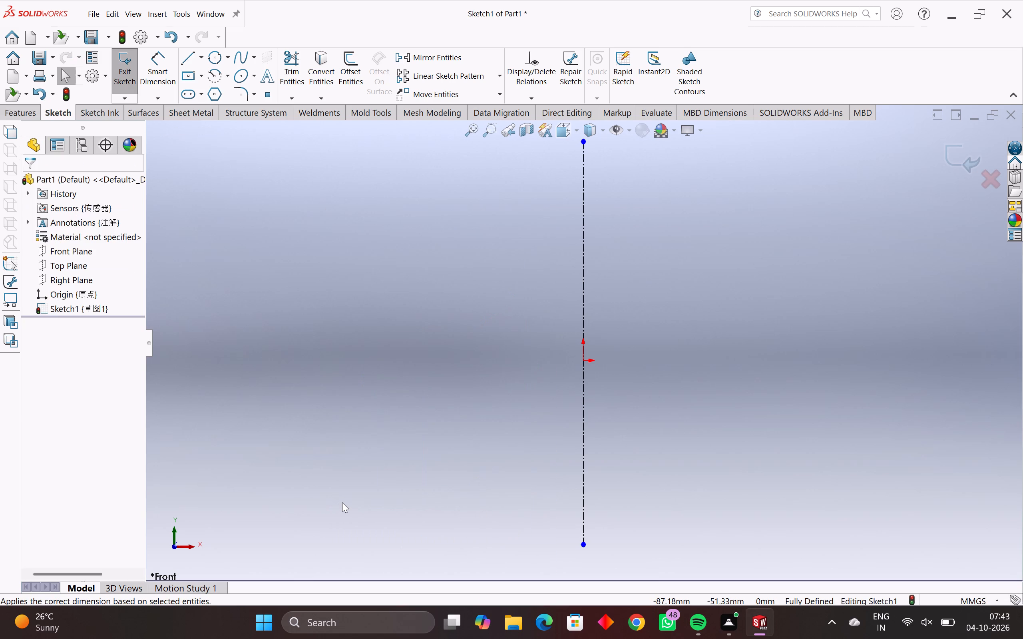
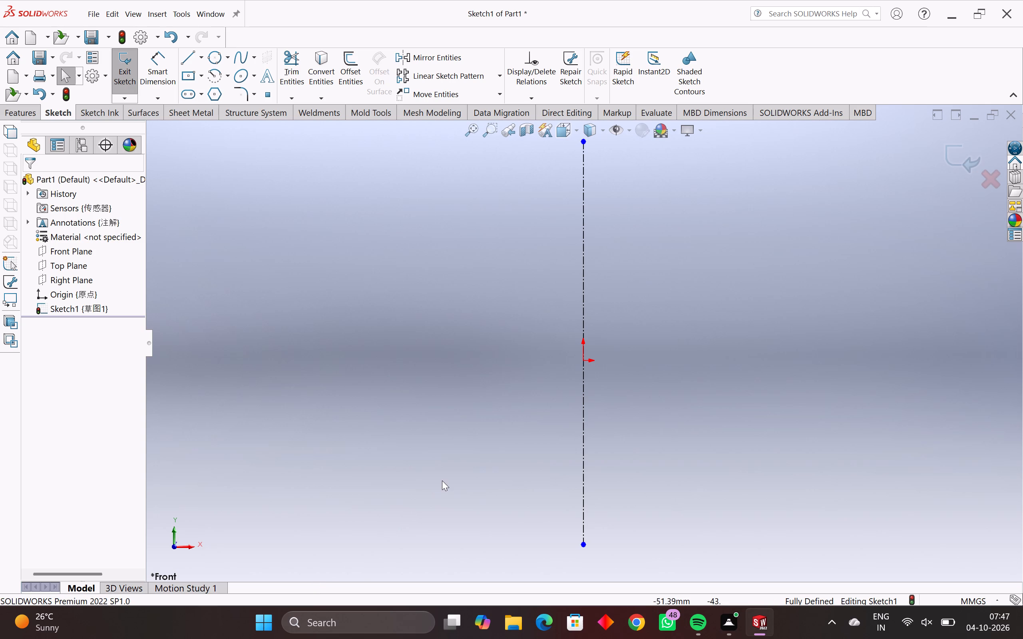
Delete the vertical centerline through the origin from Sketch1.
click(584, 304)
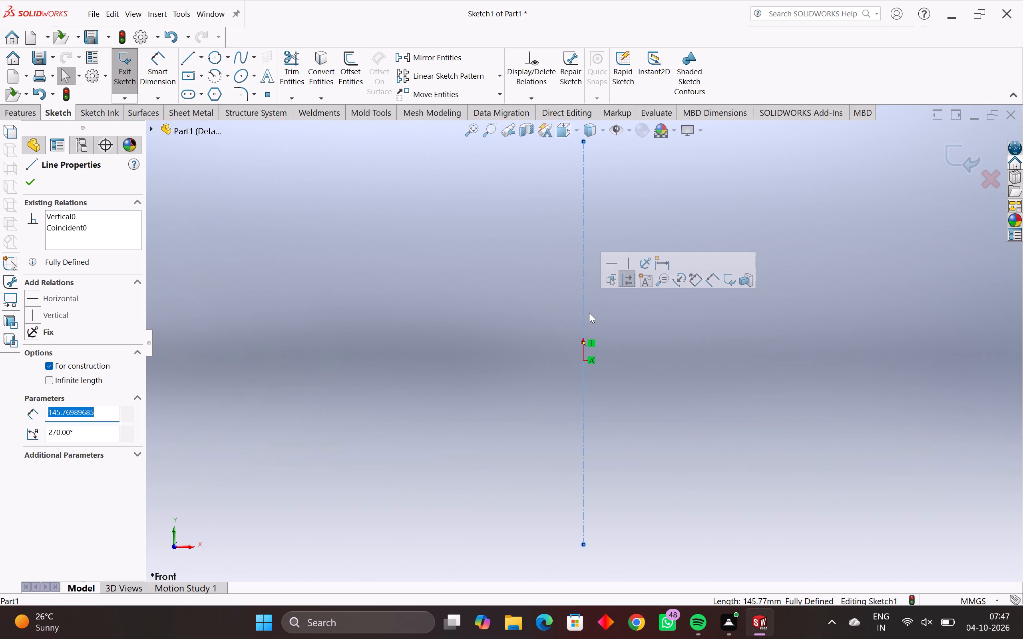
key(Insert)
key(Delete)
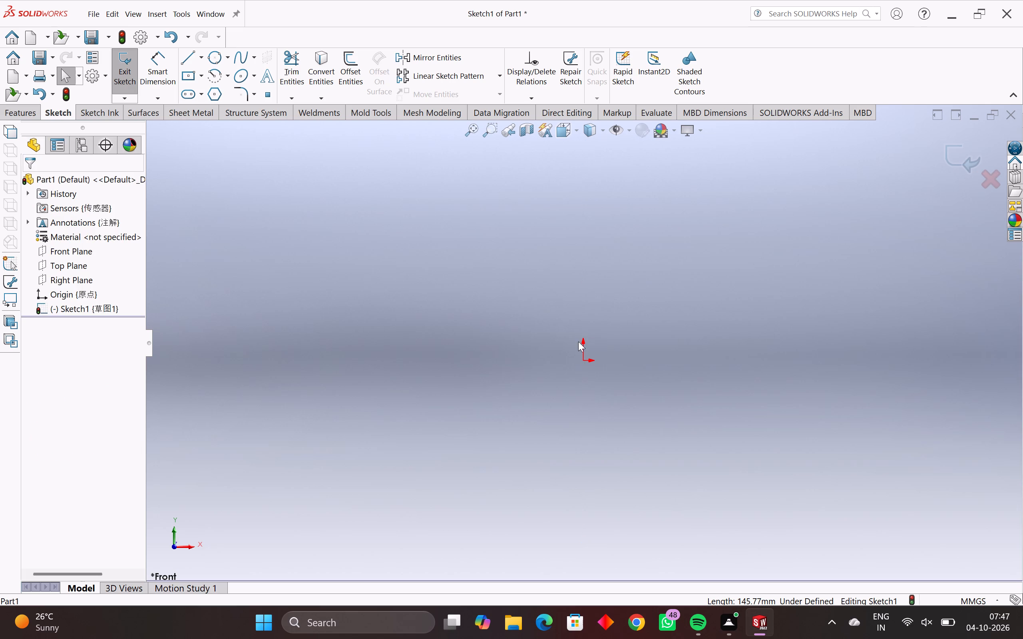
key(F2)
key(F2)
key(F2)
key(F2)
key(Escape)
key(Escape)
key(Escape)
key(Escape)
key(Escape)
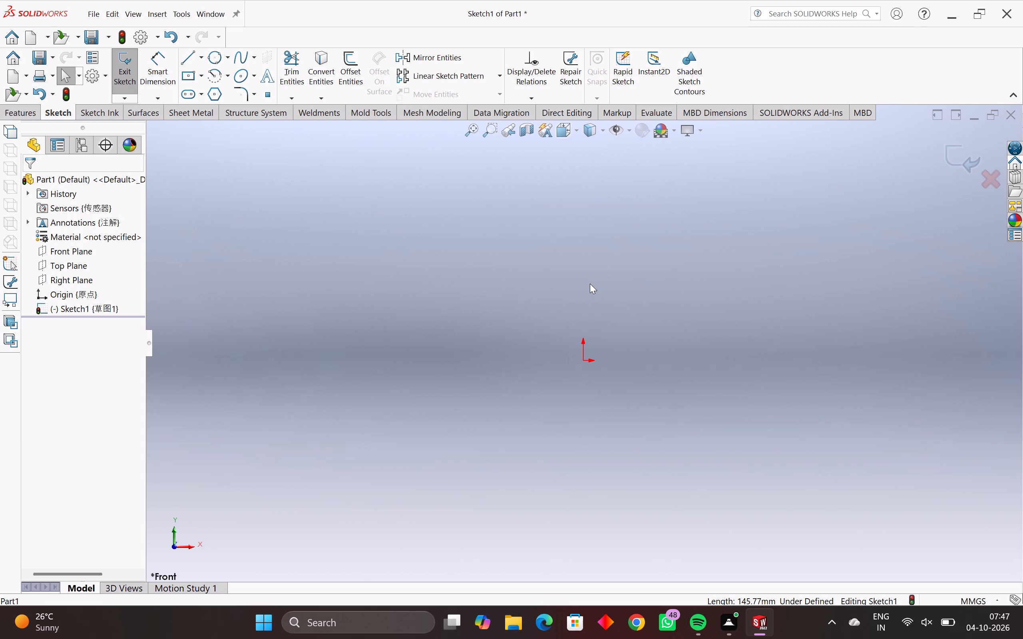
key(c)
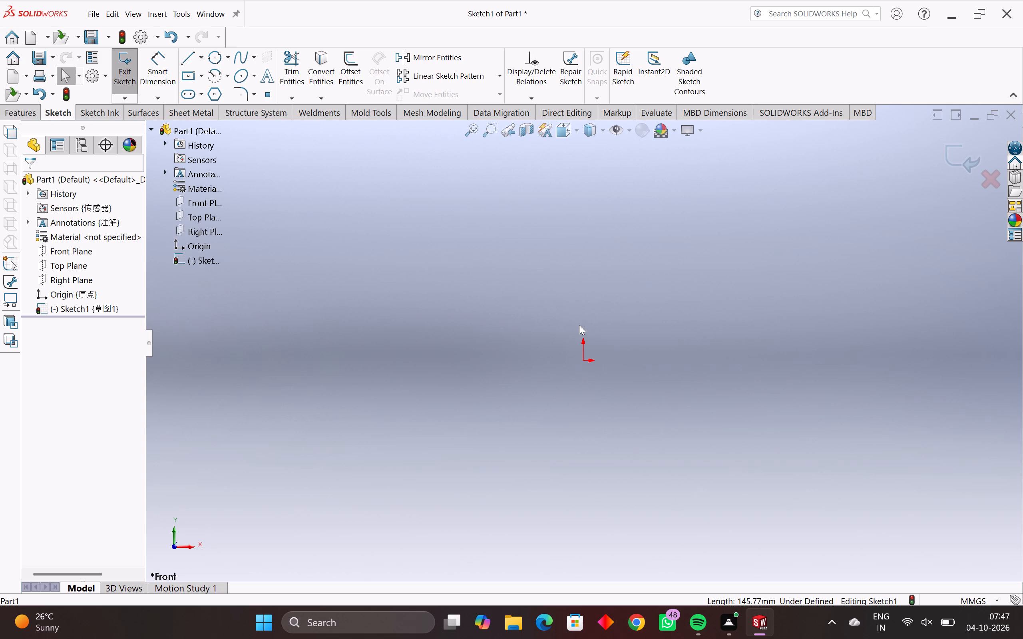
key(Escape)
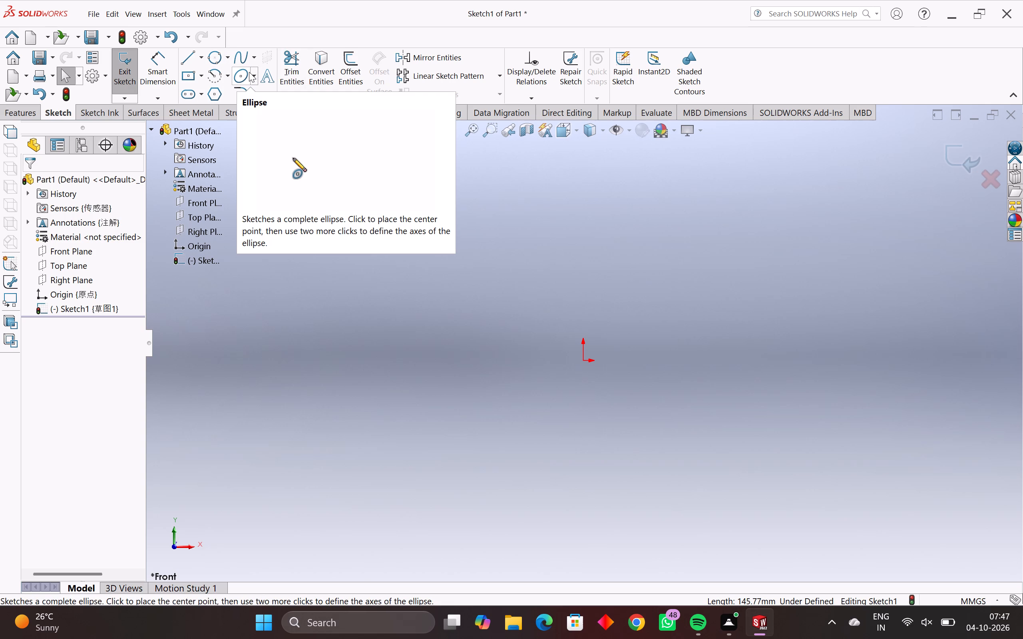
Sketch two concentric center circles about 48.7 mm directly above the origin, with radii of about 18.15 mm and 11.54 mm.
click(217, 58)
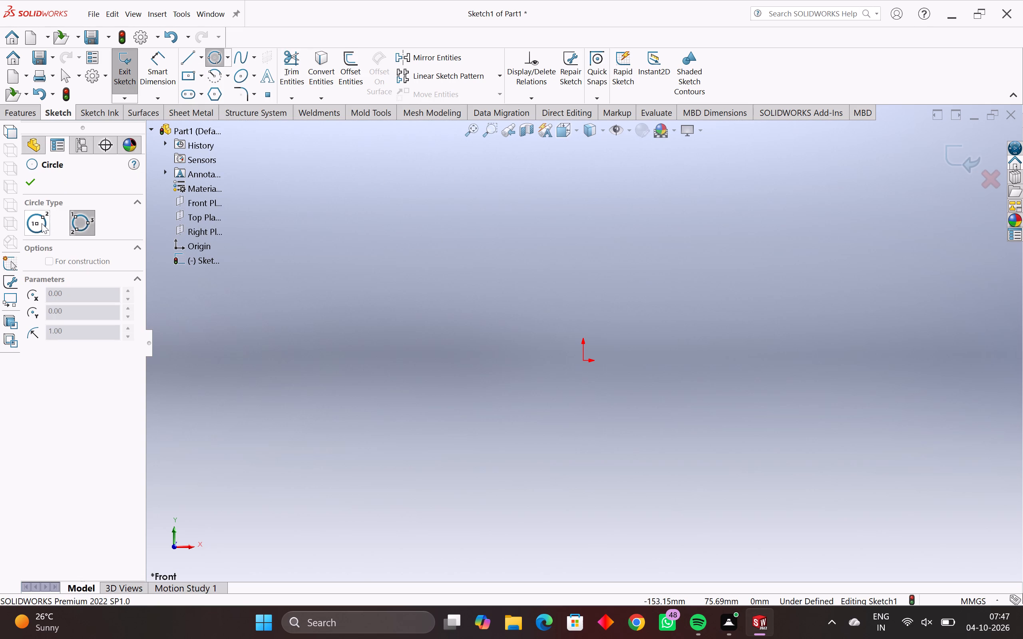
click(42, 223)
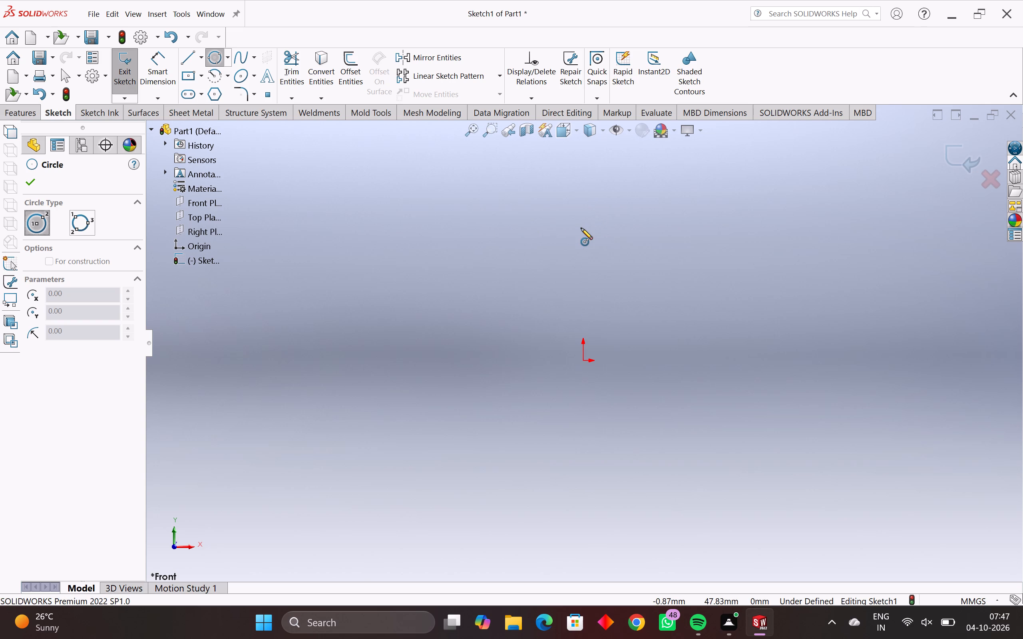
click(584, 226)
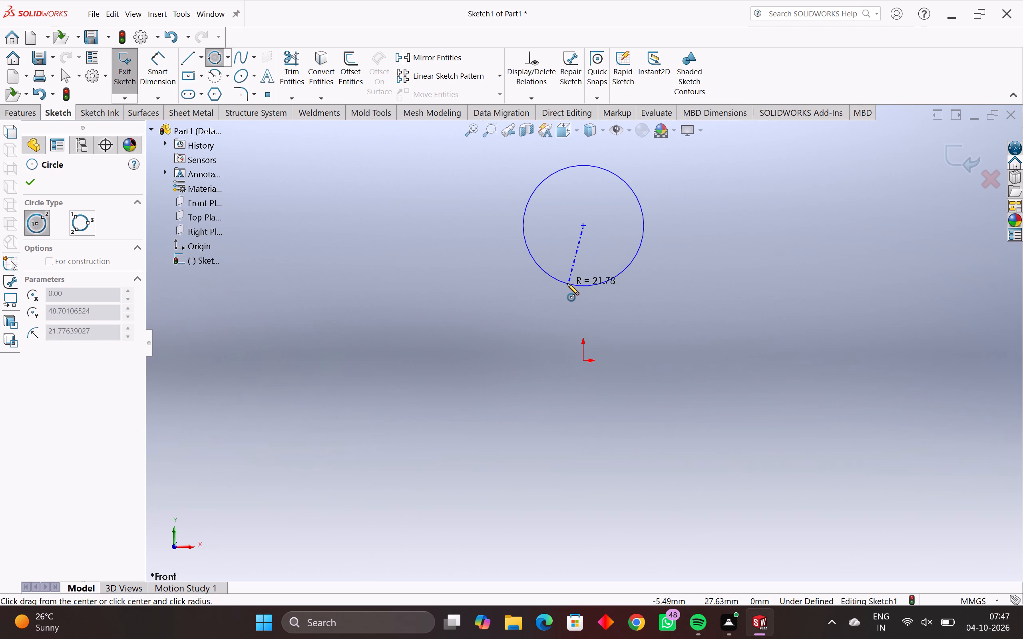
click(557, 268)
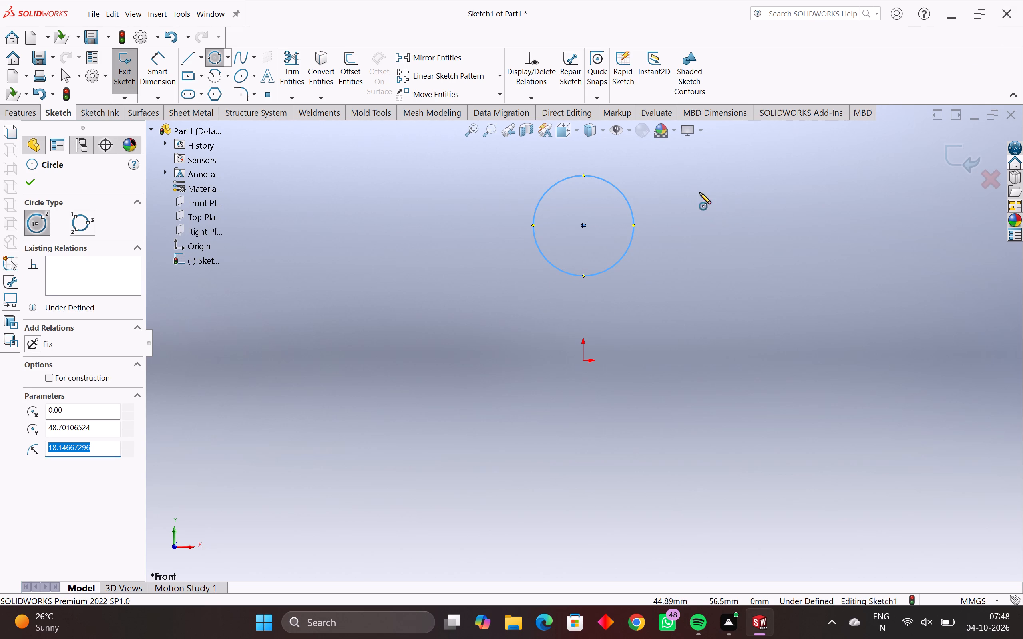
click(583, 225)
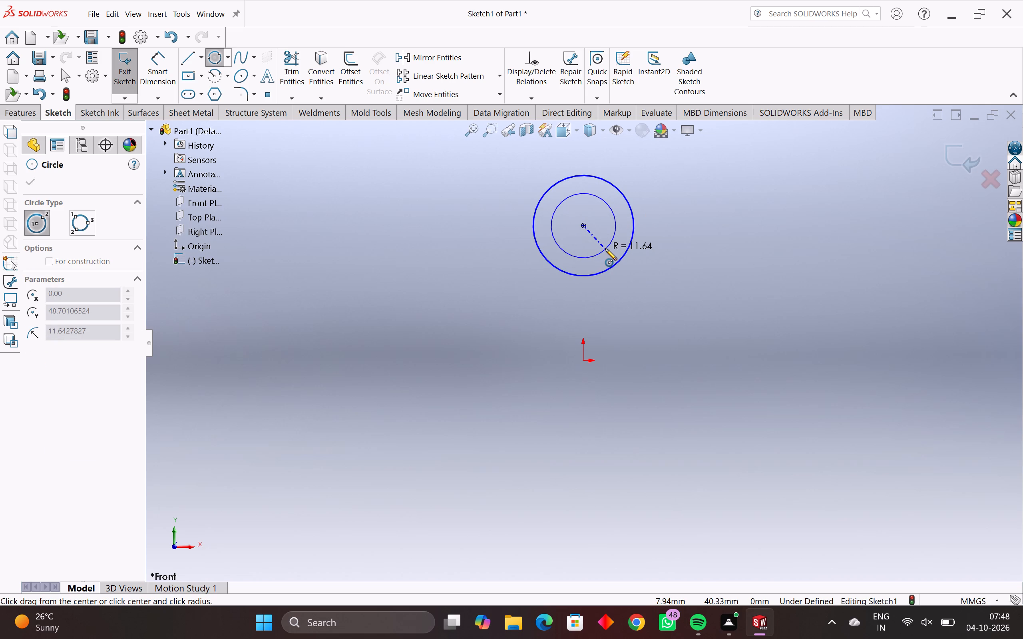
click(605, 249)
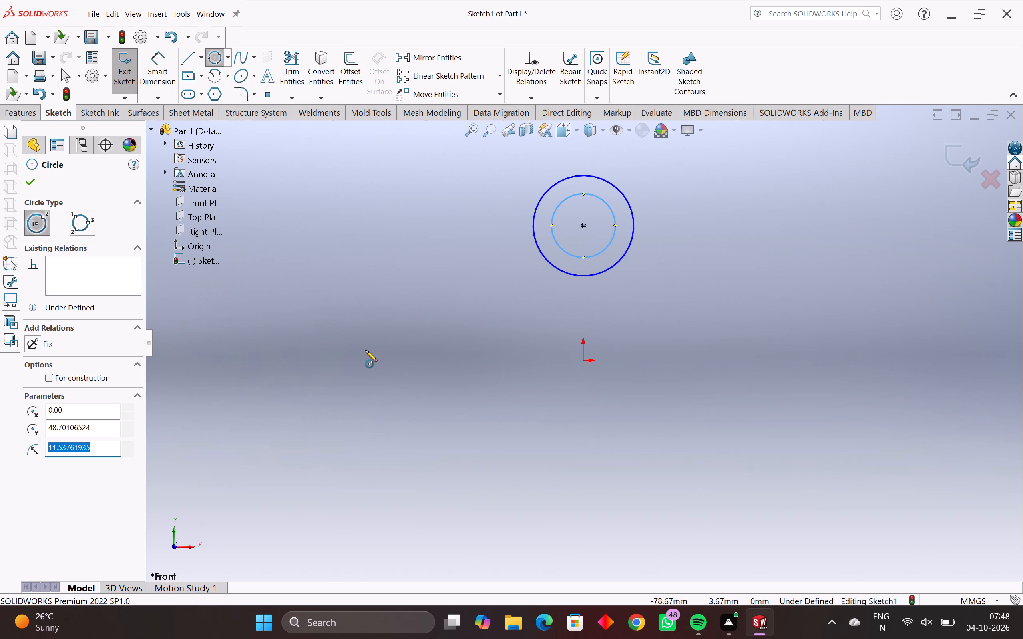
Set the radius of the smaller circle to 20 mm and of the other circle to 38 mm.
text(20)
key(Return)
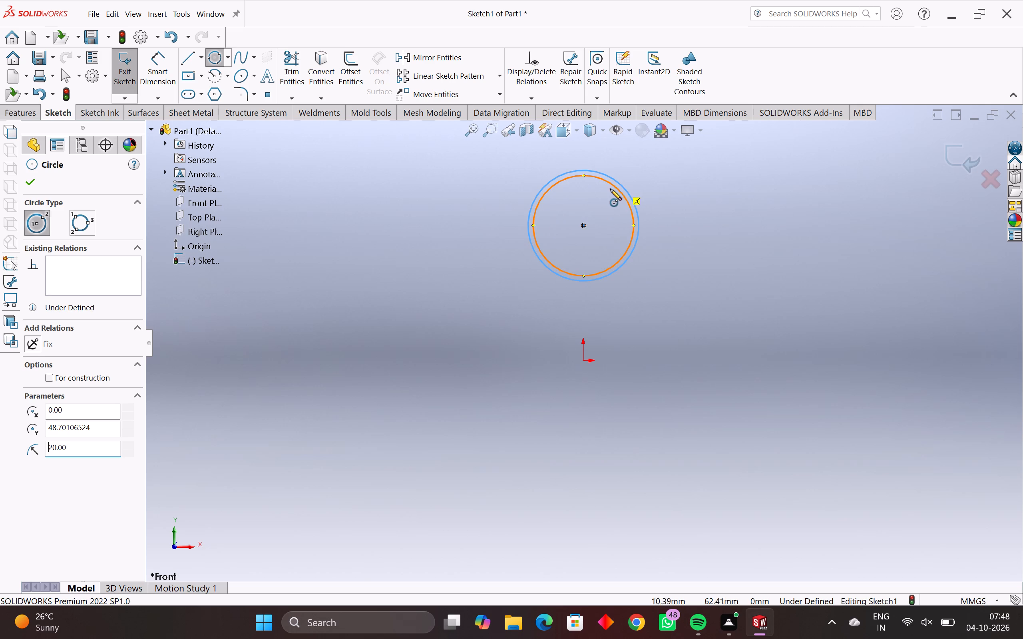
key(Escape)
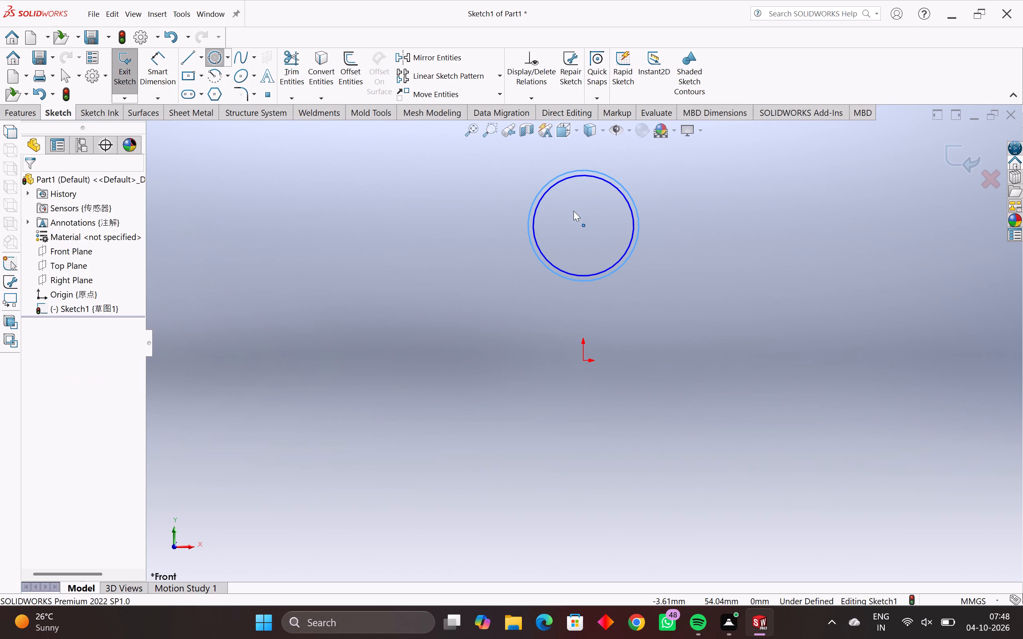
click(611, 185)
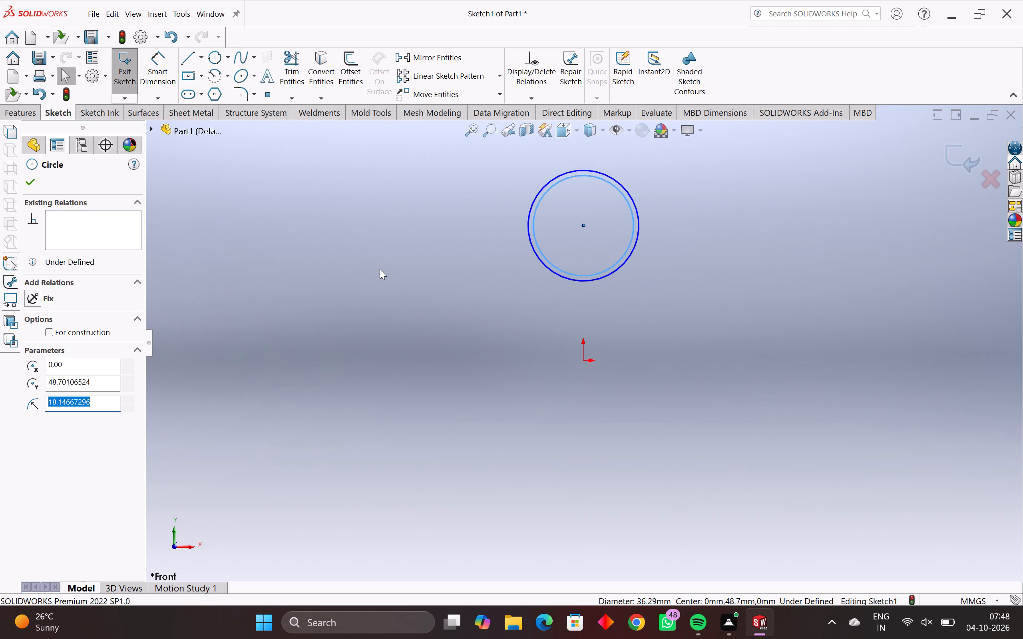
text(38)
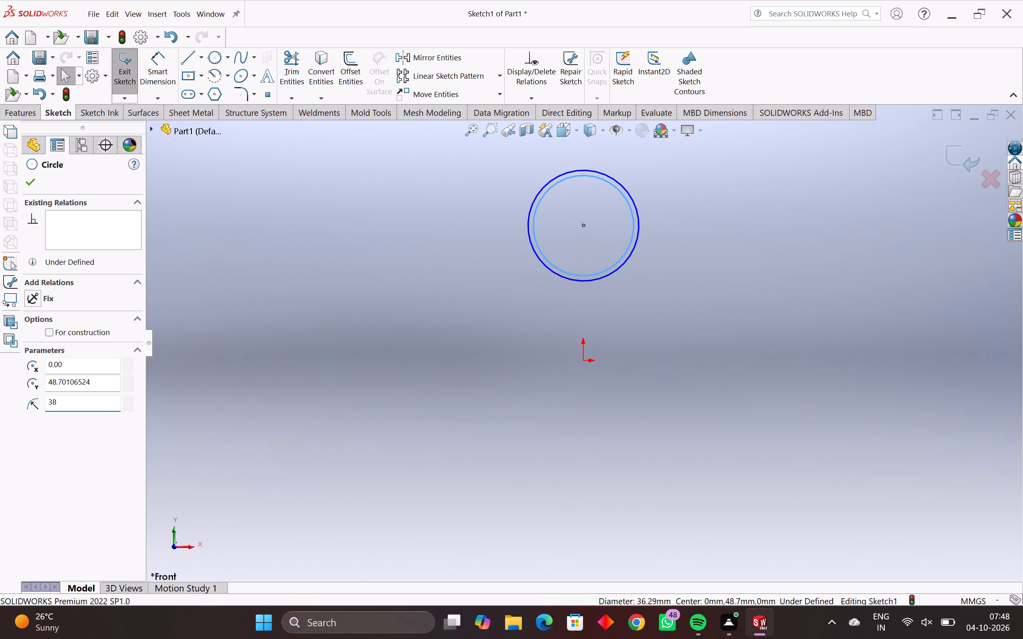
key(Return)
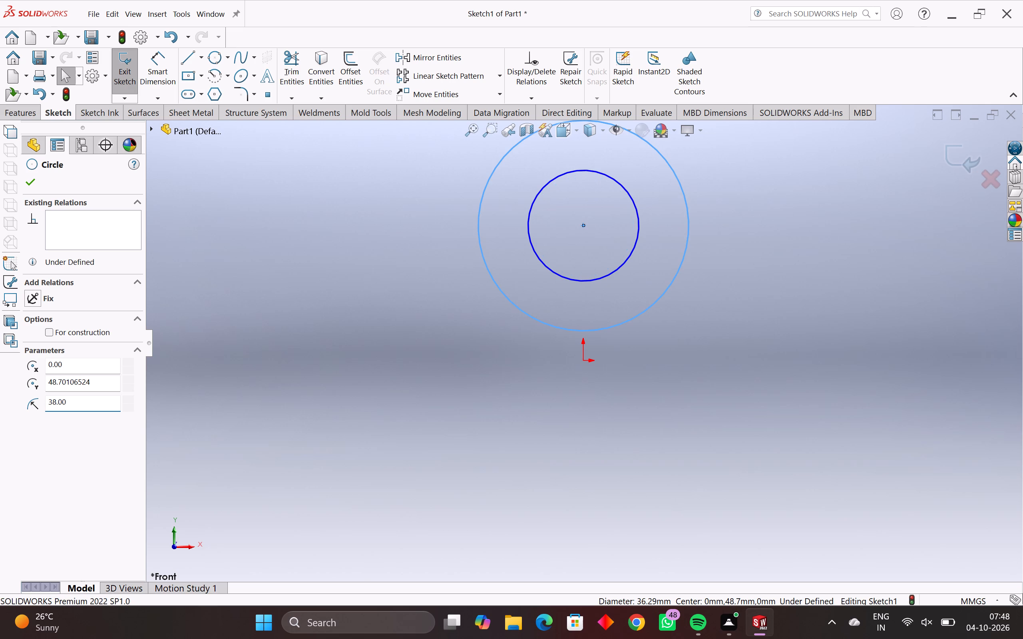
Fully define both selected circles with calculated diameter dimensions and a vertical dimension from the origin to their shared center.
scroll(380, 268, down, 1)
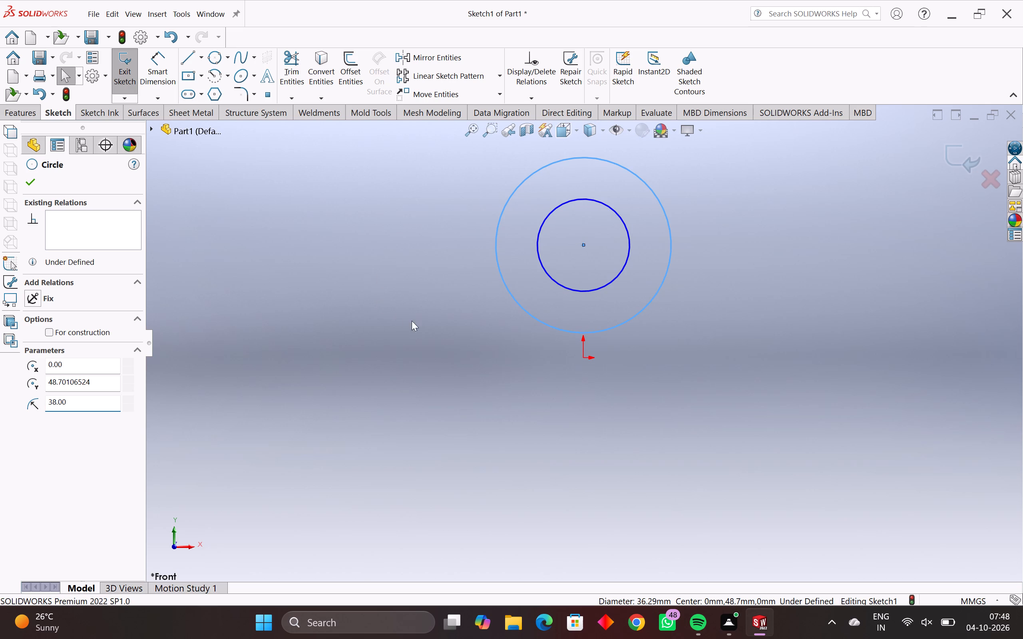
middle_drag(426, 327, 509, 325)
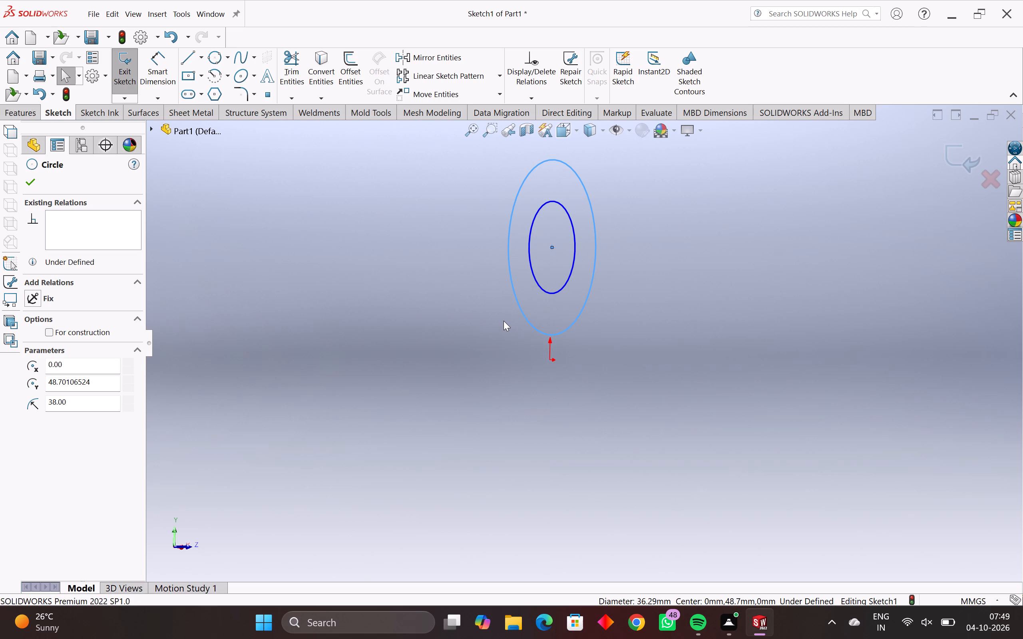
scroll(517, 314, down, 1)
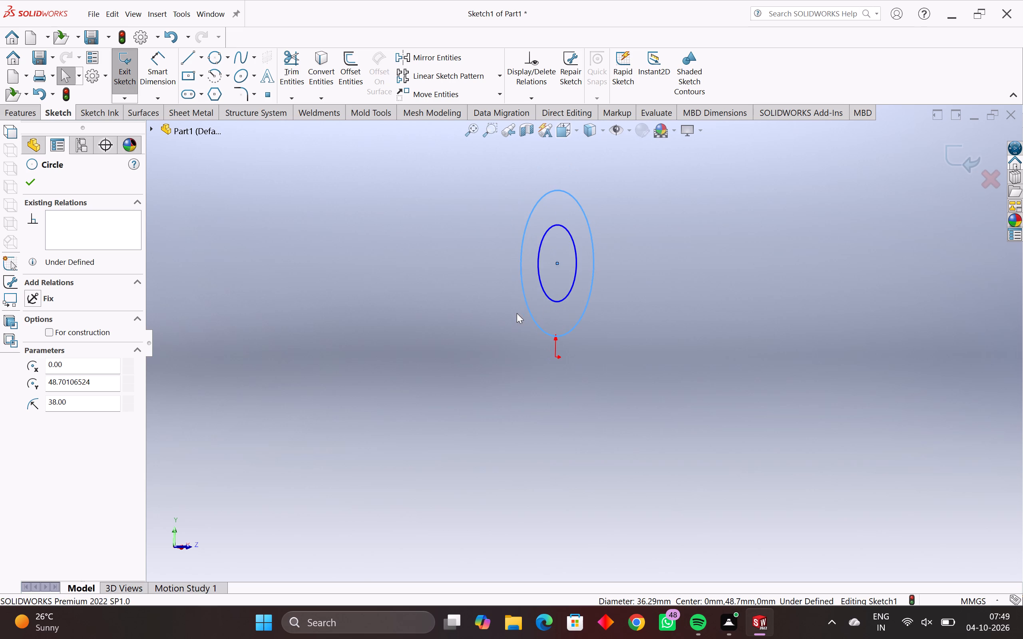
middle_drag(516, 313, 487, 327)
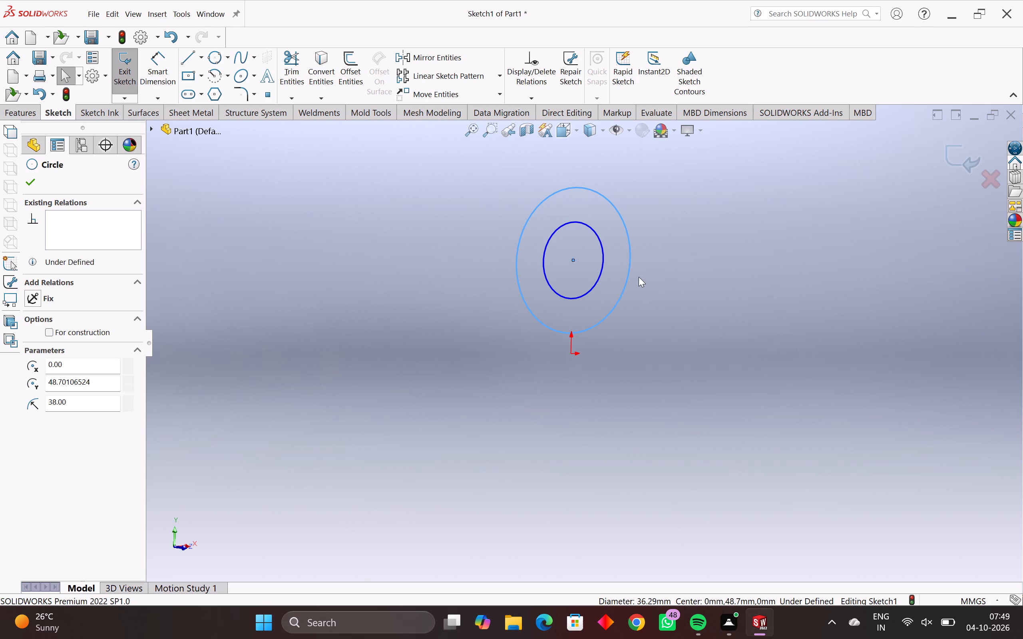
scroll(628, 274, down, 1)
middle_drag(625, 306, 665, 301)
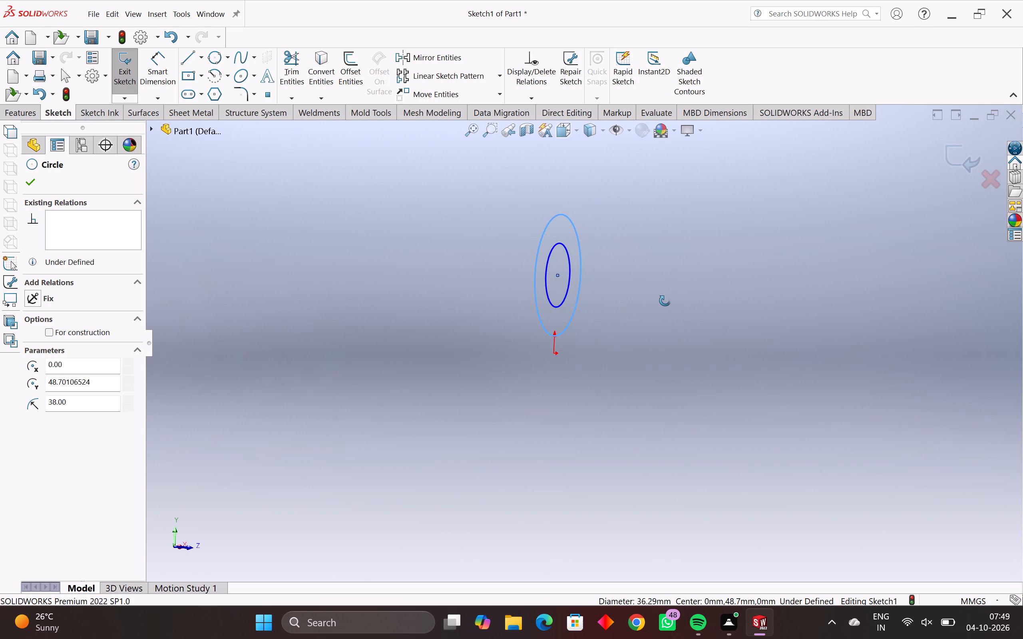
middle_drag(665, 301, 661, 301)
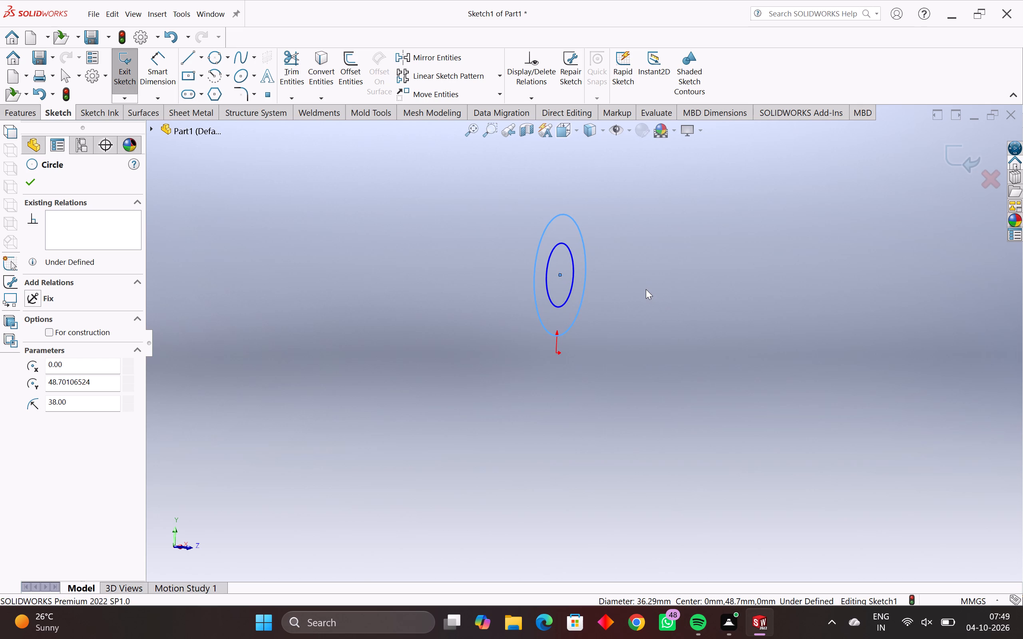
middle_drag(617, 292, 611, 296)
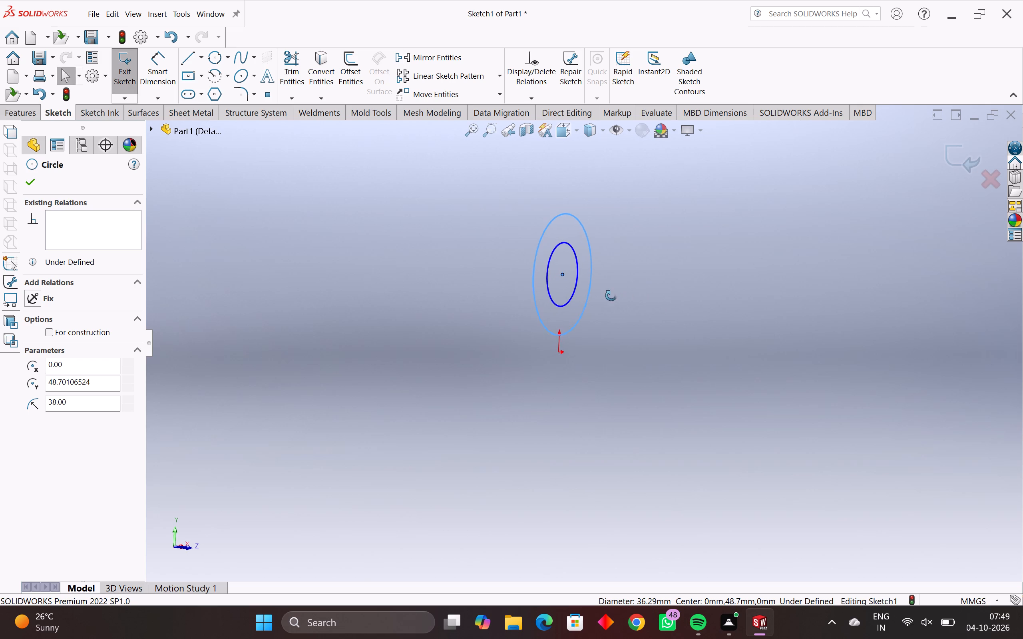
middle_drag(611, 296, 578, 296)
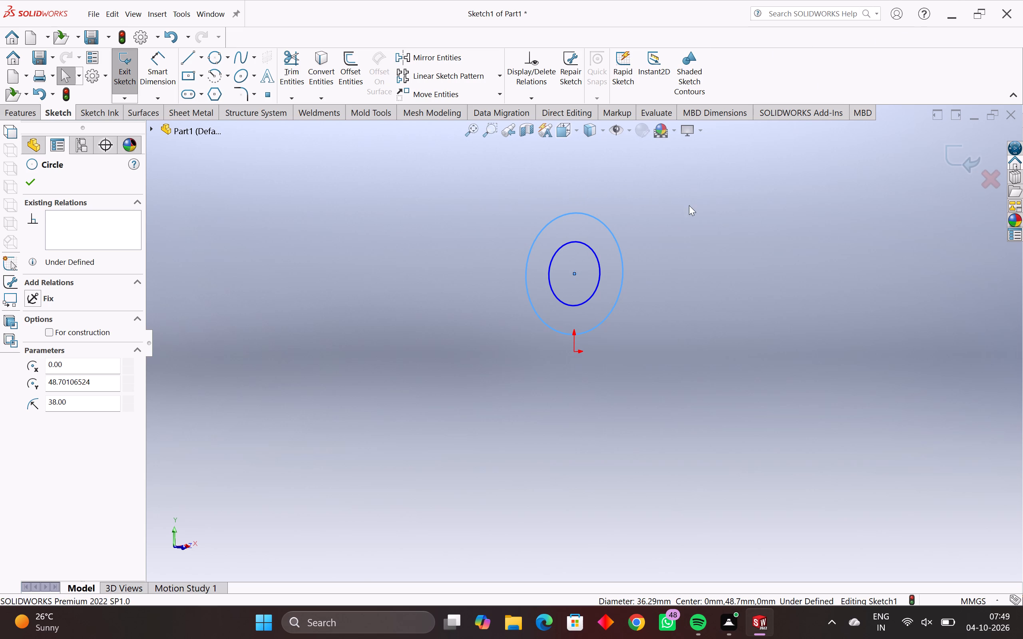
drag(683, 208, 393, 370)
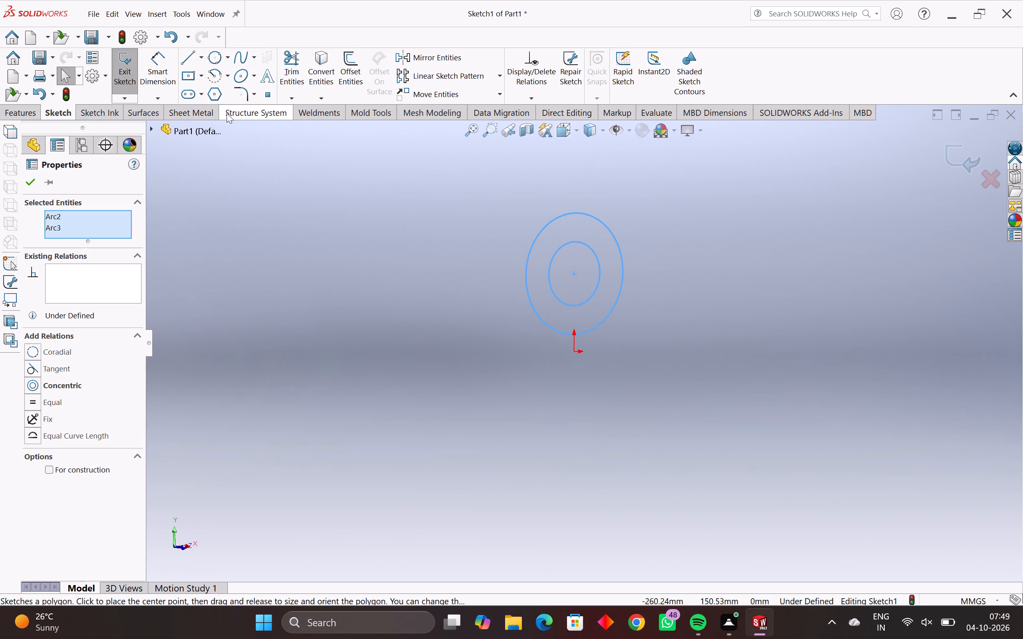
click(541, 98)
click(551, 147)
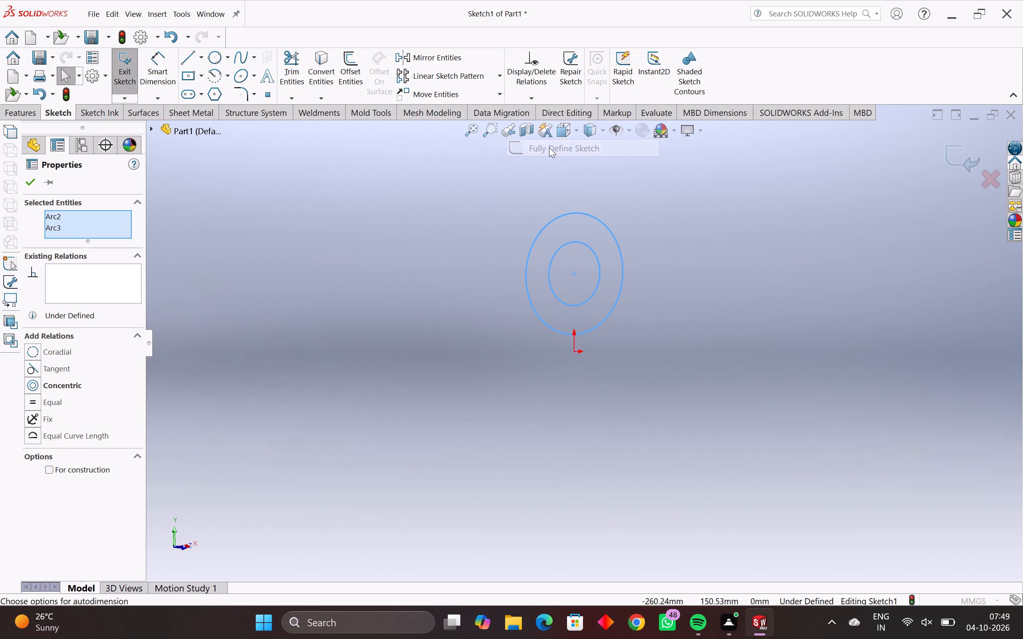
click(94, 308)
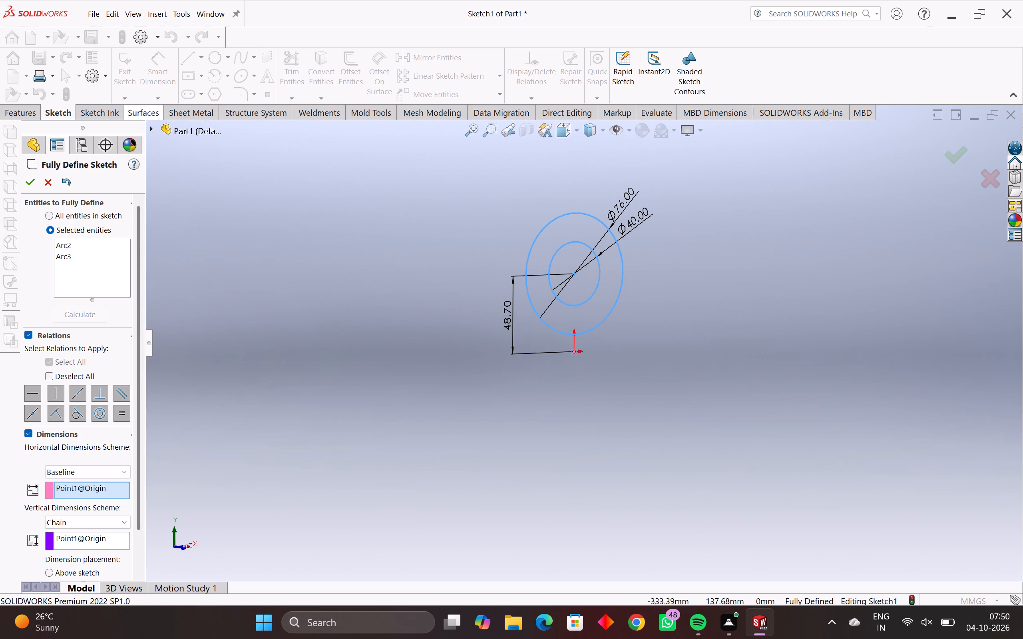
click(36, 178)
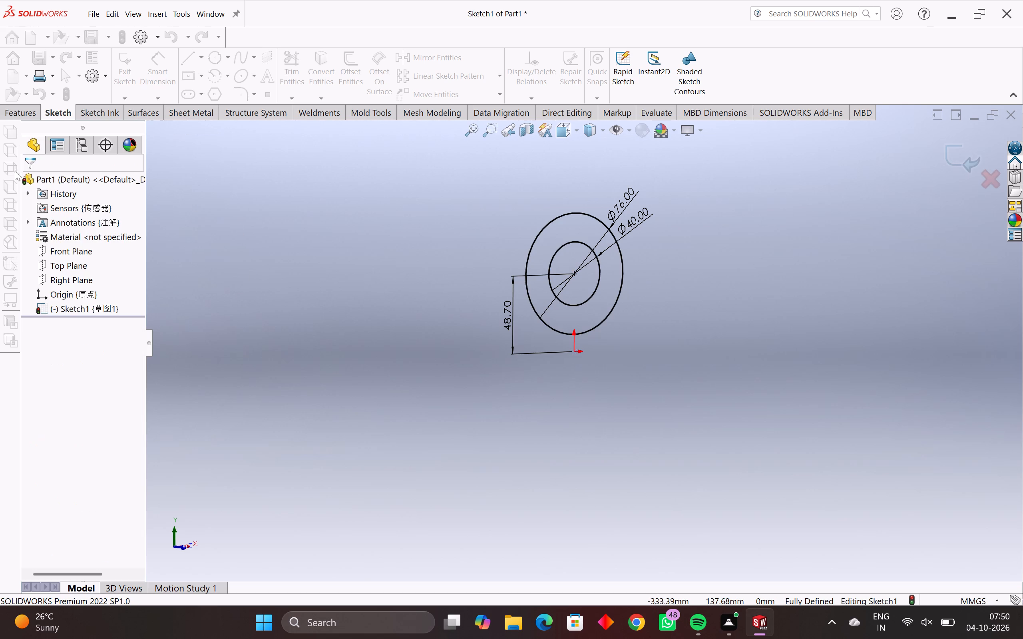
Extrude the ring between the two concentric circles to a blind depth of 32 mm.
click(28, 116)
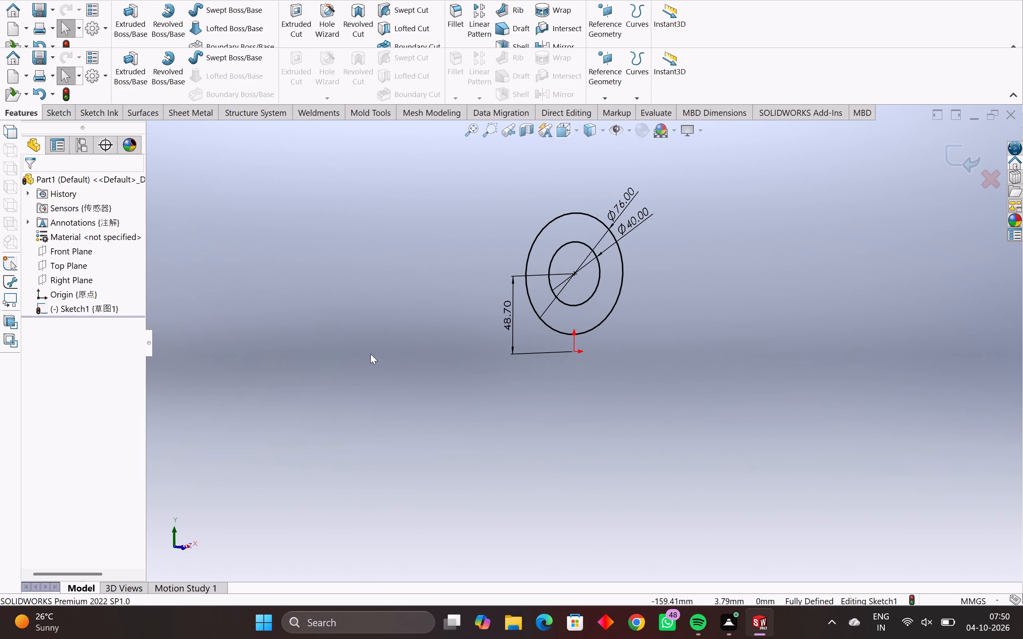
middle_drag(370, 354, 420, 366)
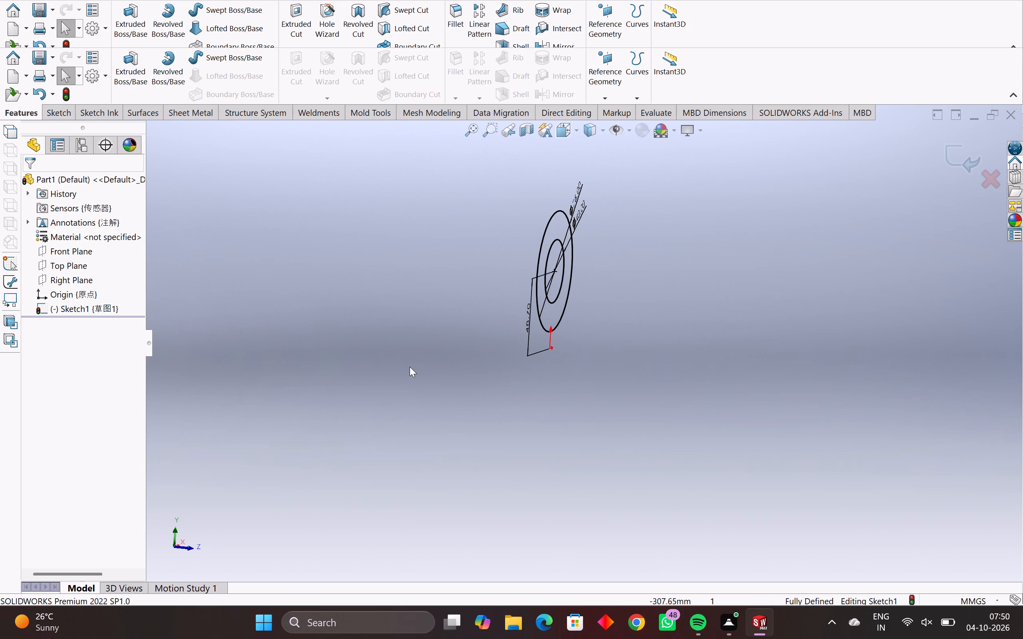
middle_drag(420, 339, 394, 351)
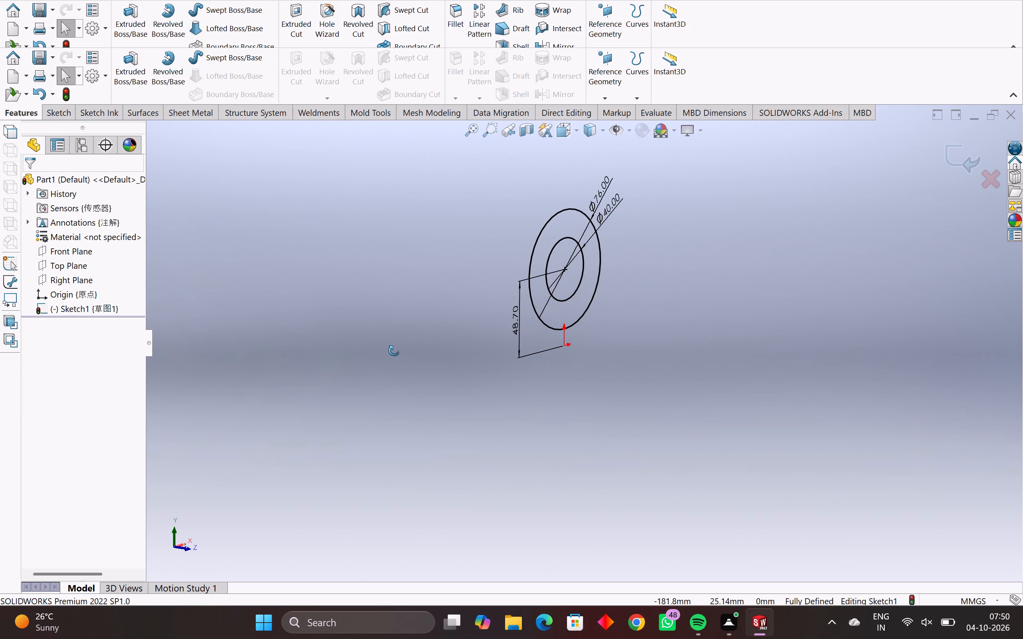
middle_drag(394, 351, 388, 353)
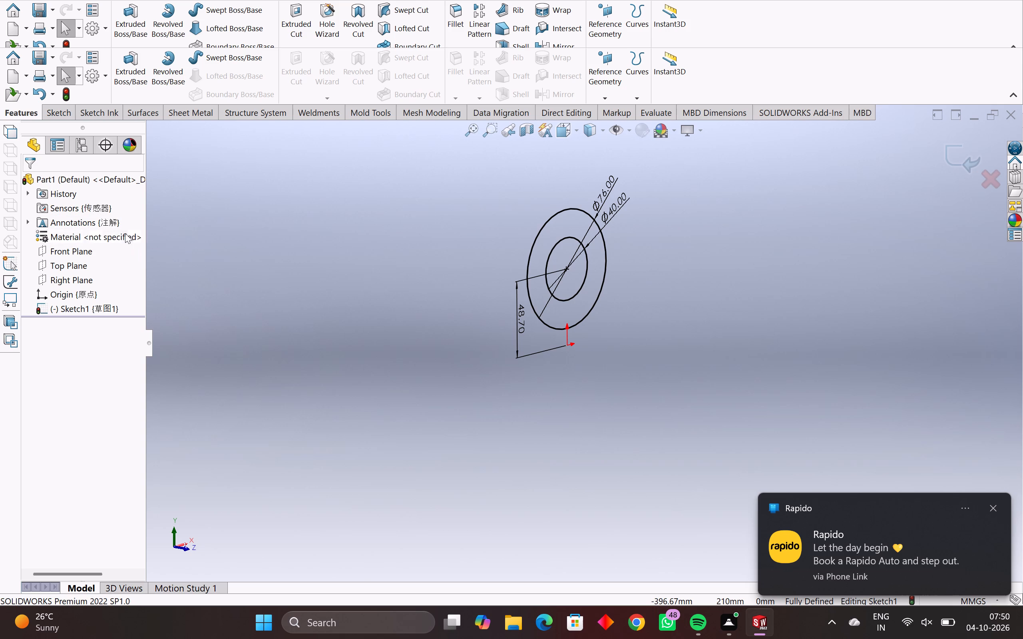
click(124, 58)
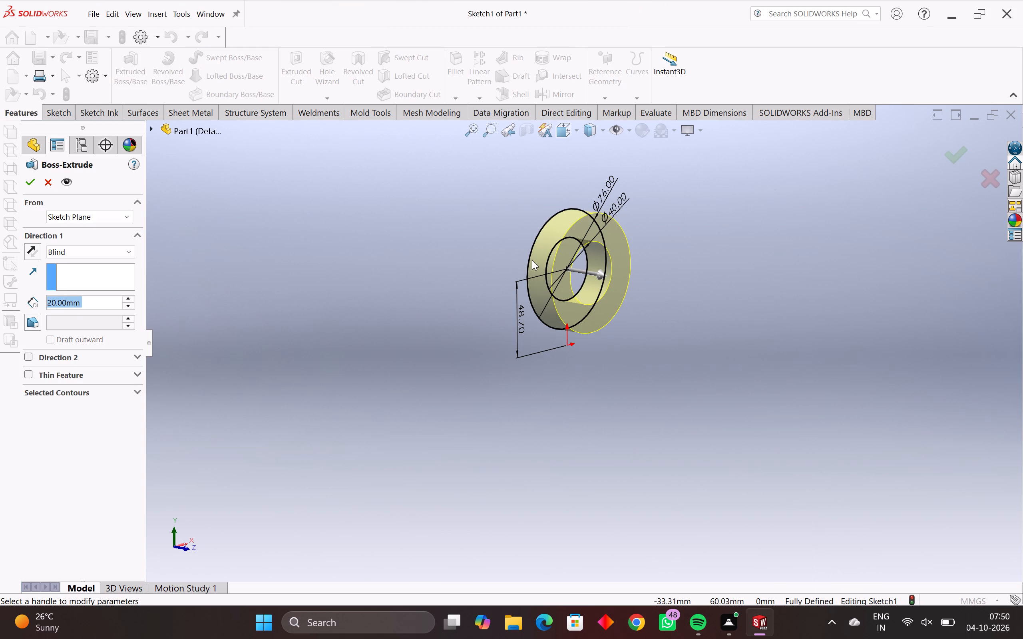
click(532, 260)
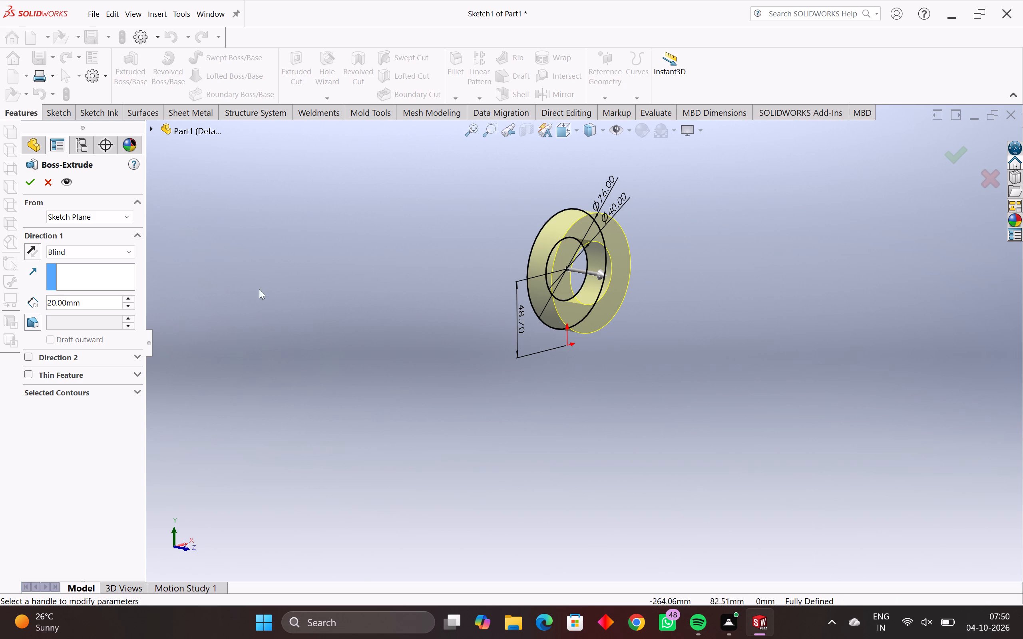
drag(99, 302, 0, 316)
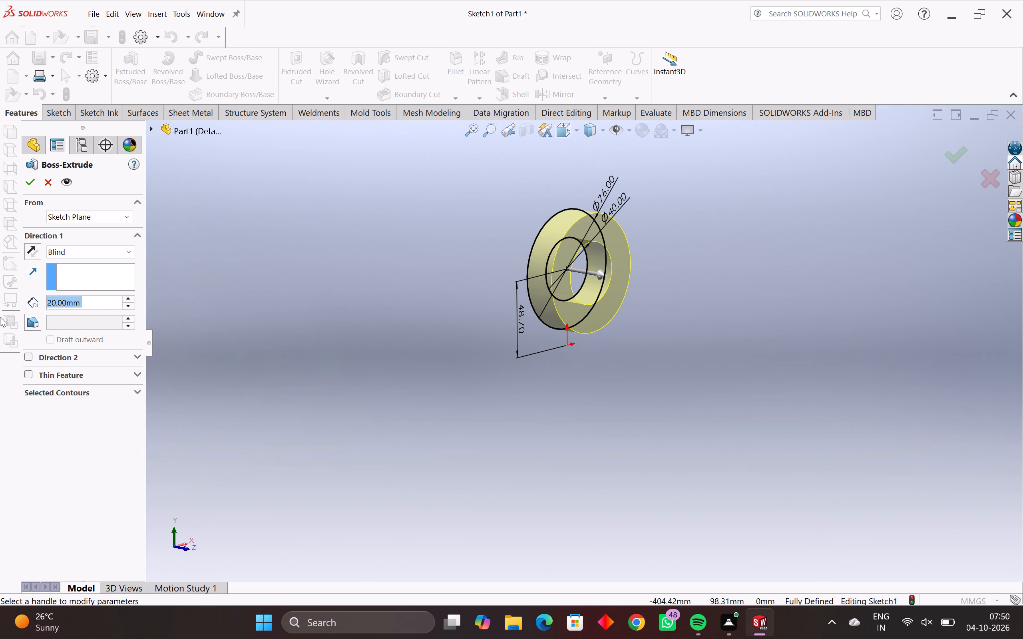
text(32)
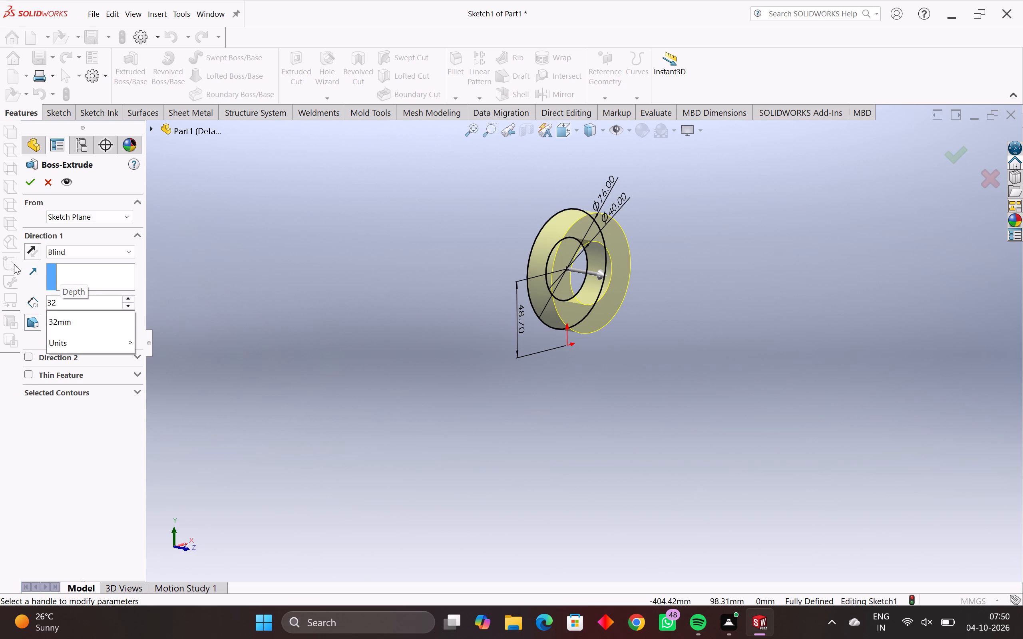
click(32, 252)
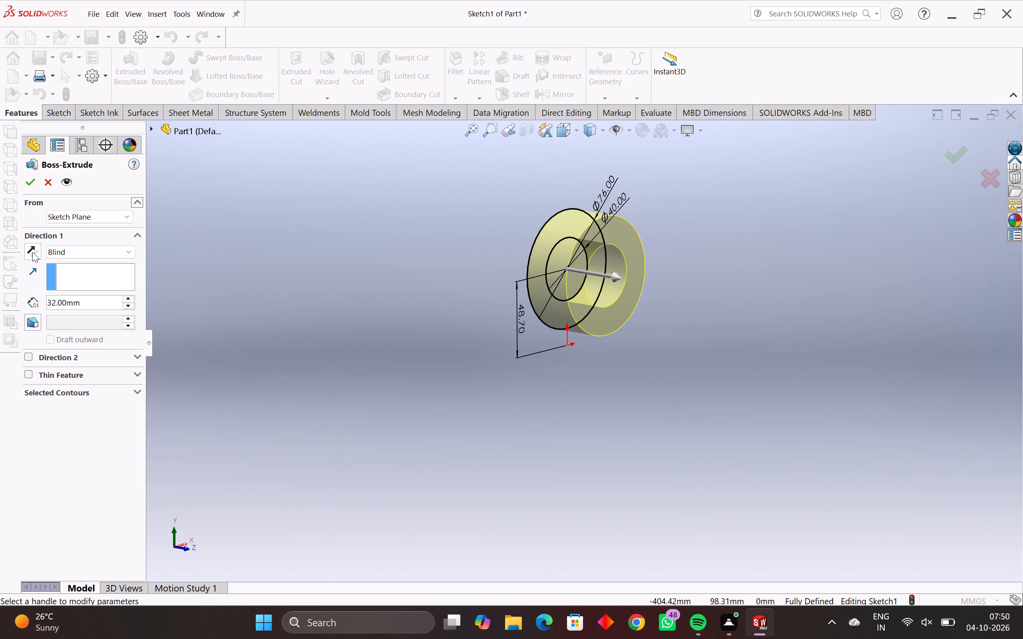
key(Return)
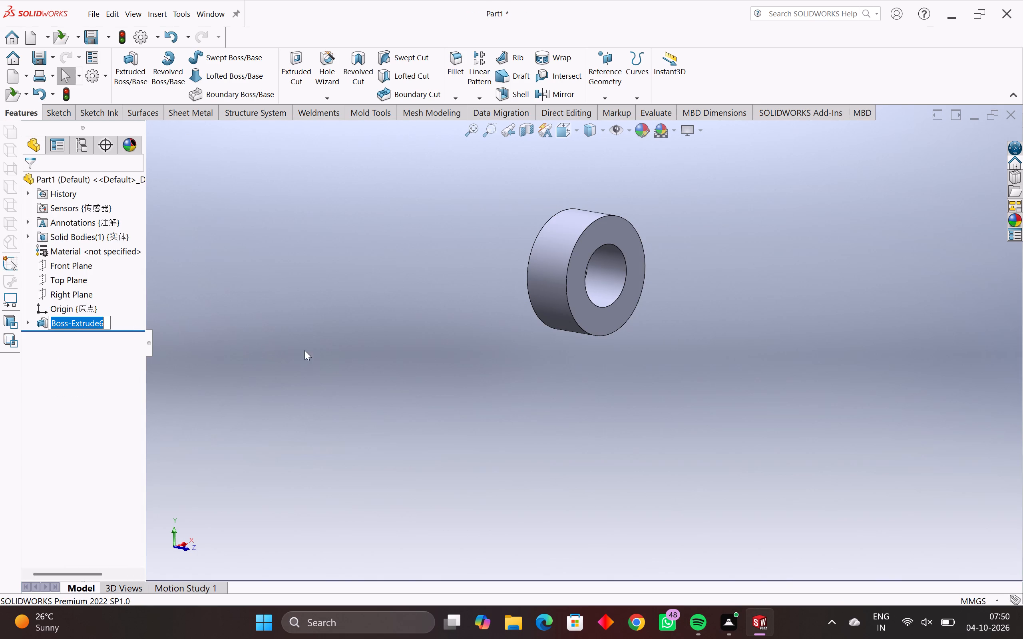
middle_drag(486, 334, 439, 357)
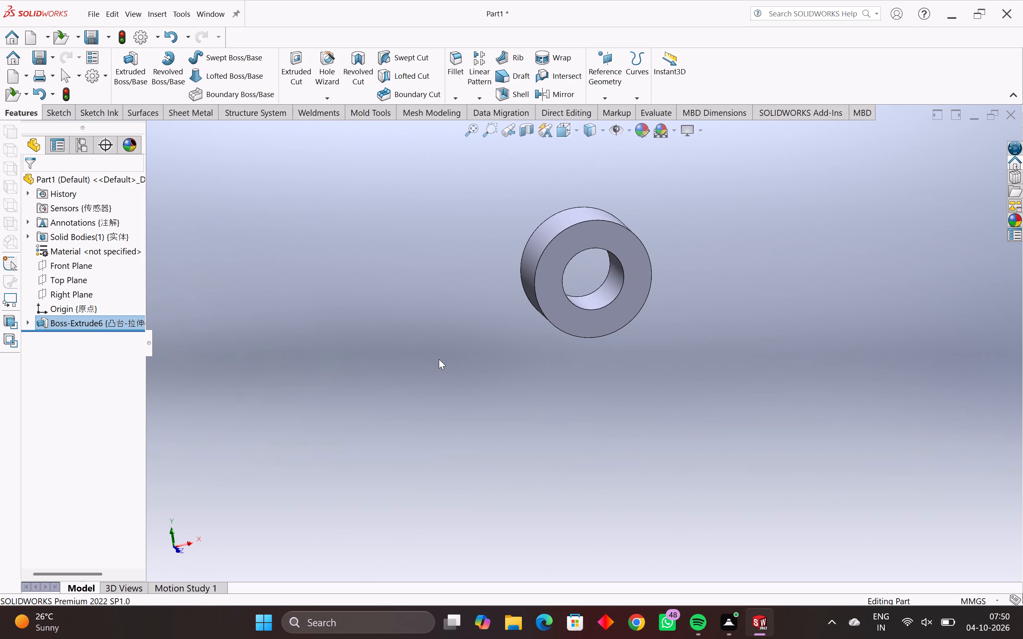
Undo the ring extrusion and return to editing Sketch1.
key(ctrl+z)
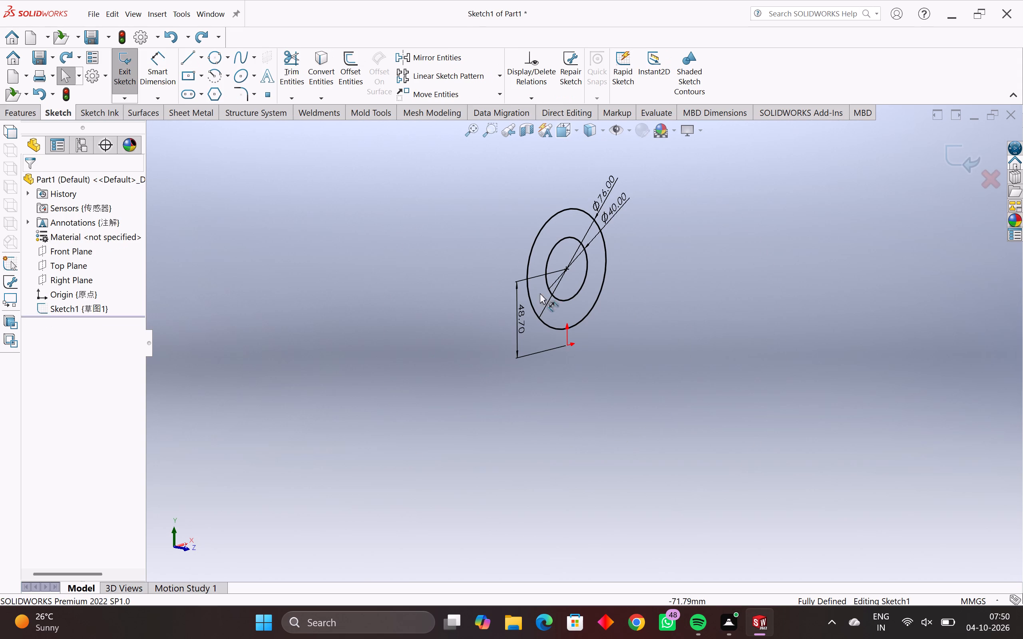
Sketch a horizontal 38 mm line from the circles' shared center to the outer circle on the negative X side.
scroll(557, 278, up, 5)
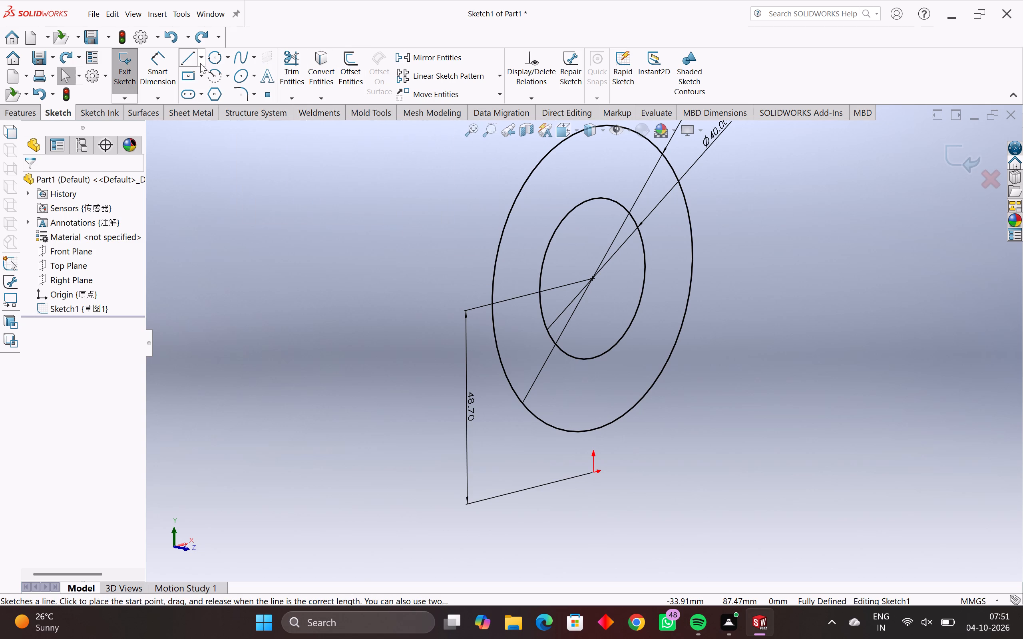
click(183, 57)
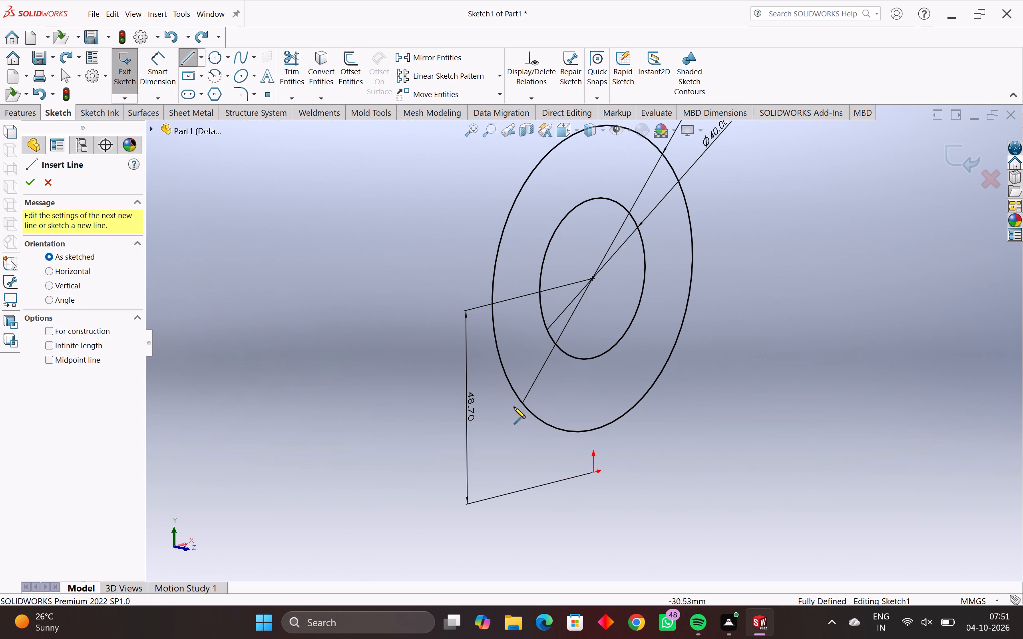
scroll(539, 310, up, 2)
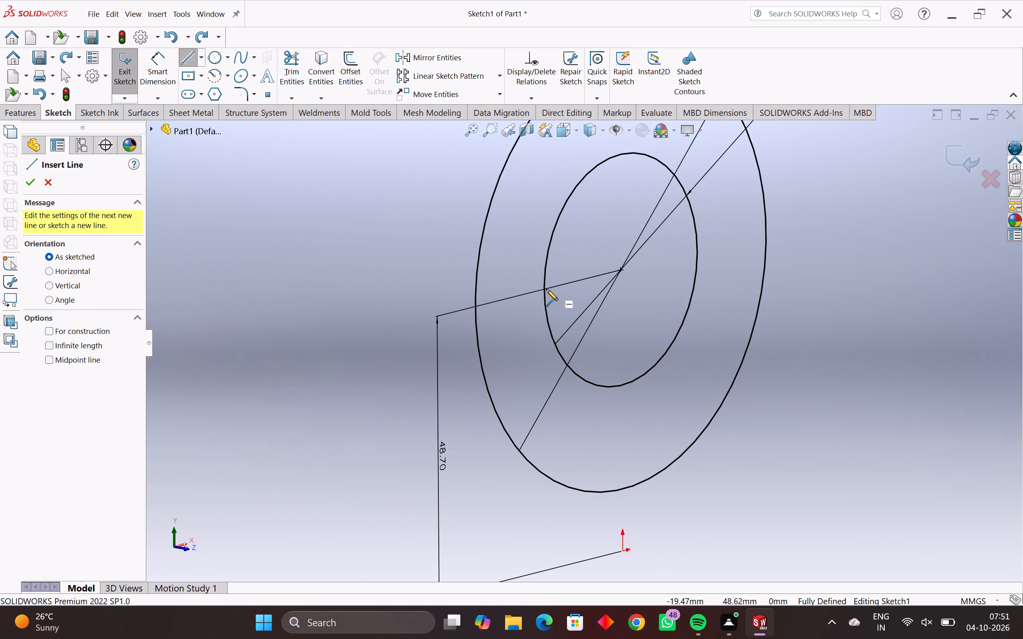
click(621, 271)
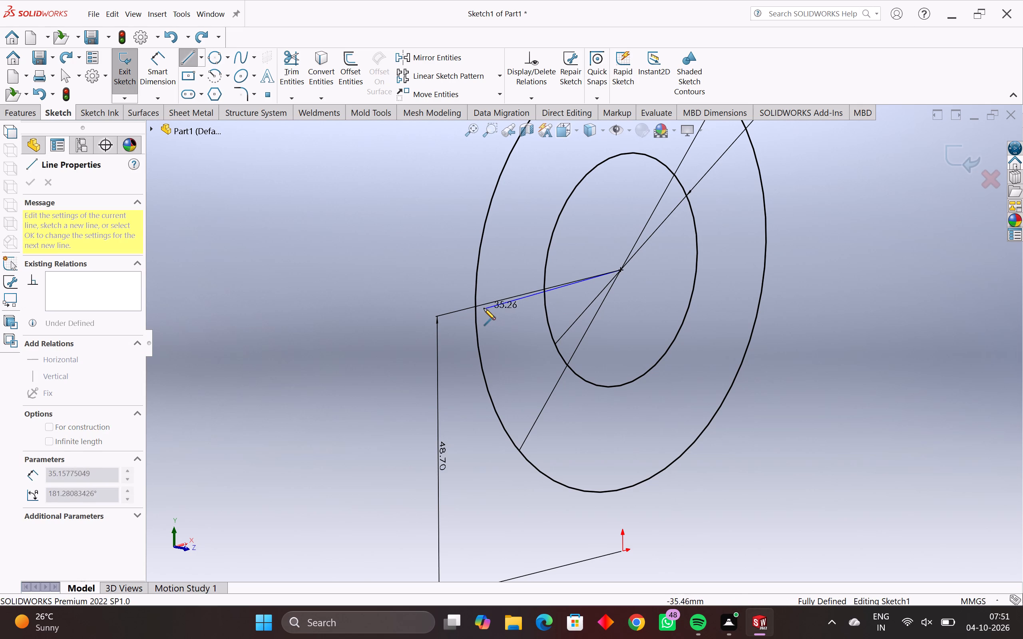
middle_drag(478, 308, 490, 312)
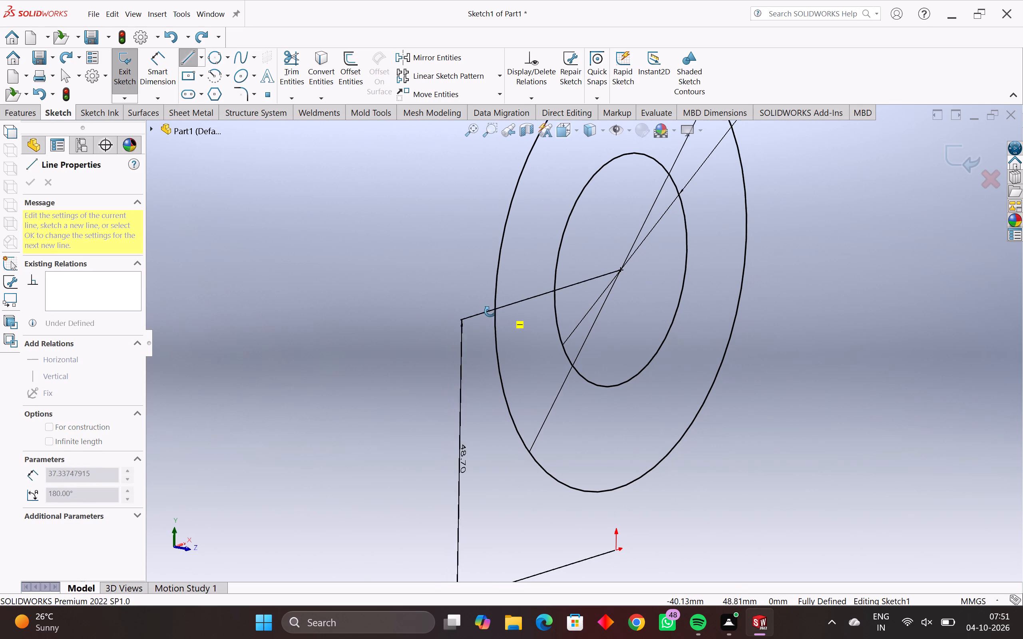
middle_drag(490, 312, 539, 318)
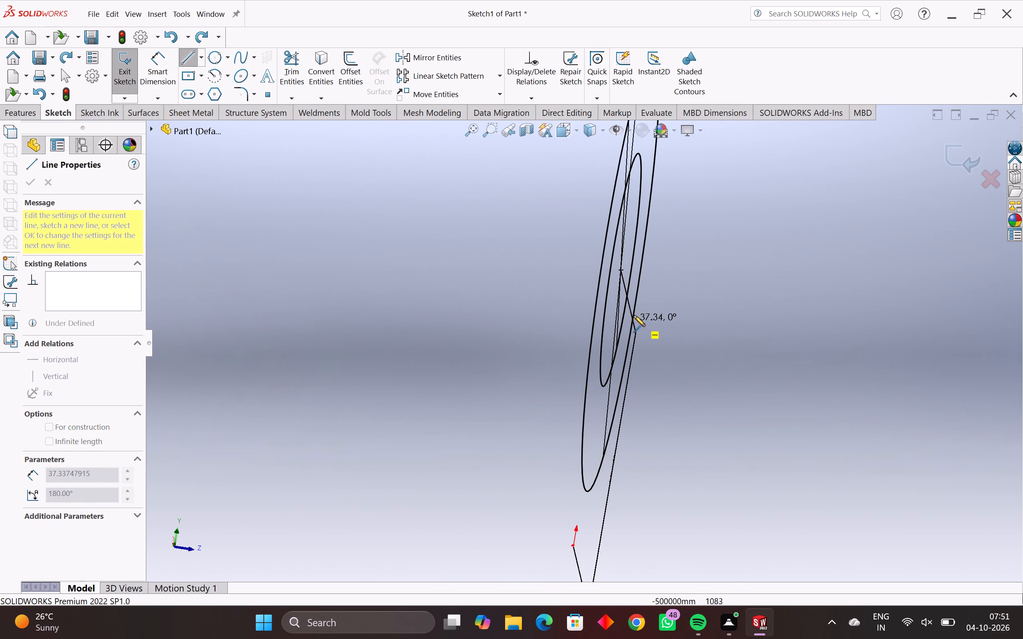
middle_drag(624, 318, 571, 326)
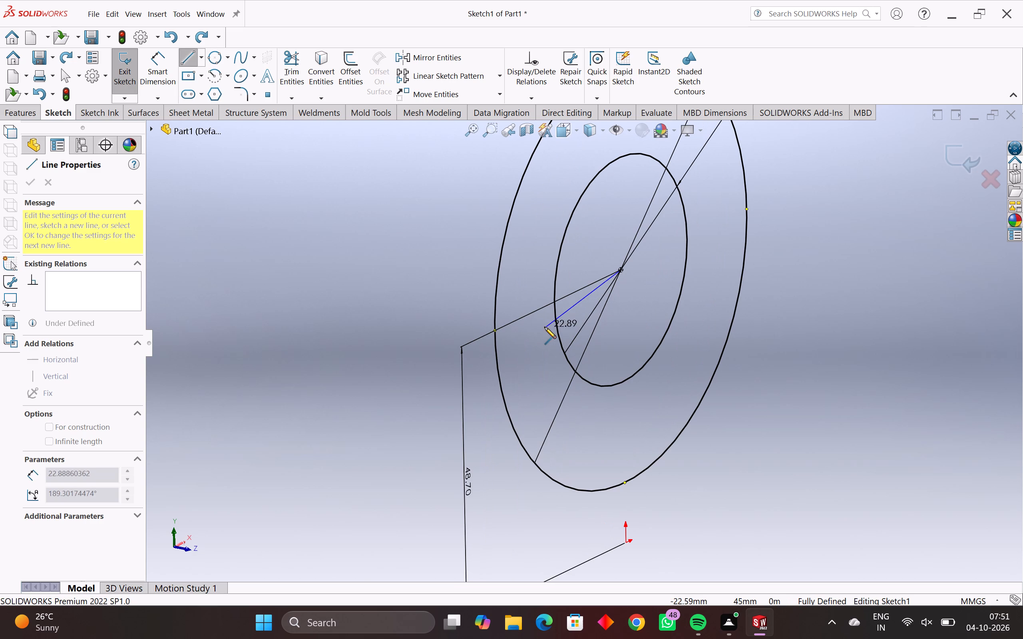
click(496, 331)
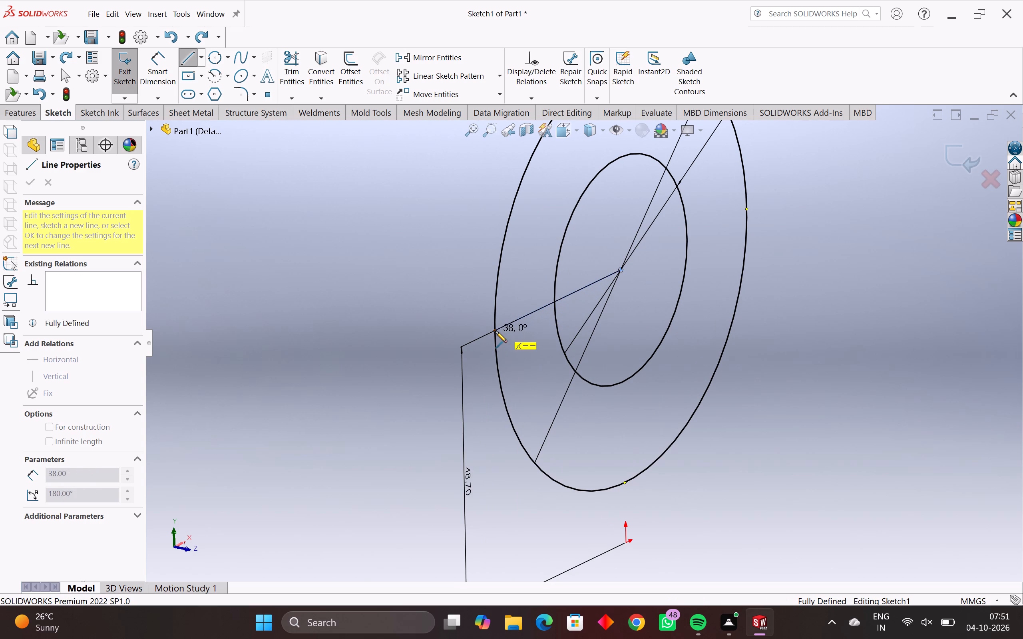
key(Escape)
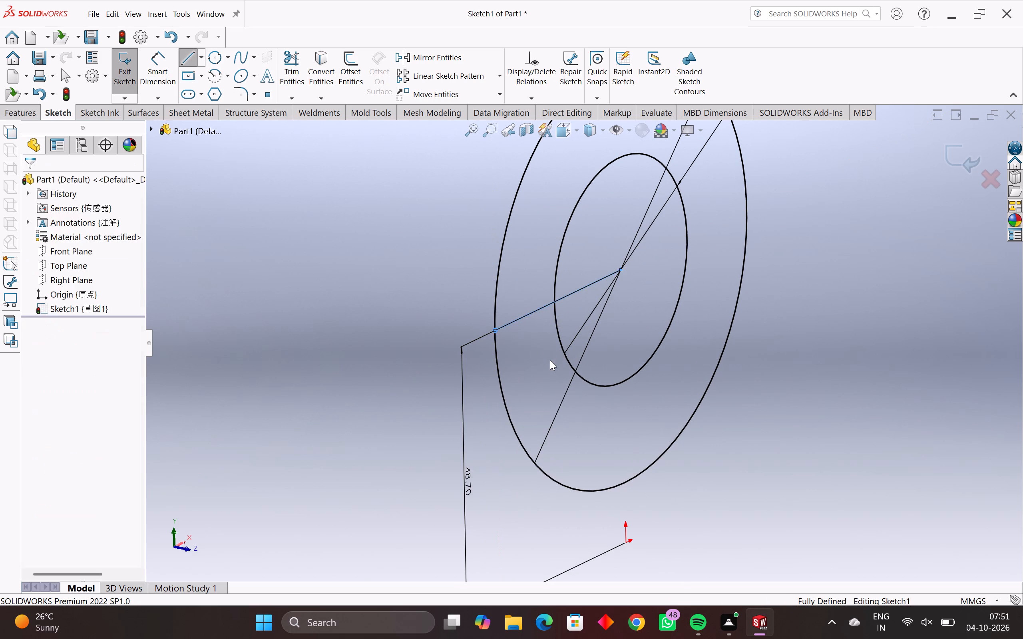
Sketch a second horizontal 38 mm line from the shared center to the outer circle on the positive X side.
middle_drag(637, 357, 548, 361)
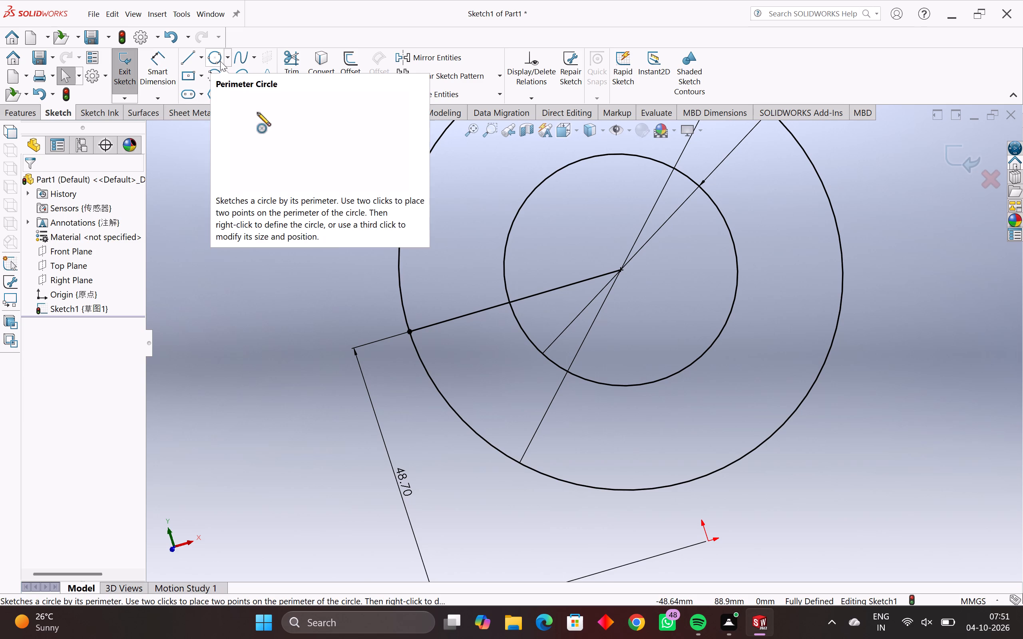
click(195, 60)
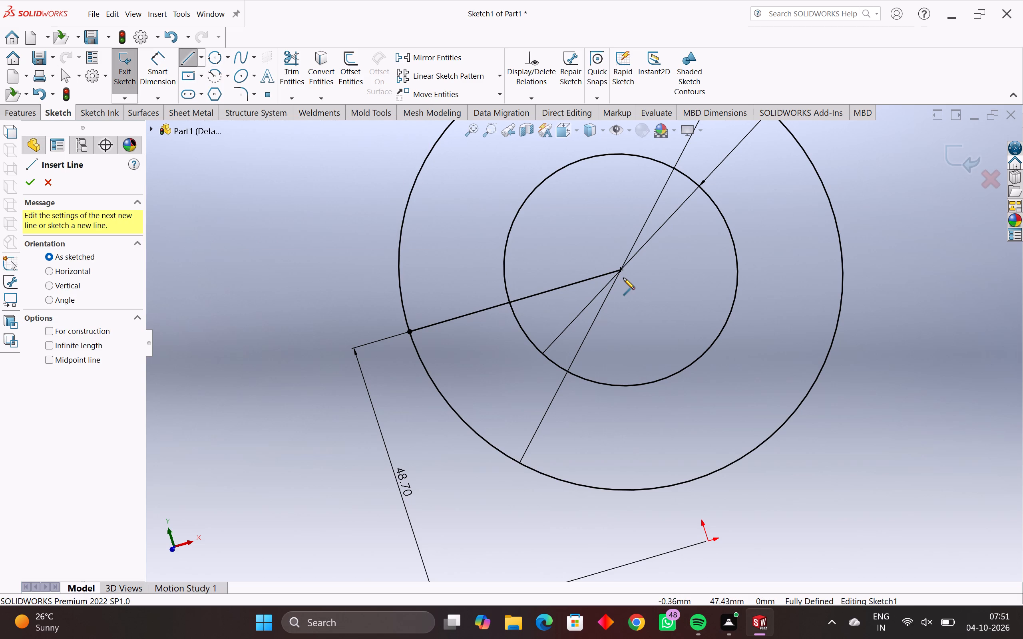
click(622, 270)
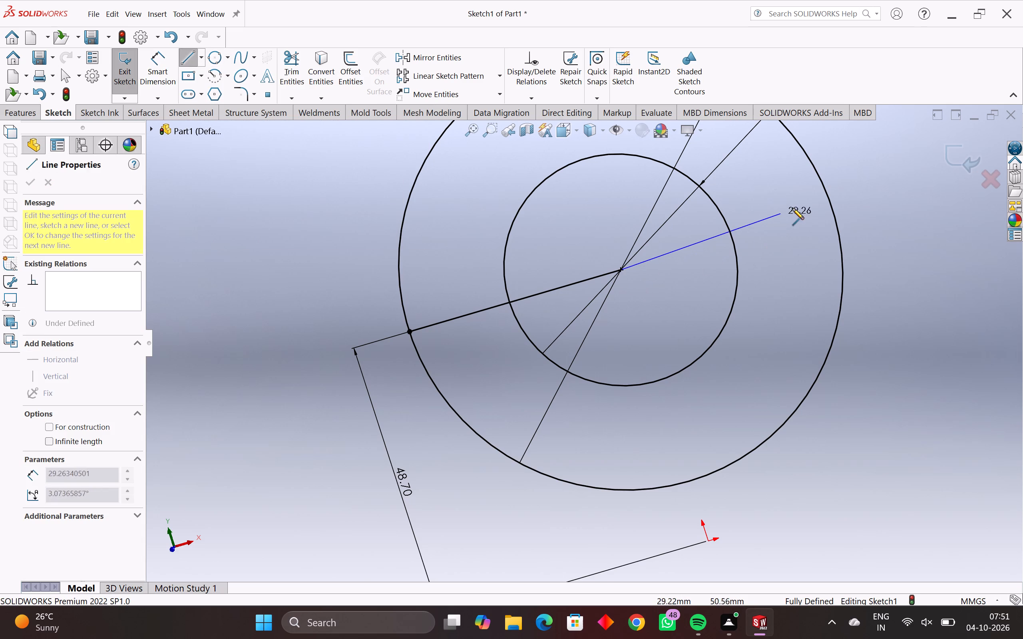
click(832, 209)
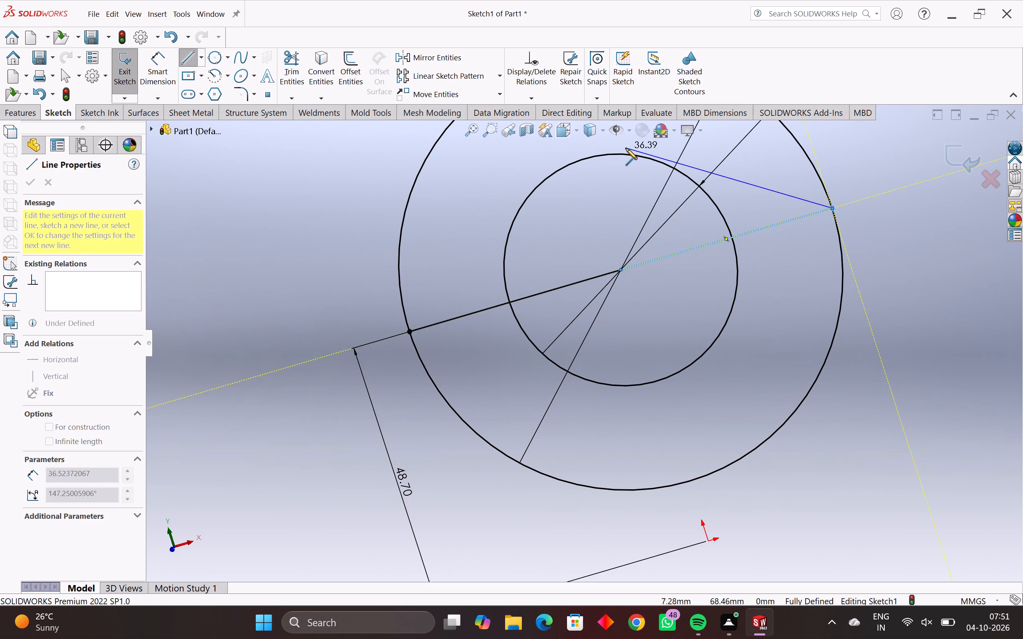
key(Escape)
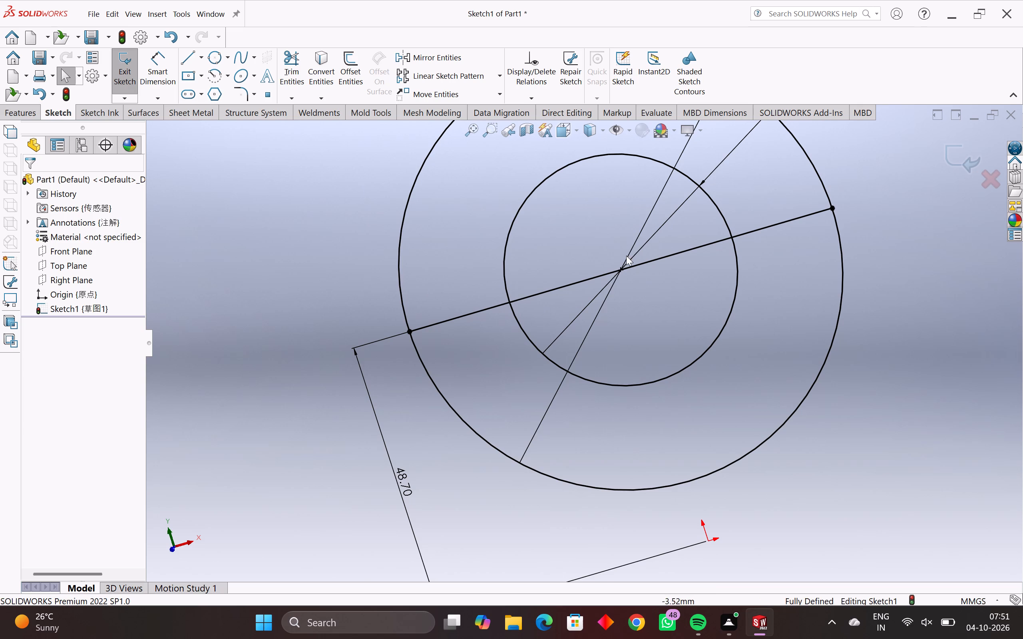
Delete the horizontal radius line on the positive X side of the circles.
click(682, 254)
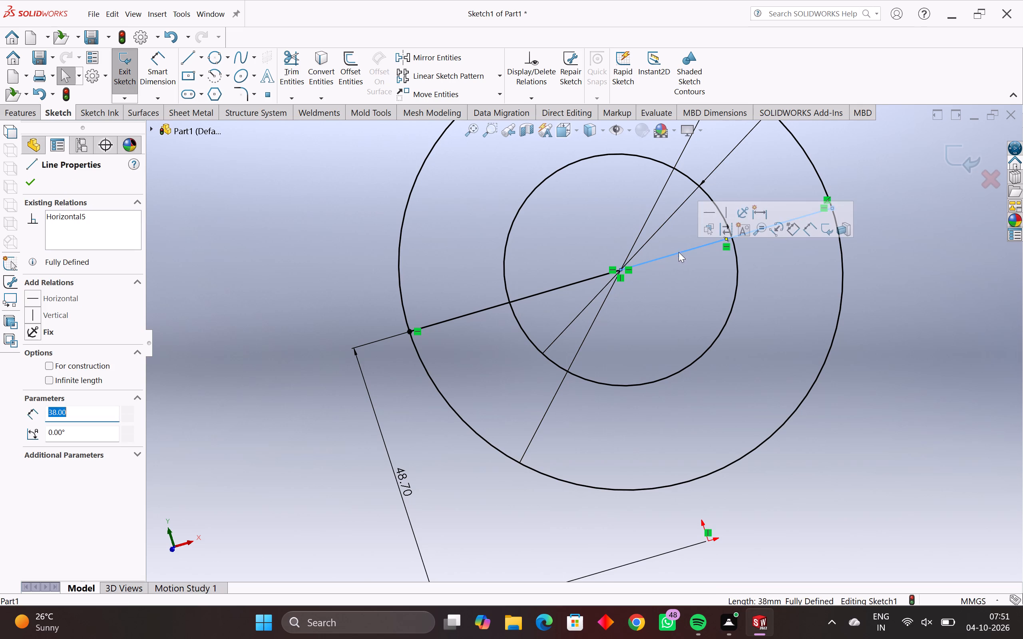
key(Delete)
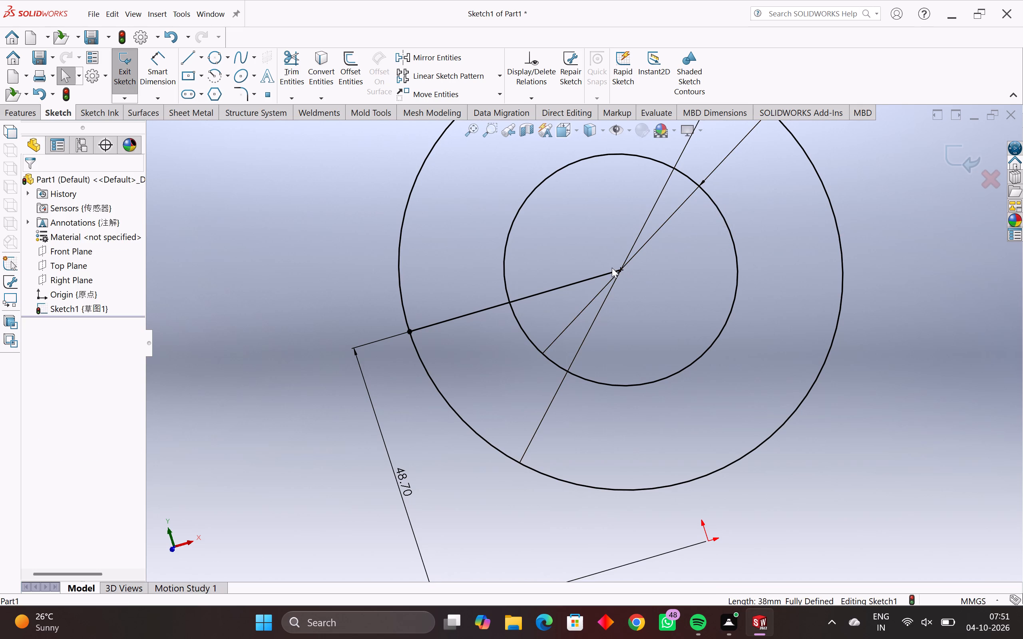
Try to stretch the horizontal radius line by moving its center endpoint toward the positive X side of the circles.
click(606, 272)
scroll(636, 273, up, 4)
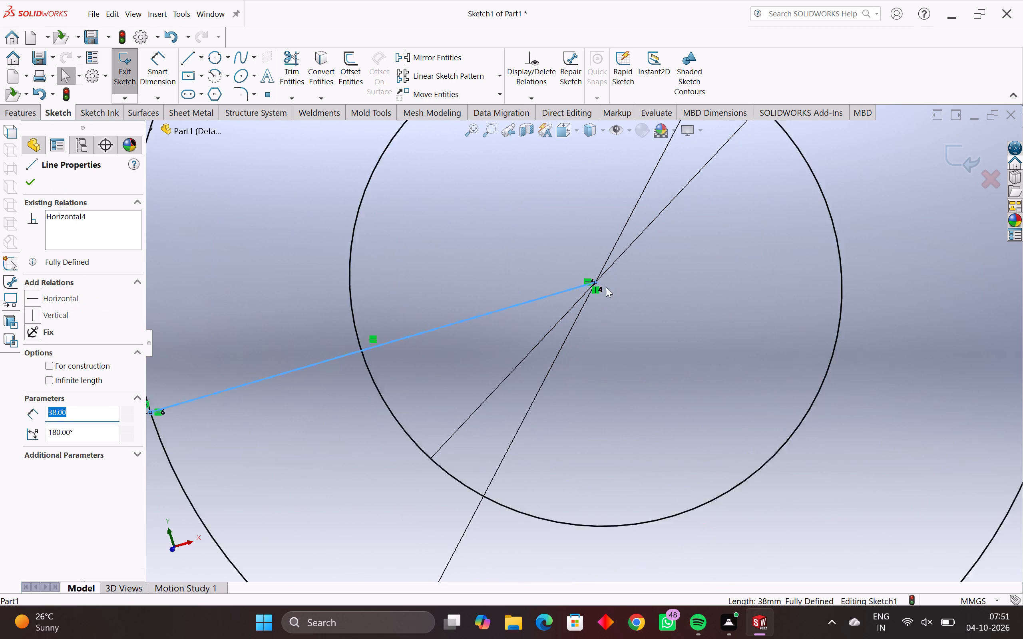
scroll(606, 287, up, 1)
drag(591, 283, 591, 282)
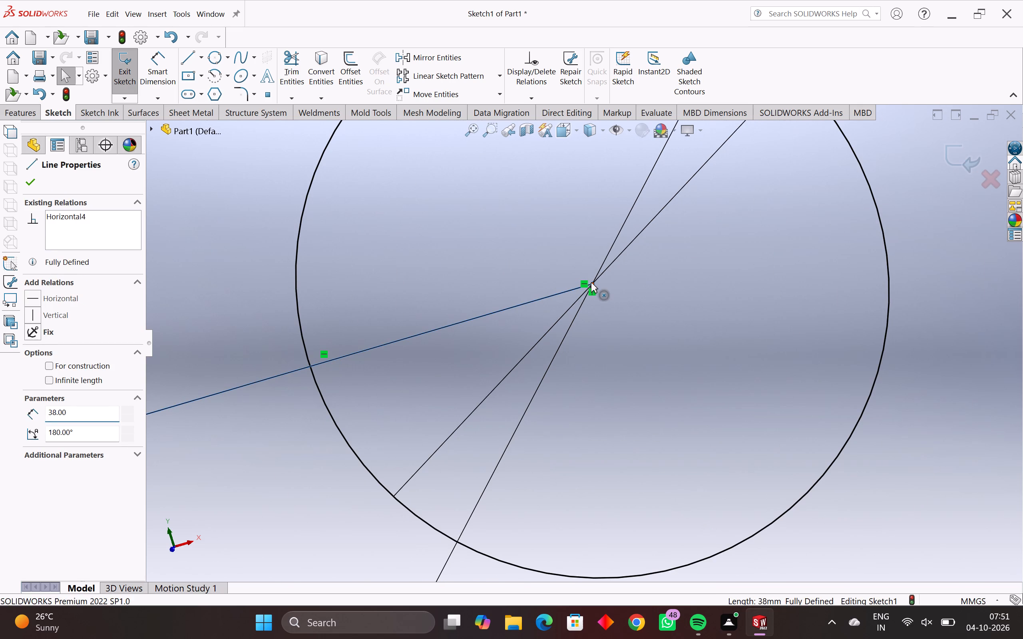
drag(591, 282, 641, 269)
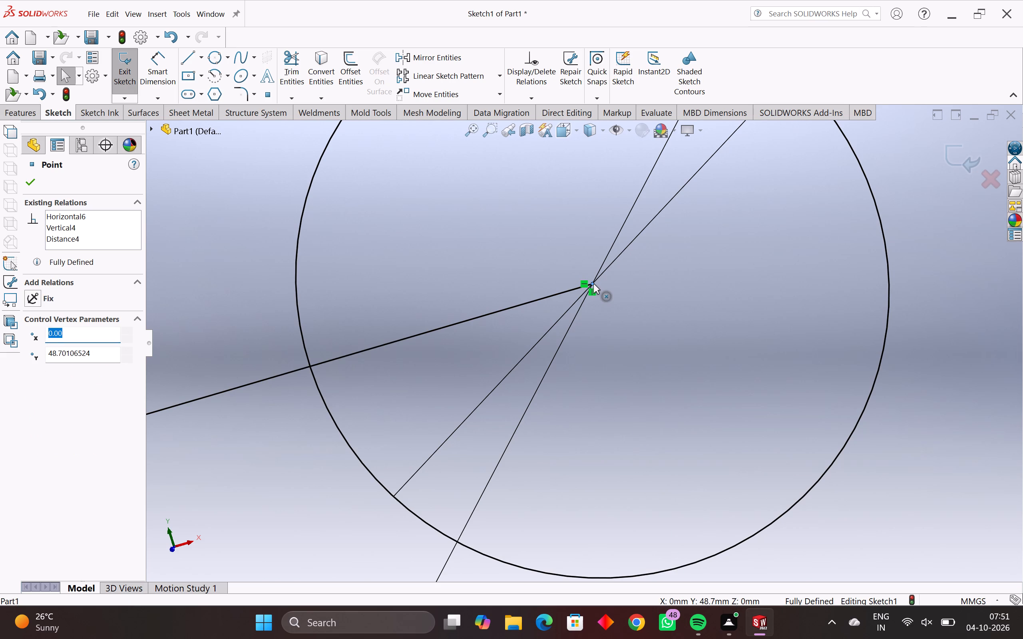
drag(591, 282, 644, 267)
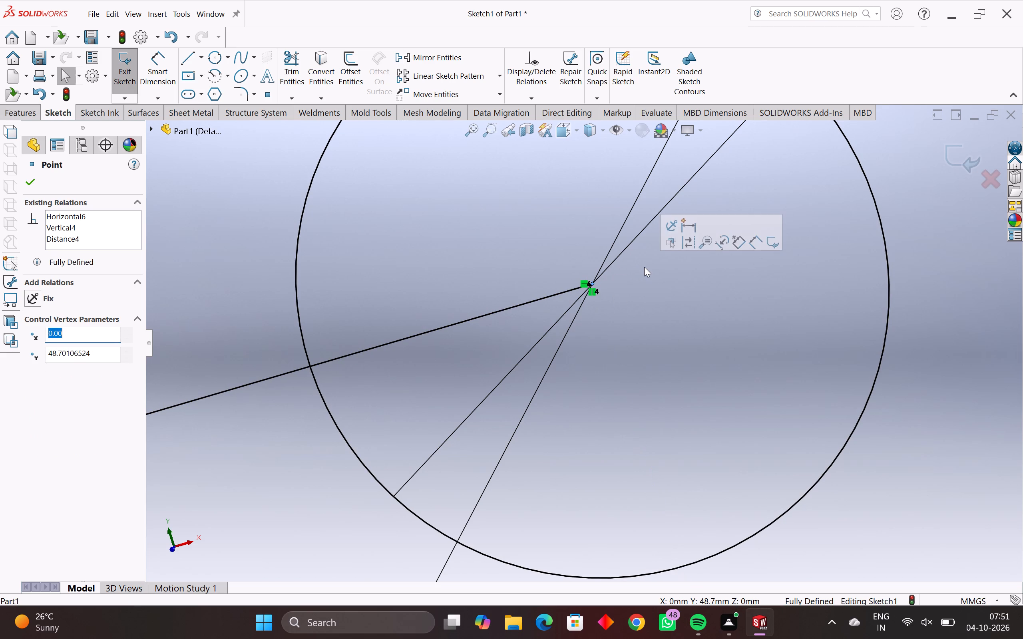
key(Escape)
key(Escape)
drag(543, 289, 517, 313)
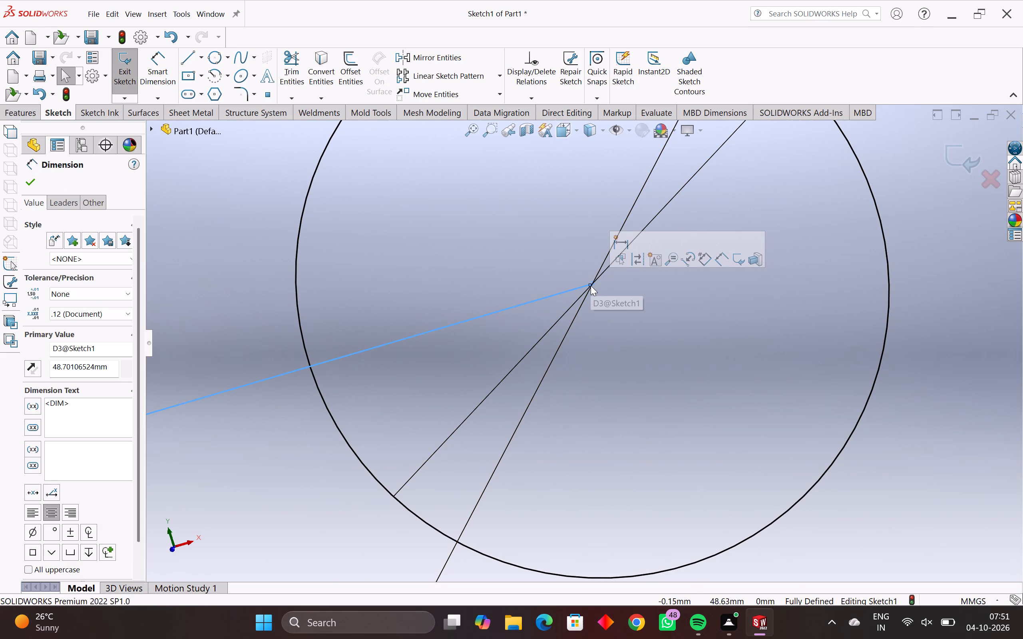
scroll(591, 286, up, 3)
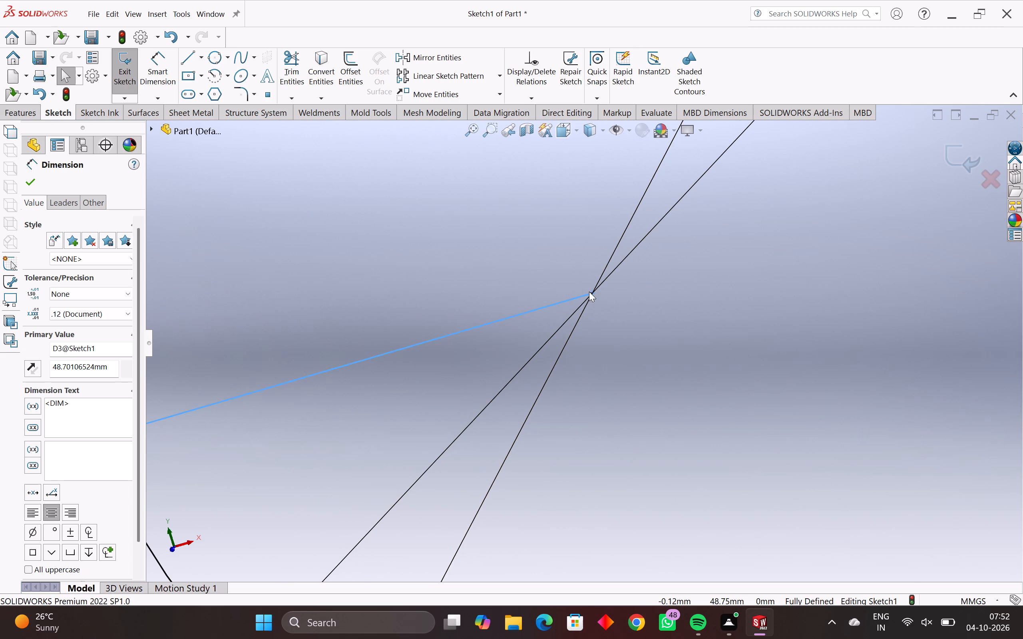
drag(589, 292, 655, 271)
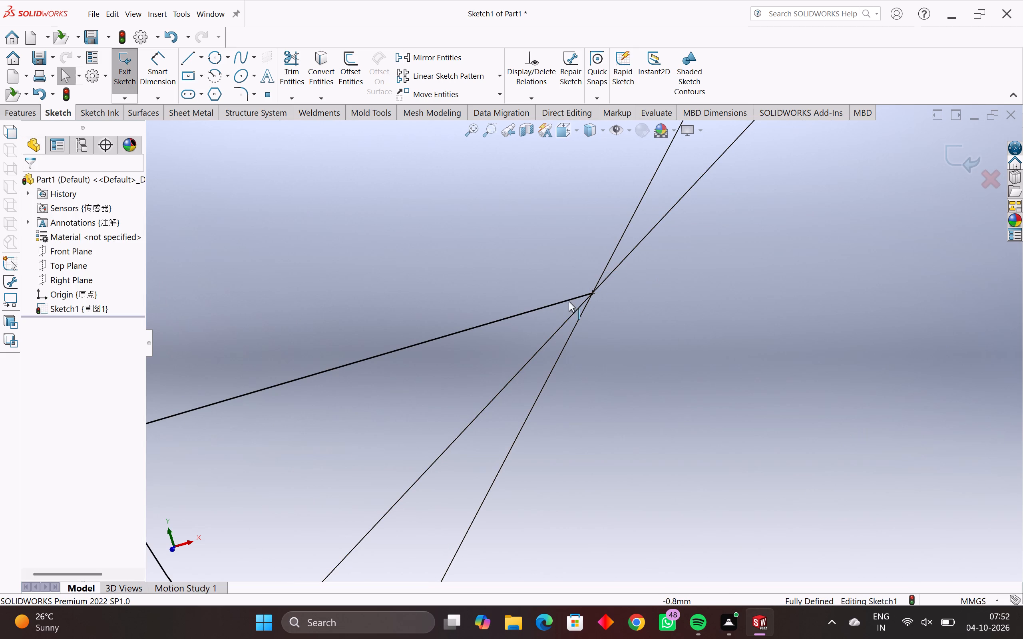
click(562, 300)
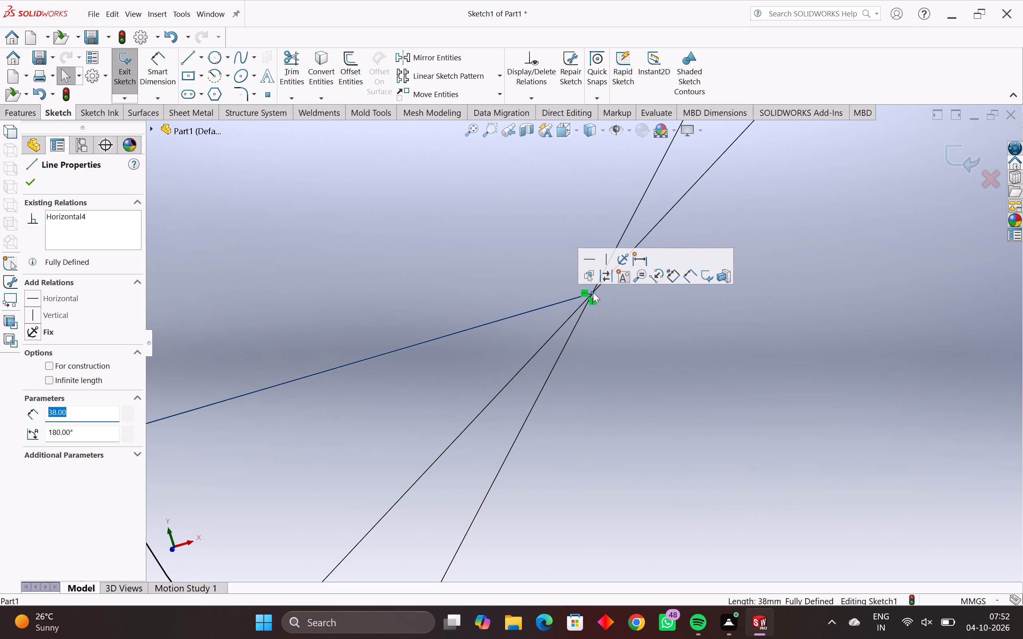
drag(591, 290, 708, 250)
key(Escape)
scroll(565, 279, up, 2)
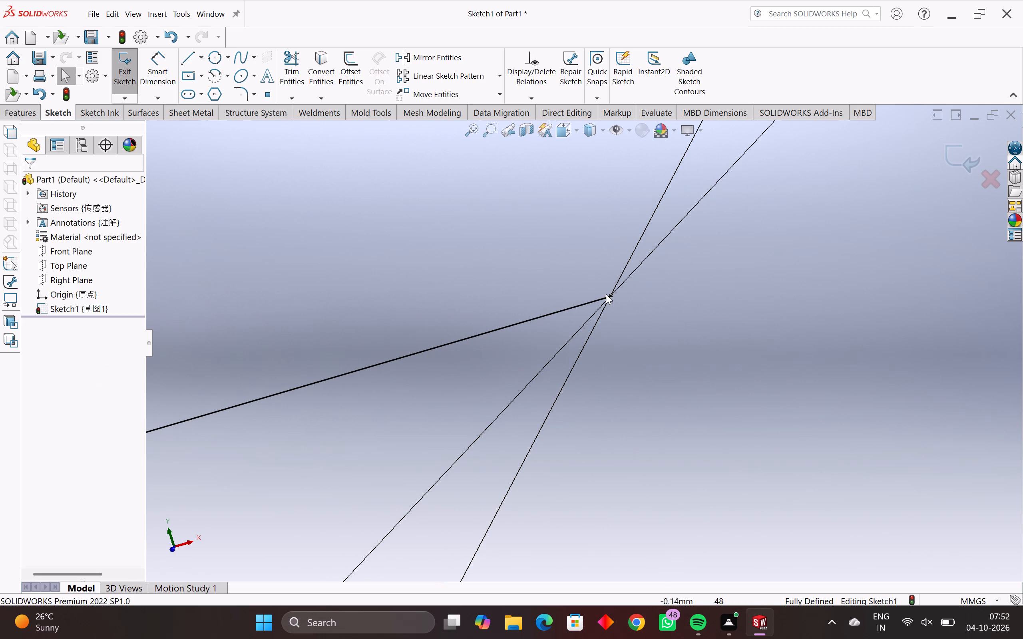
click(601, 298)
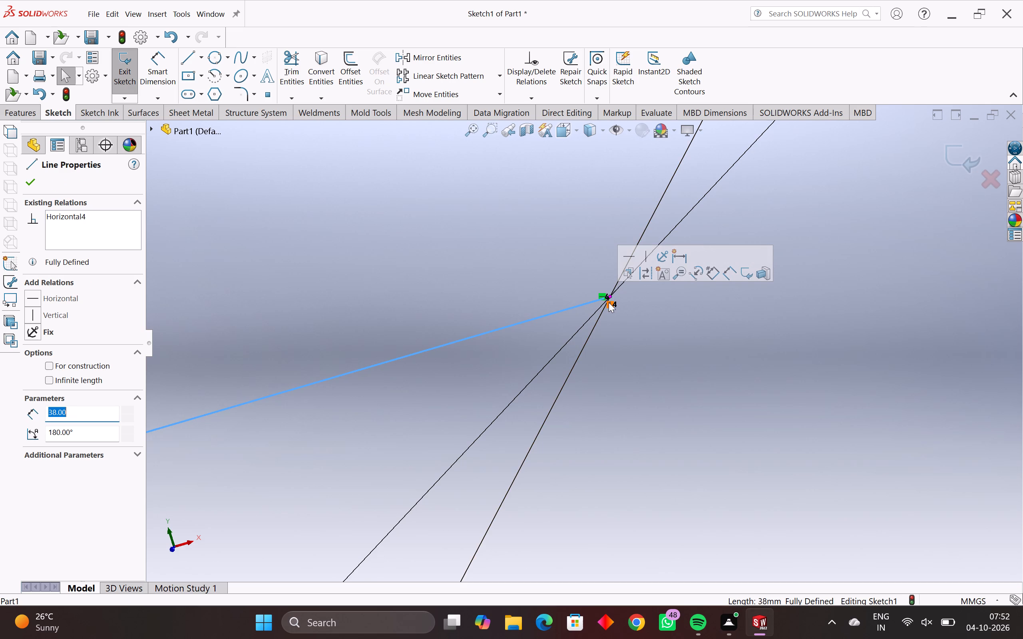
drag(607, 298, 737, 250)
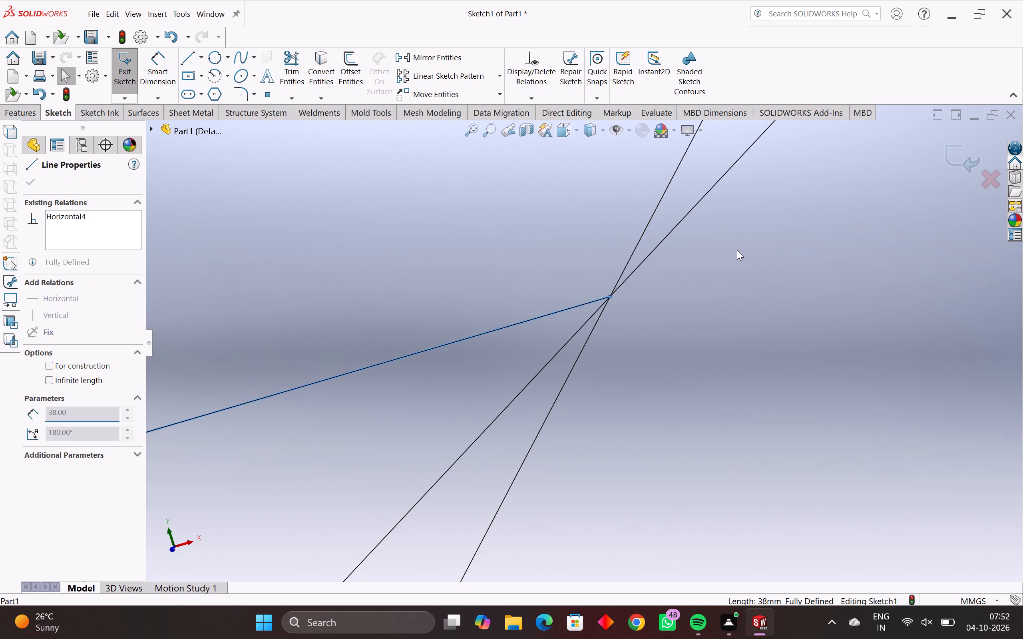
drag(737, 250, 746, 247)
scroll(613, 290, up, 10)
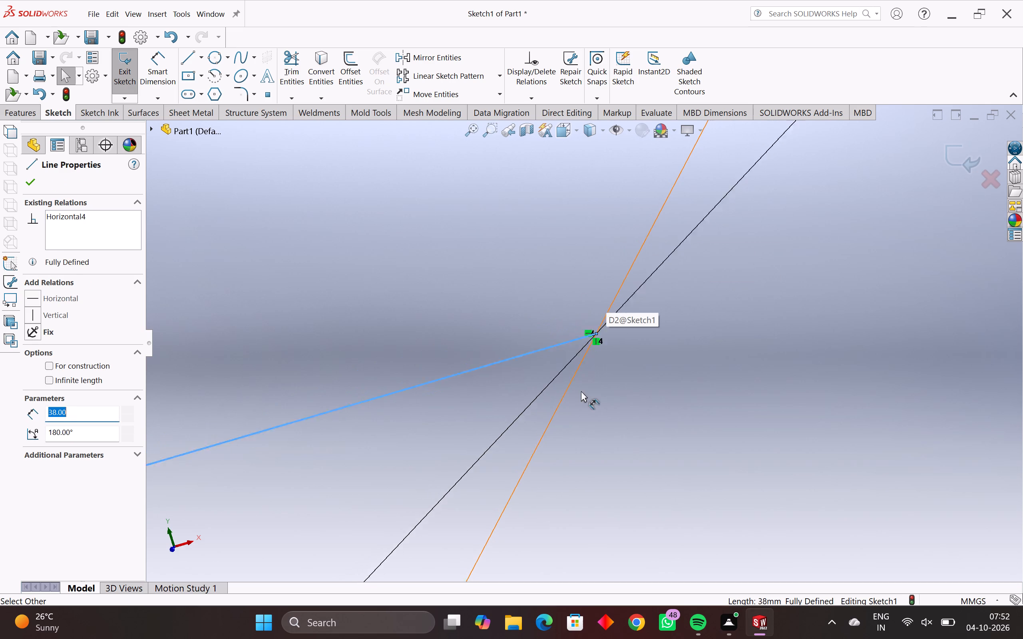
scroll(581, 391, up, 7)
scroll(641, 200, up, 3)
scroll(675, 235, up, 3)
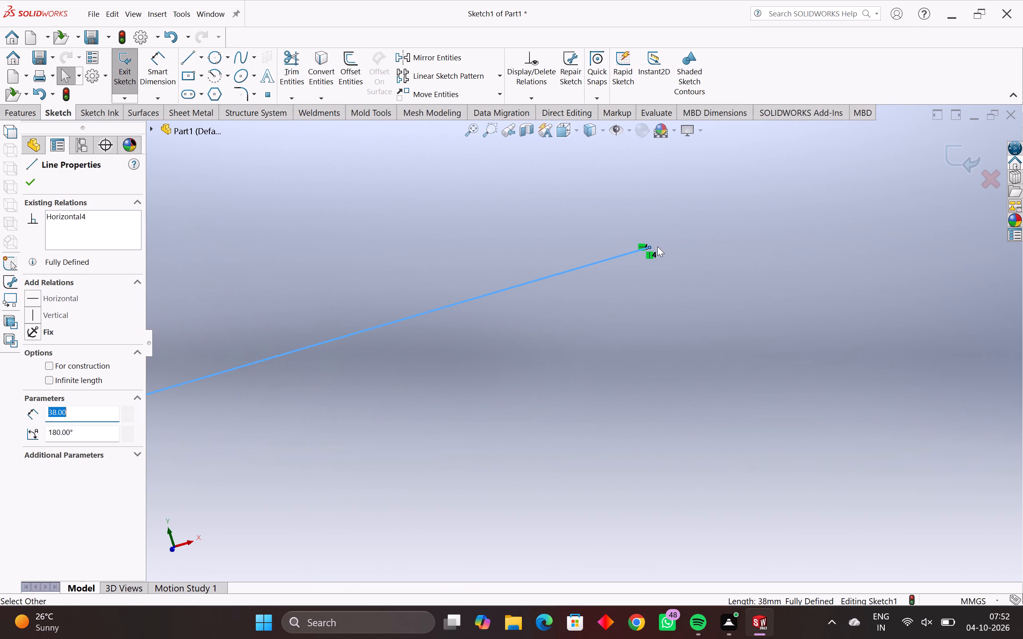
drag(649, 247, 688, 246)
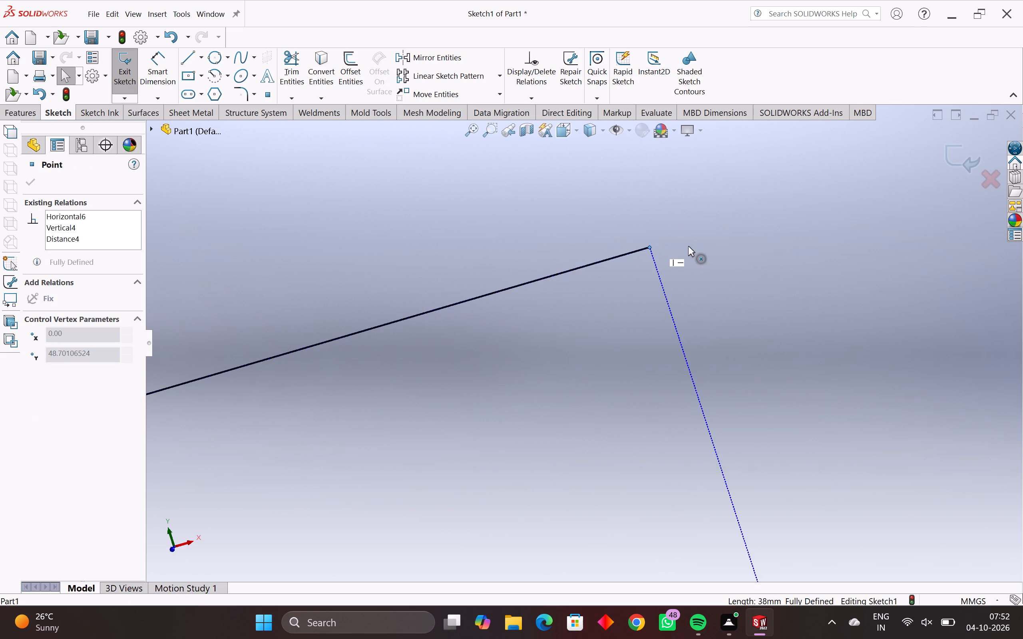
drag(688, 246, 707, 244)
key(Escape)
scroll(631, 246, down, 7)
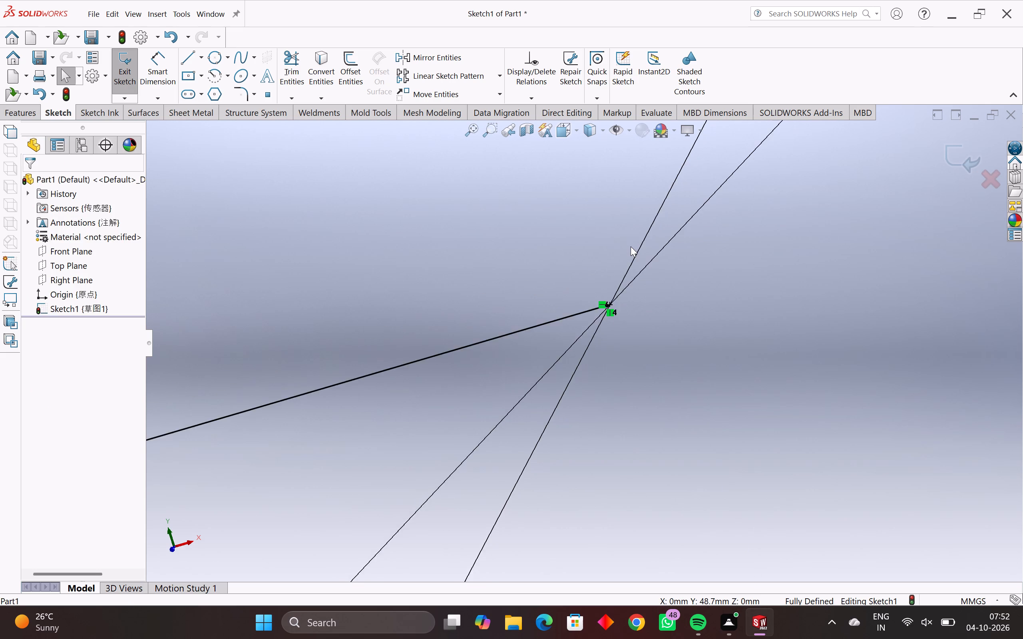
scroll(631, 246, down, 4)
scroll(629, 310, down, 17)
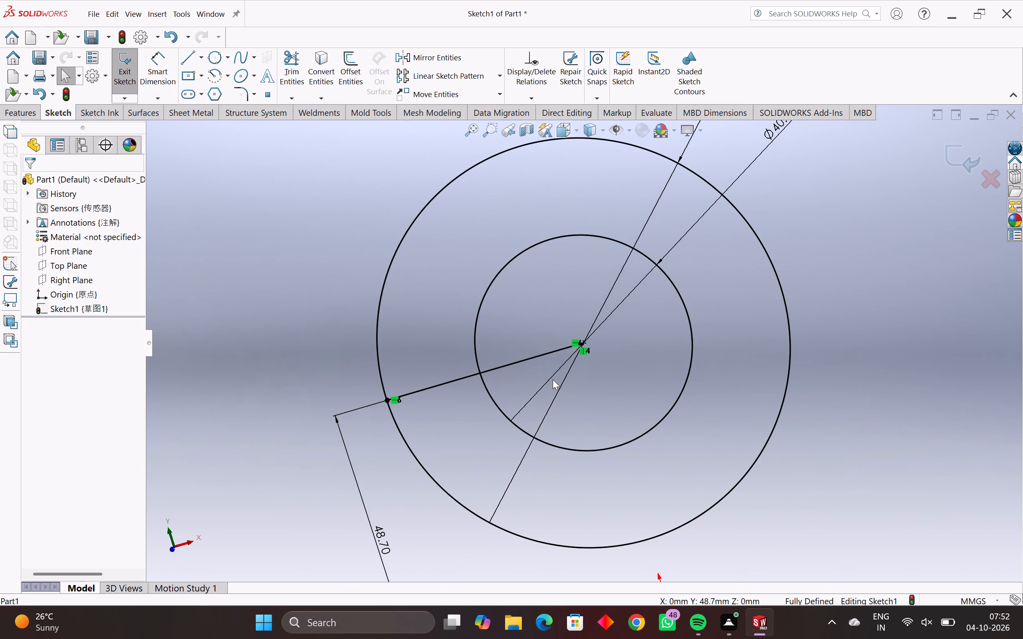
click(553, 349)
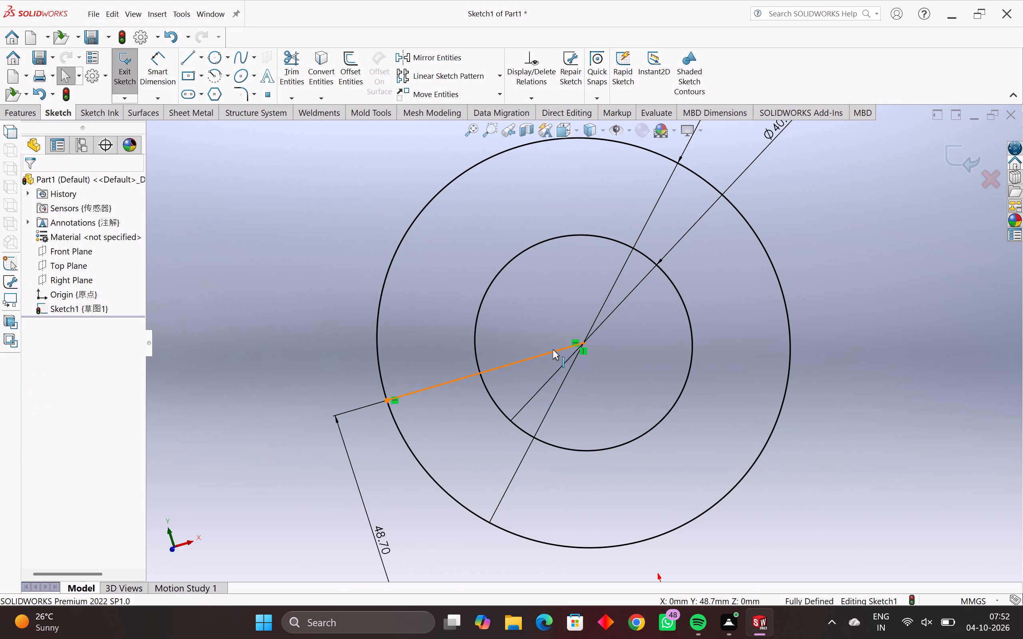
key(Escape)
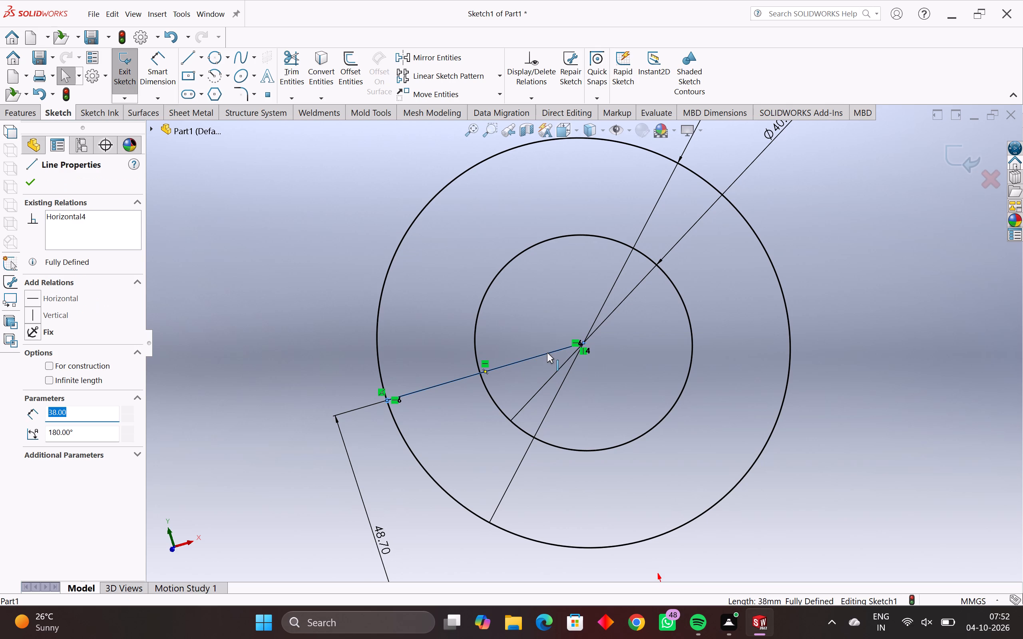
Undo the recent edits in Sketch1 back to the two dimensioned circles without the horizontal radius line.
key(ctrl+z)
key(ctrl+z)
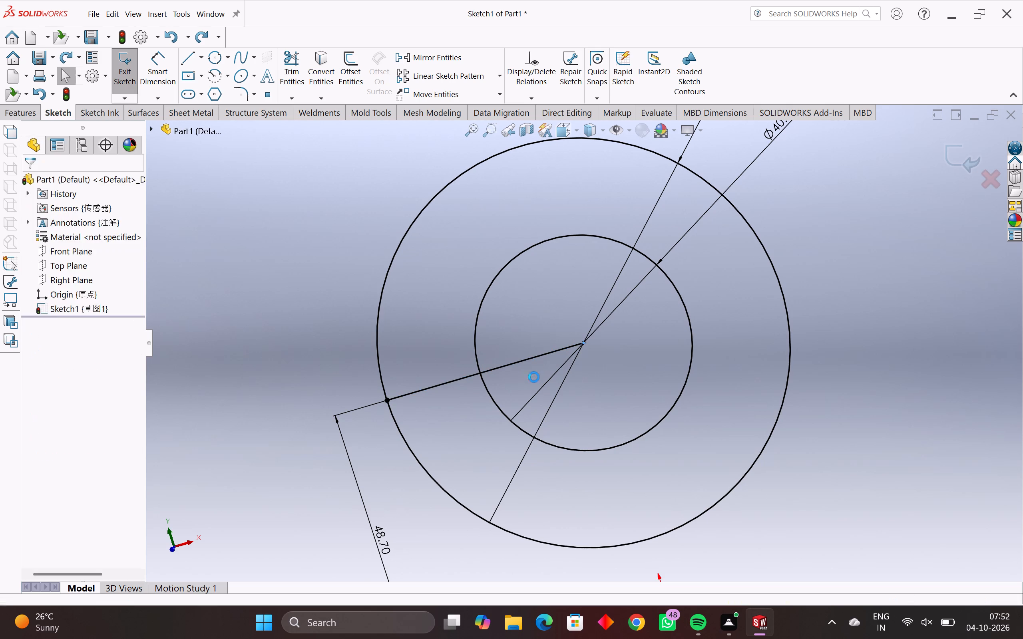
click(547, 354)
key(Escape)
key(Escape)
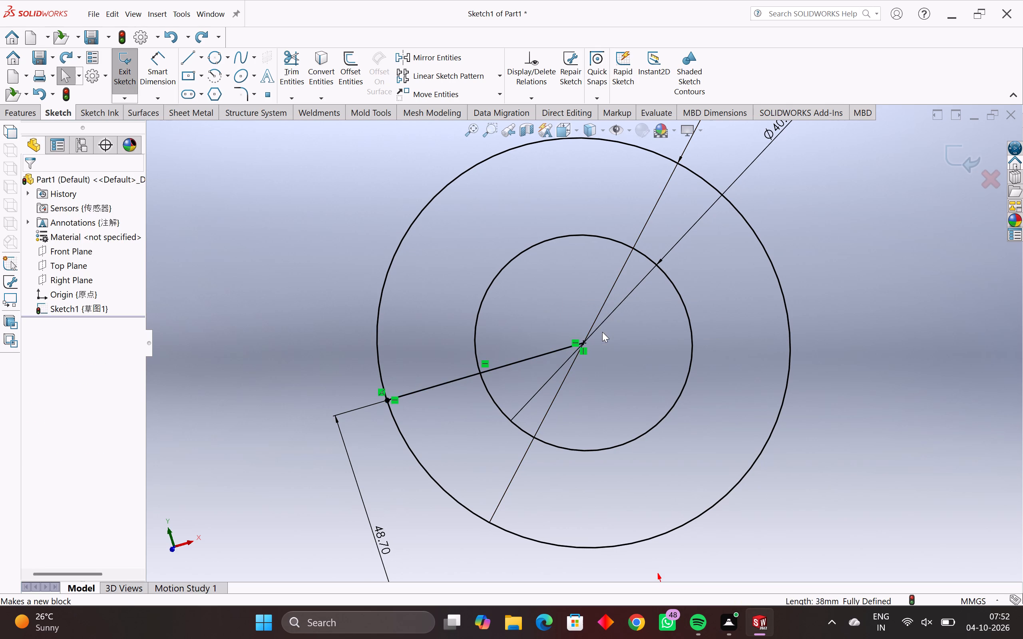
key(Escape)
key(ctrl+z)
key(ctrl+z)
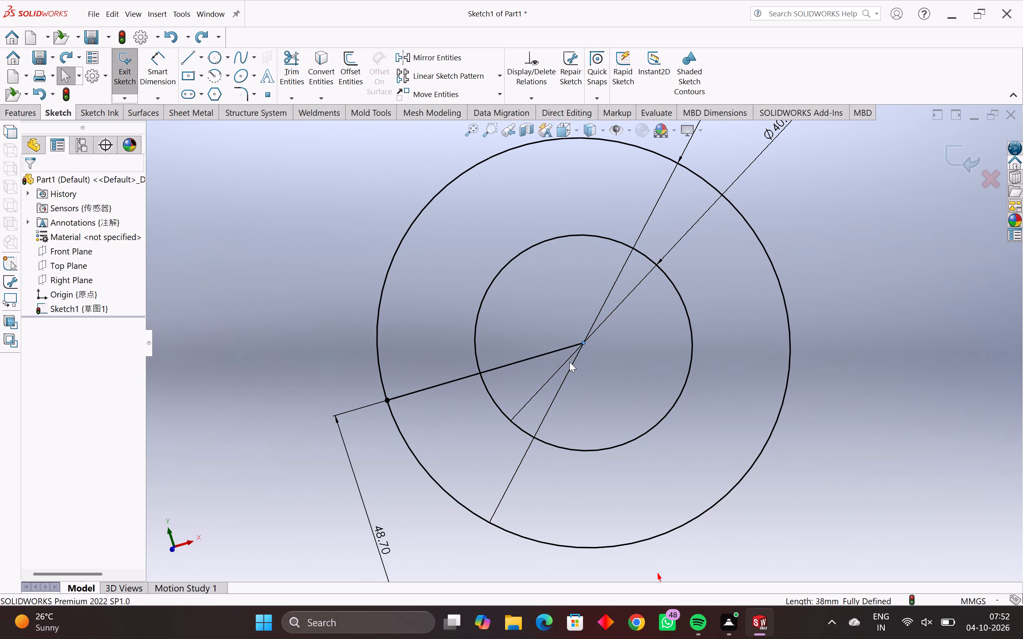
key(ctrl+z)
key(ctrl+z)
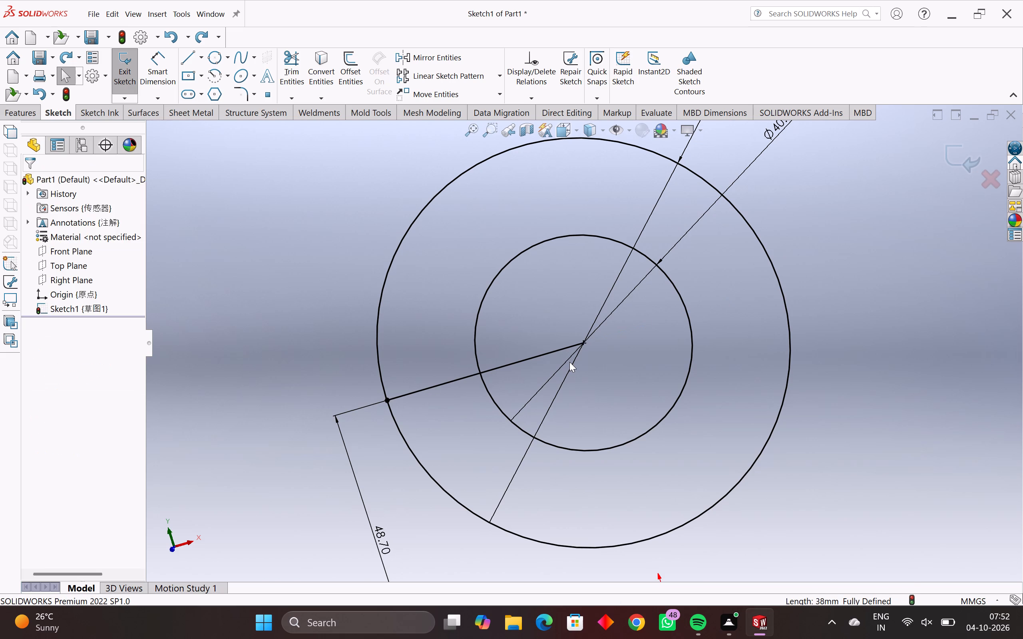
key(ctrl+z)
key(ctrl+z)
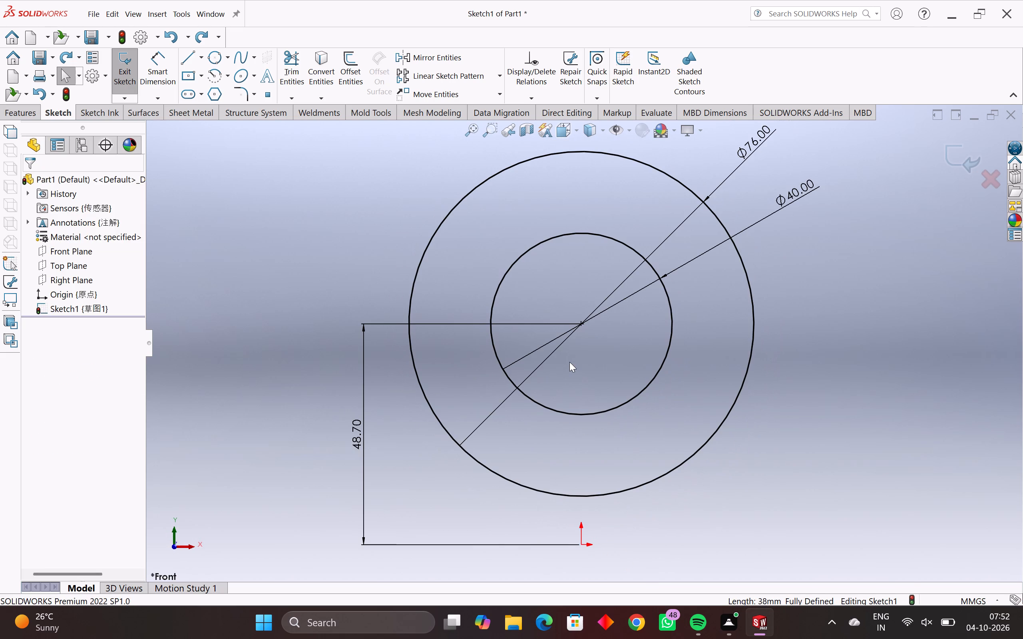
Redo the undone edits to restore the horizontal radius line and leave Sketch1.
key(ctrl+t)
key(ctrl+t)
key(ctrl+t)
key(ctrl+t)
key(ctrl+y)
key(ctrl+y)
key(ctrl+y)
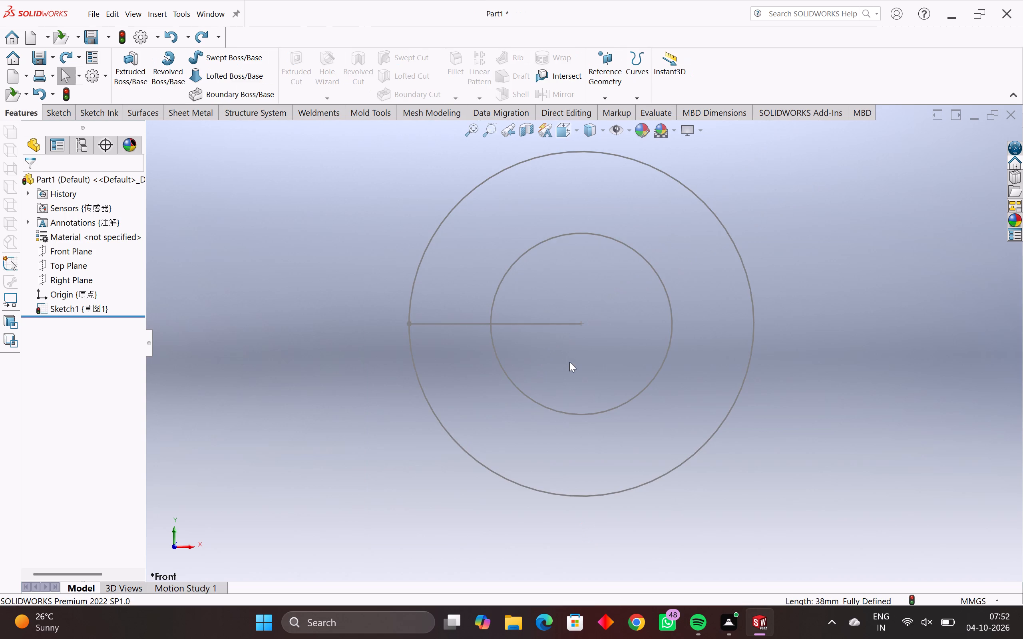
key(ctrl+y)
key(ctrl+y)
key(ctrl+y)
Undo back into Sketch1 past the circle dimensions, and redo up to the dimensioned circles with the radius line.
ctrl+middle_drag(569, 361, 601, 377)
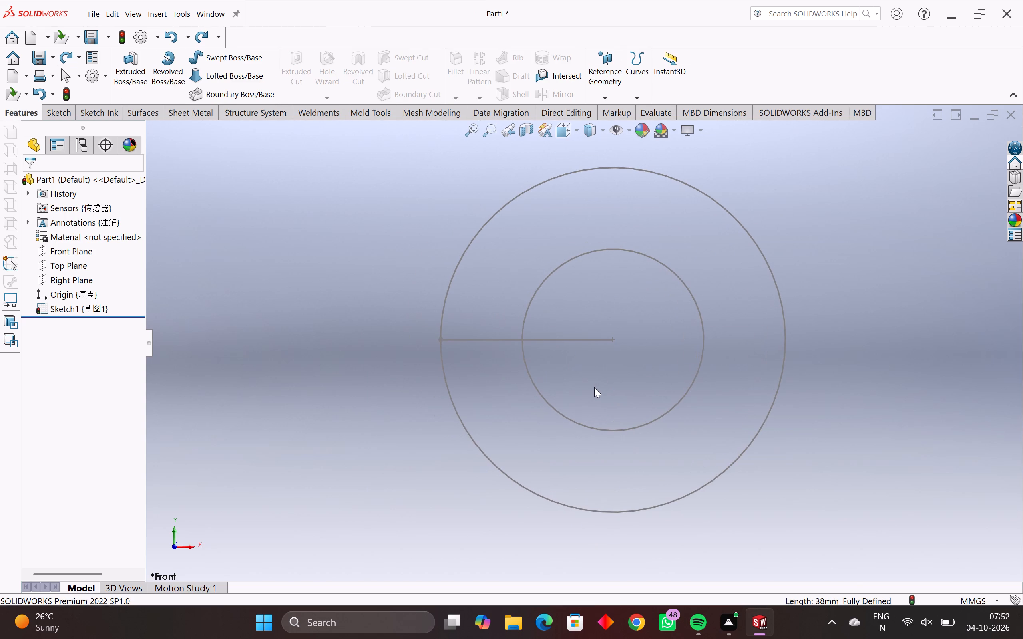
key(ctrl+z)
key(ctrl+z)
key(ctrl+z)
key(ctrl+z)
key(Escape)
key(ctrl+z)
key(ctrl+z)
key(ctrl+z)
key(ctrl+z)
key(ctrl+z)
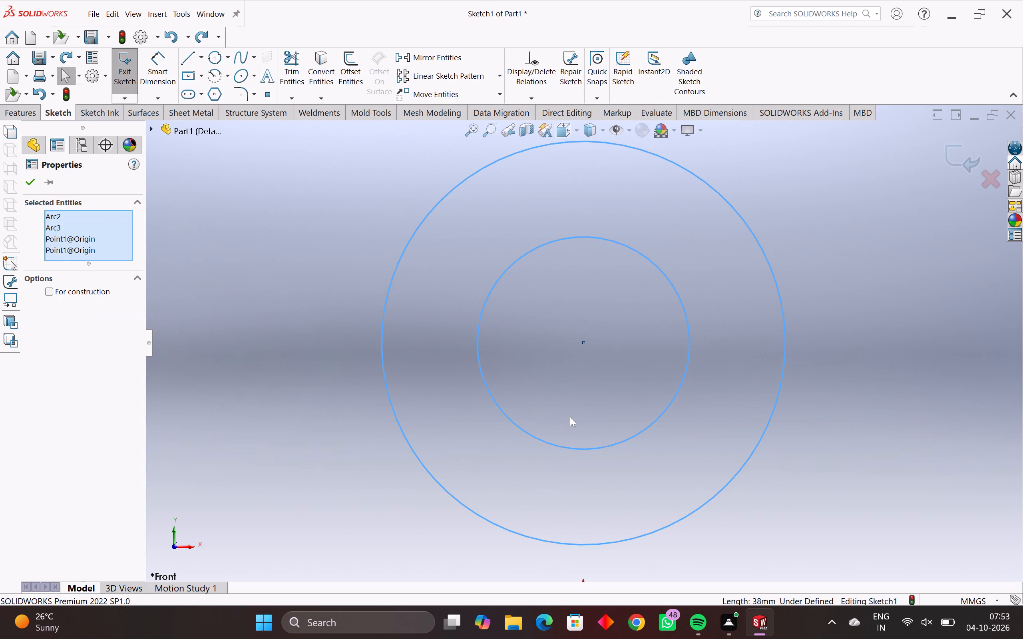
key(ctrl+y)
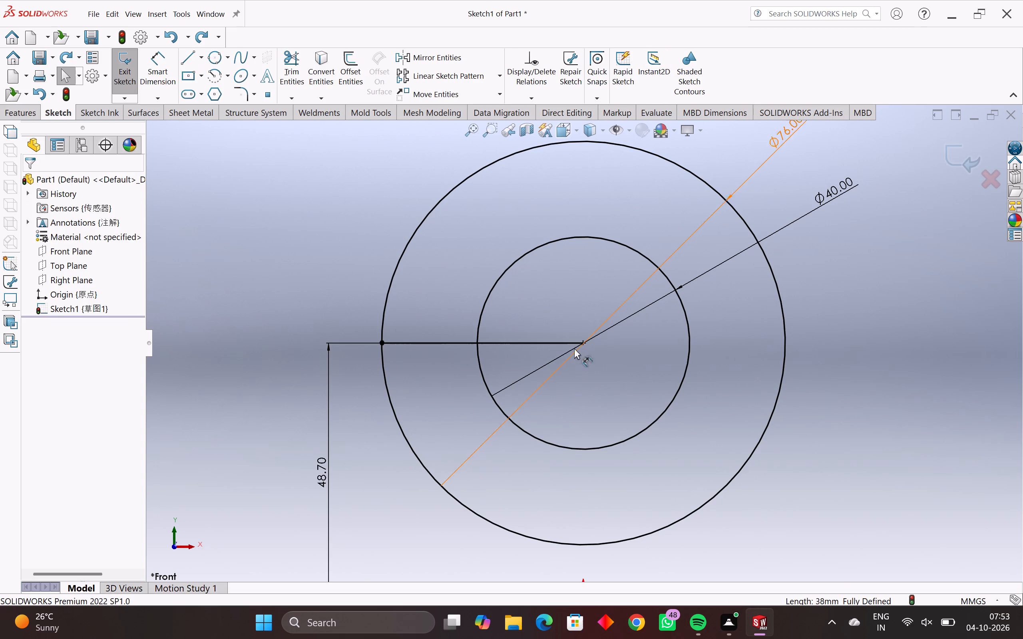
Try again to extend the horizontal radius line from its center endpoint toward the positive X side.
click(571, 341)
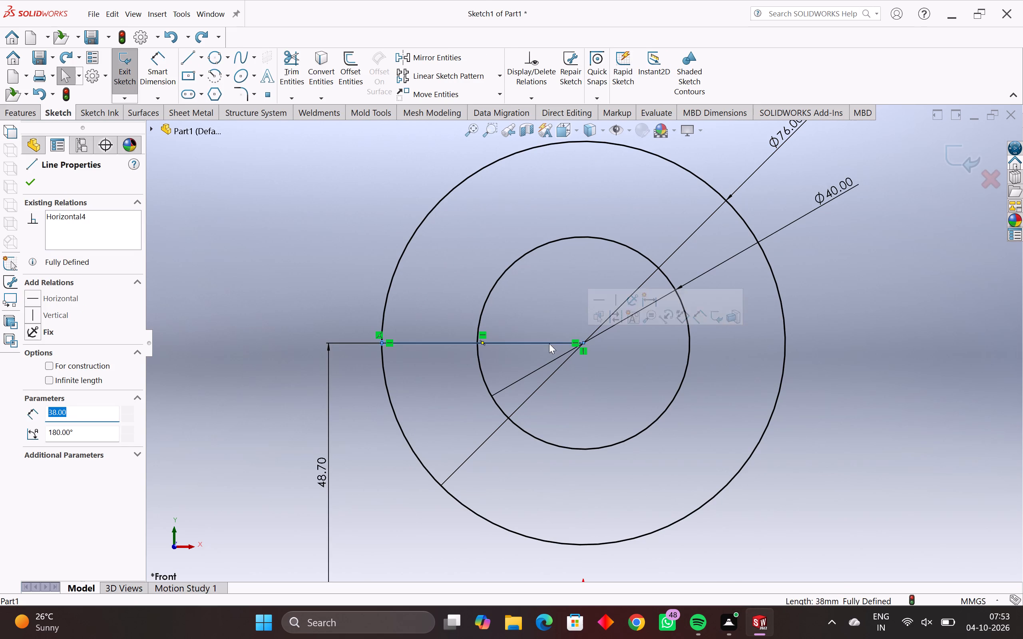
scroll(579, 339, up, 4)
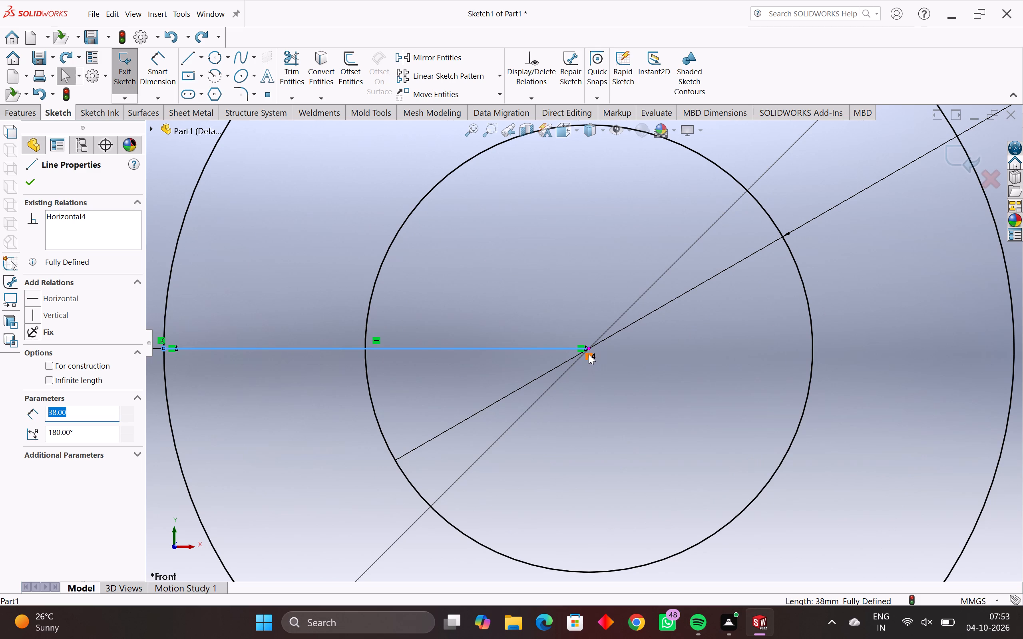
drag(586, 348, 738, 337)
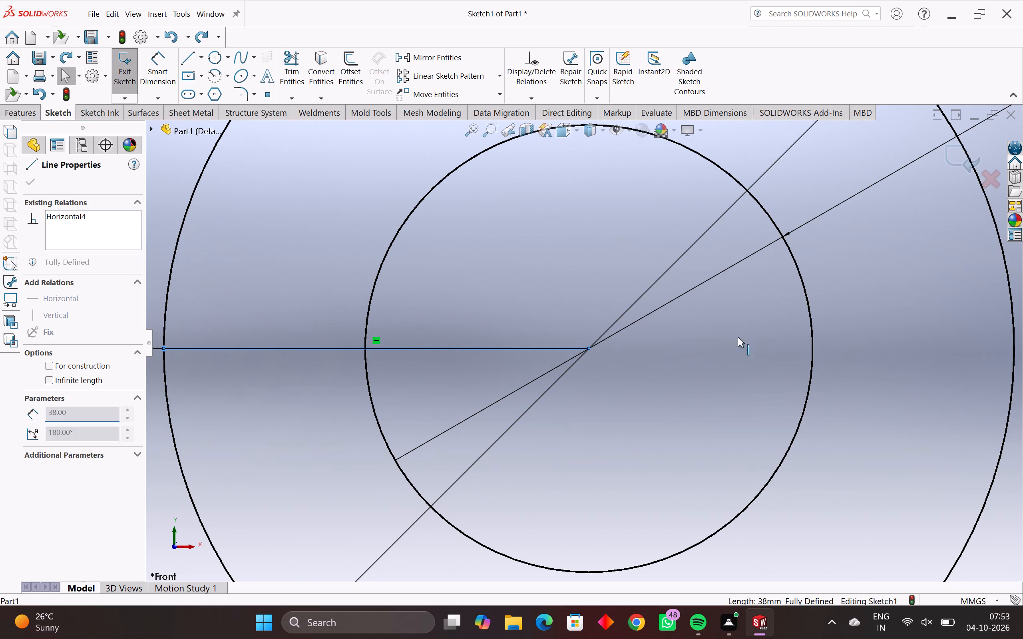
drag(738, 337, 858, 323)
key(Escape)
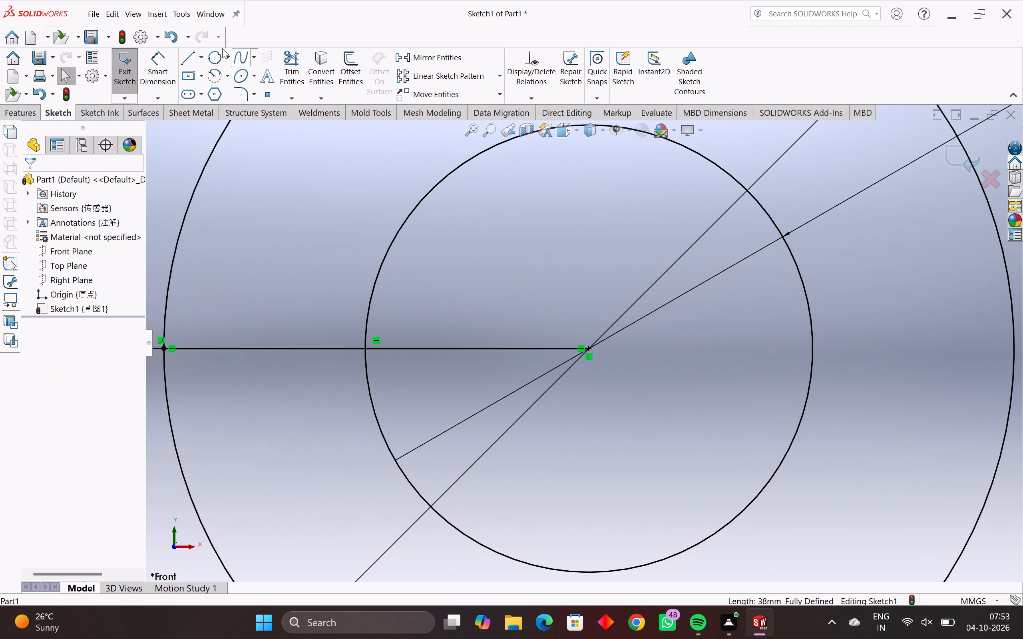
Draw a 38 mm horizontal line from the circles' center to the 76 mm circle on the positive X side.
click(183, 59)
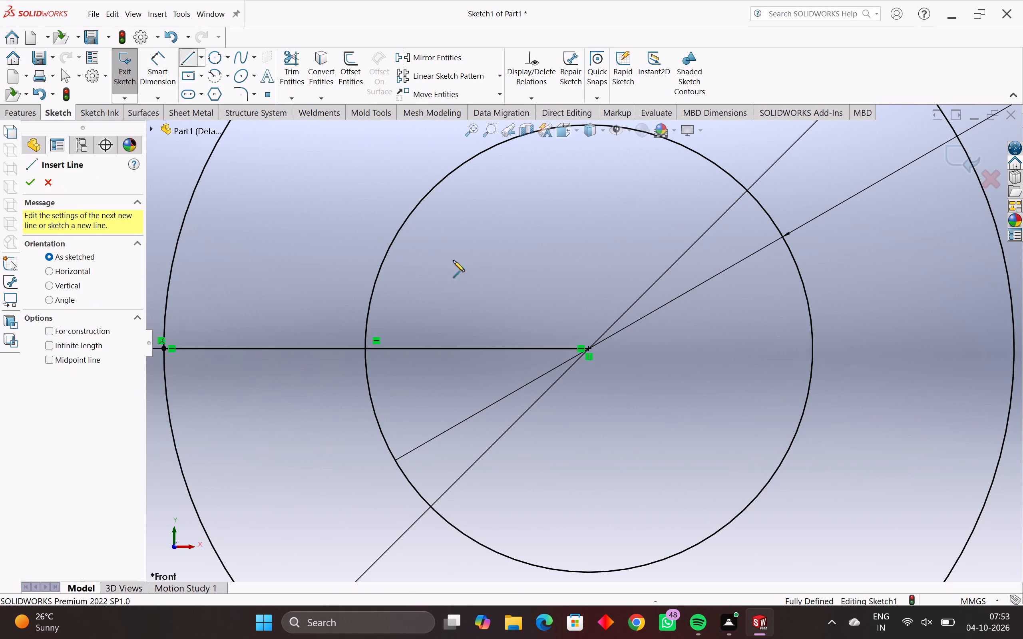
click(589, 347)
scroll(936, 350, down, 1)
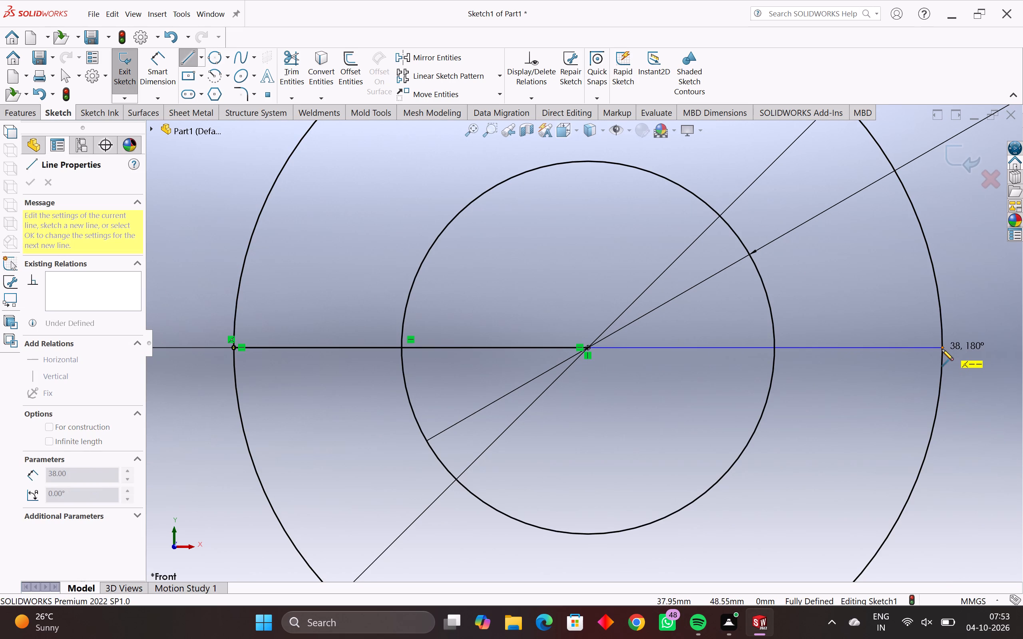
click(942, 348)
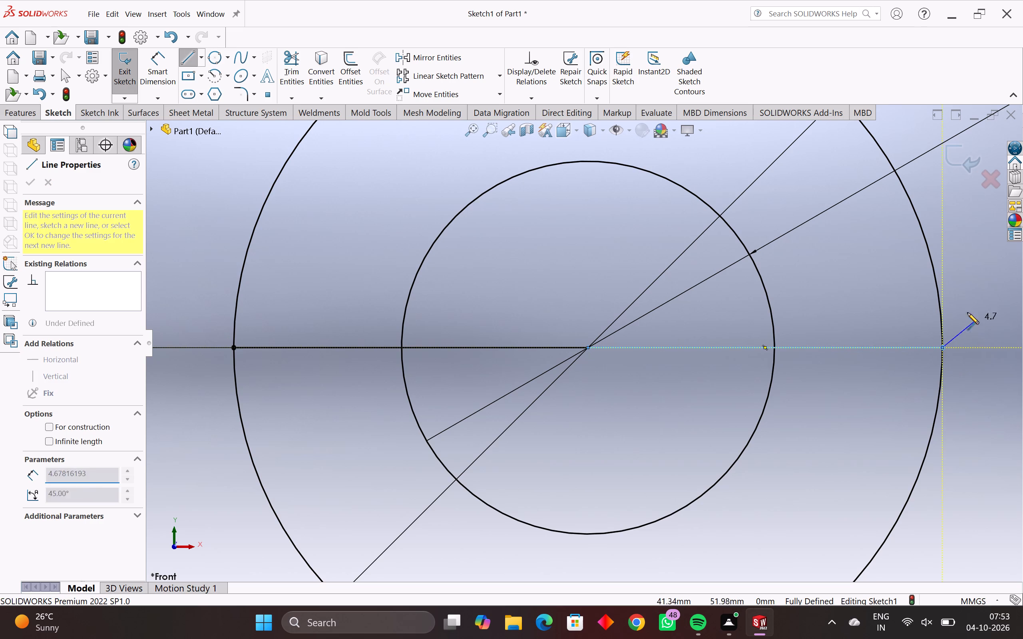
key(Escape)
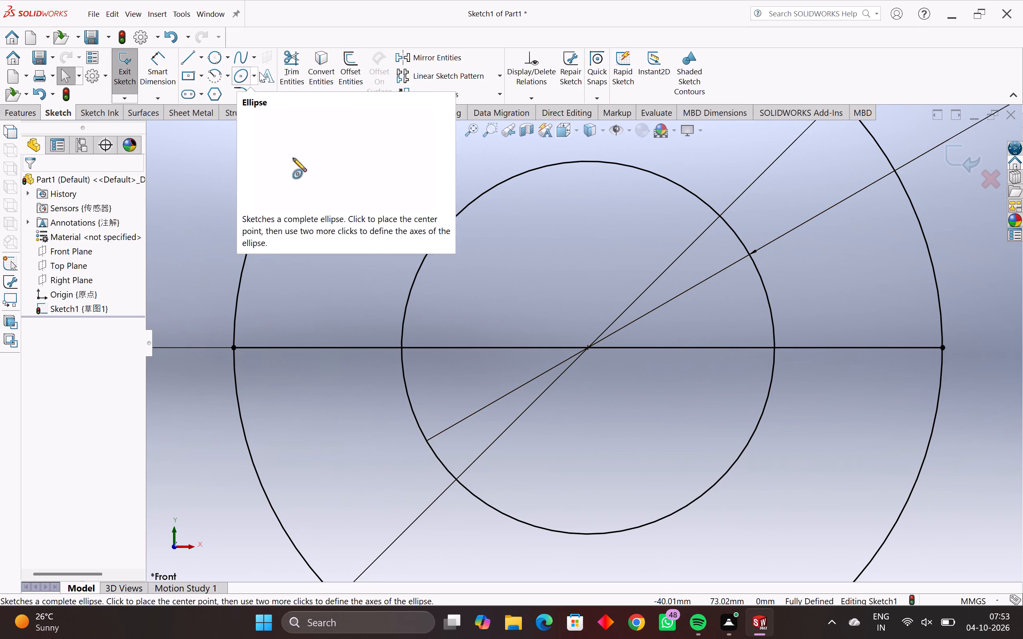
Trim away the horizontal line portions inside the 40 mm circle and the lower half of the 76 mm circle.
click(292, 62)
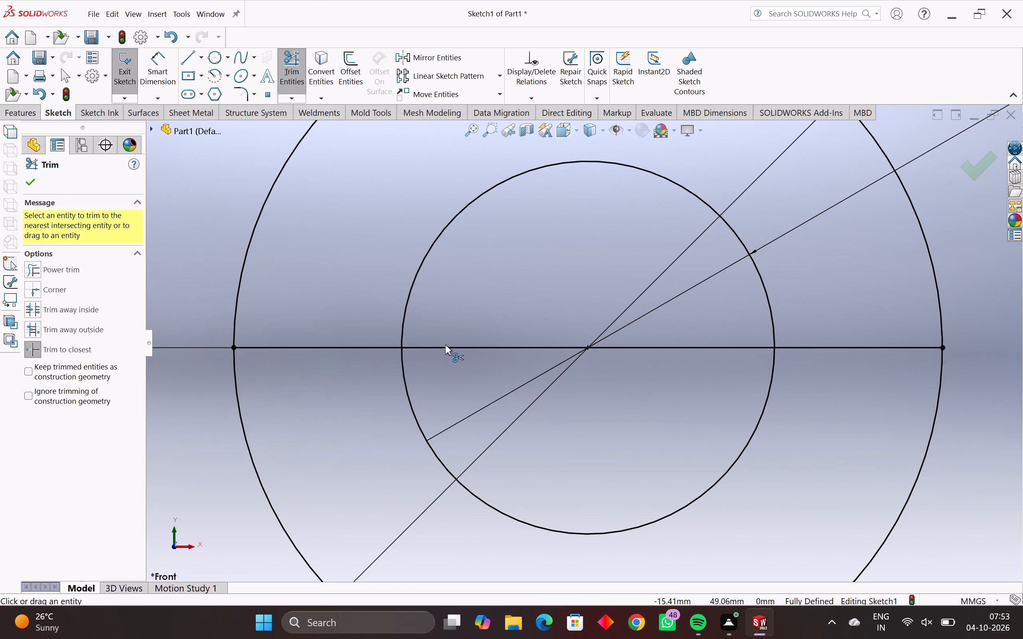
click(474, 345)
triple_click(472, 347)
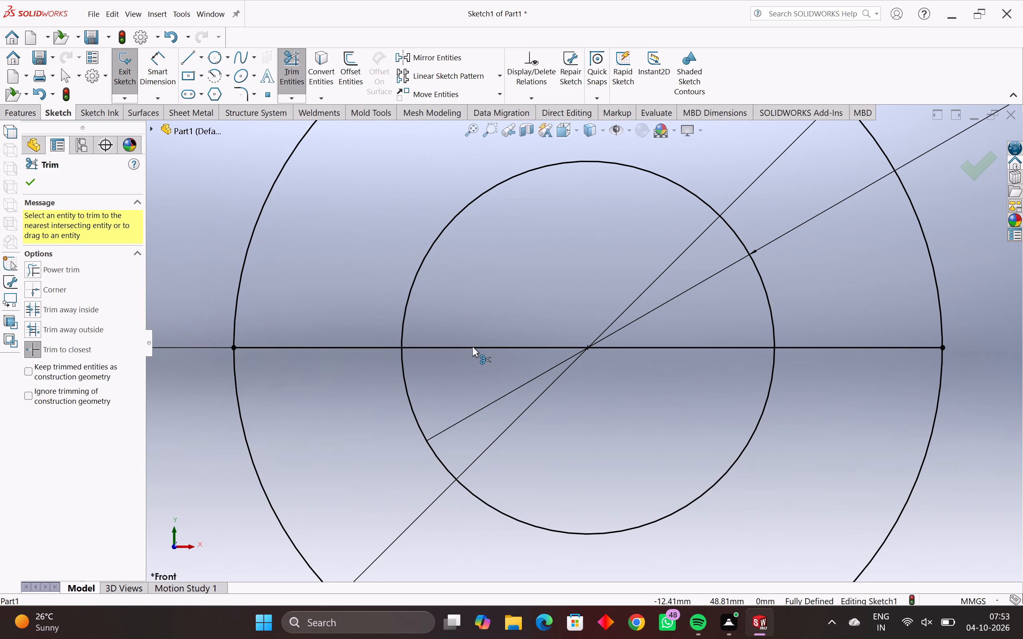
click(708, 348)
middle_drag(704, 365, 715, 378)
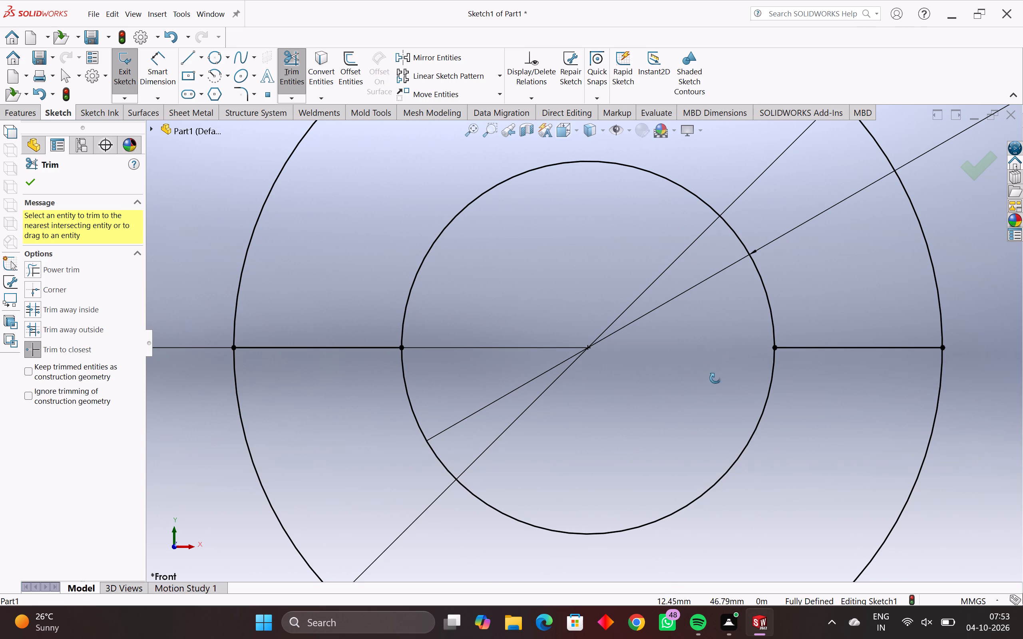
middle_drag(715, 378, 722, 429)
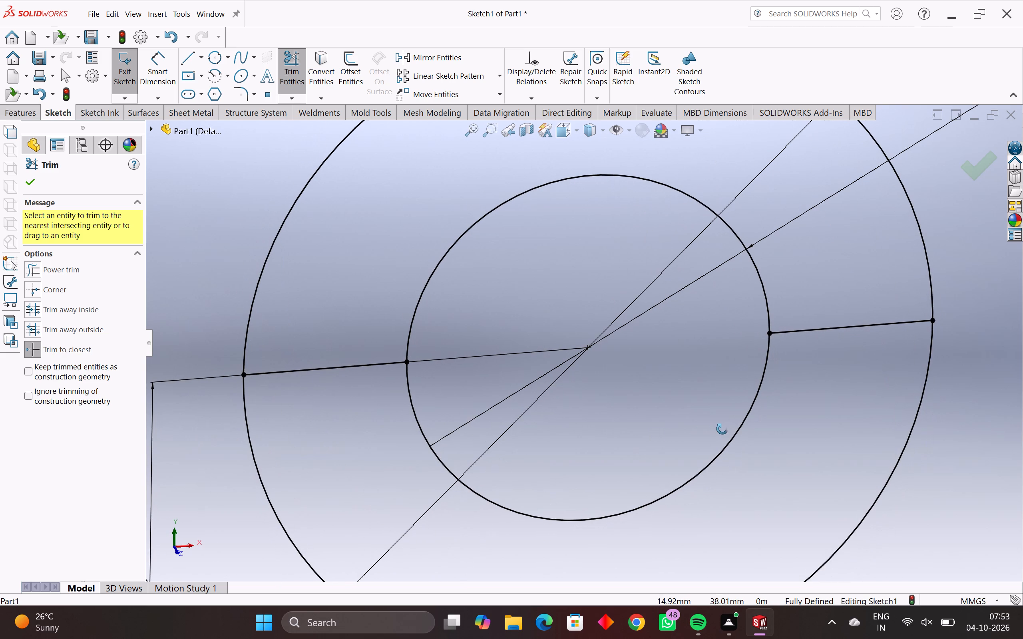
middle_drag(722, 429, 723, 430)
scroll(714, 439, down, 3)
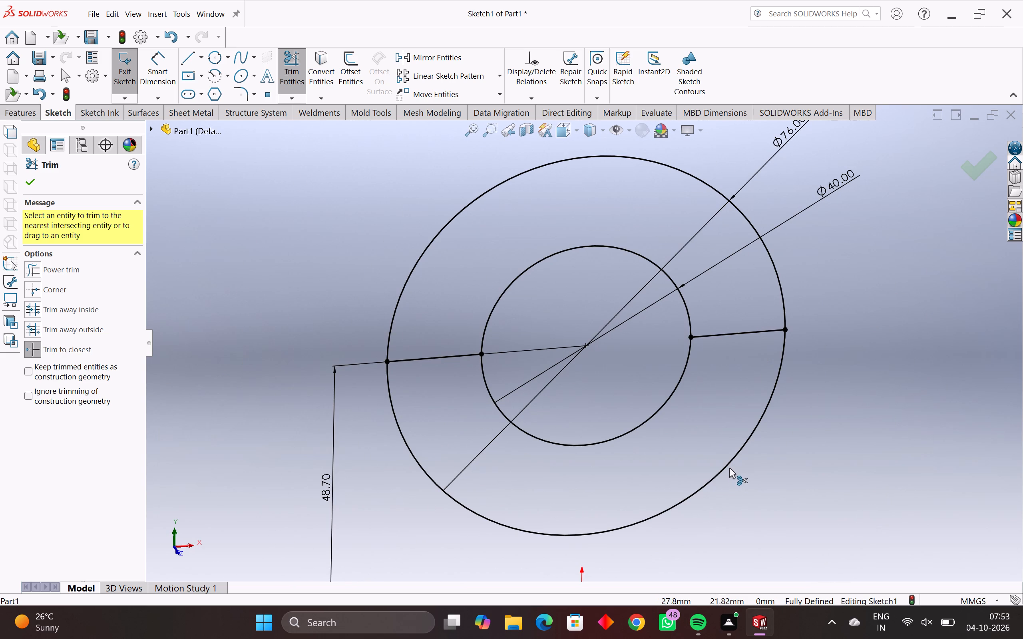
click(728, 467)
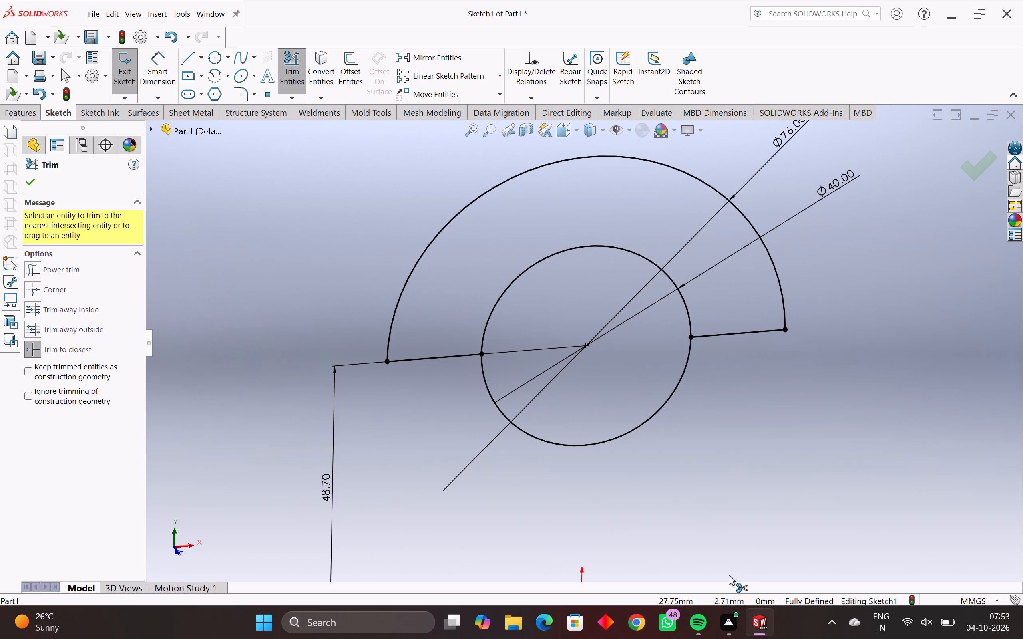
key(Escape)
key(Escape)
key(Escape)
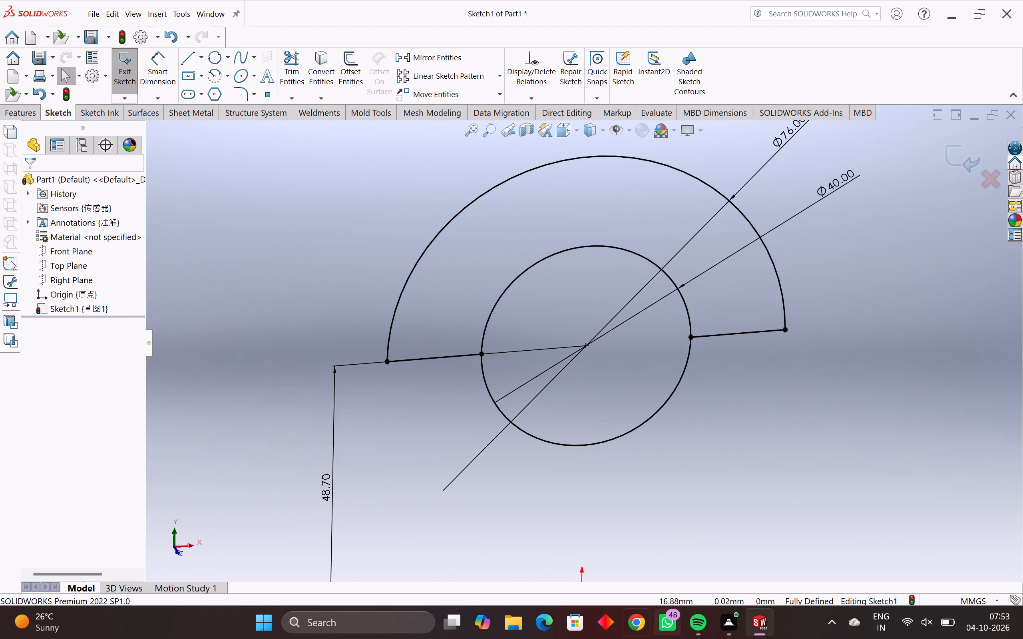
Close the profile below the 76 mm arc with a vertical line about 37 mm long, a base line about 76 mm long, and a second vertical side.
middle_drag(465, 449, 451, 448)
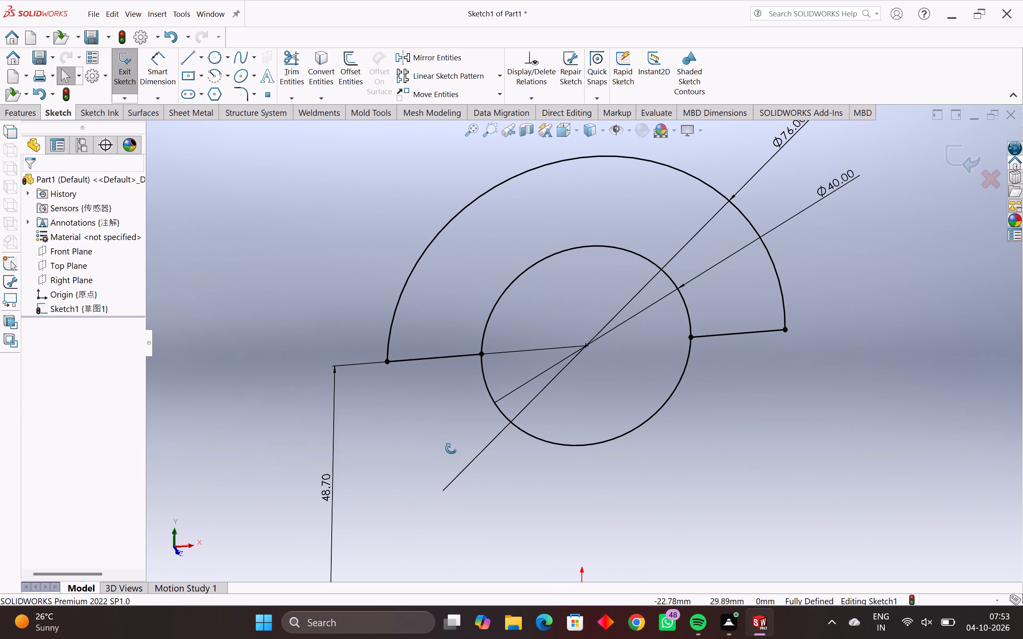
middle_drag(451, 448, 460, 425)
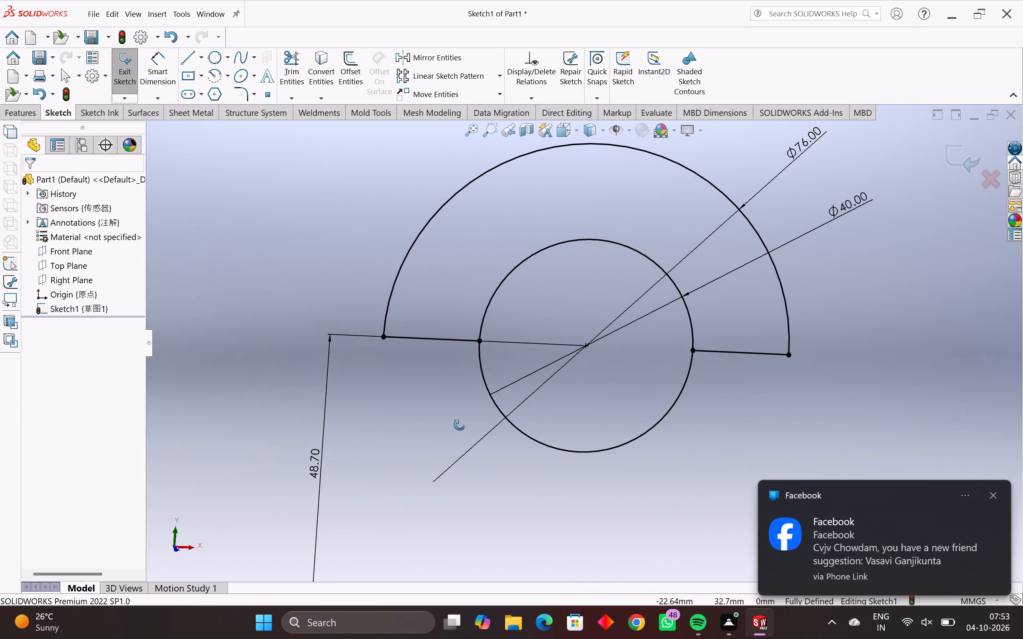
middle_drag(460, 425, 441, 414)
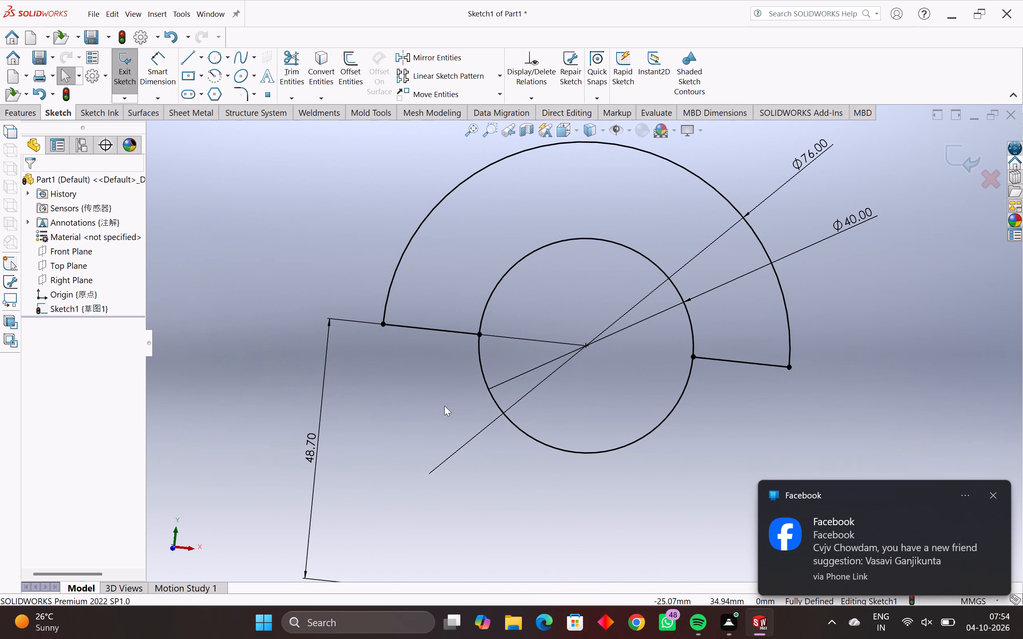
middle_drag(436, 419, 375, 447)
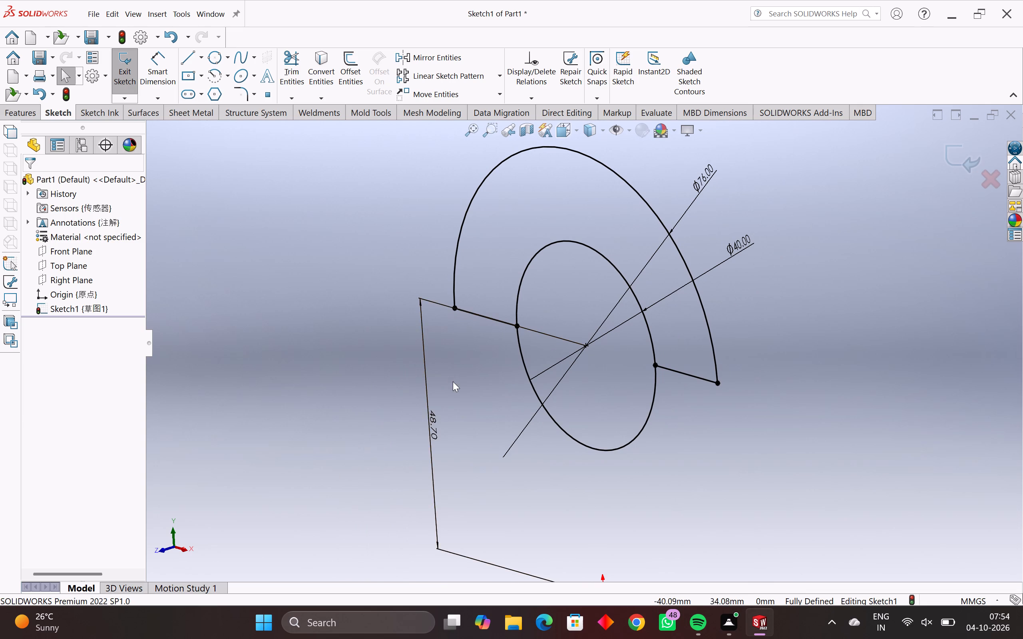
middle_drag(453, 381, 486, 383)
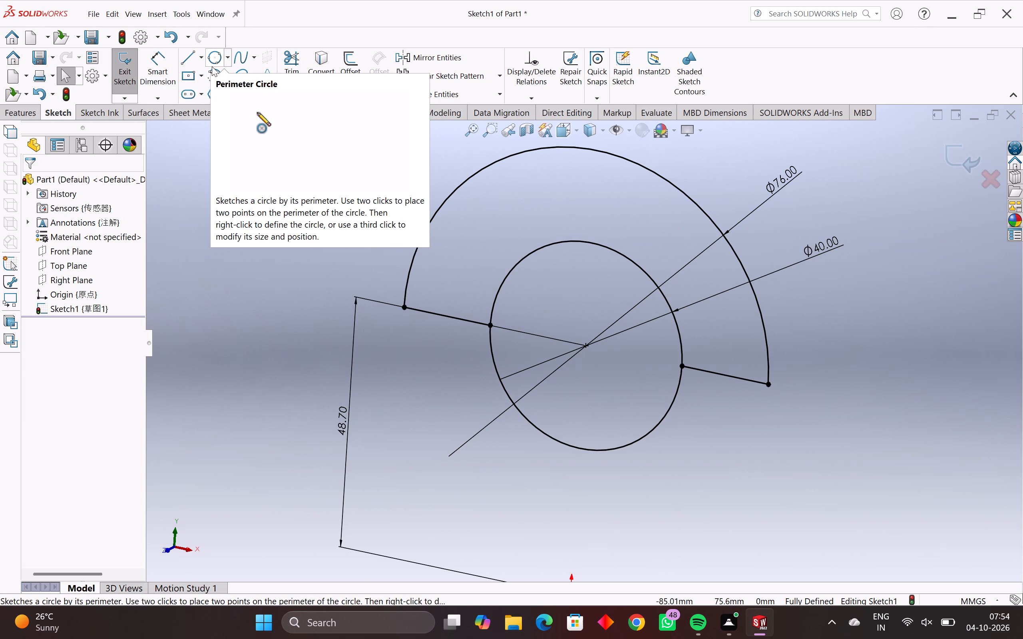
click(184, 58)
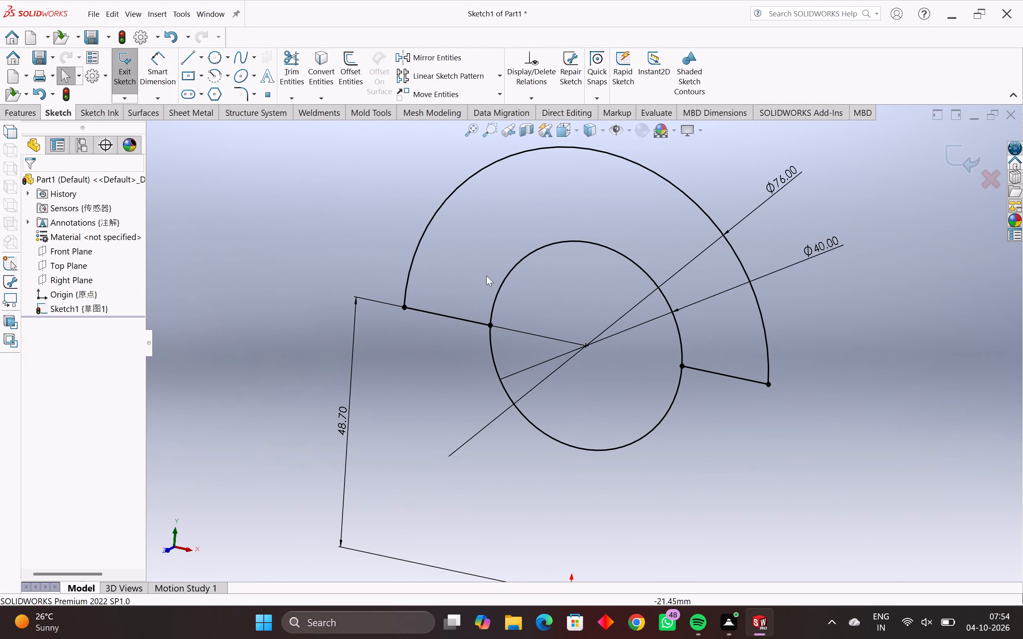
click(403, 305)
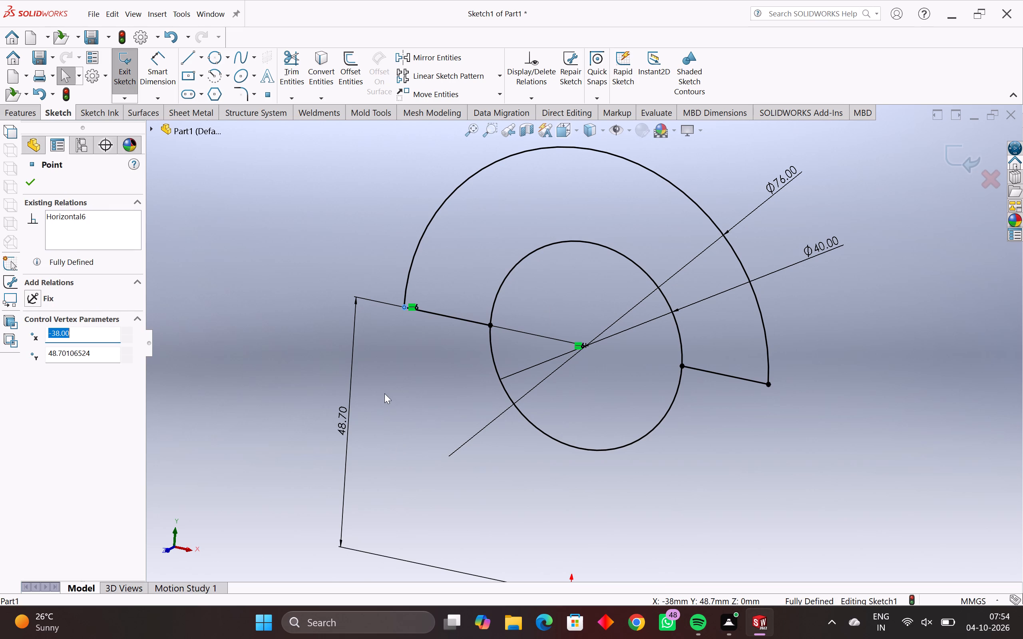
key(Escape)
key(Escape)
key(l)
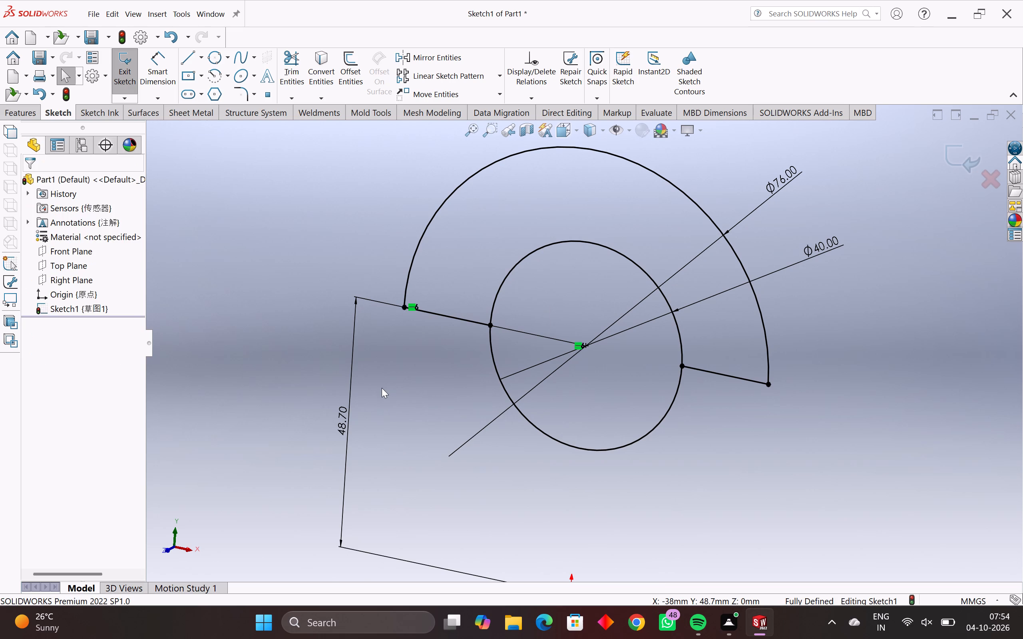
click(404, 307)
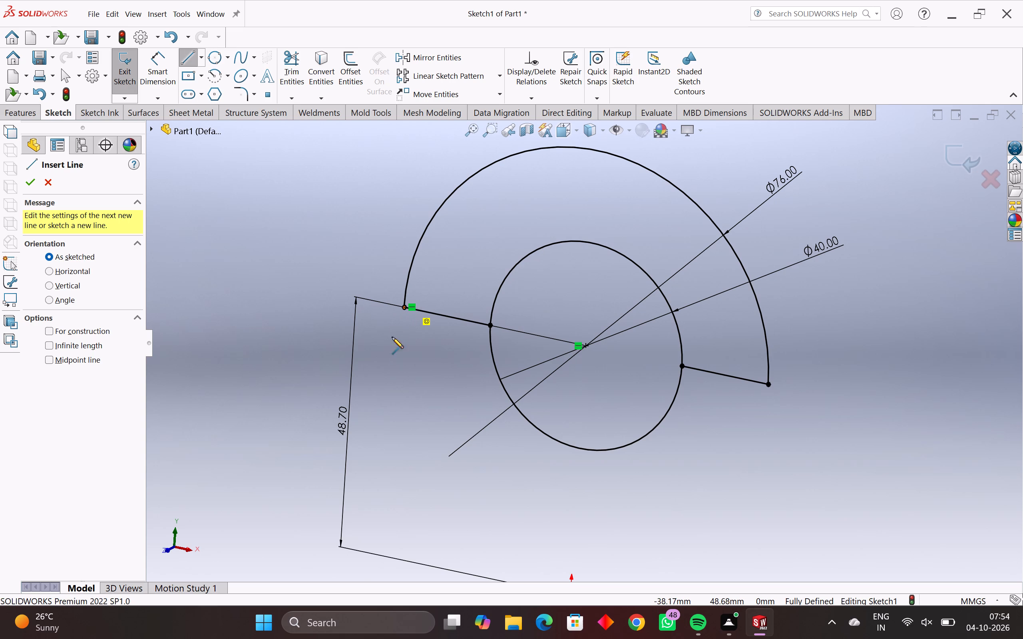
click(391, 494)
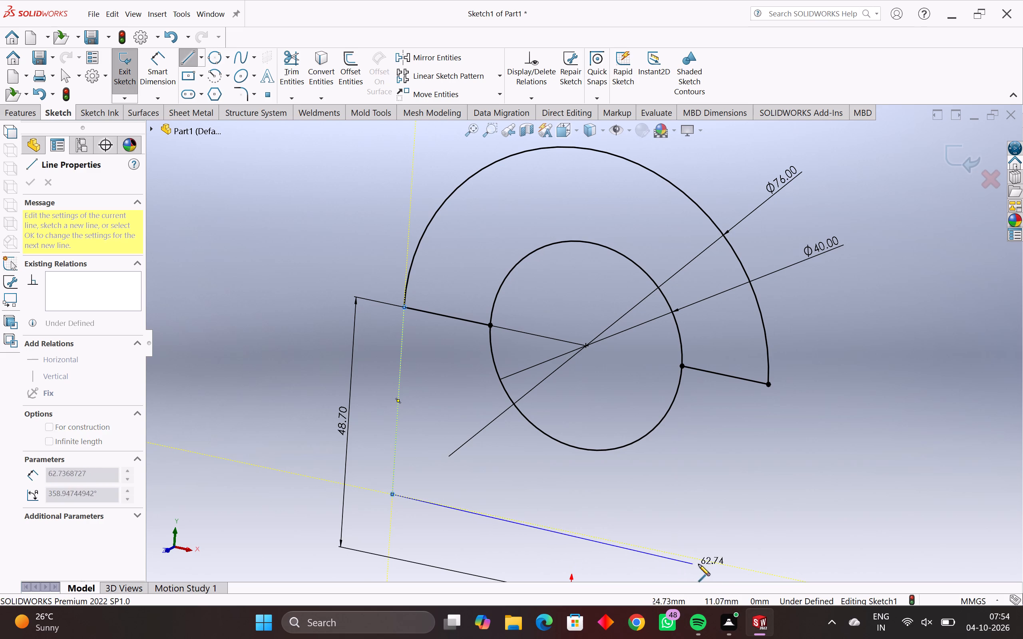
click(756, 569)
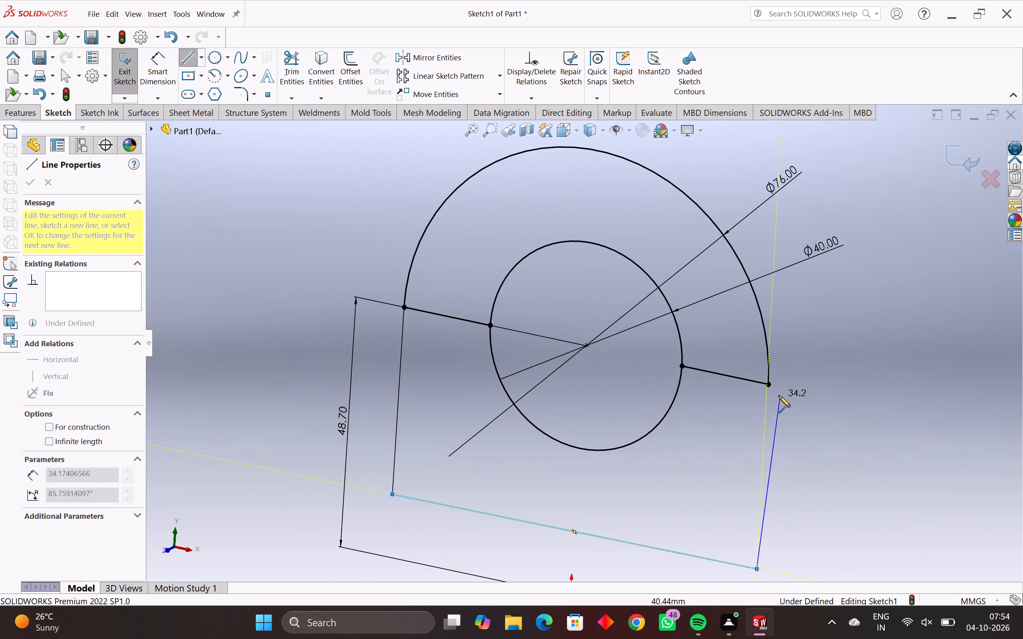
click(770, 384)
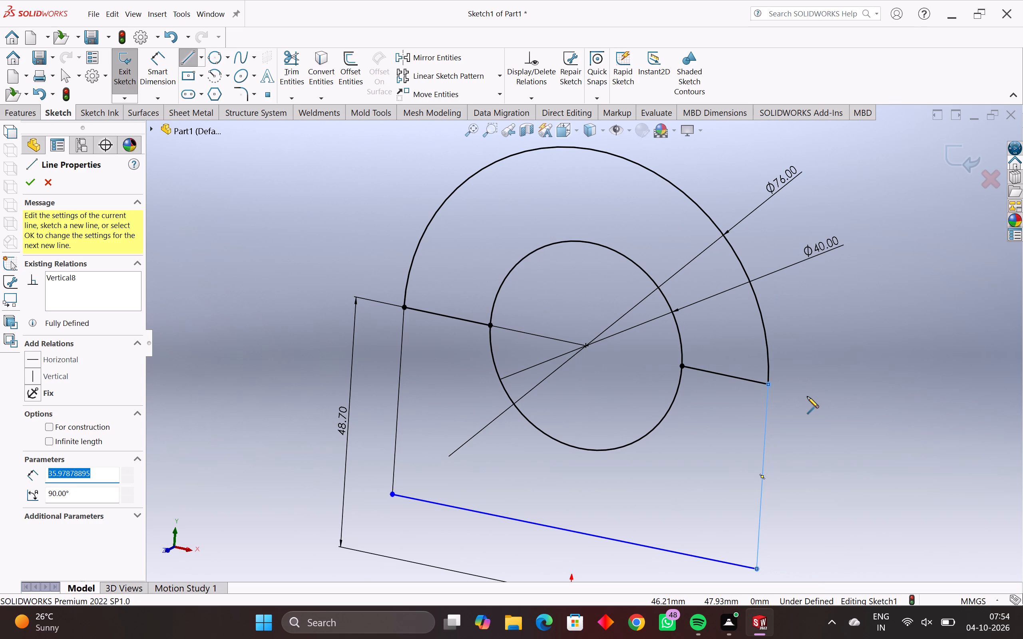
scroll(789, 398, up, 3)
scroll(738, 387, up, 3)
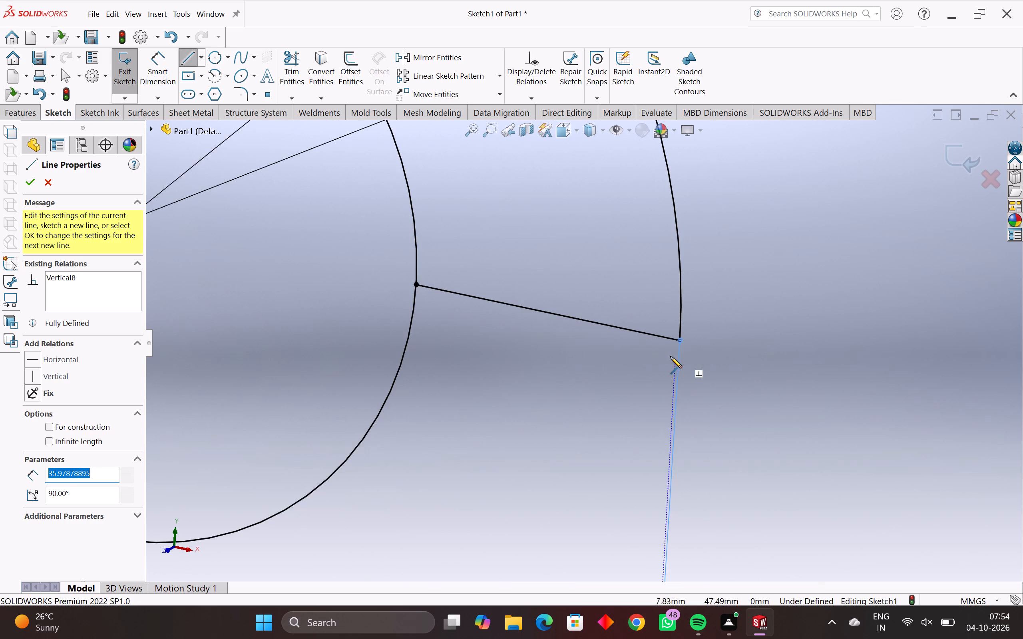
scroll(669, 356, up, 3)
key(Escape)
key(Escape)
key(Escape)
Dimension the vertical side line on the positive X side to 36 mm.
middle_drag(627, 393, 662, 391)
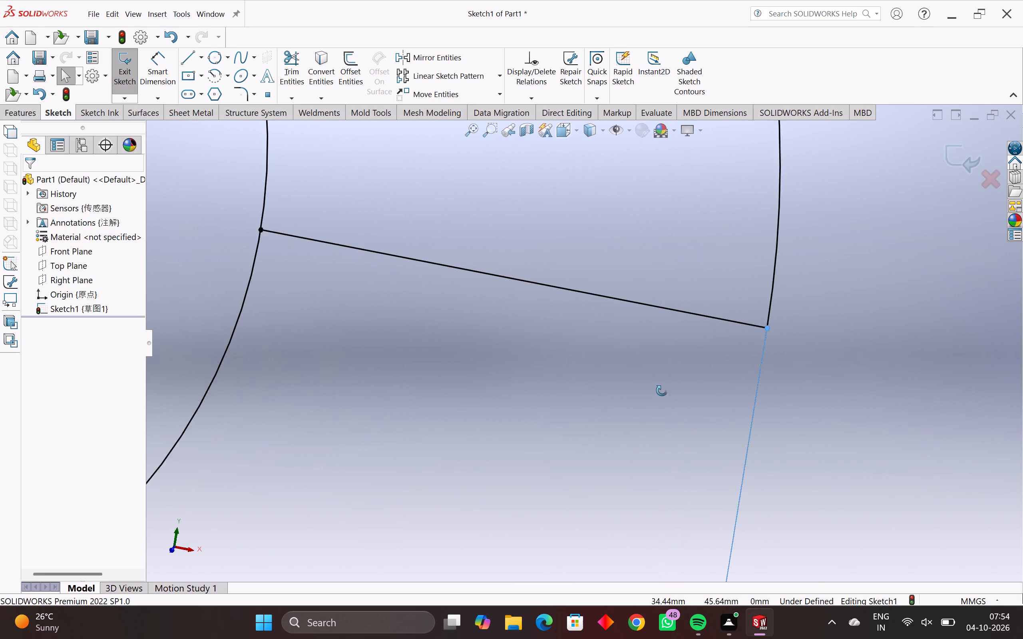
middle_drag(662, 391, 682, 388)
scroll(682, 388, down, 4)
scroll(586, 450, down, 3)
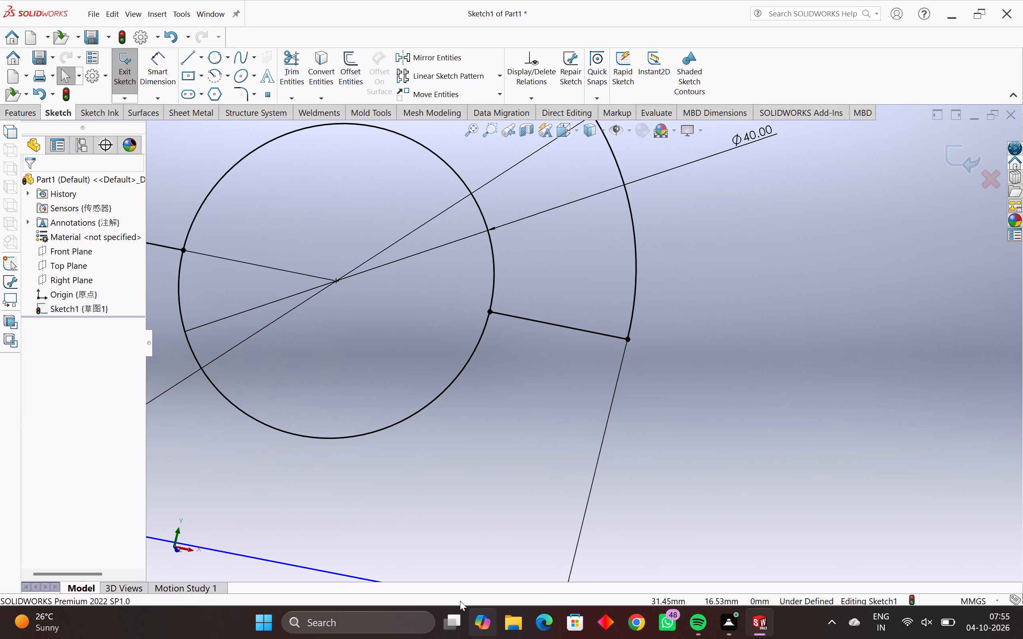
scroll(509, 398, down, 3)
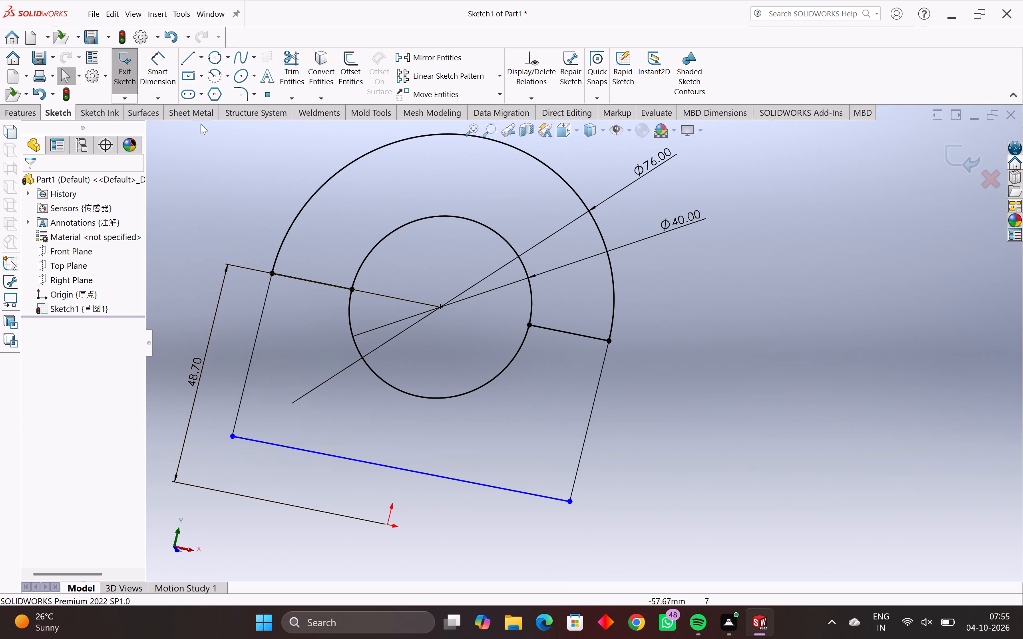
click(155, 64)
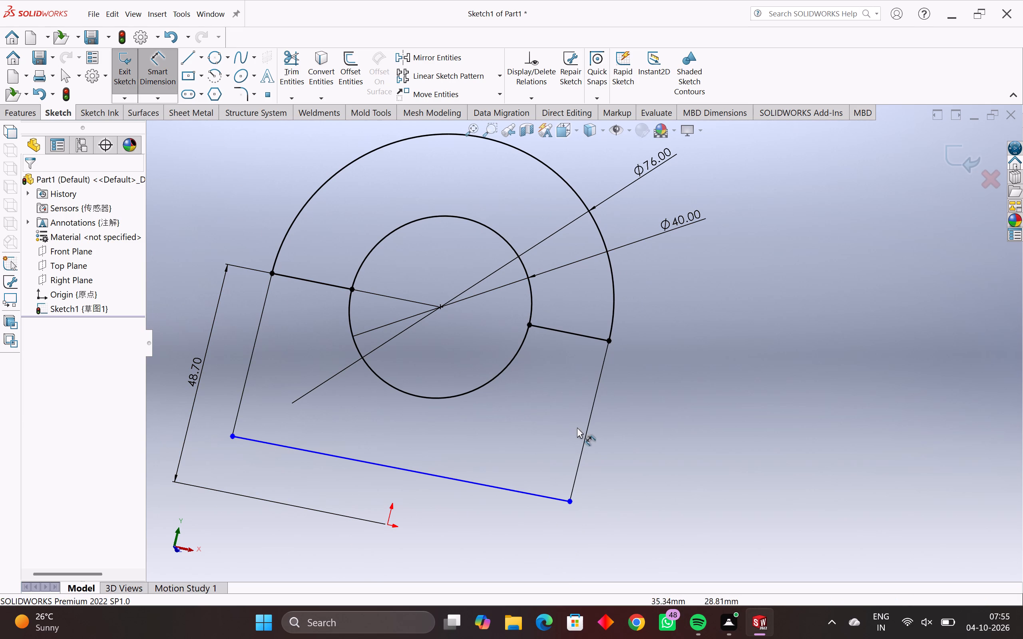
click(590, 419)
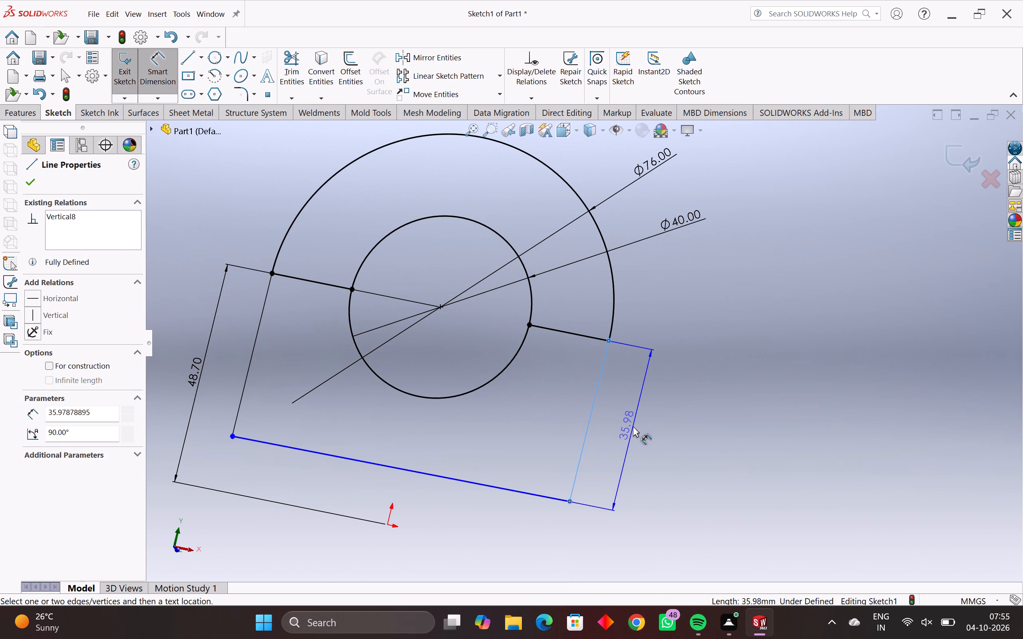
click(633, 426)
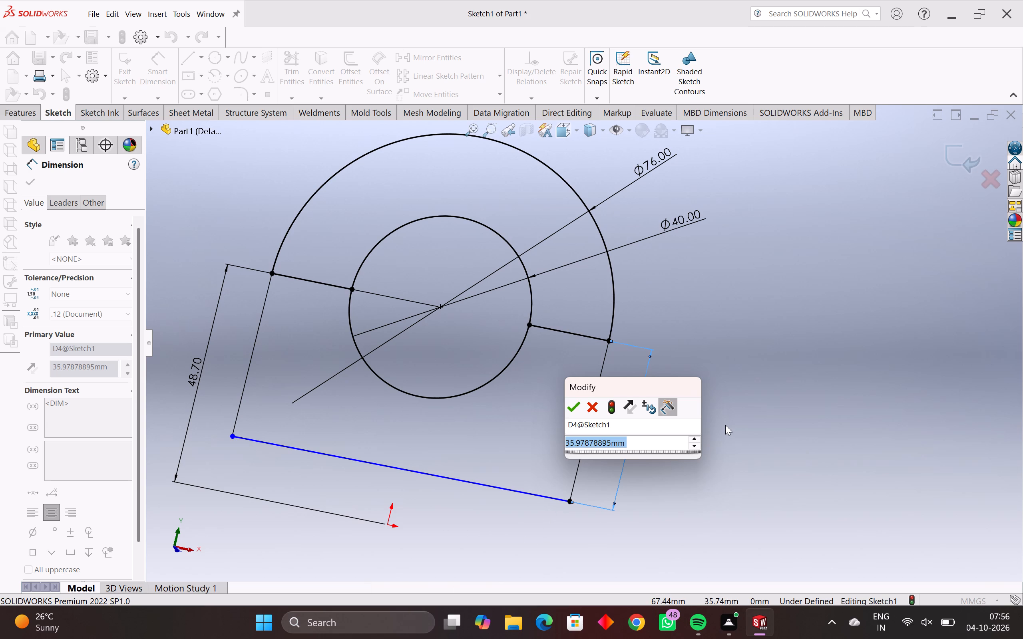
text(36)
key(Return)
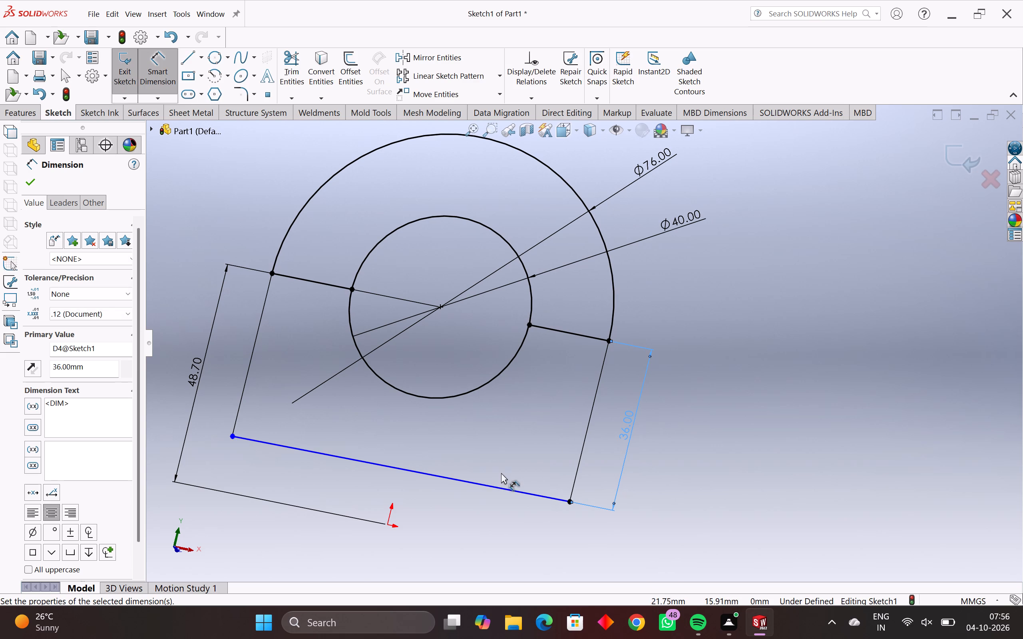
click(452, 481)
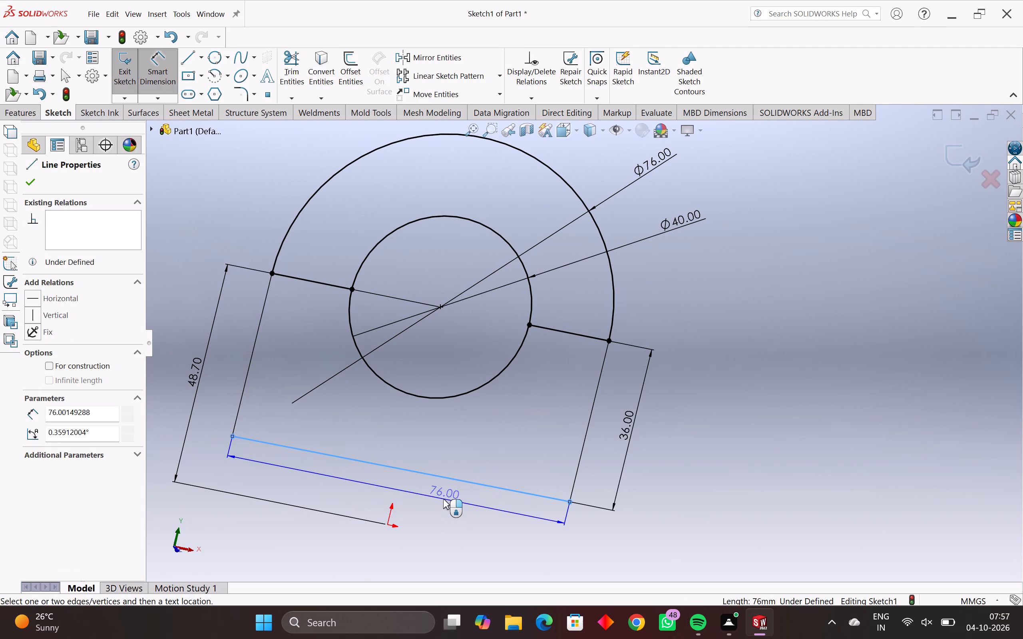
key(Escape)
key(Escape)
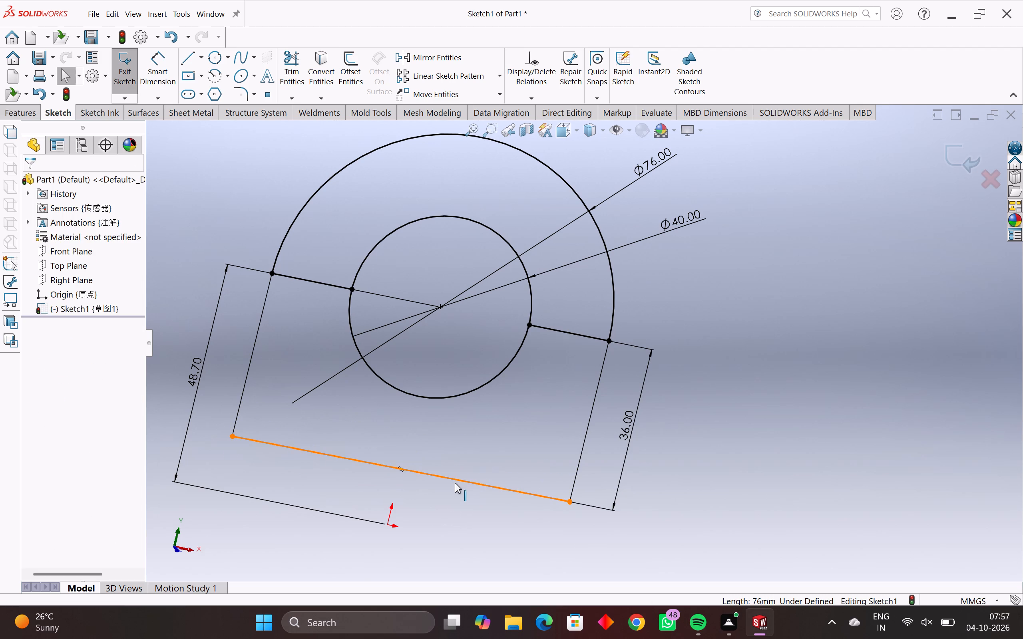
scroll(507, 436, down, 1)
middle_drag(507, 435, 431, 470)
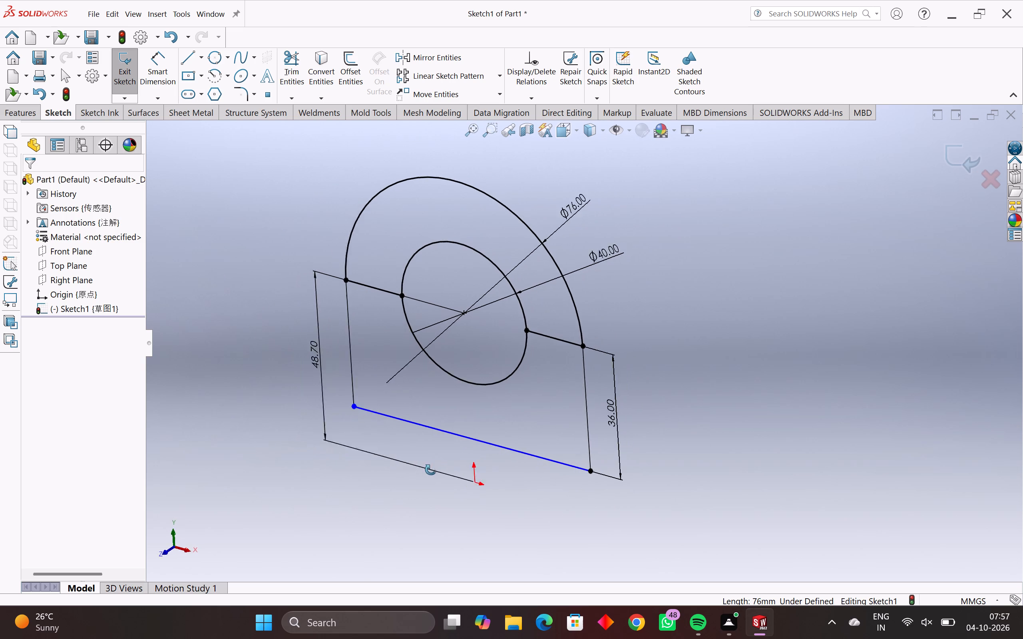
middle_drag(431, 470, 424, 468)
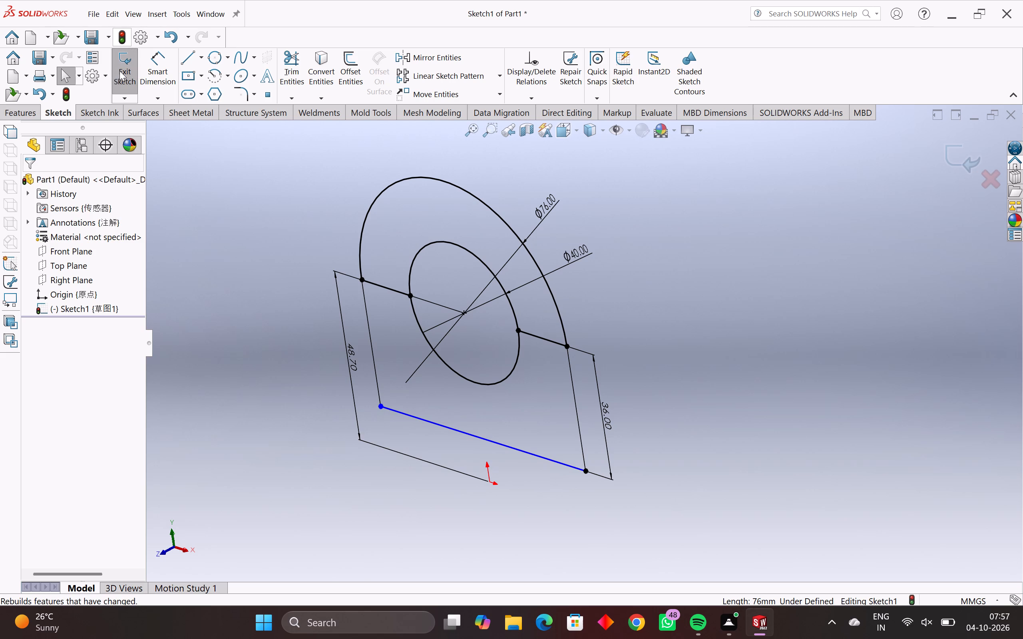
Fully define the selected entities of the whole Sketch1 profile with automatically calculated relations and dimensions.
drag(740, 181, 477, 401)
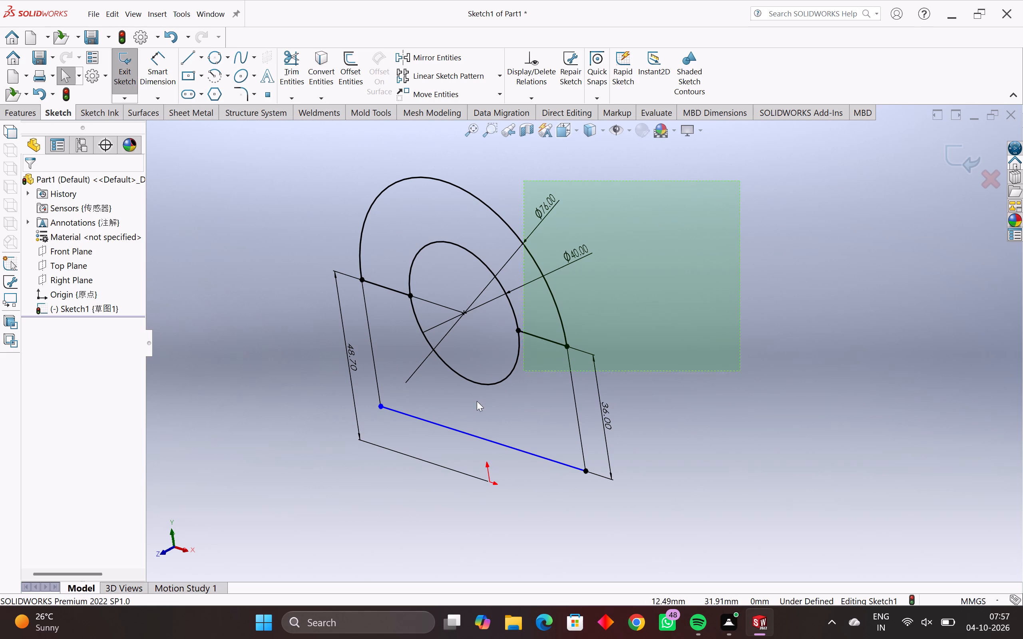
drag(477, 401, 268, 506)
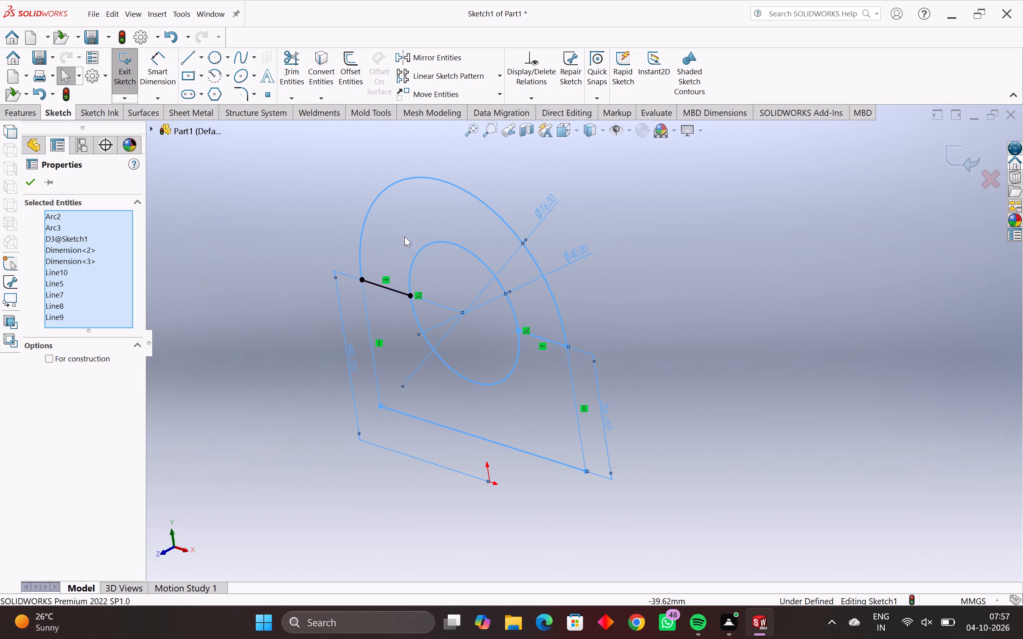
click(537, 98)
click(542, 149)
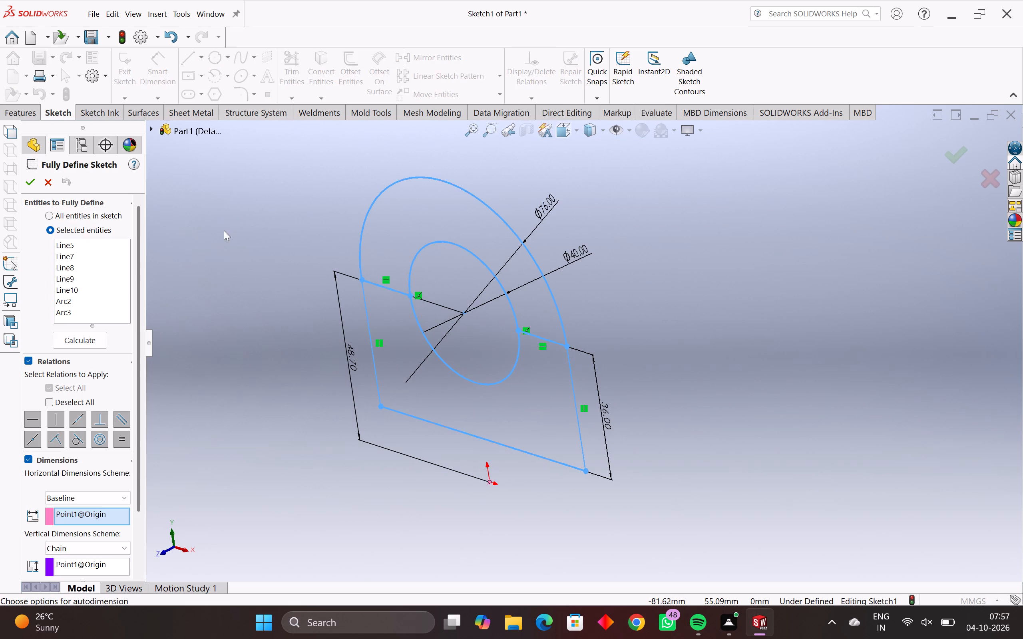
drag(97, 341, 93, 341)
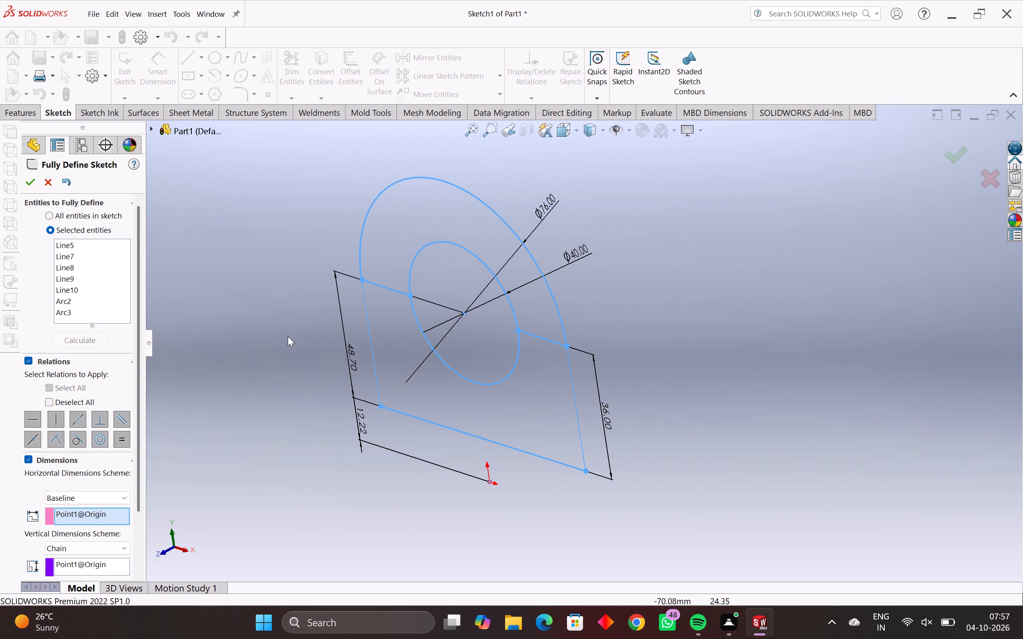
middle_drag(288, 336, 342, 342)
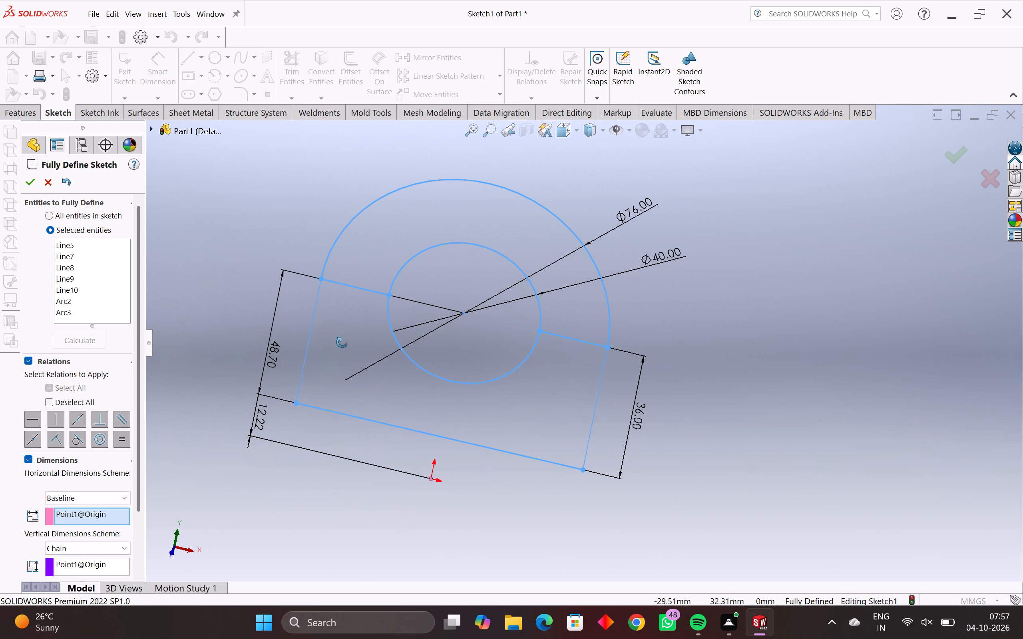
middle_drag(342, 342, 336, 313)
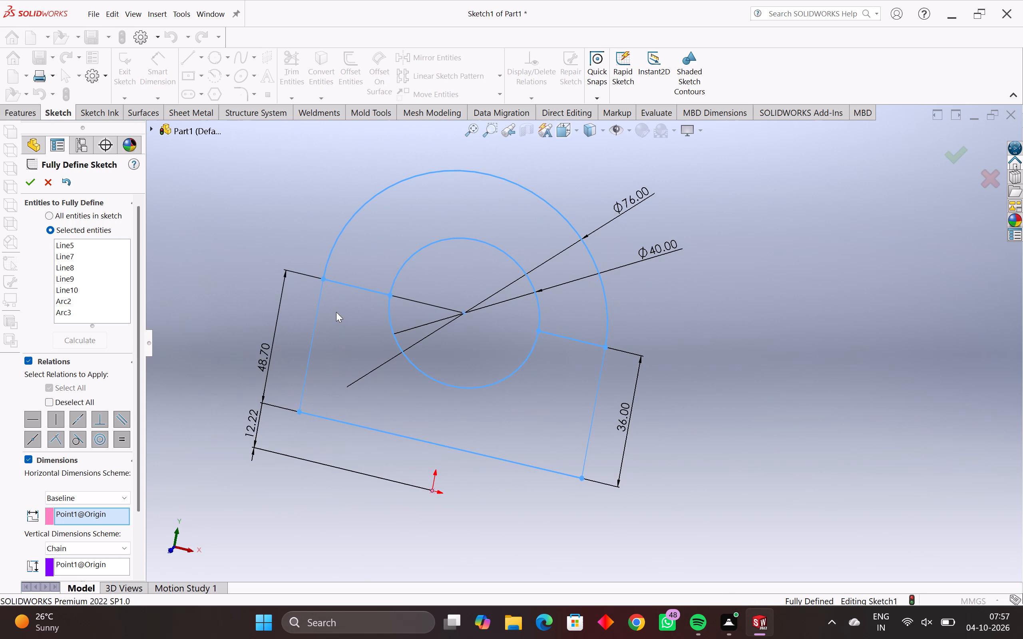
middle_drag(261, 306, 292, 313)
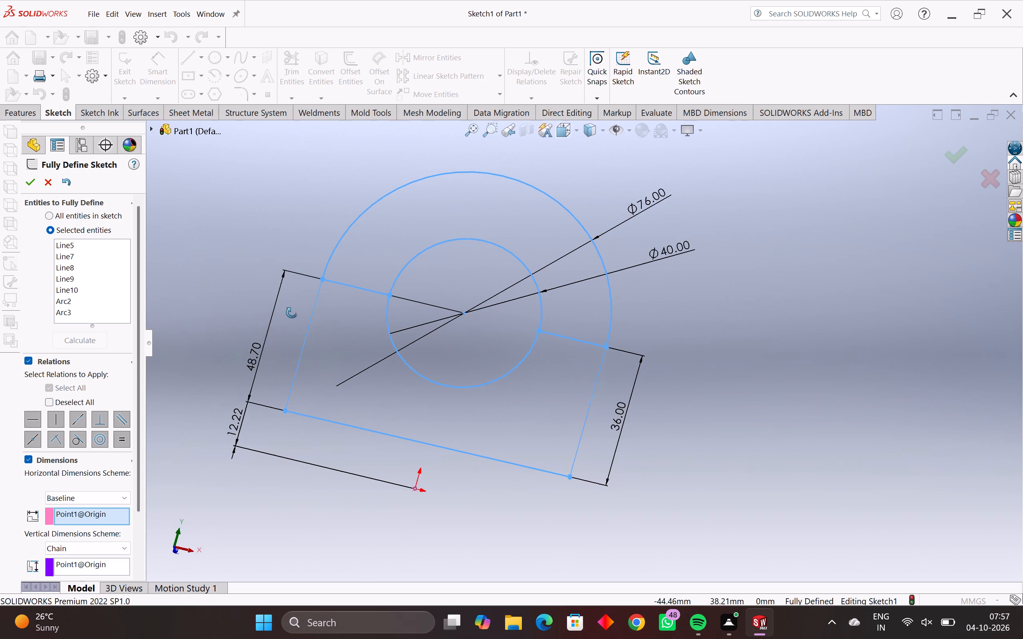
middle_drag(292, 313, 308, 303)
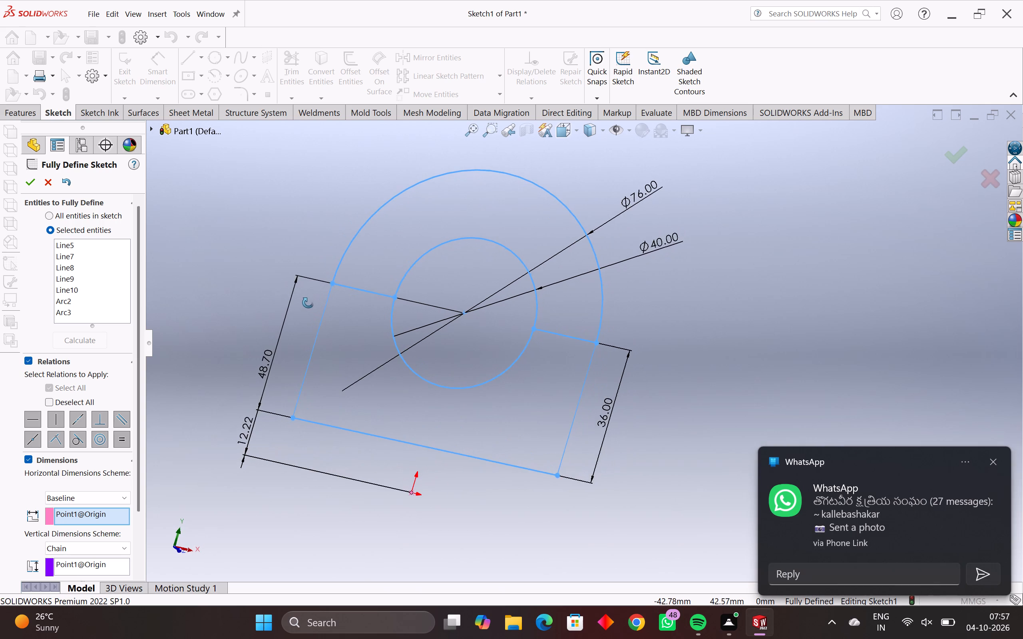
middle_drag(308, 303, 239, 317)
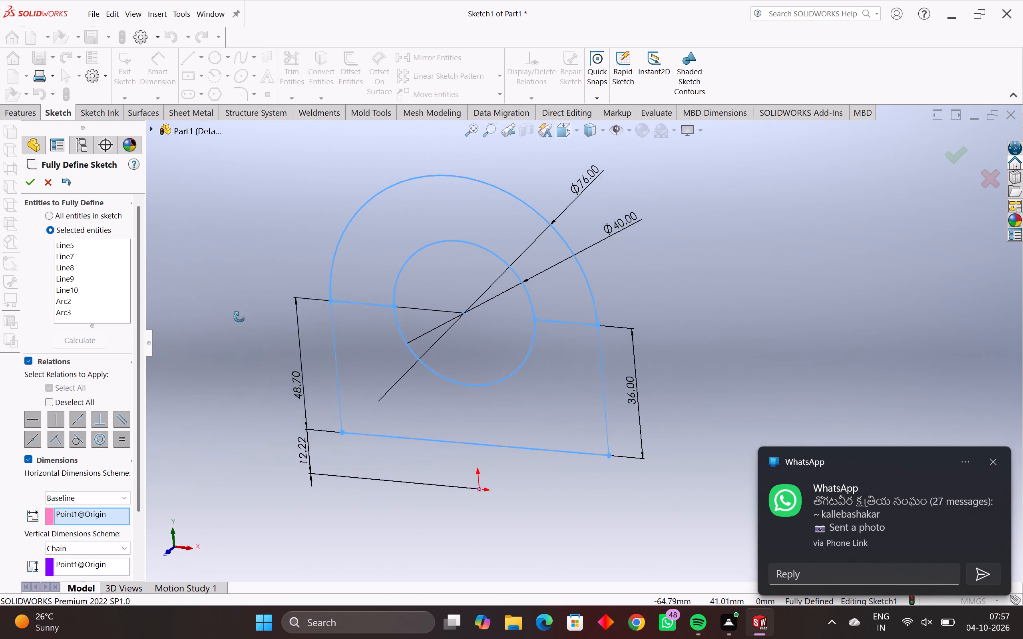
middle_drag(239, 317, 339, 326)
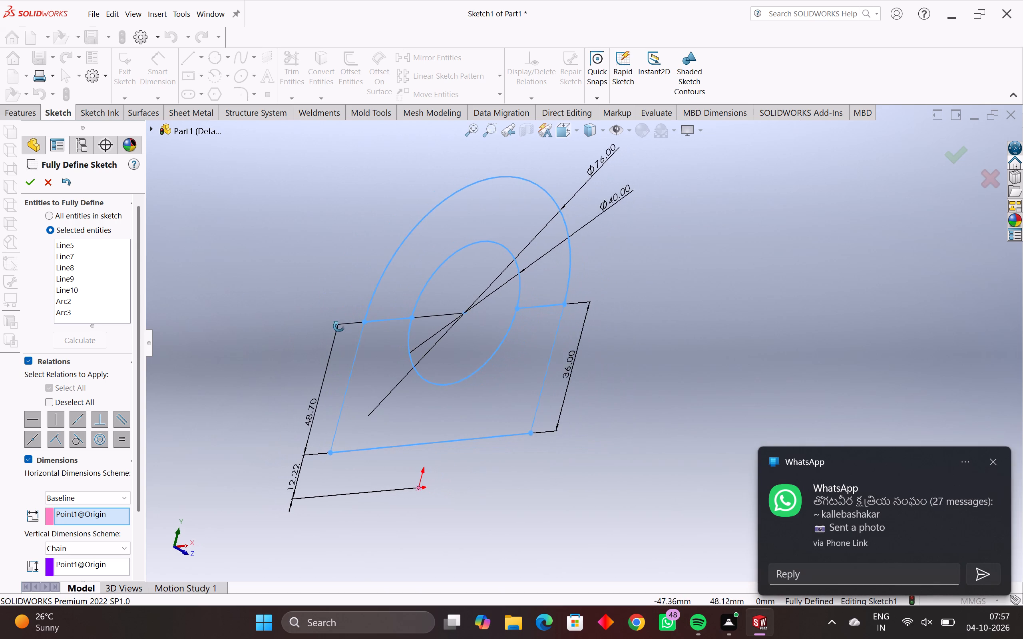
middle_drag(339, 326, 363, 349)
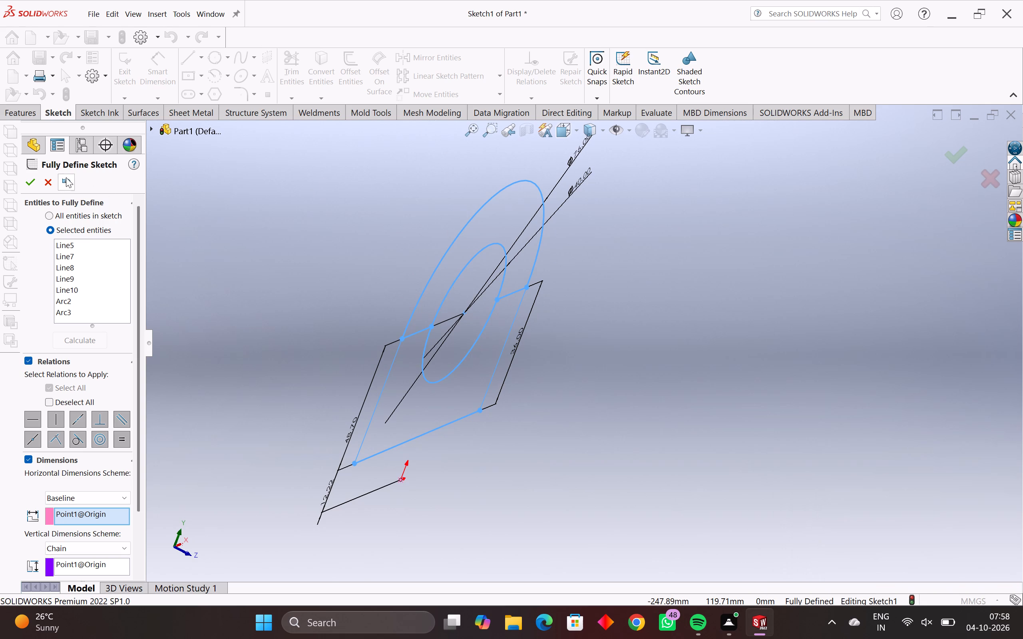
click(31, 183)
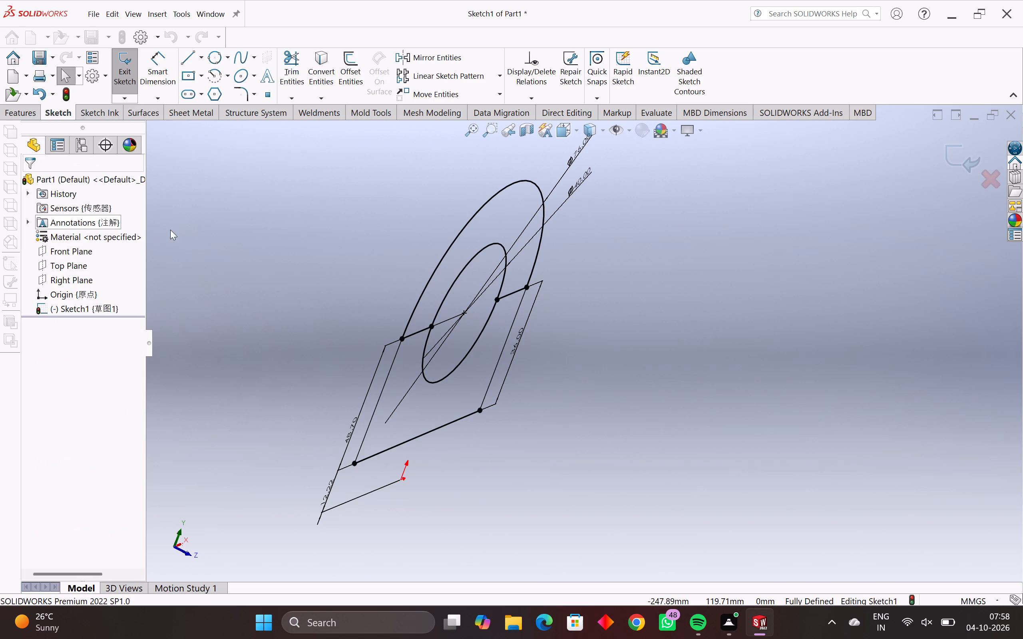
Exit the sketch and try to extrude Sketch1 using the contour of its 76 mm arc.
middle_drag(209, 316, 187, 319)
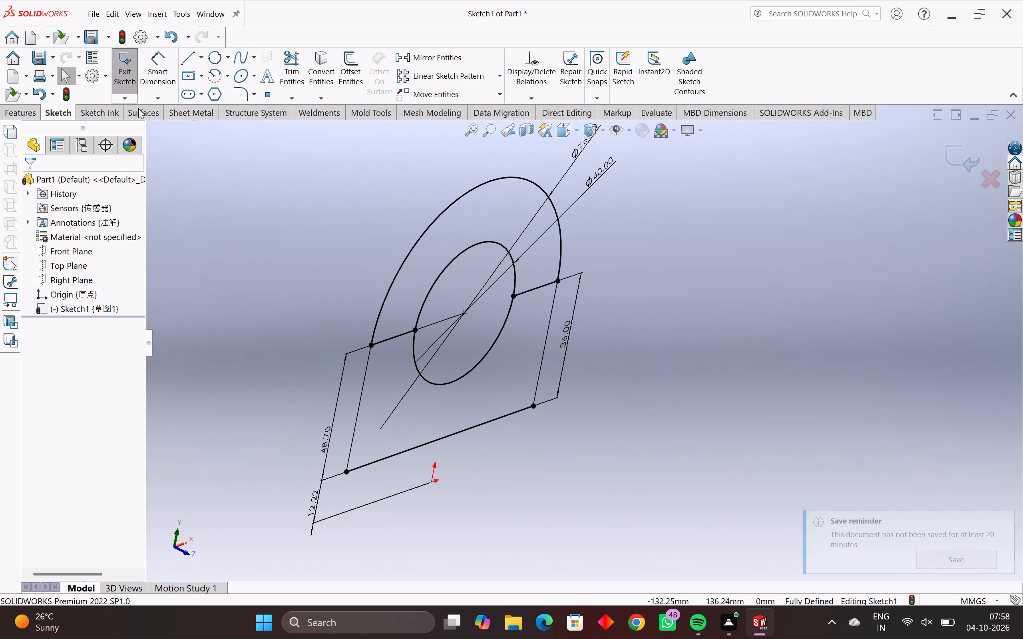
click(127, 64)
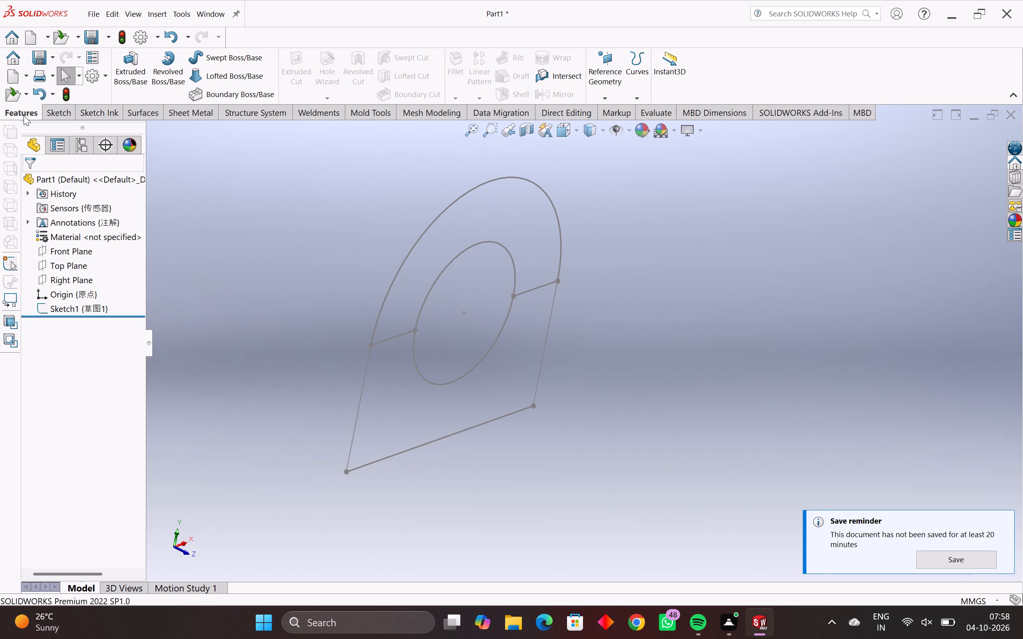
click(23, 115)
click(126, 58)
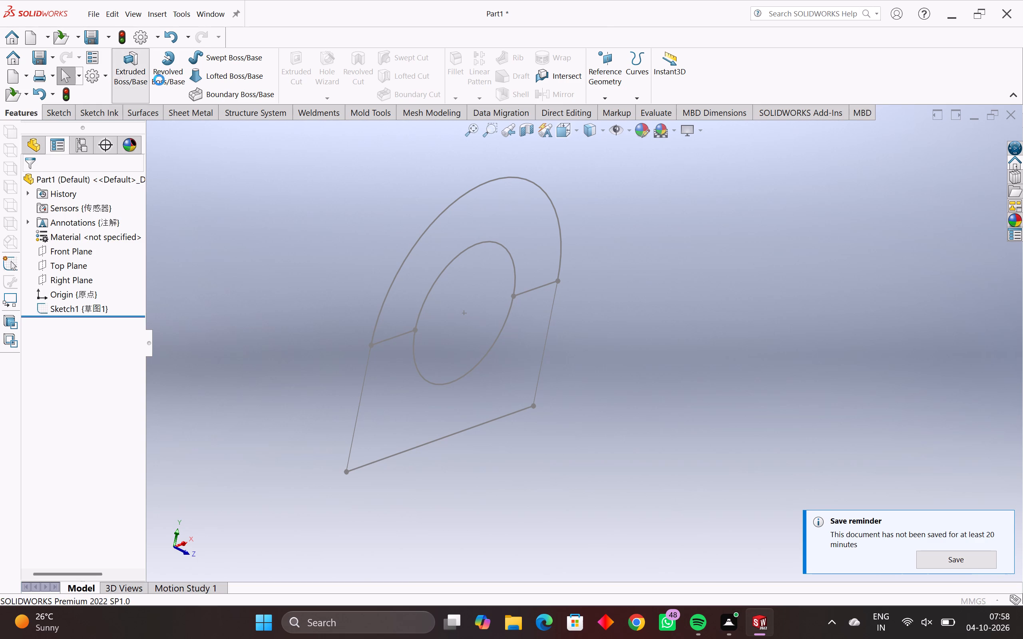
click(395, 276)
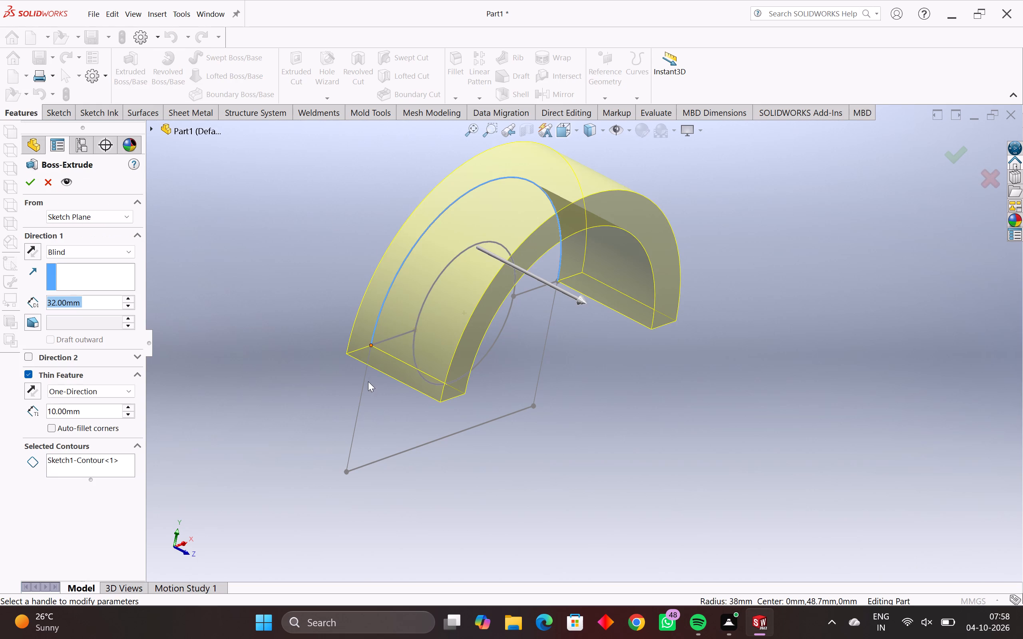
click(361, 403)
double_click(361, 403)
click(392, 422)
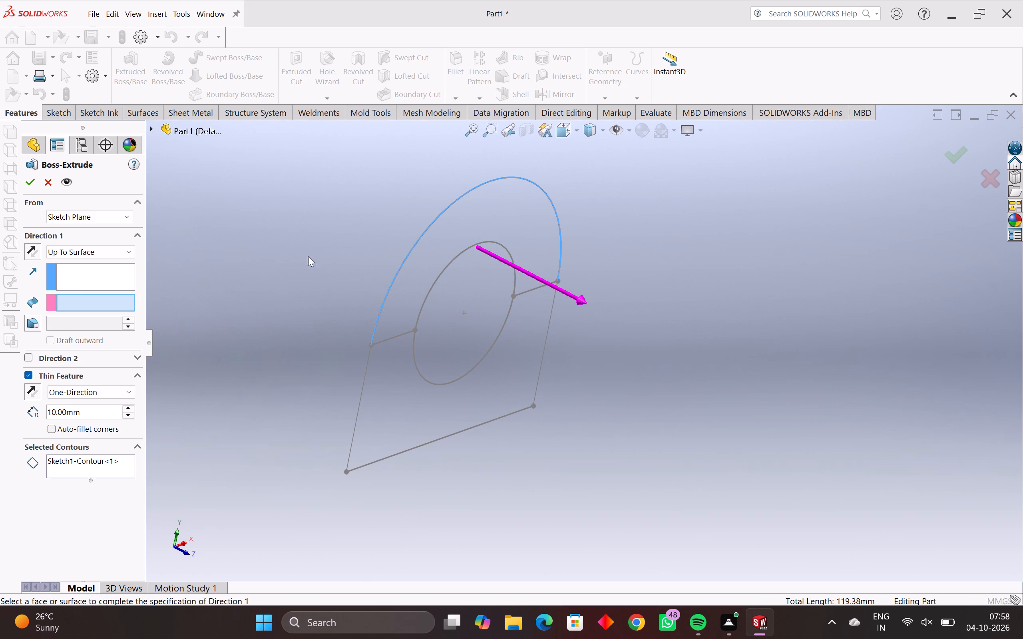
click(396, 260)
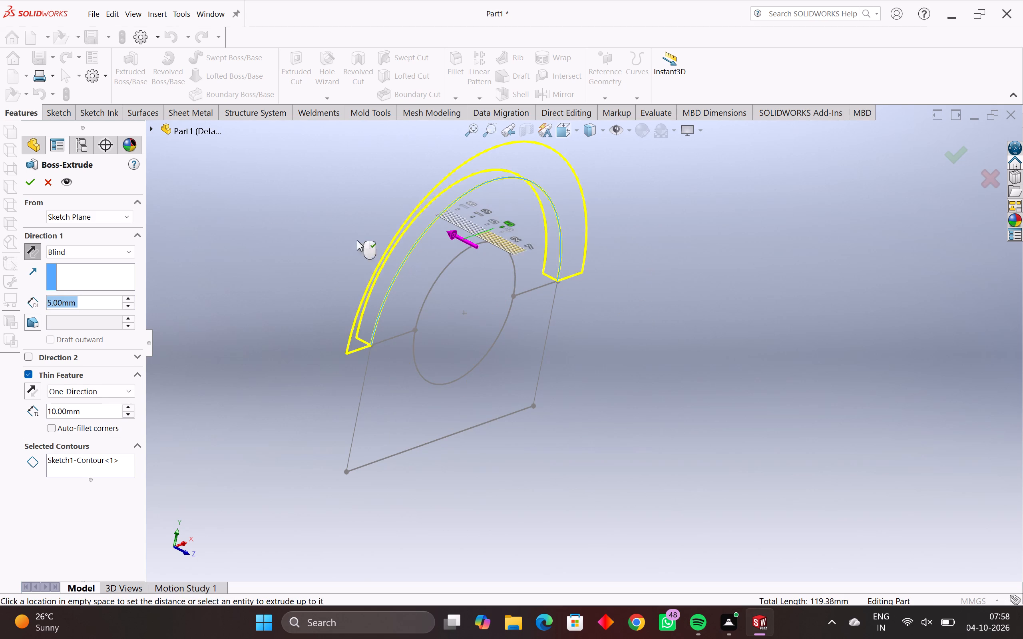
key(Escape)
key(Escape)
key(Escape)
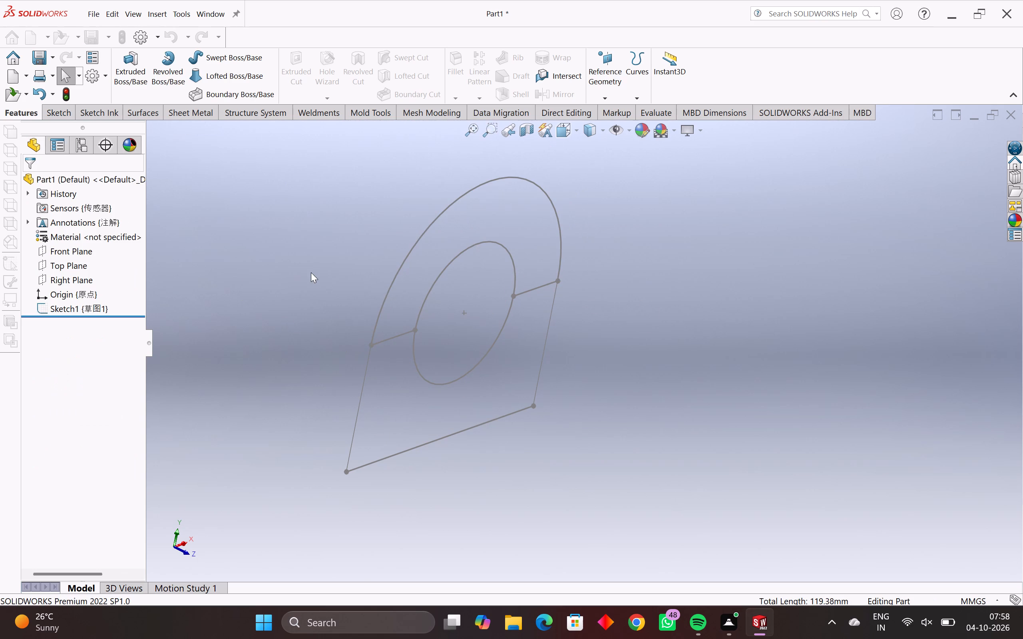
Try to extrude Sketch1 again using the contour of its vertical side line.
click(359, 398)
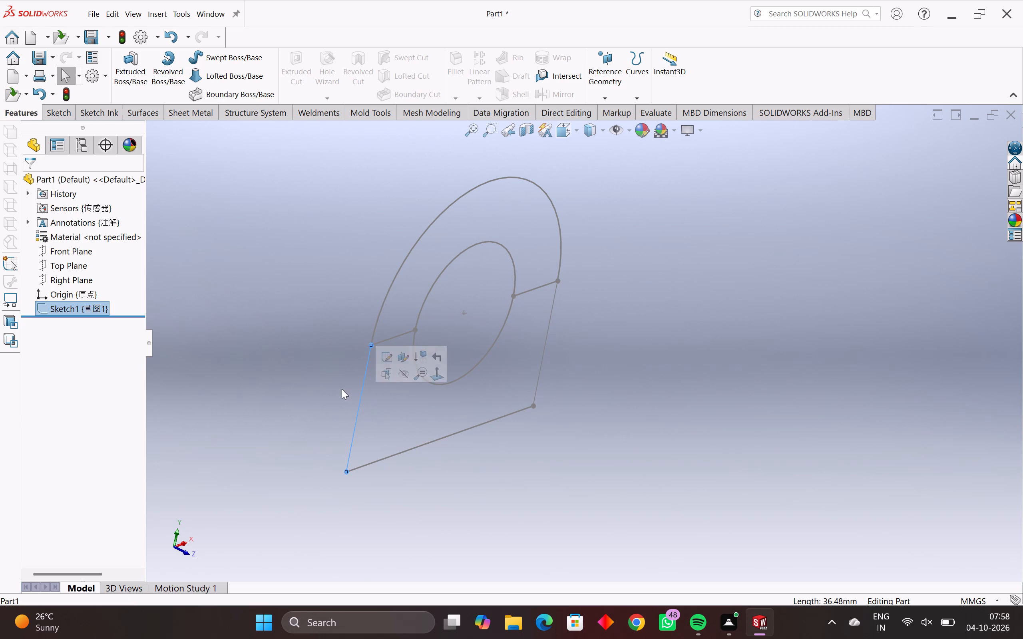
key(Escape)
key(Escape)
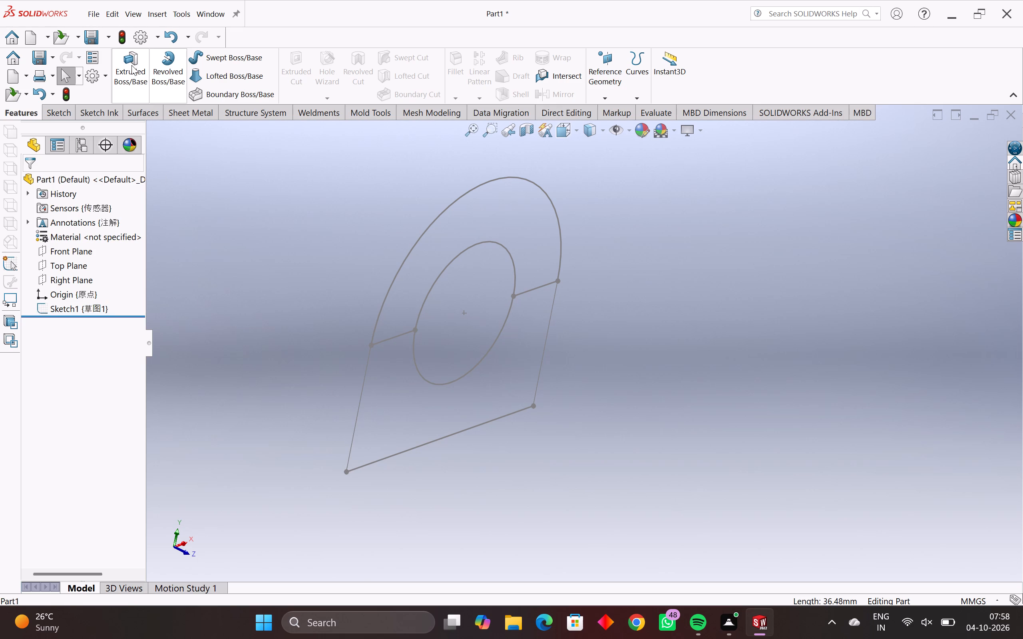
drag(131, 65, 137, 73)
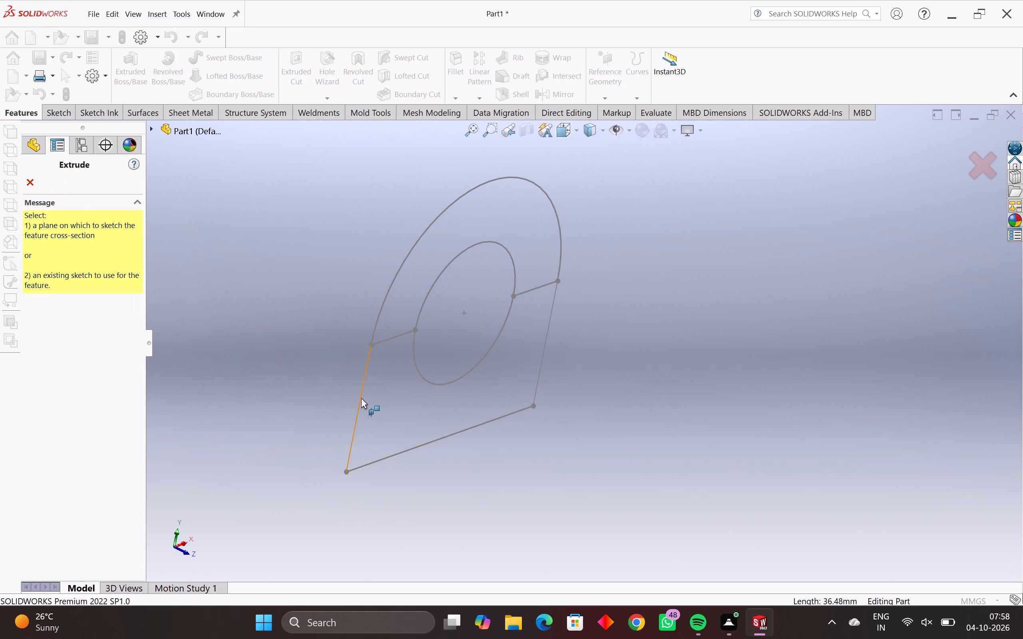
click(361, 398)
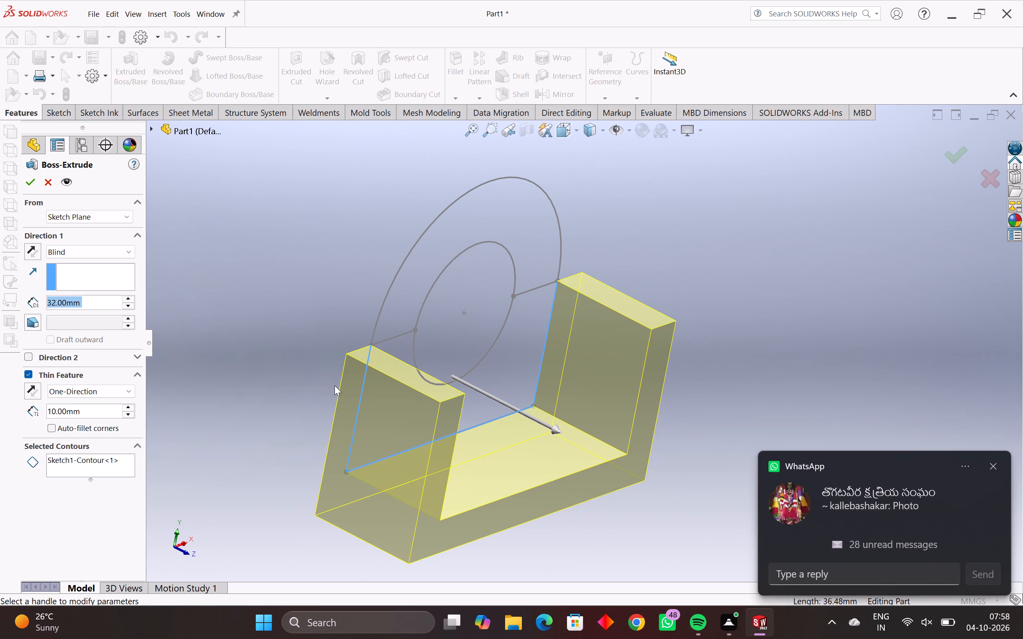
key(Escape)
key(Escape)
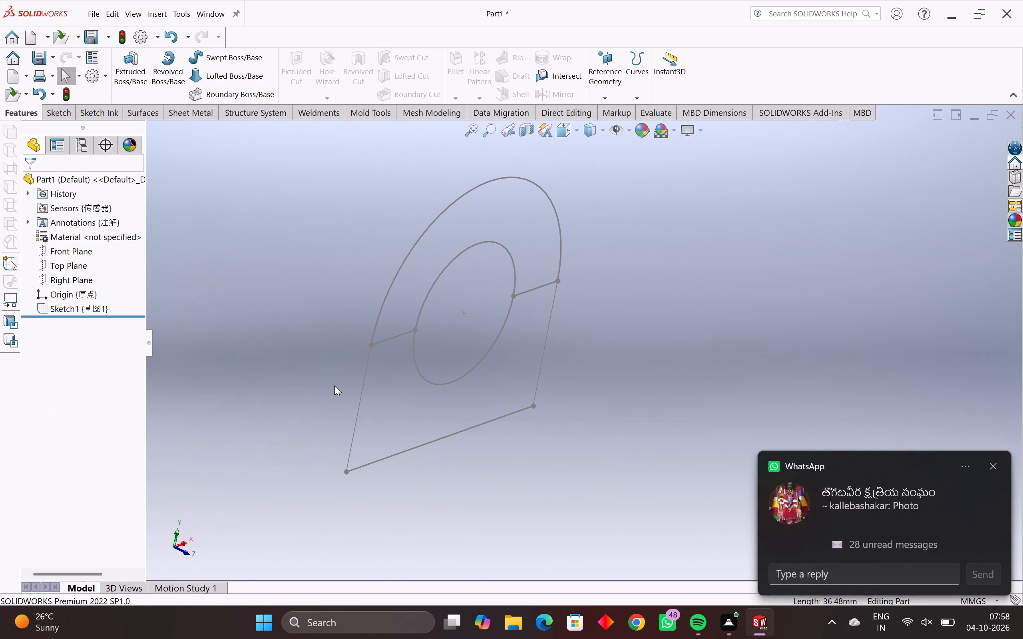
Undo the sketch exit and trim away the two horizontal segments between the 40 mm circle and the 76 mm arc's ends.
key(ctrl+z)
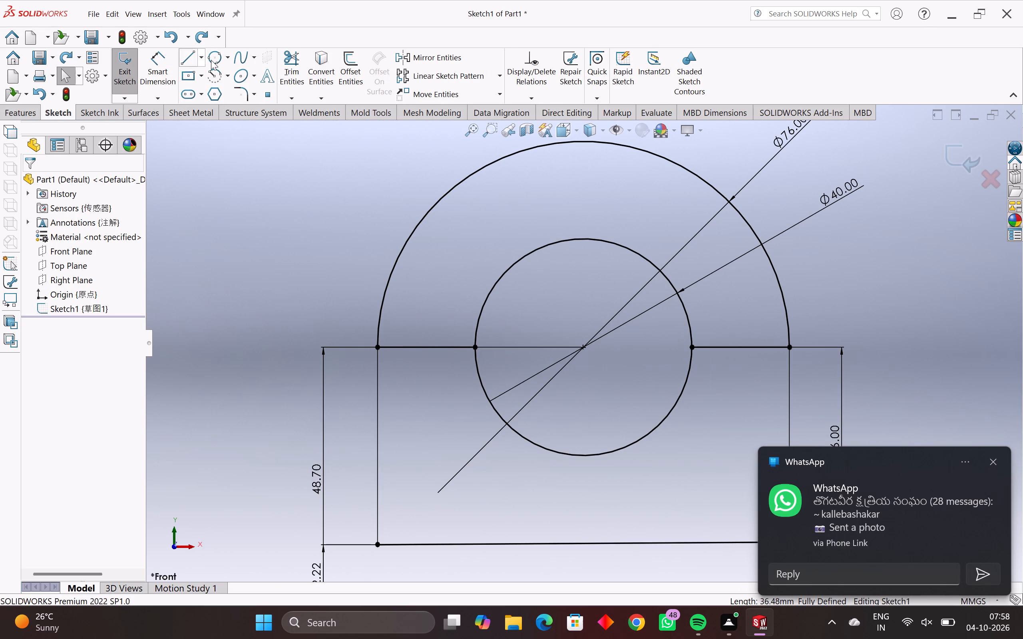
click(289, 58)
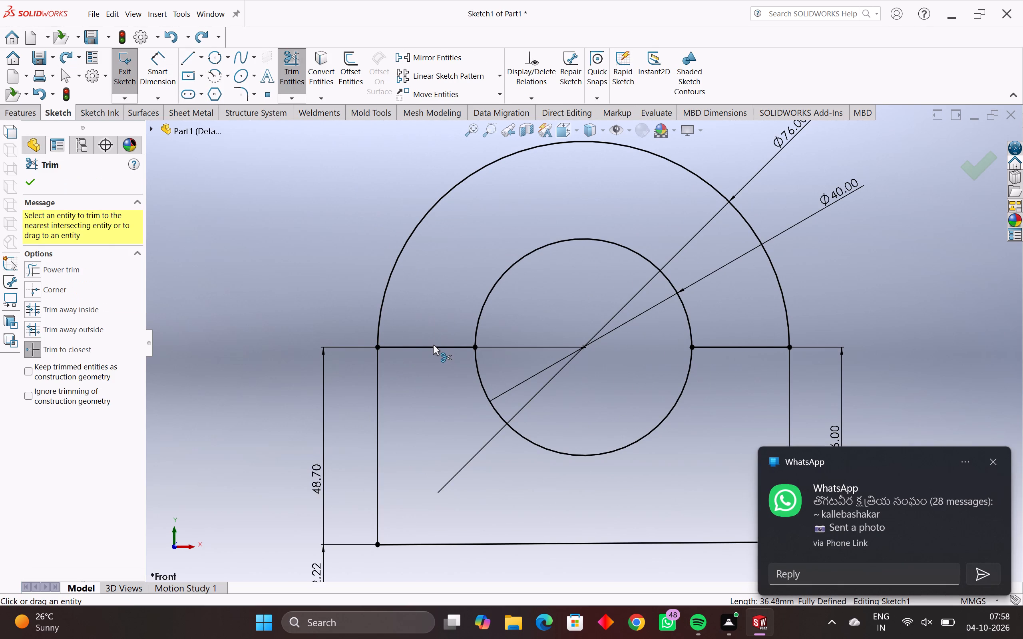
click(433, 347)
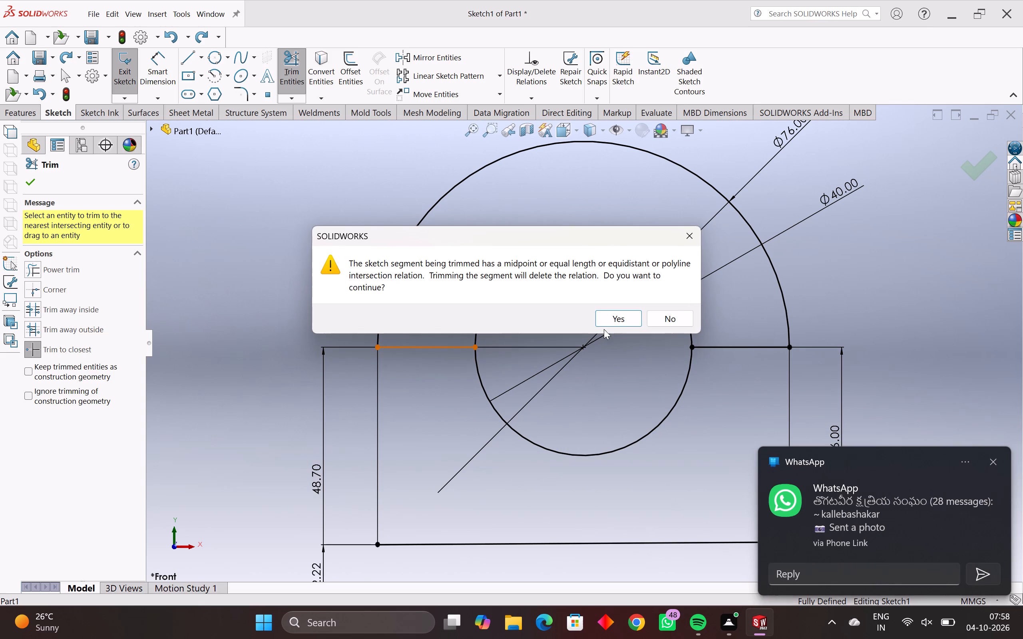
click(611, 315)
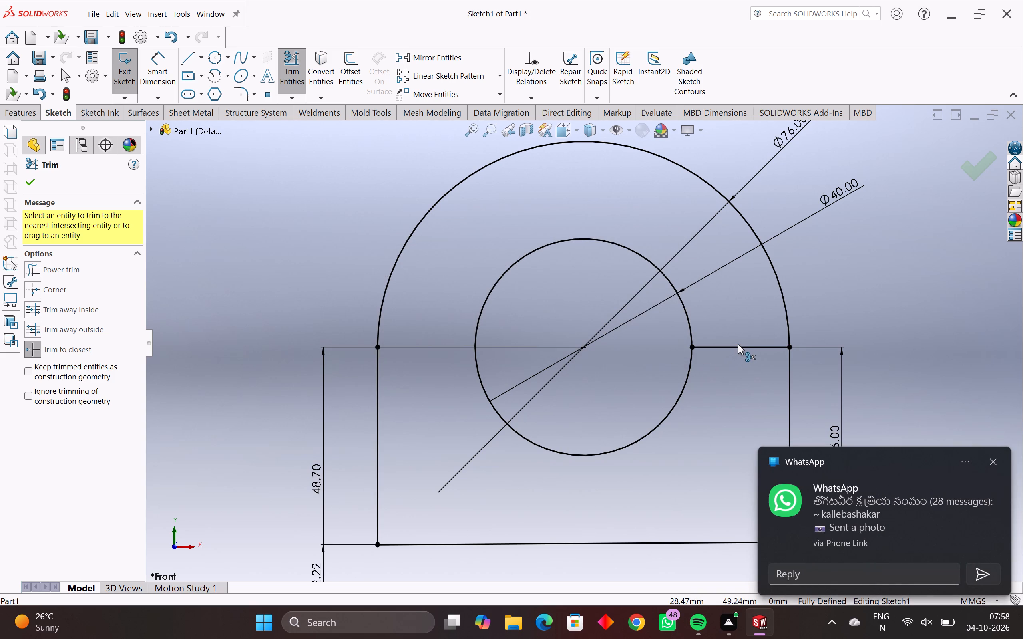
click(737, 347)
scroll(738, 384, down, 2)
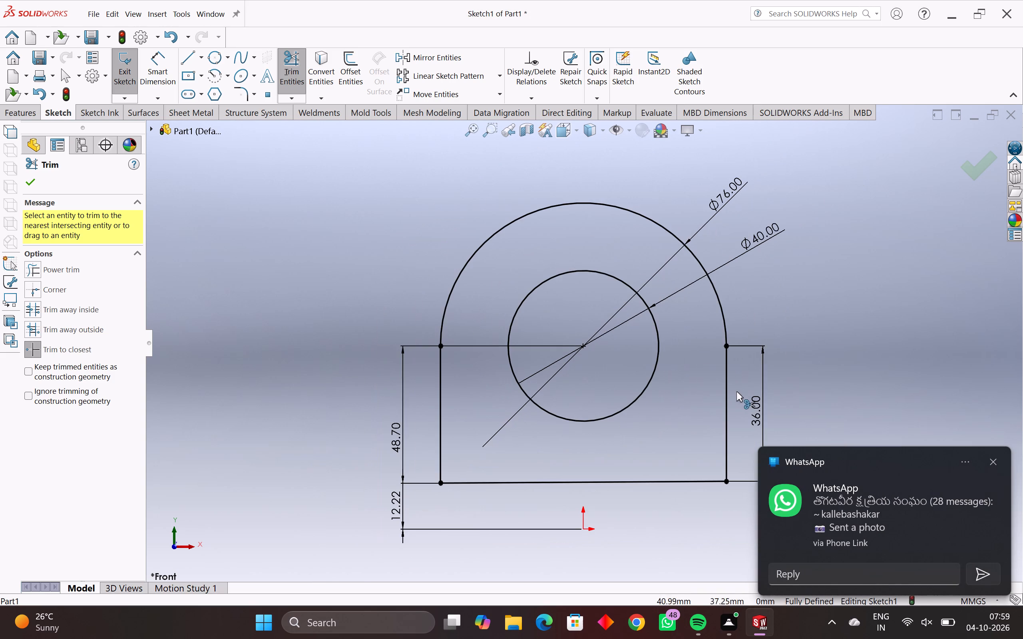
middle_drag(618, 473, 705, 483)
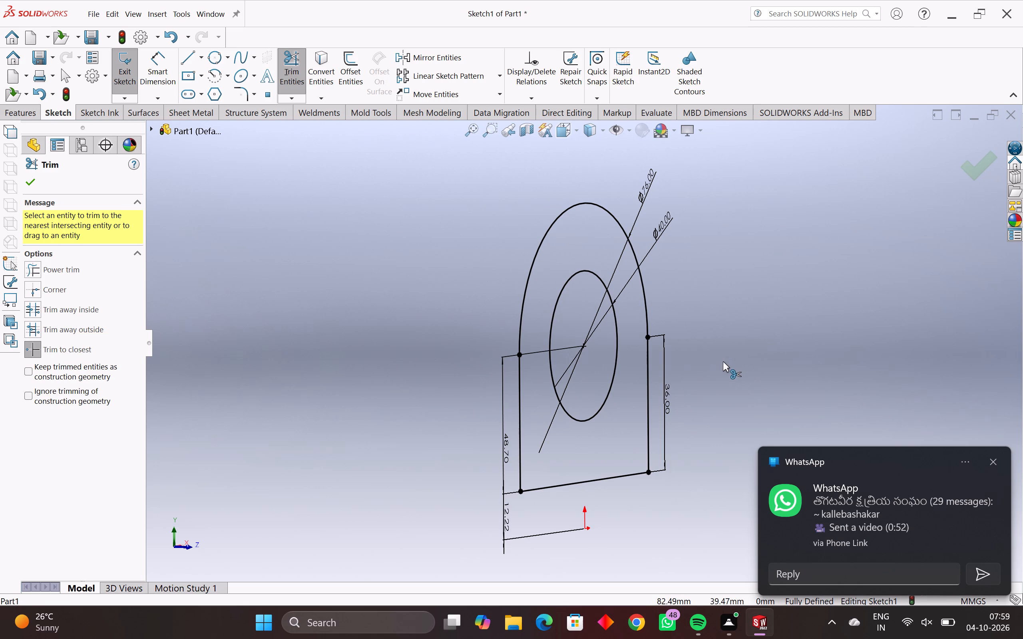
scroll(701, 300, down, 1)
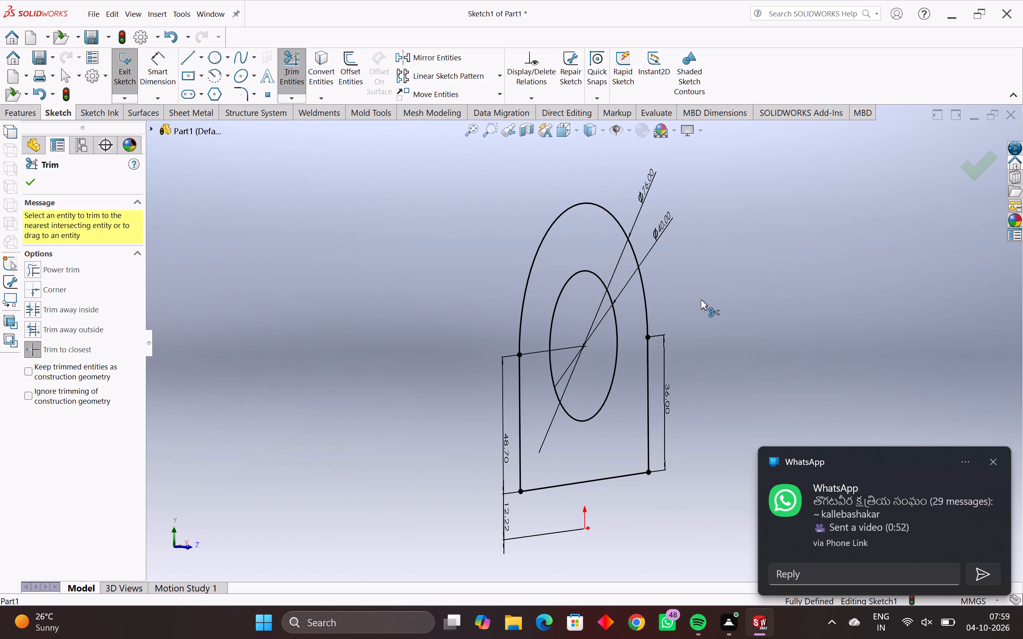
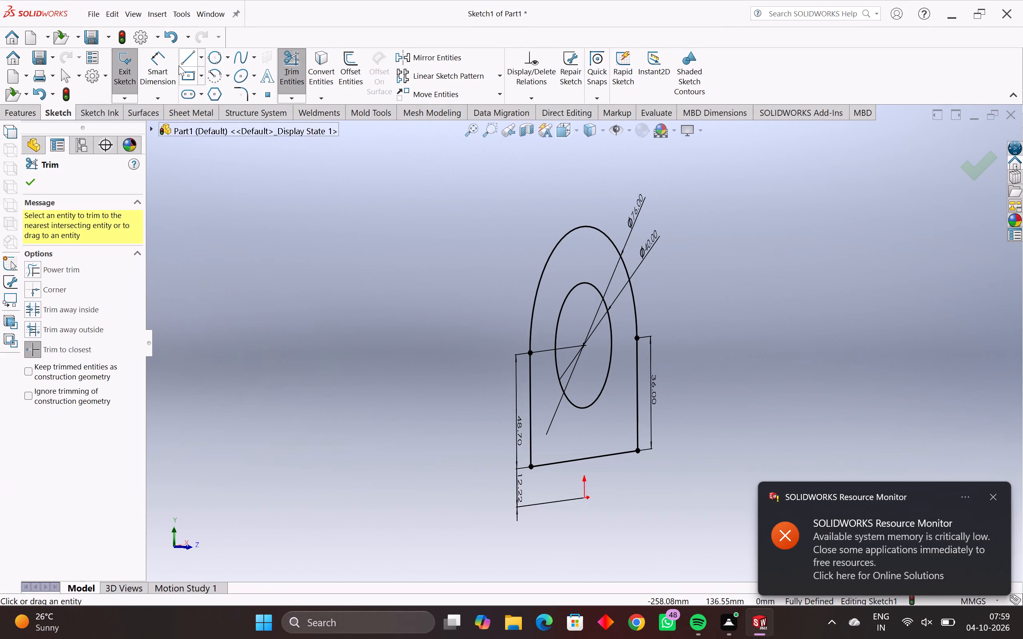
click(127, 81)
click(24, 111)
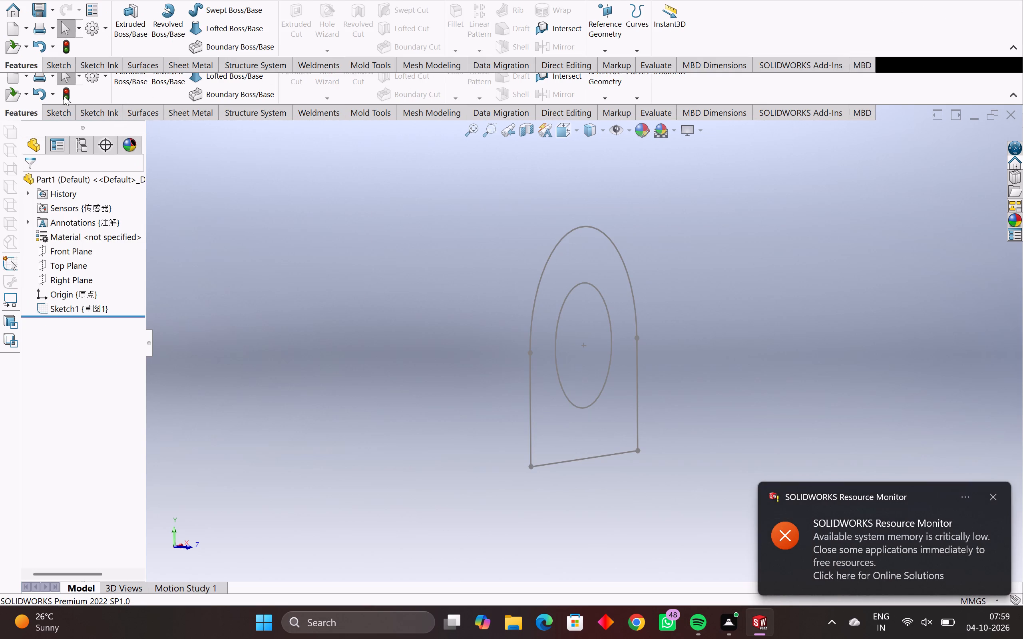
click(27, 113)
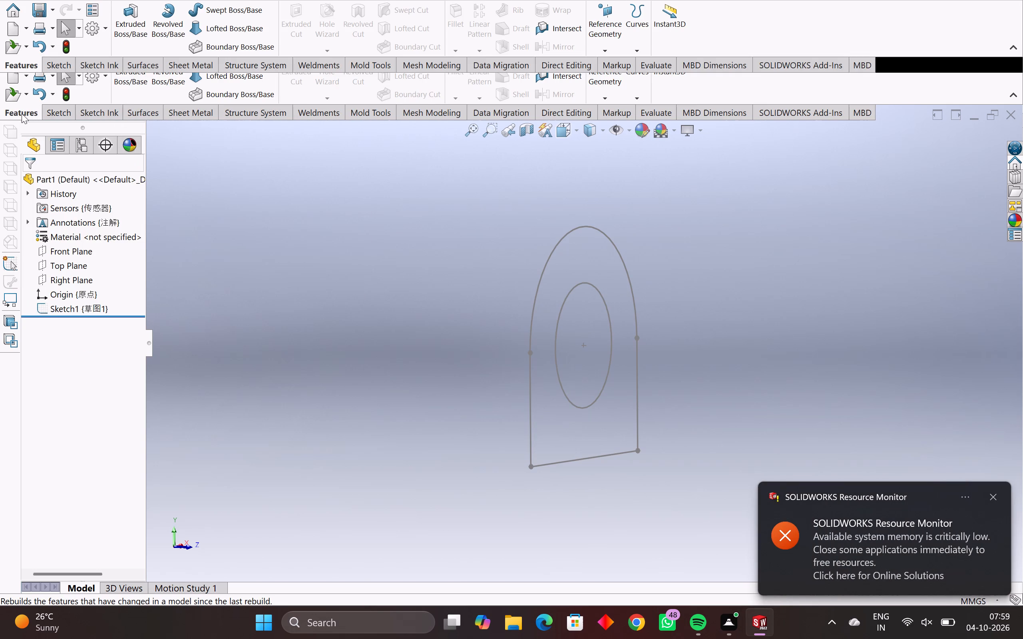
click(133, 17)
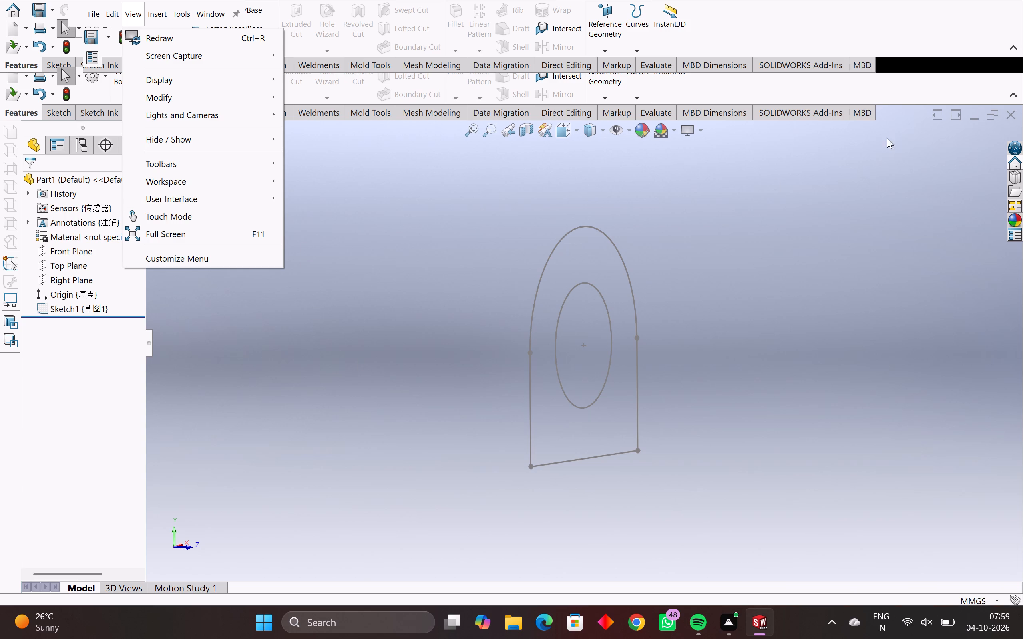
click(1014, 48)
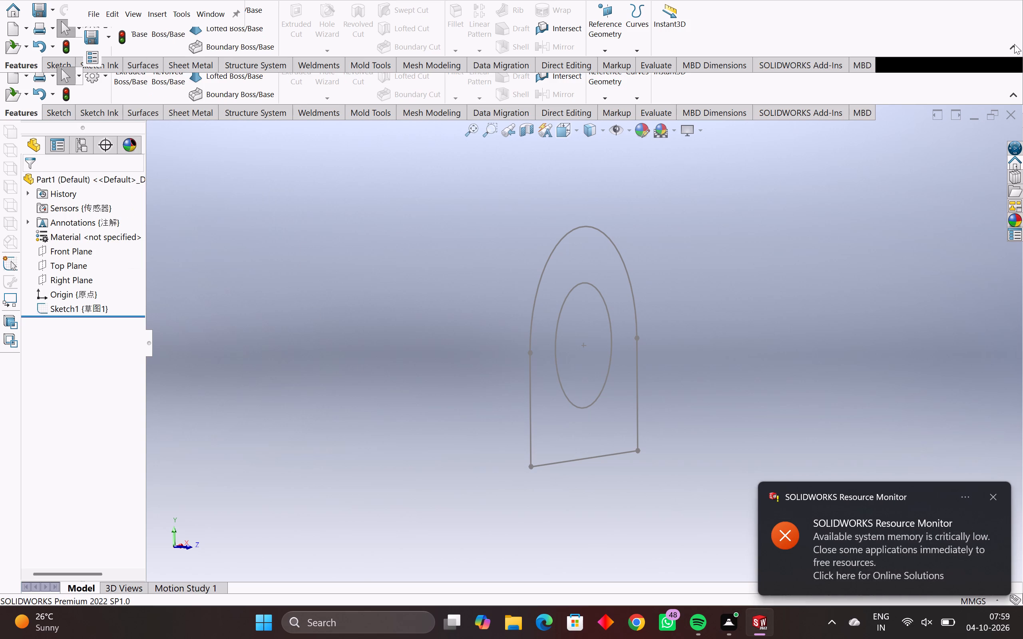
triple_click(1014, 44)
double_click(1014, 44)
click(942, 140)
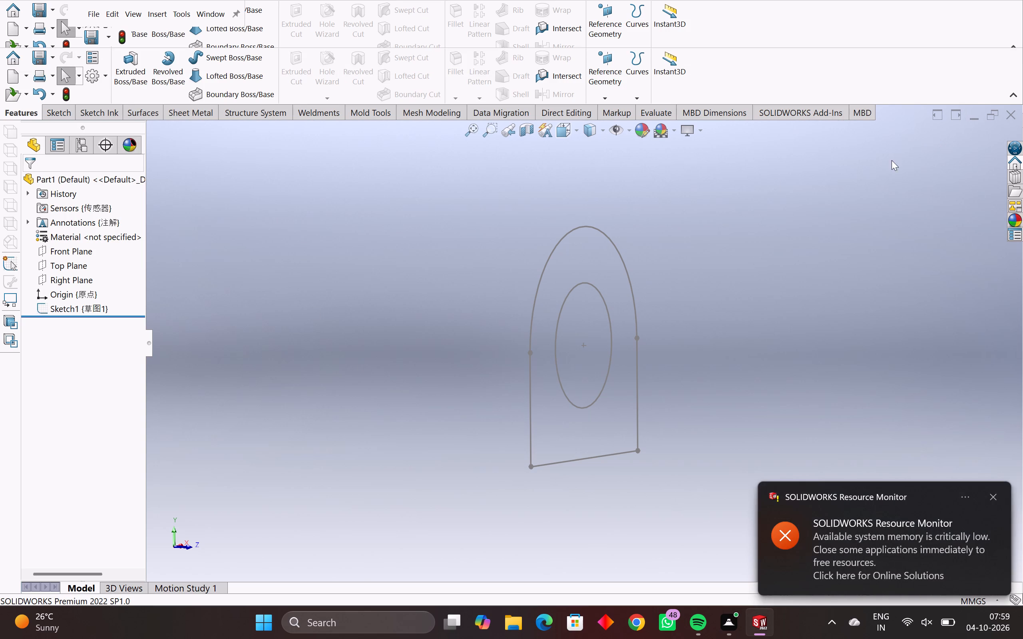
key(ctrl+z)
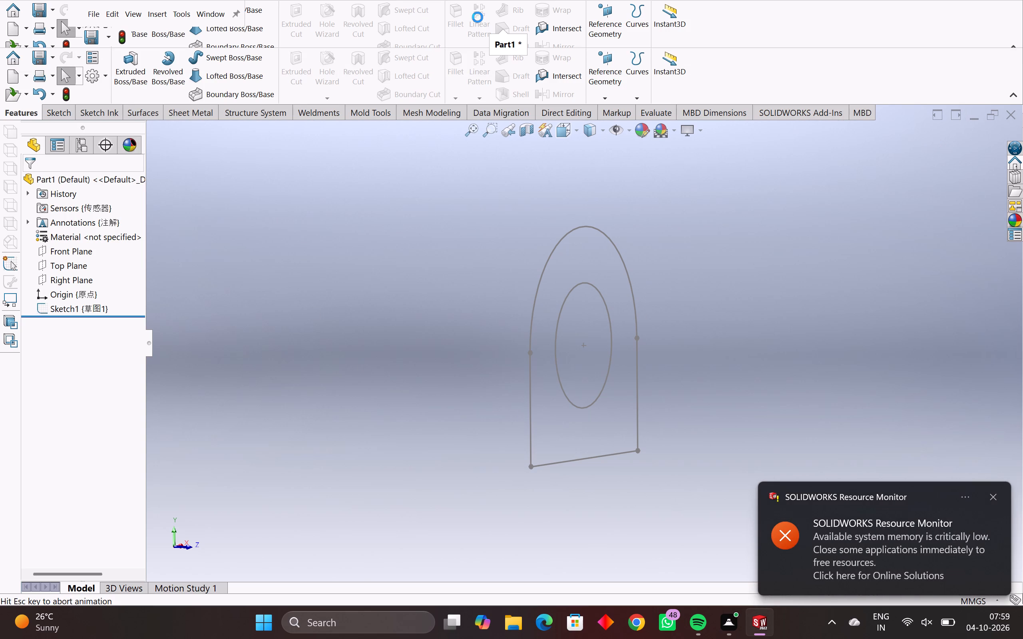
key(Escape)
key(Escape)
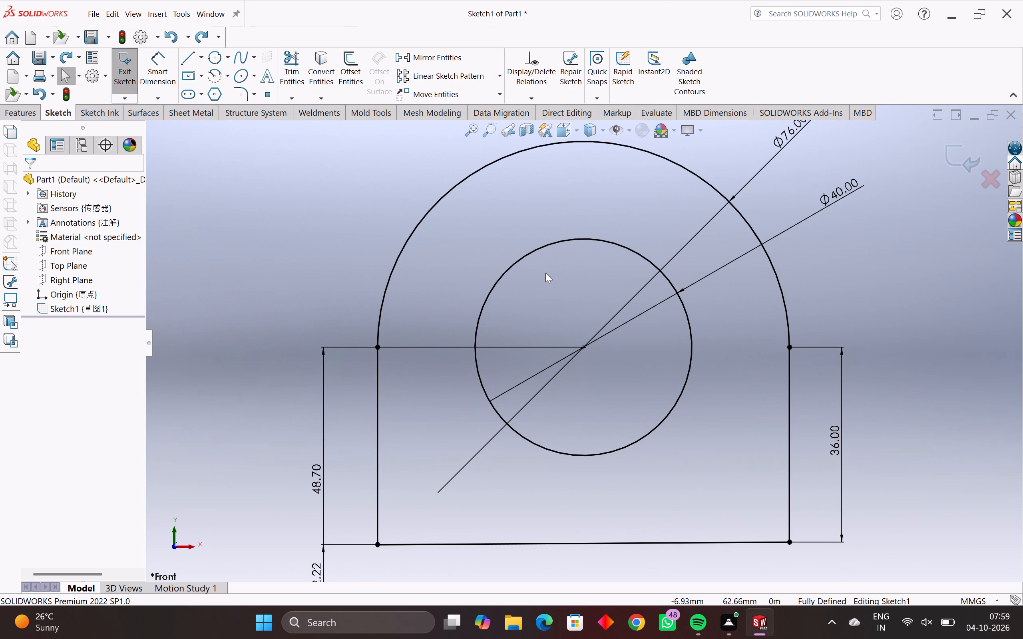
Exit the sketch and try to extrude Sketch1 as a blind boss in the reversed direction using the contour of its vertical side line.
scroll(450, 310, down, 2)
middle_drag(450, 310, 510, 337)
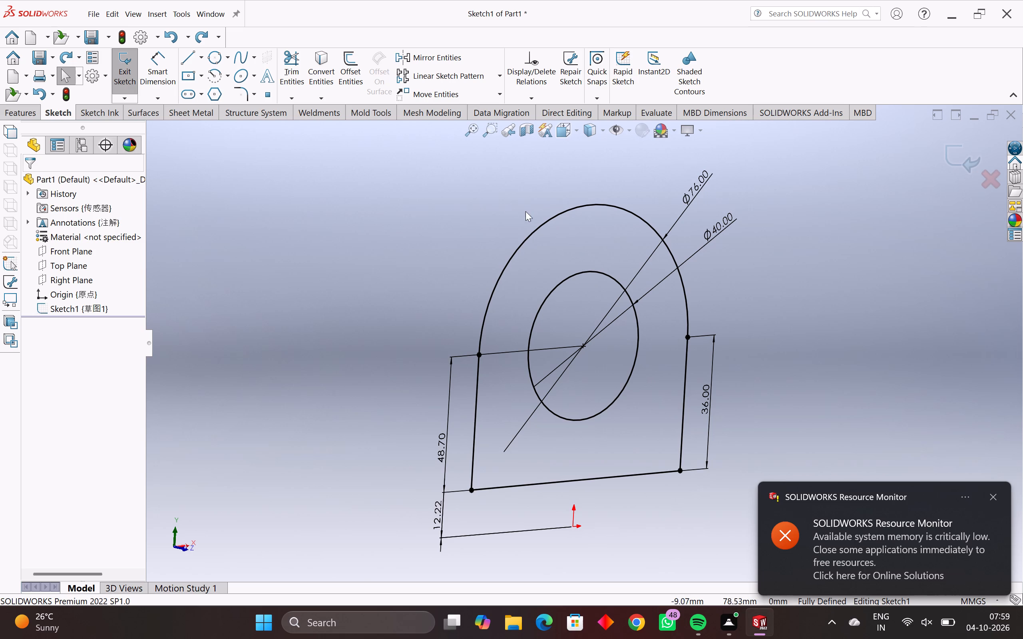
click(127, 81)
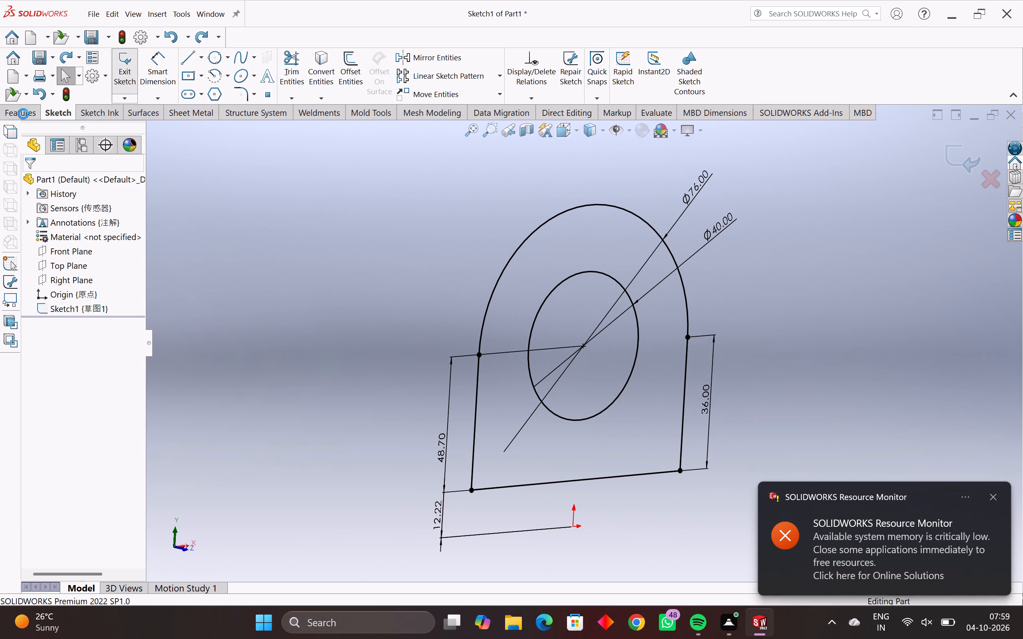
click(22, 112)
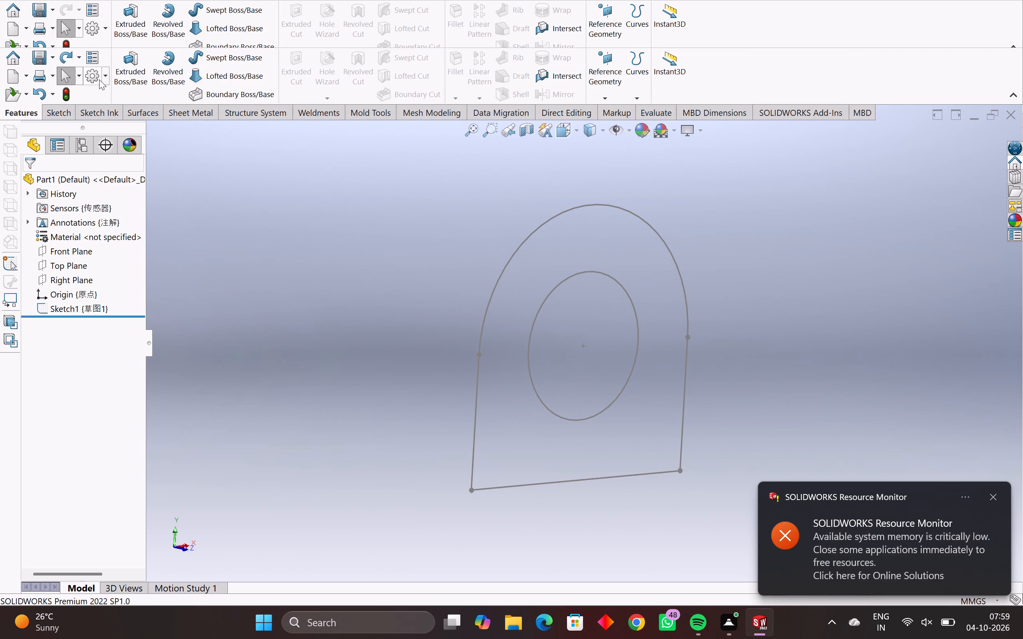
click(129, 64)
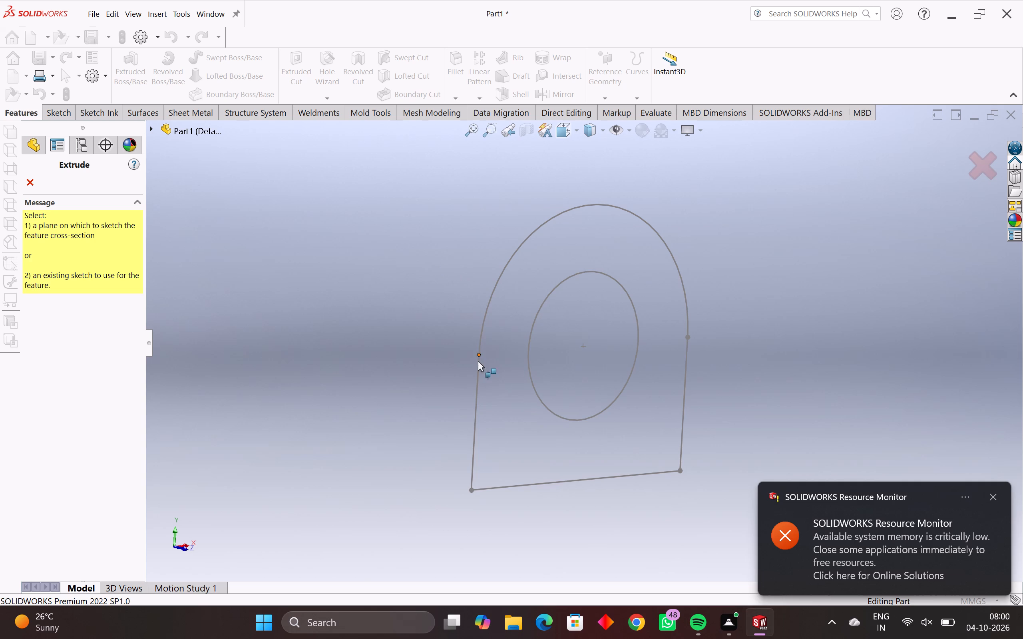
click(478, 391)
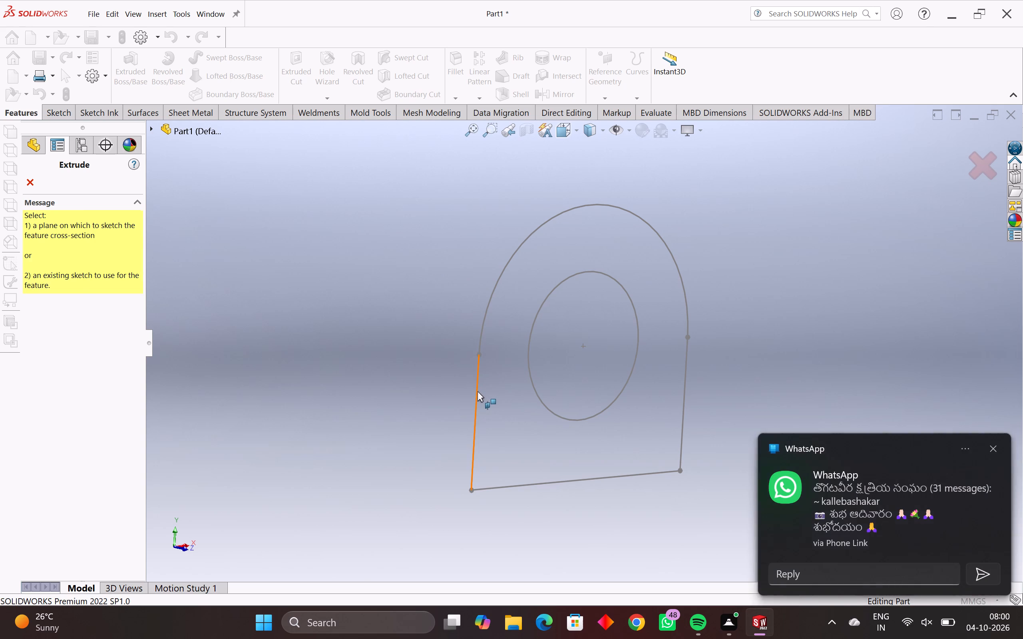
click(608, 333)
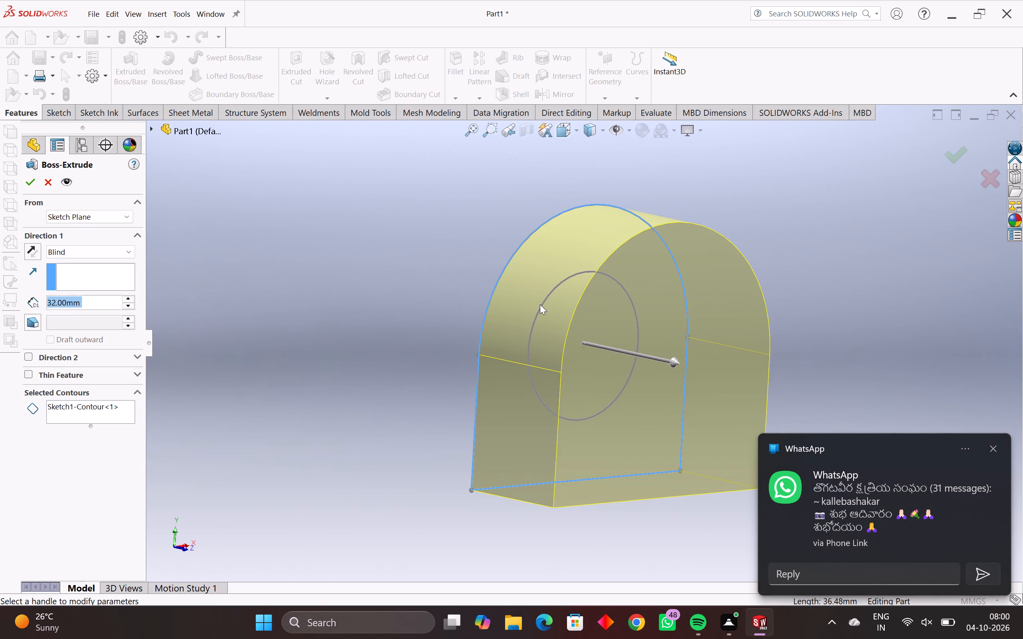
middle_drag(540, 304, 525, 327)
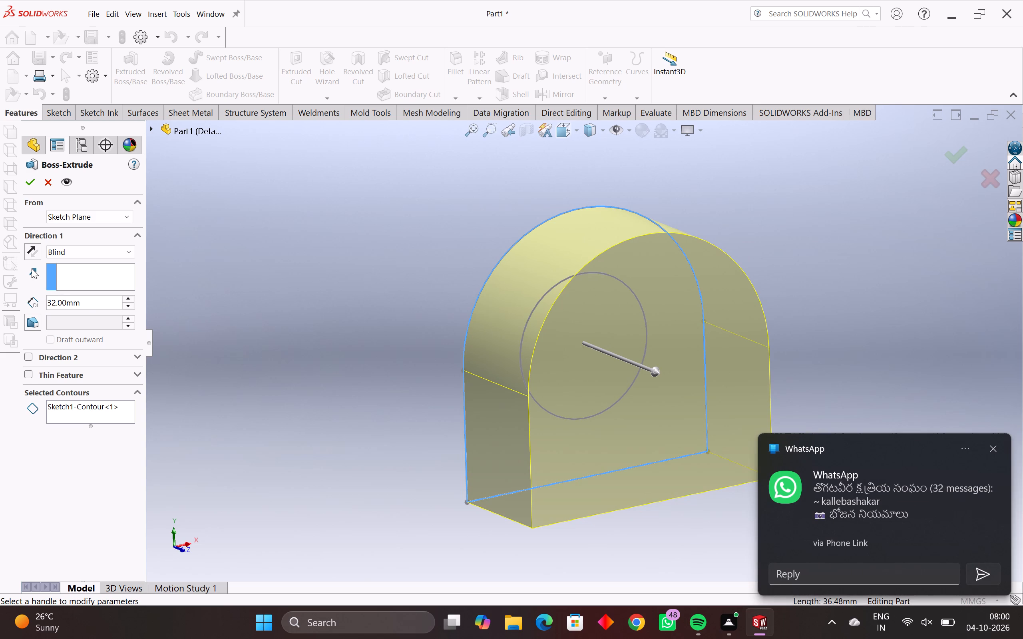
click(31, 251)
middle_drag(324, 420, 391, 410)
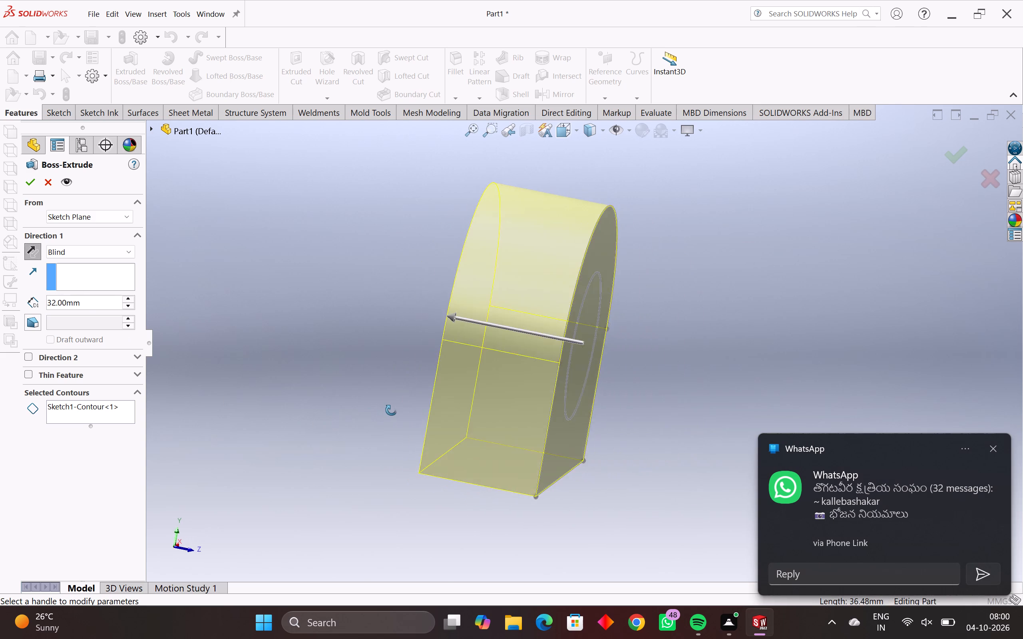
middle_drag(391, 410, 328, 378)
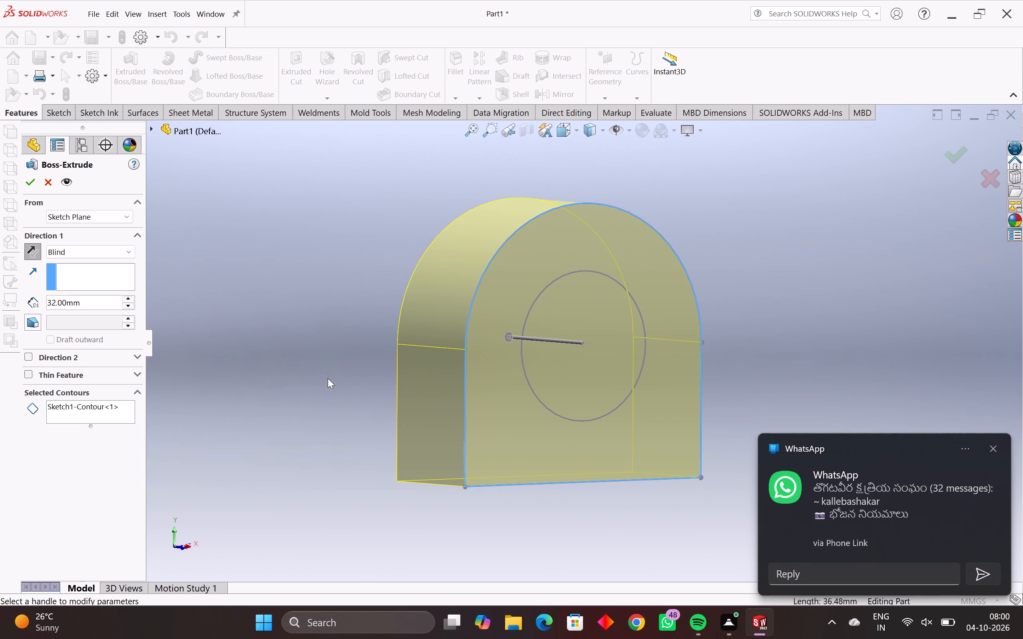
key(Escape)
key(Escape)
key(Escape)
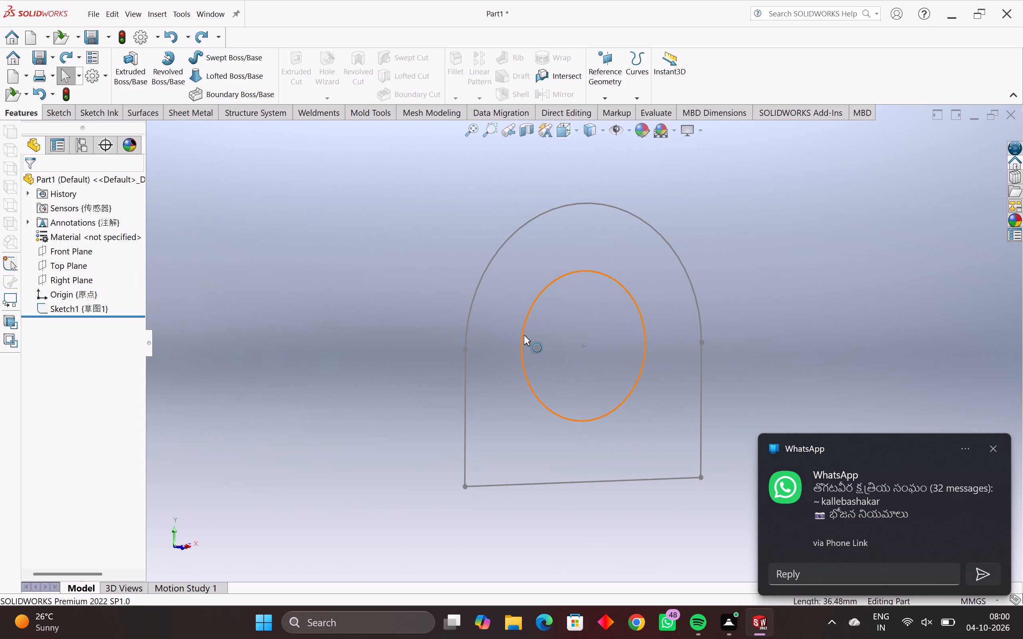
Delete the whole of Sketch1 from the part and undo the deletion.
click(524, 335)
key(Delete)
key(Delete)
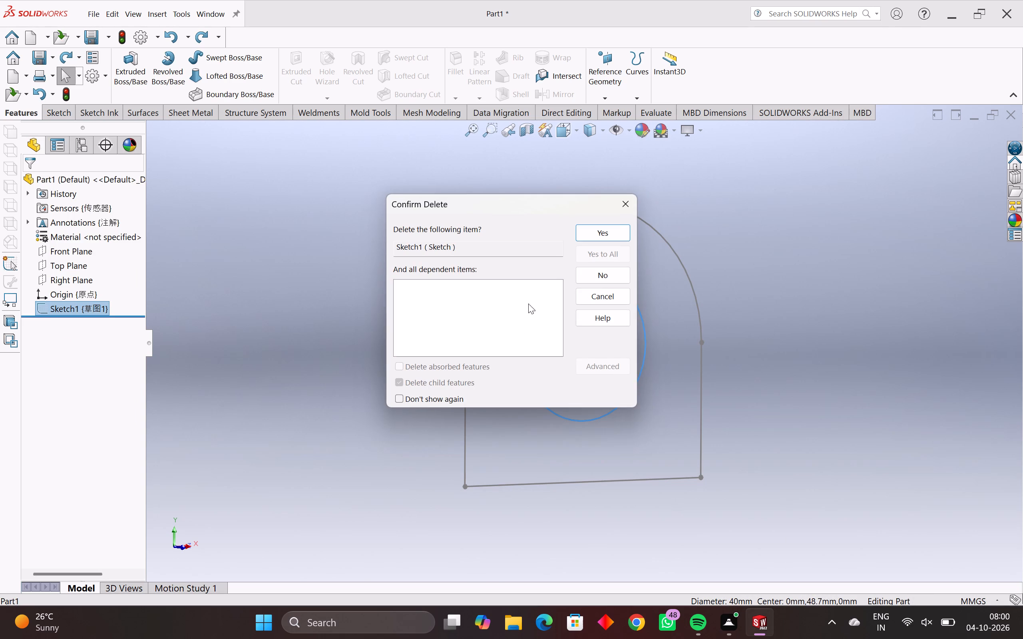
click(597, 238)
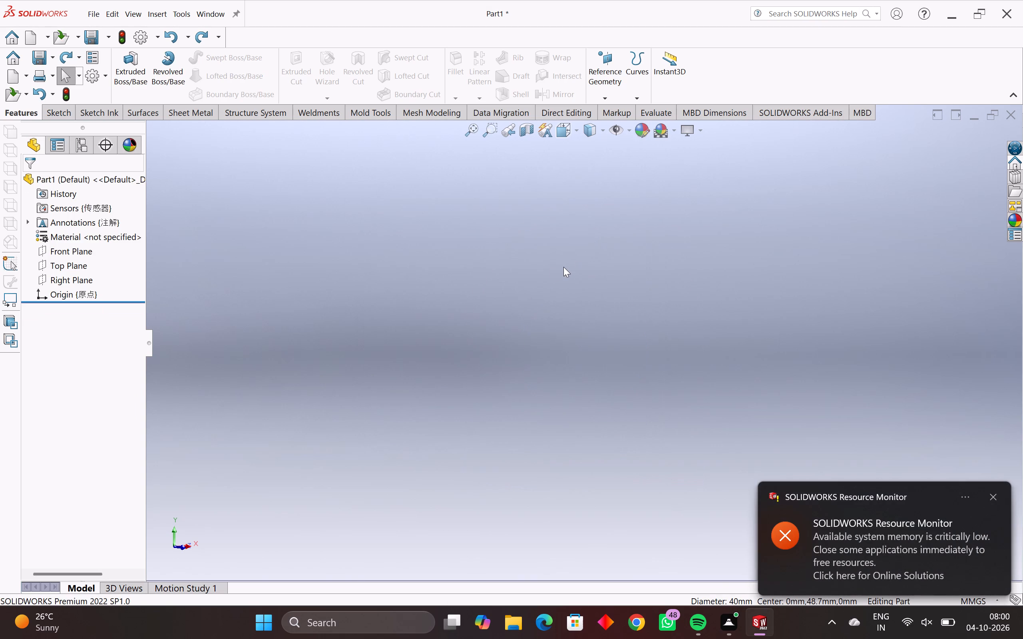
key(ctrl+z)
Undo the sketch exit and delete the 40 mm circle with its associated dimension from Sketch1.
key(ctrl+z)
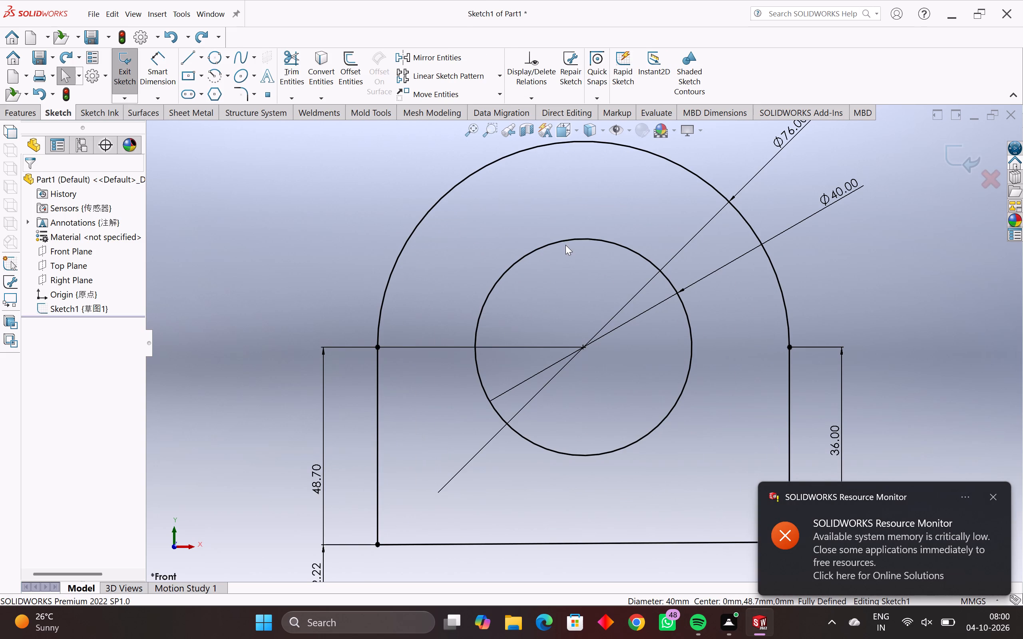
click(564, 242)
key(Delete)
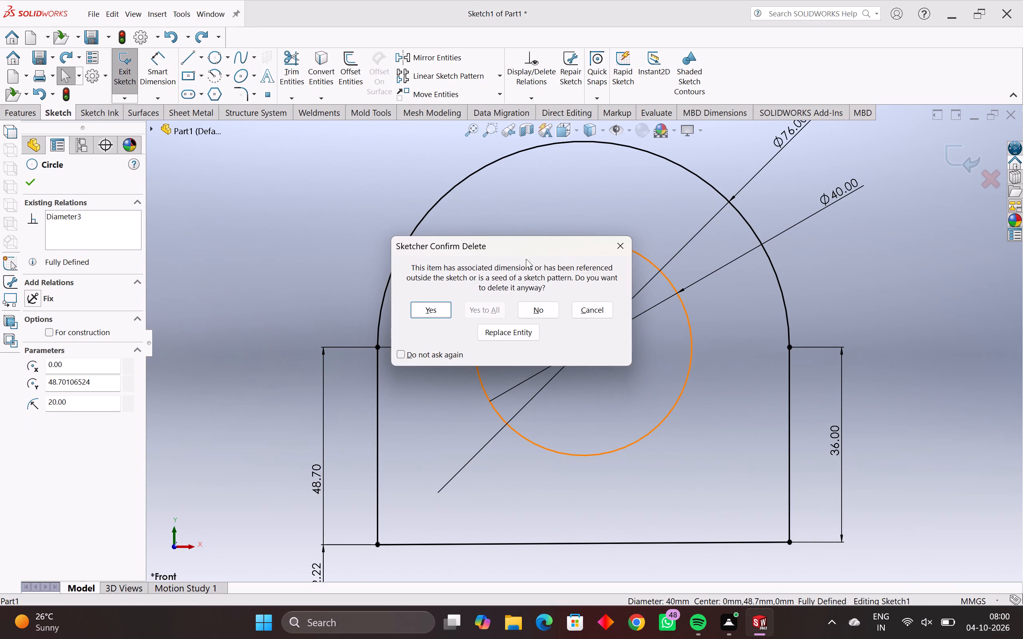
click(432, 308)
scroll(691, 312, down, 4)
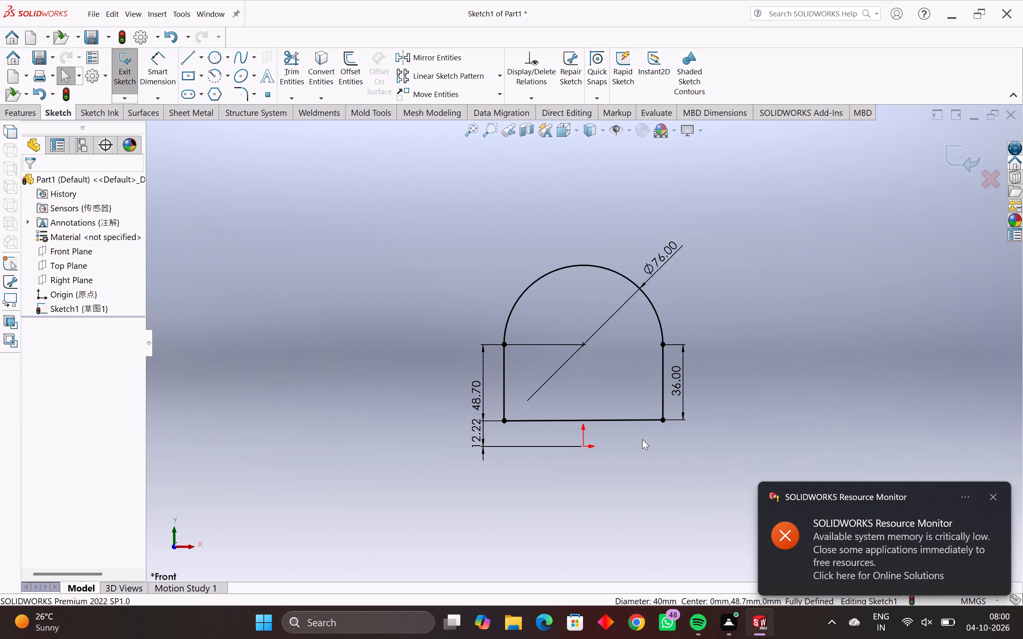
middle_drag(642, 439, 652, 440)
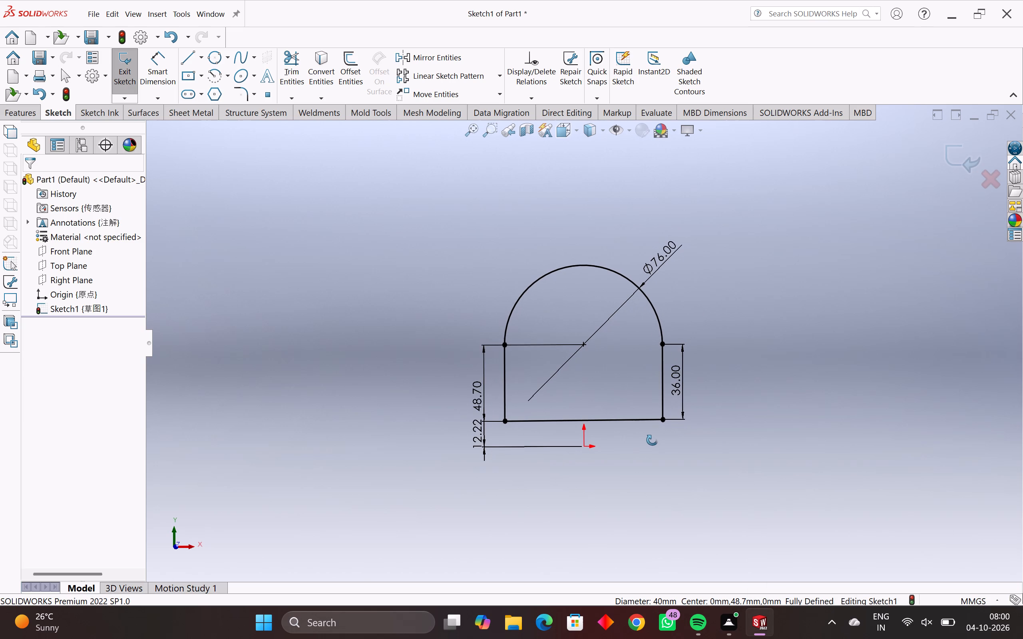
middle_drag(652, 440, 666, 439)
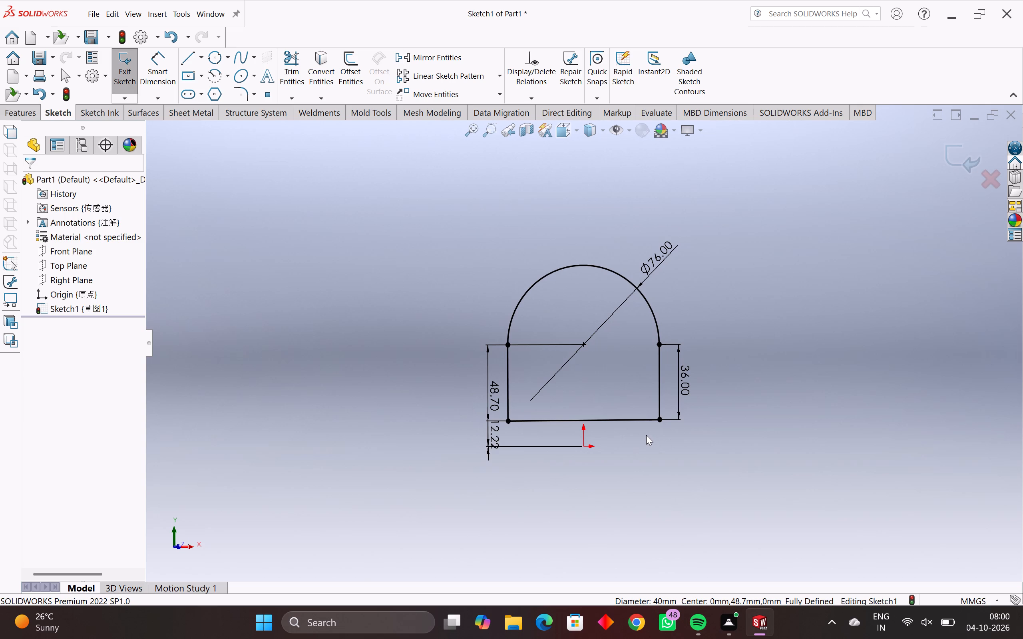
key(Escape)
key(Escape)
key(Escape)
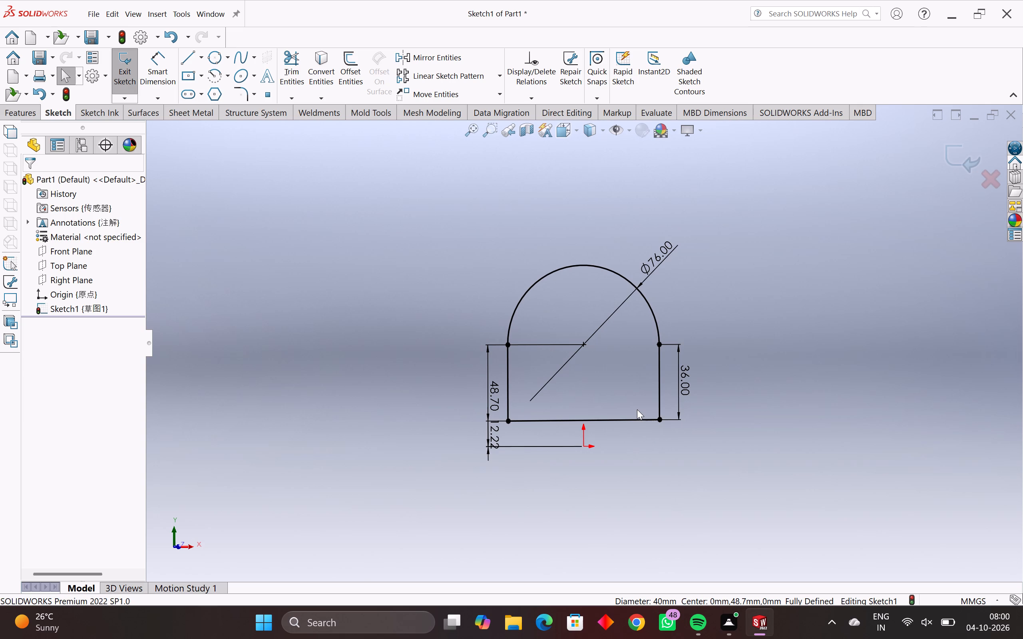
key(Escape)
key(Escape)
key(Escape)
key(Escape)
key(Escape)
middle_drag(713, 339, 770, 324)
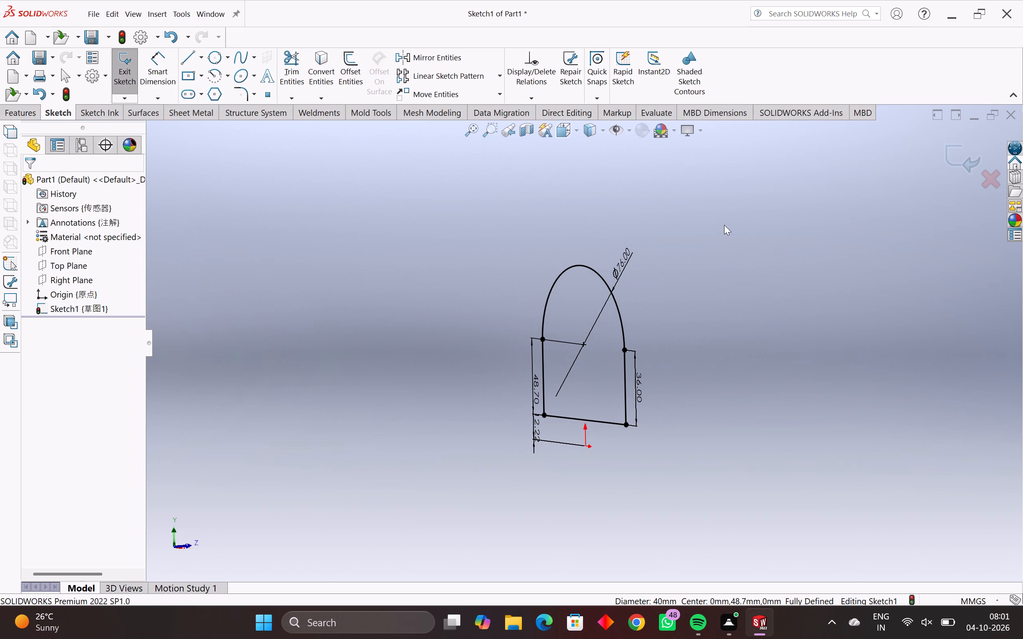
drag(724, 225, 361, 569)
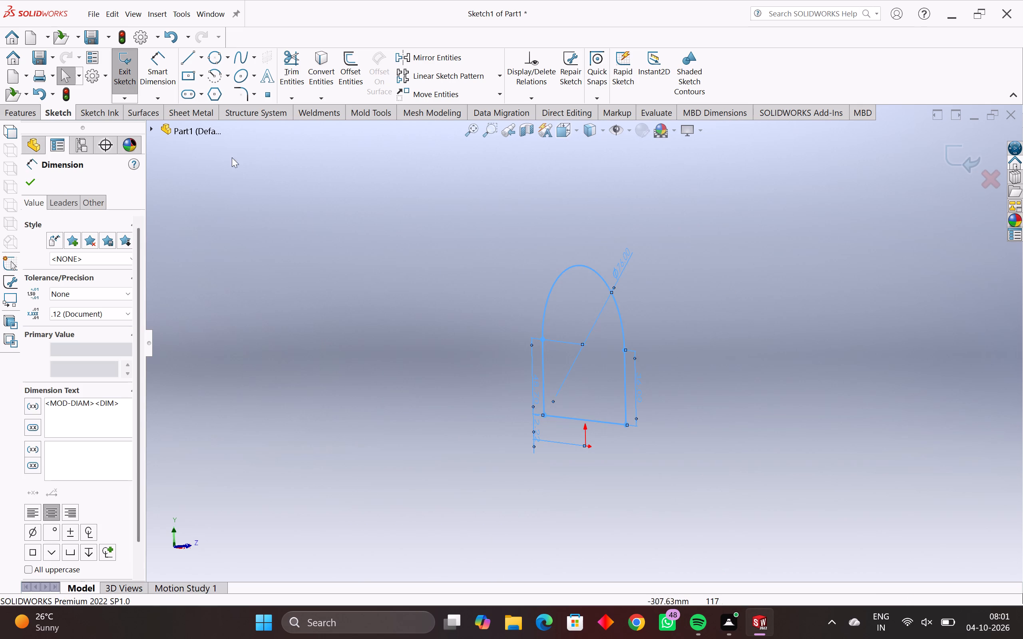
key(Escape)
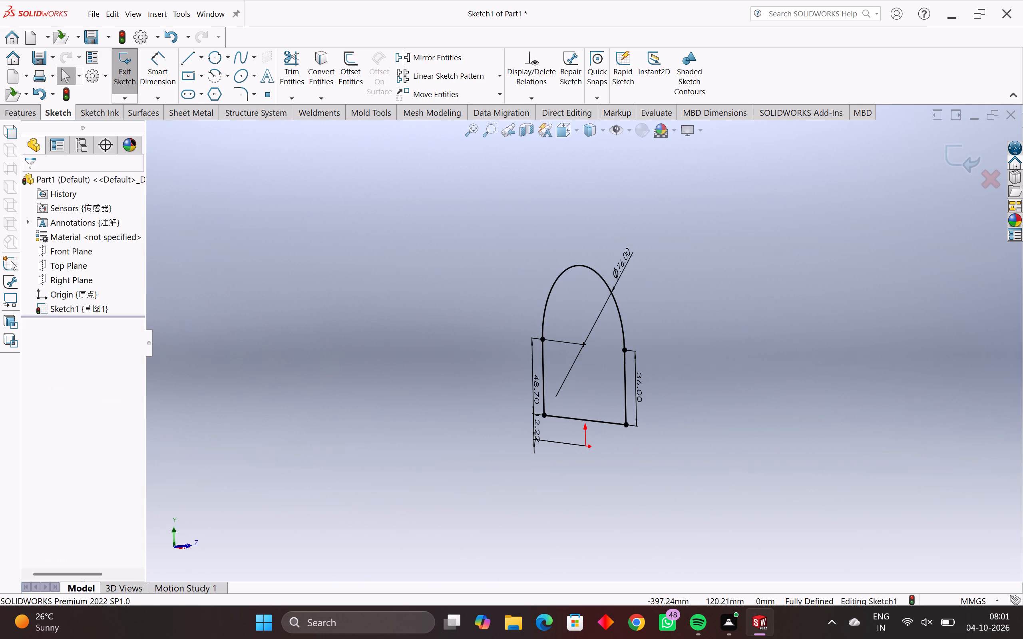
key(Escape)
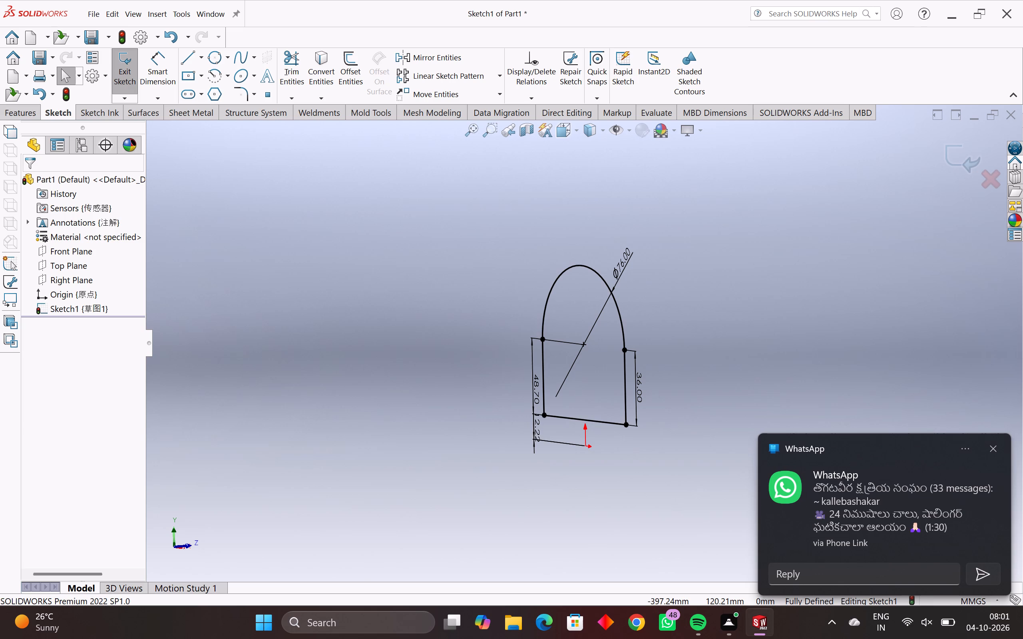
Exit Sketch1 and extrude its closed arch contour as a blind boss 32 mm deep in the reversed direction.
click(122, 69)
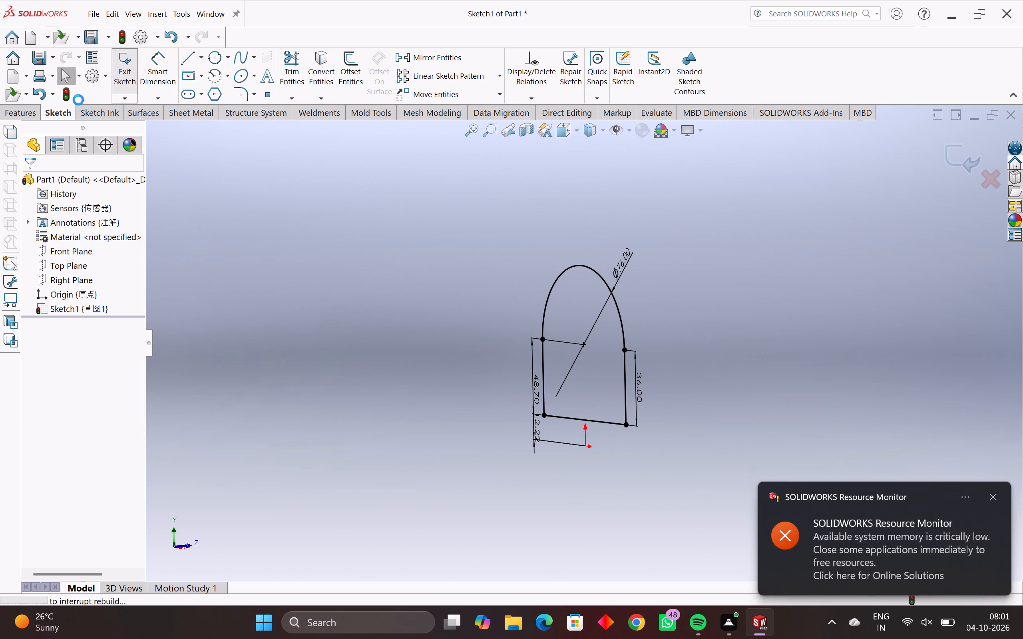
click(28, 115)
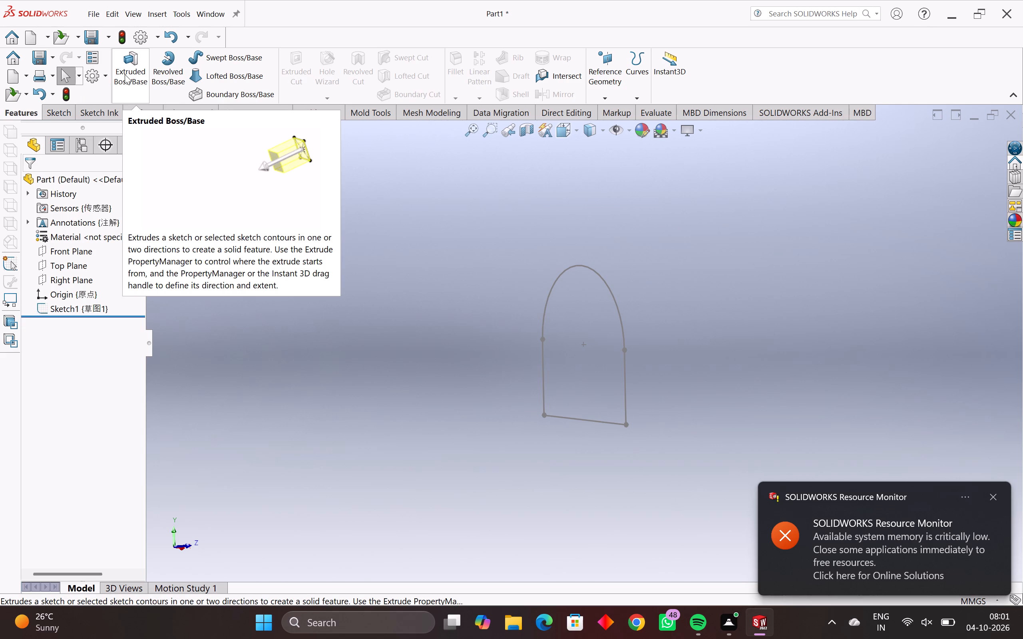
click(129, 63)
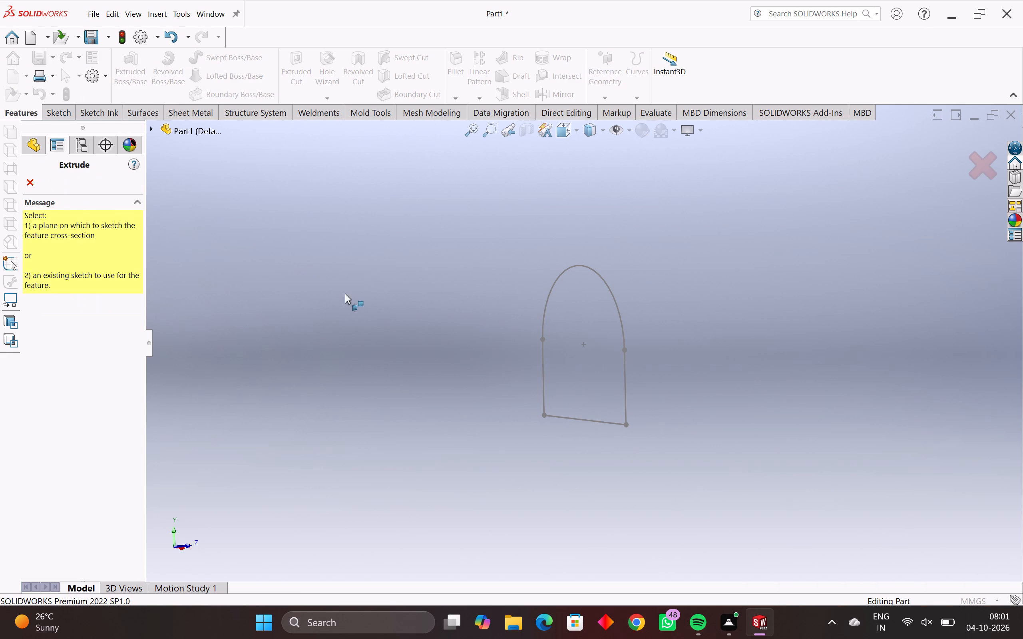
click(544, 382)
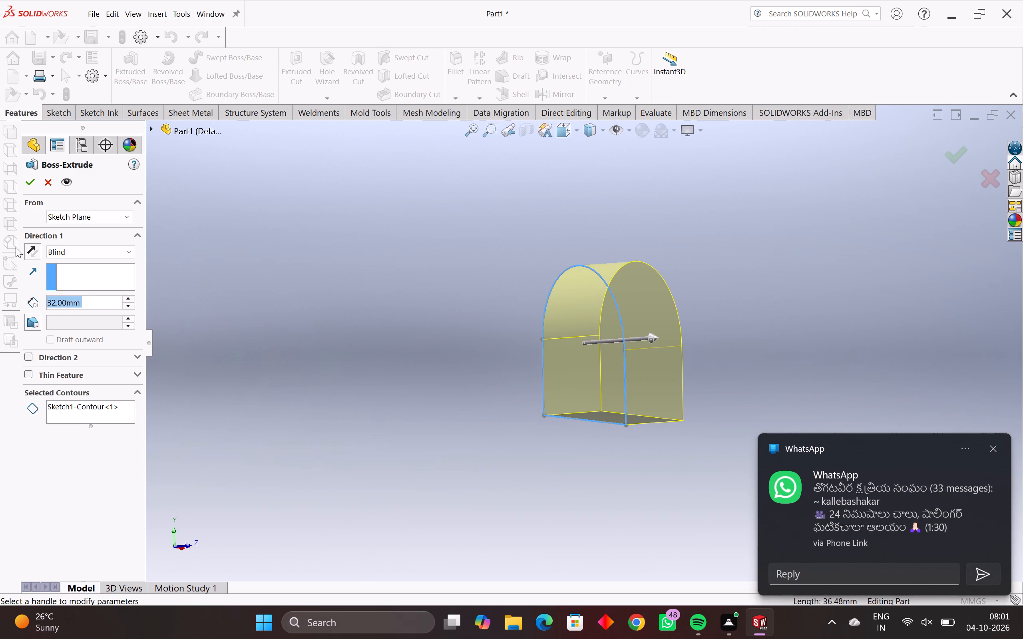
click(31, 251)
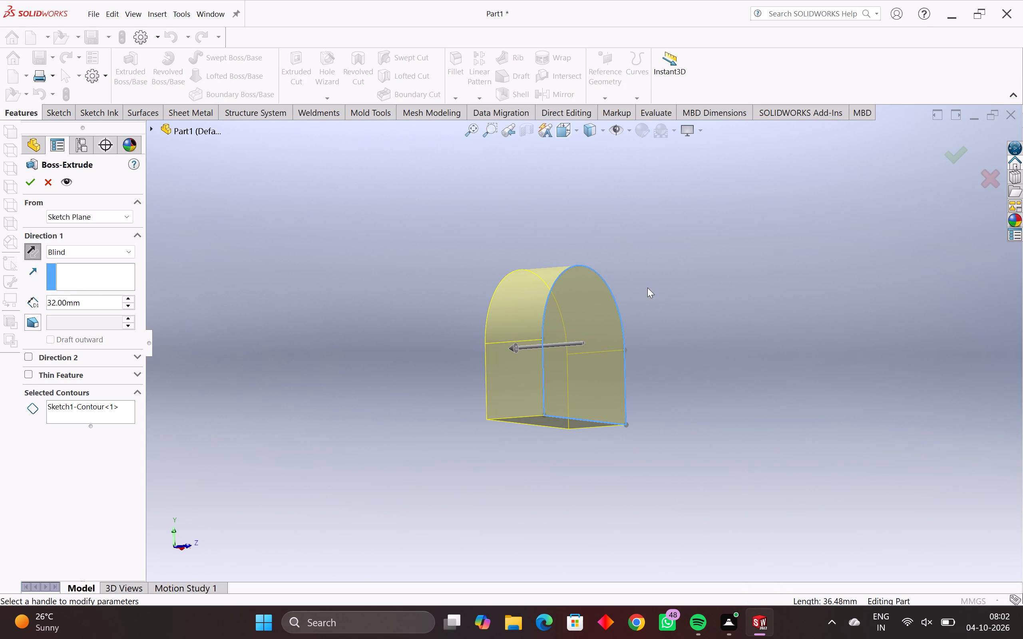
click(724, 352)
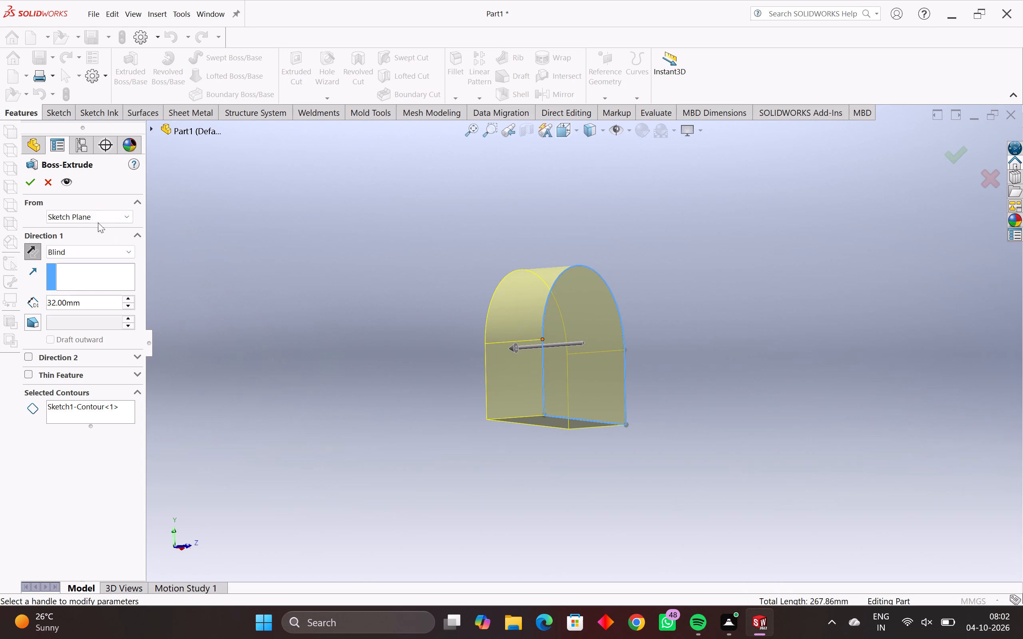
click(26, 181)
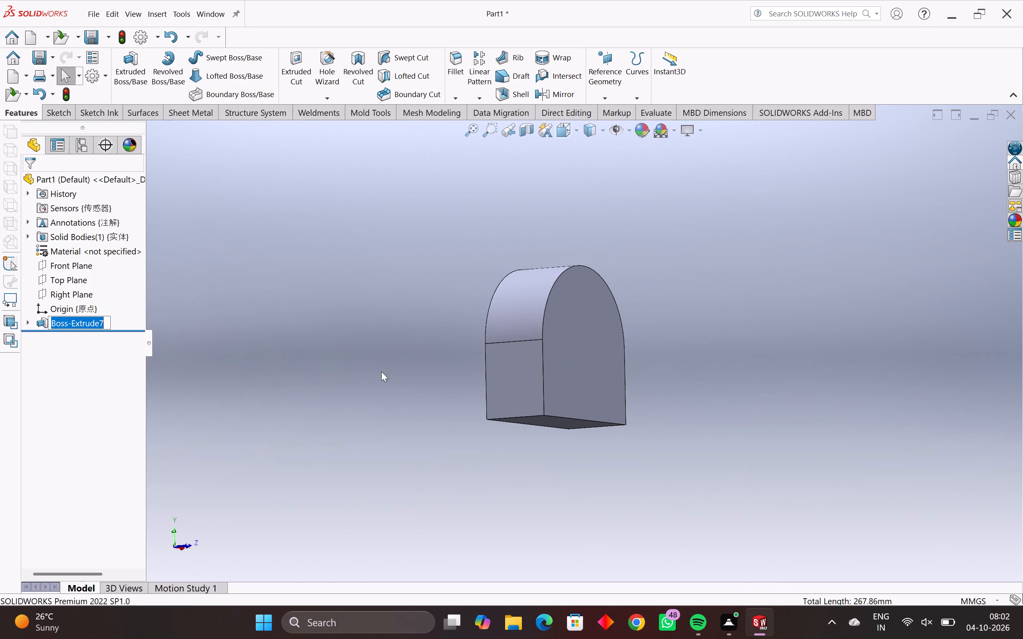
Open a new sketch on the flat arch-shaped front face of the extruded body.
middle_drag(549, 400, 512, 399)
click(562, 368)
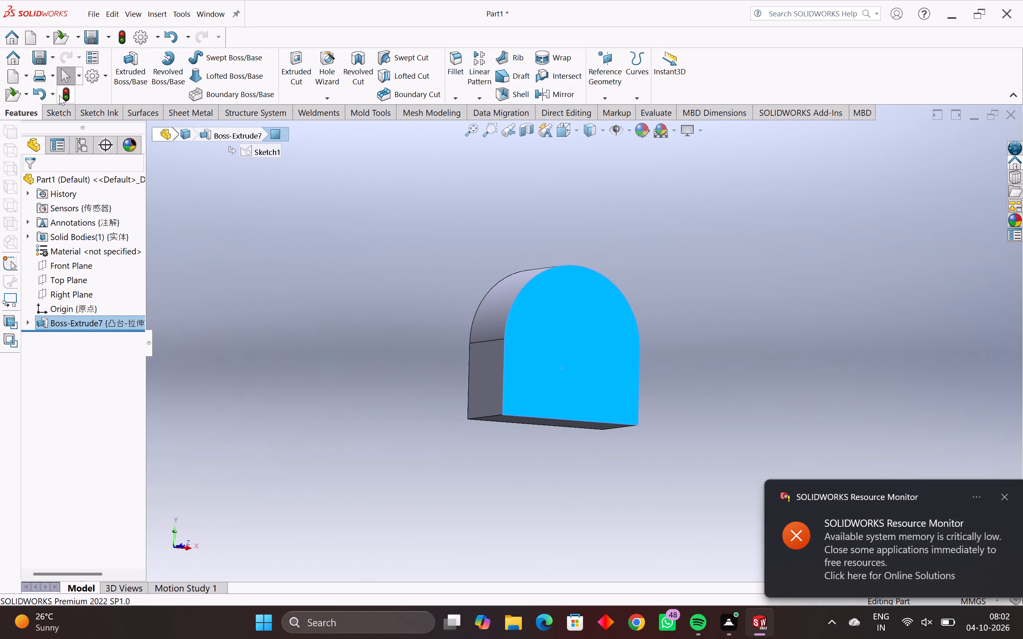
click(62, 113)
click(122, 65)
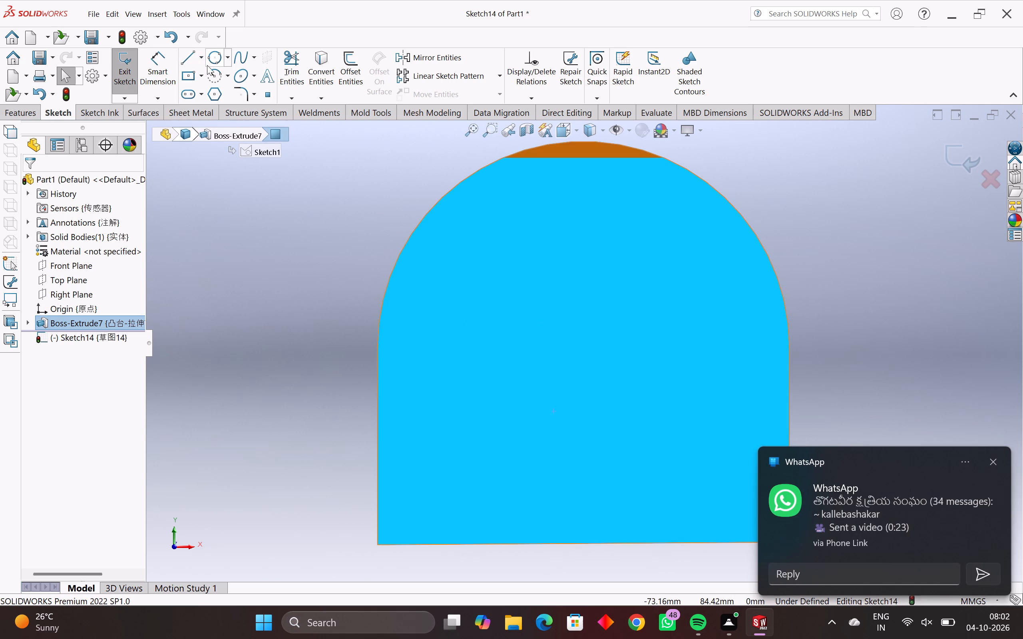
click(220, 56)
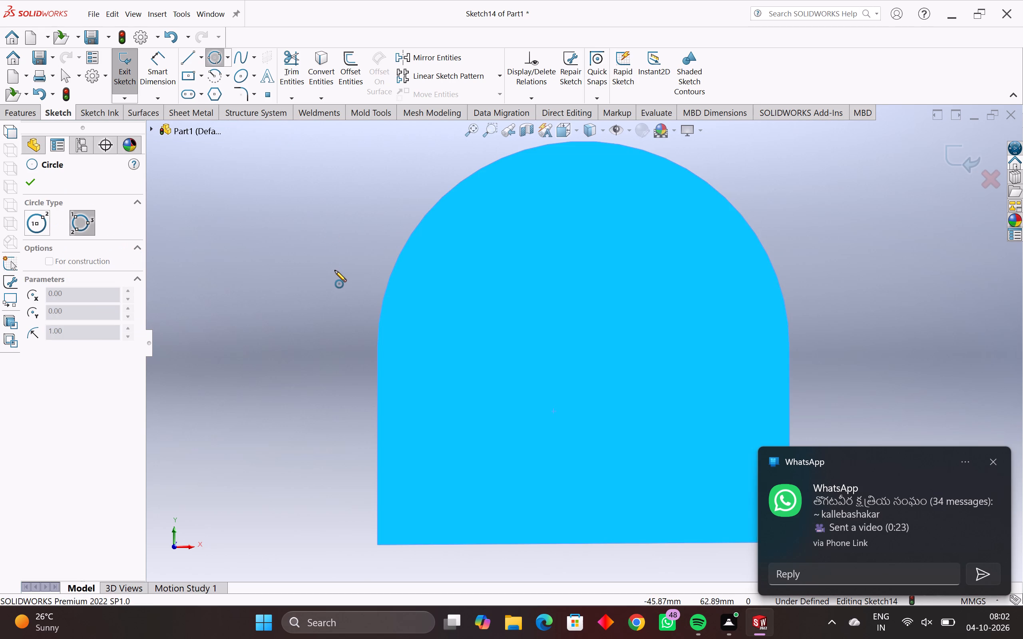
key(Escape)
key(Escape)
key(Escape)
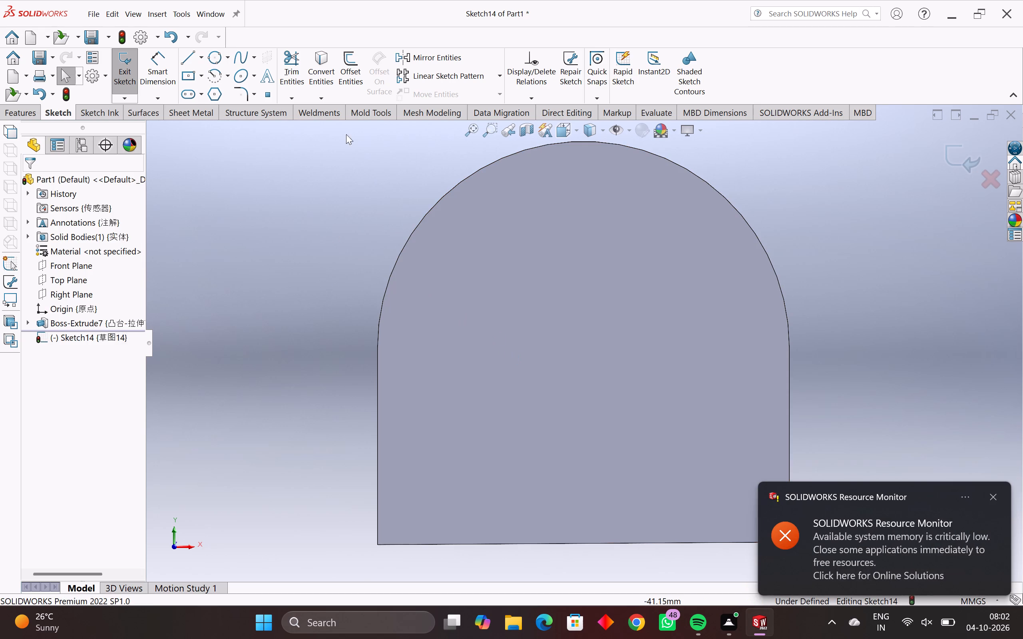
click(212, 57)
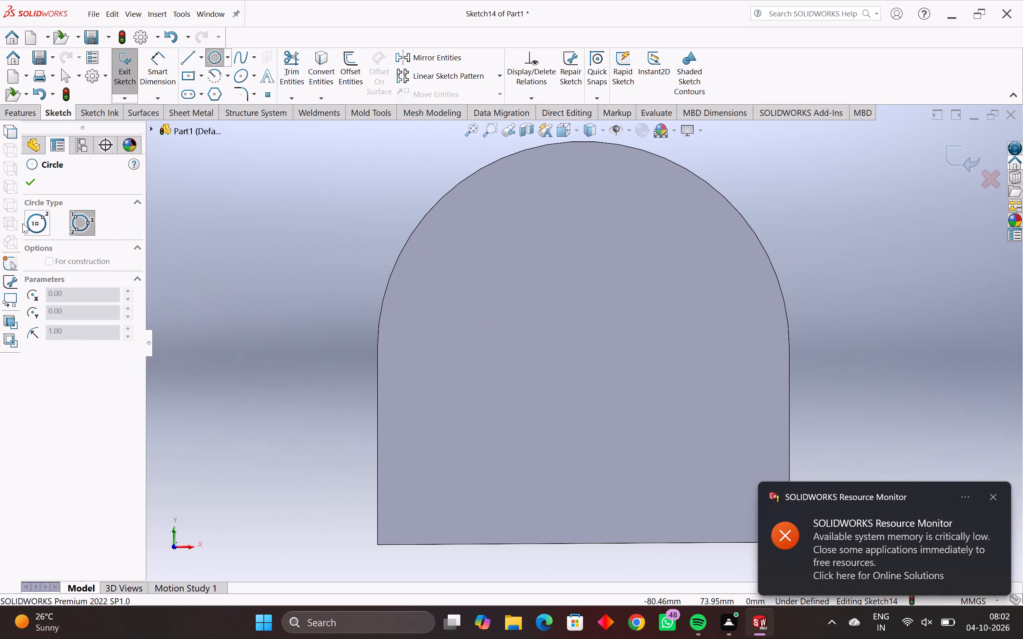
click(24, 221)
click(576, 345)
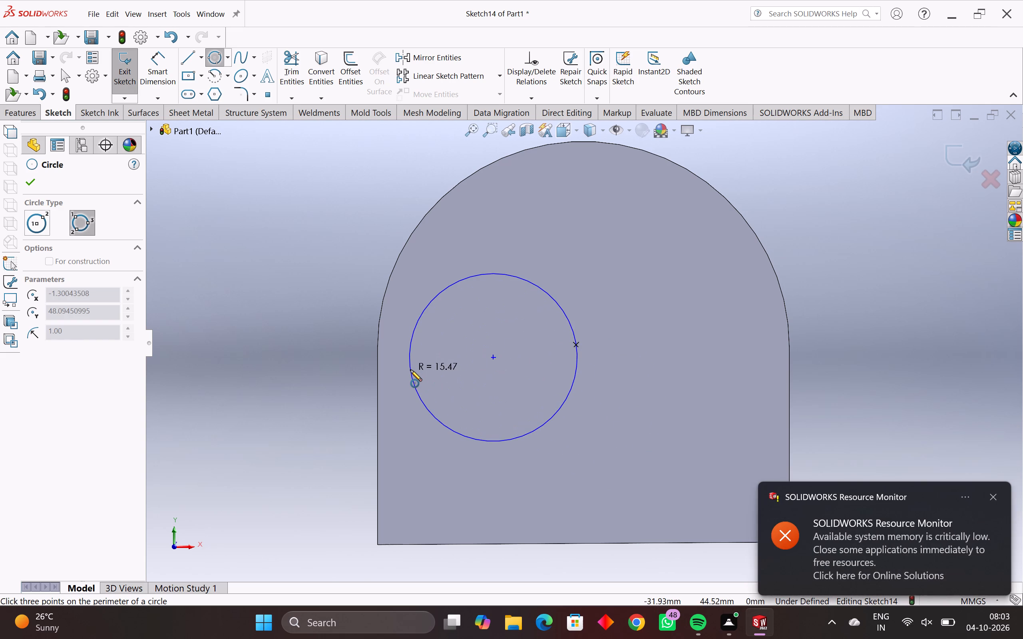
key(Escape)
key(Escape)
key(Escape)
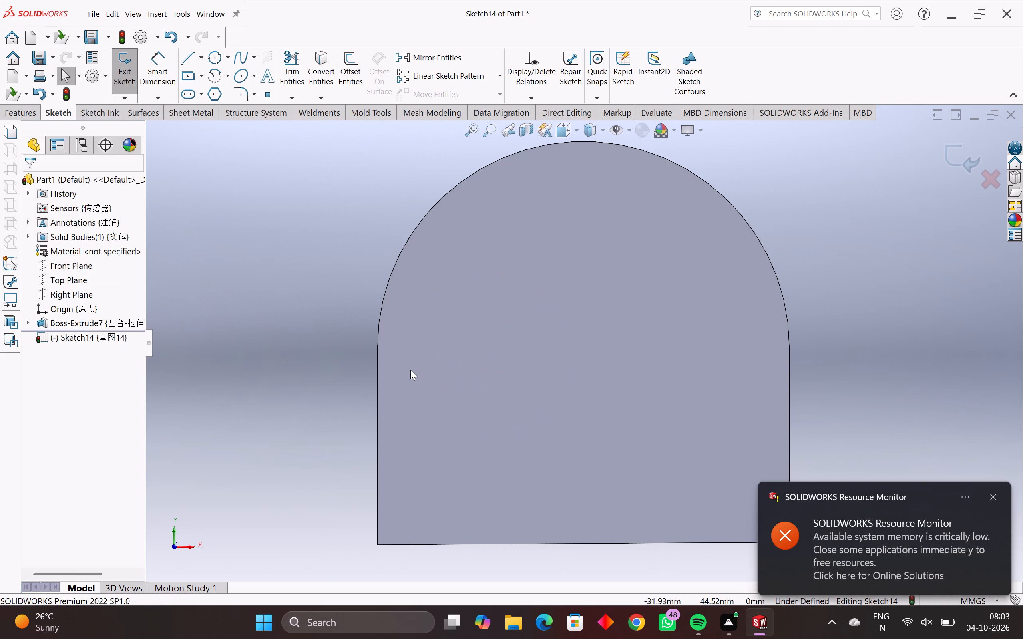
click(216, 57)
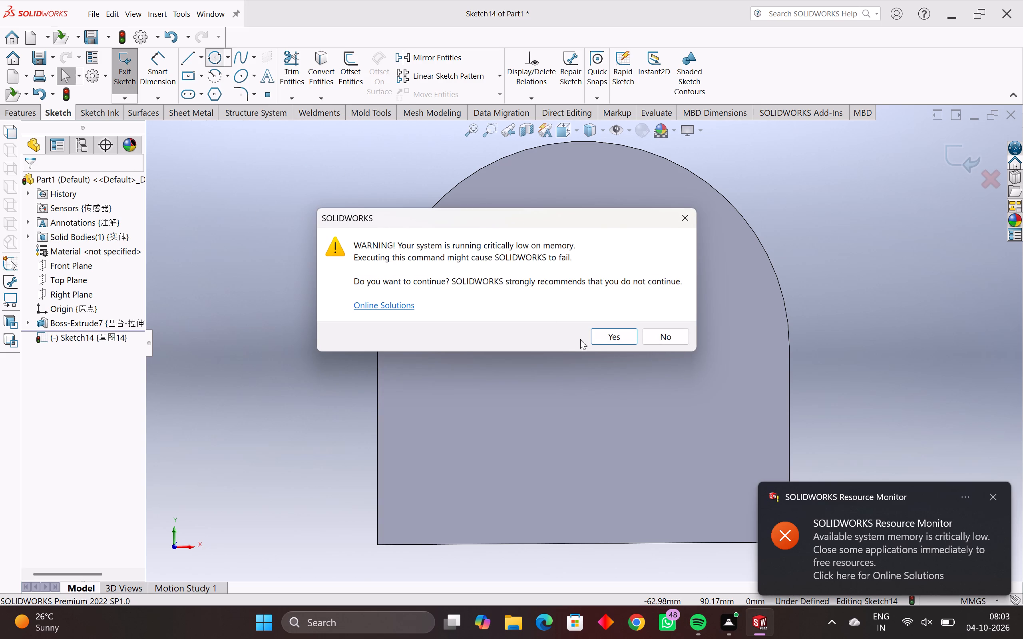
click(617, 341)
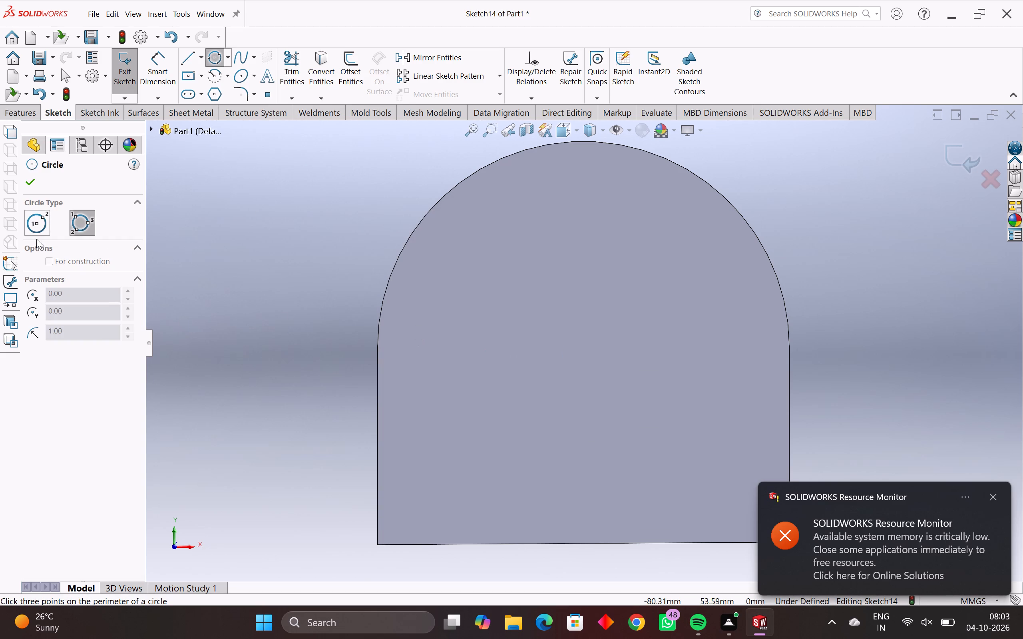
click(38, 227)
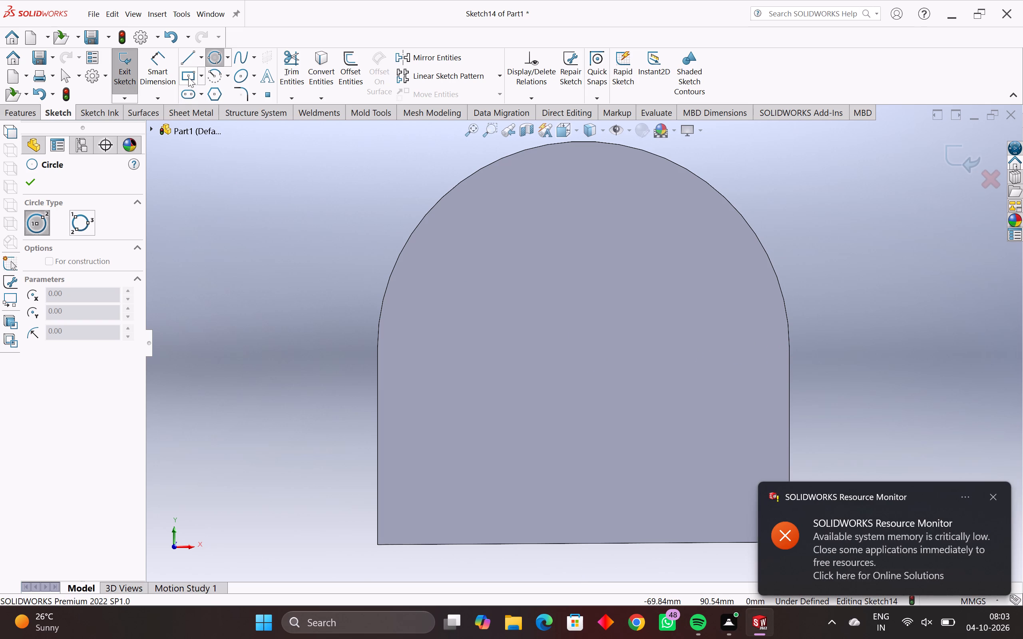
Sketch a horizontal line about 38 mm long from the arch's right tangent point to the arc's centre.
click(187, 65)
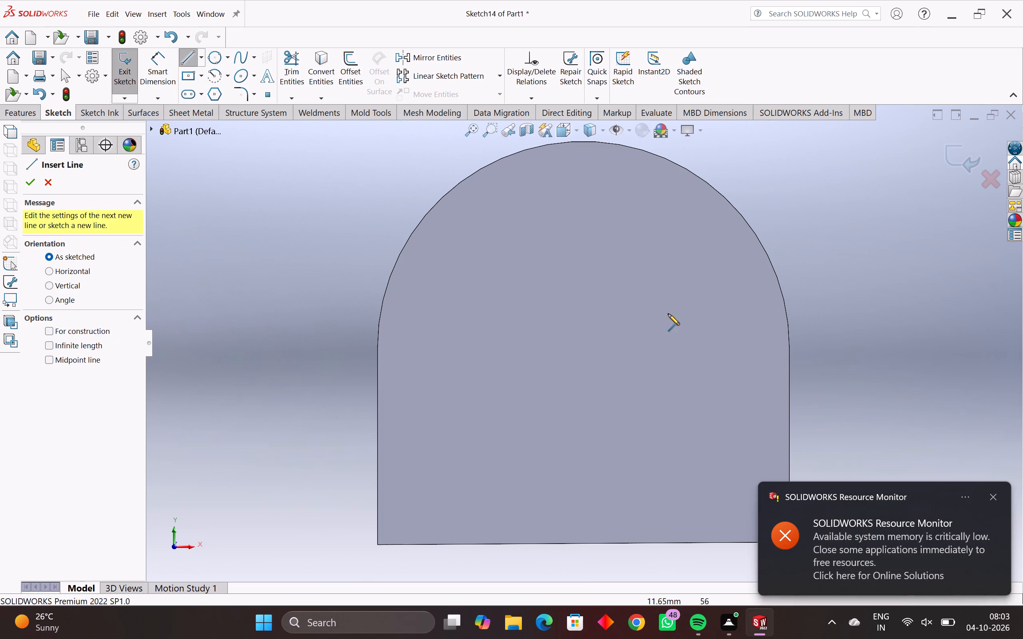
click(790, 347)
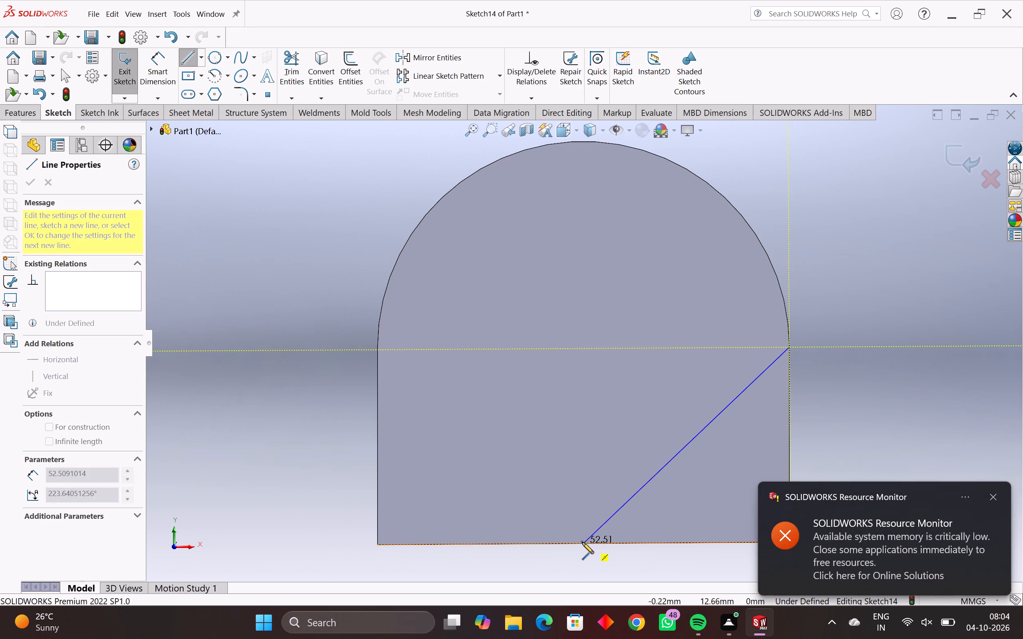
click(583, 348)
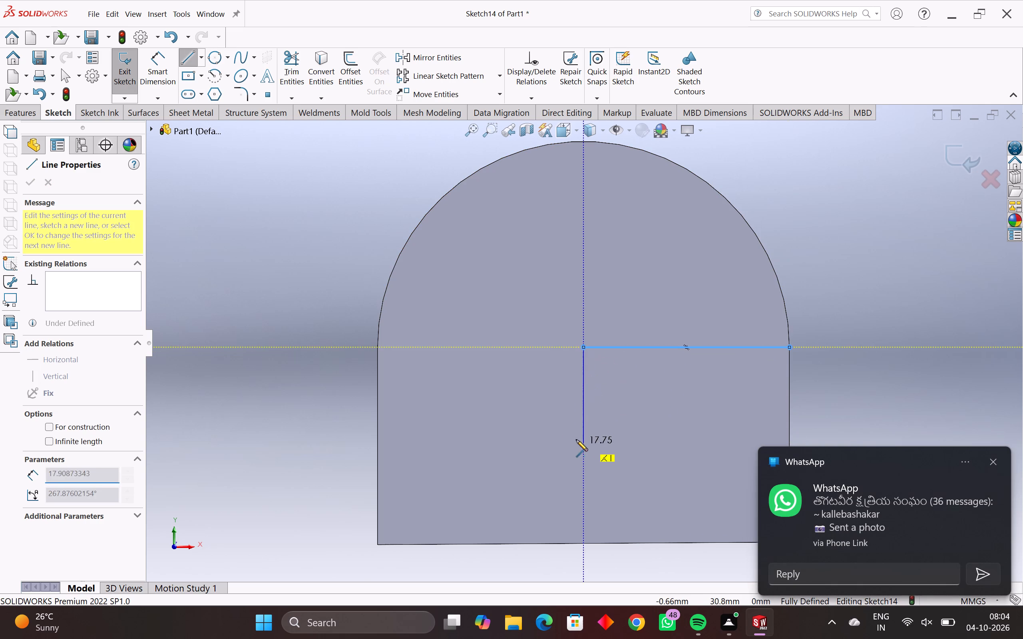
key(Escape)
key(Escape)
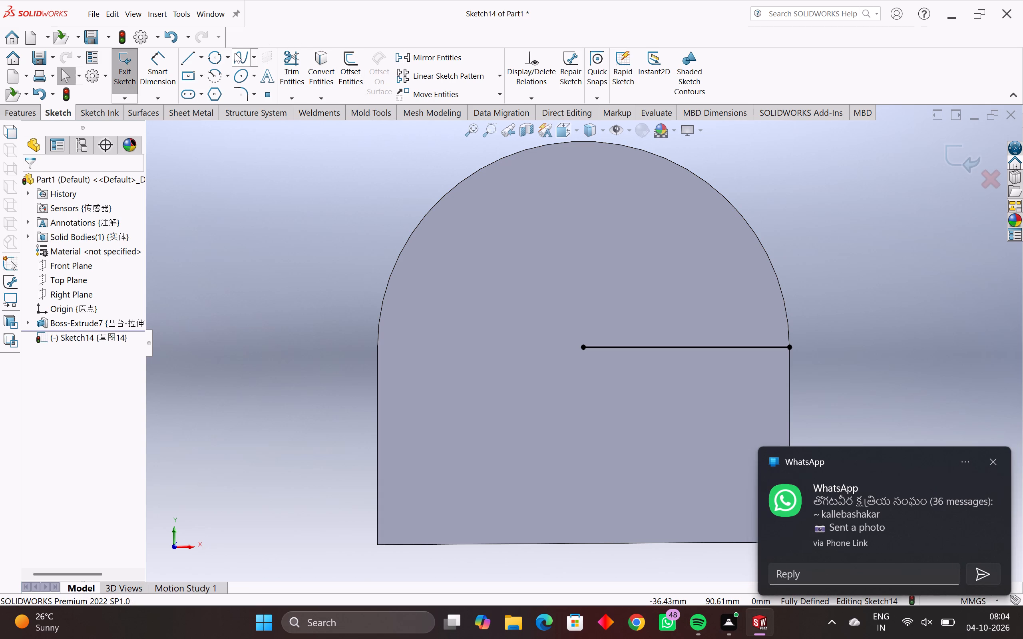
Sketch a centre-point circle at the inner end of the horizontal line and set its radius to 20 mm.
click(217, 56)
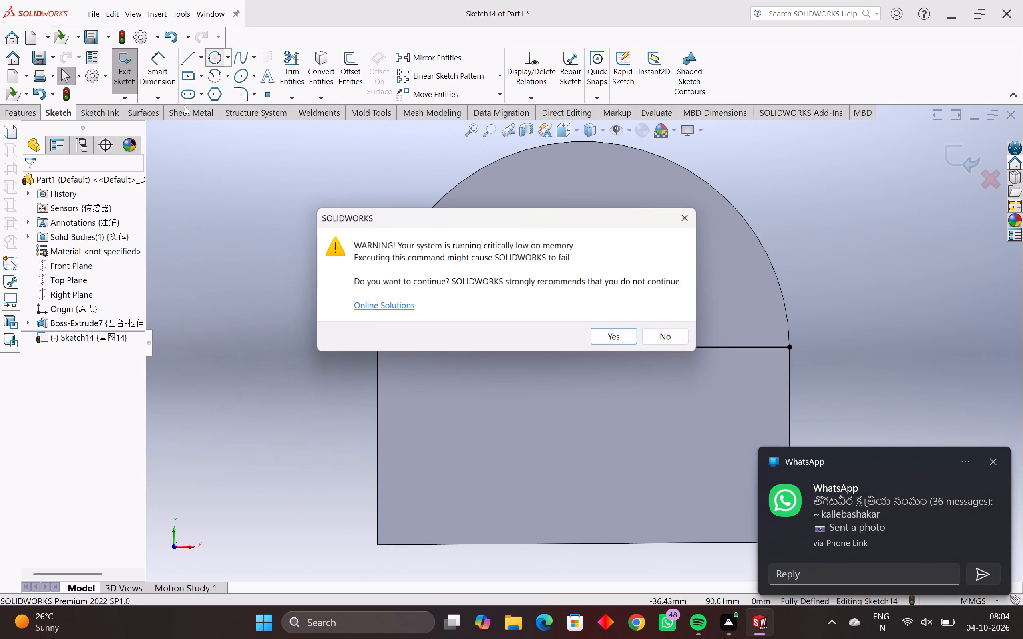
click(601, 338)
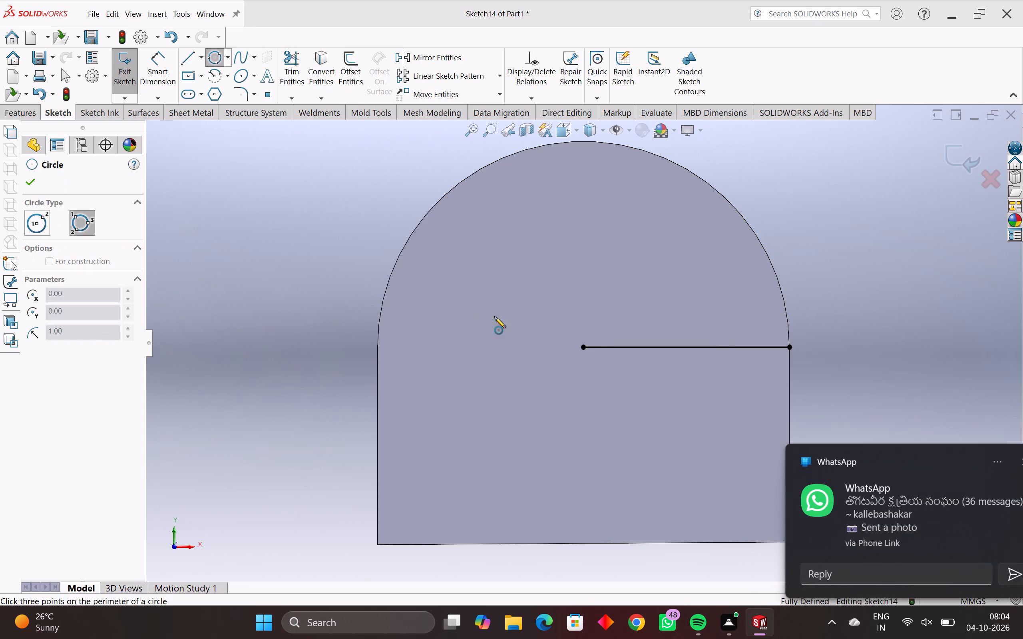
click(41, 223)
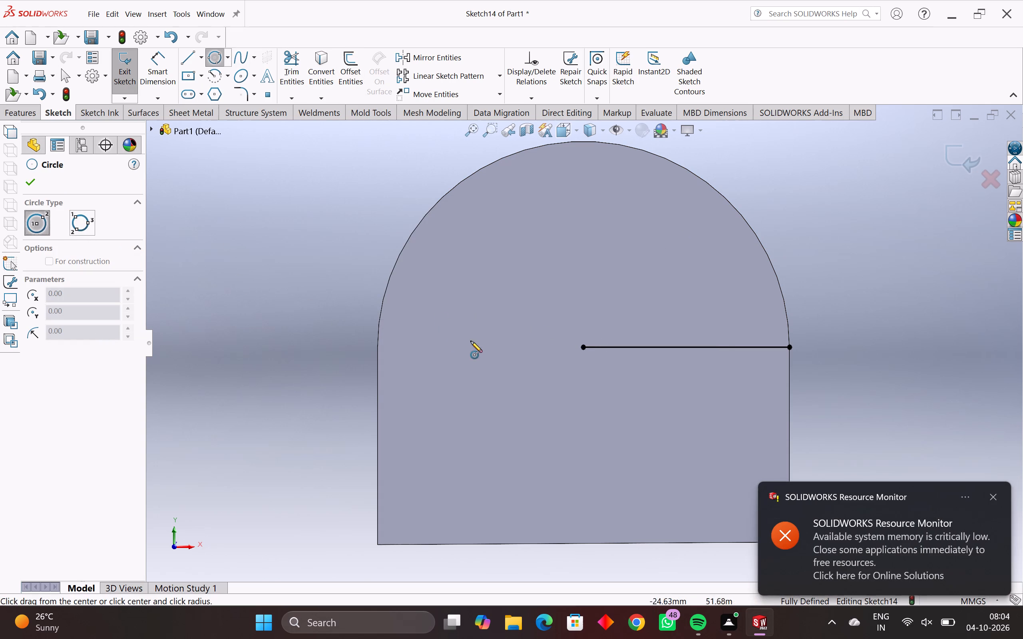
click(582, 346)
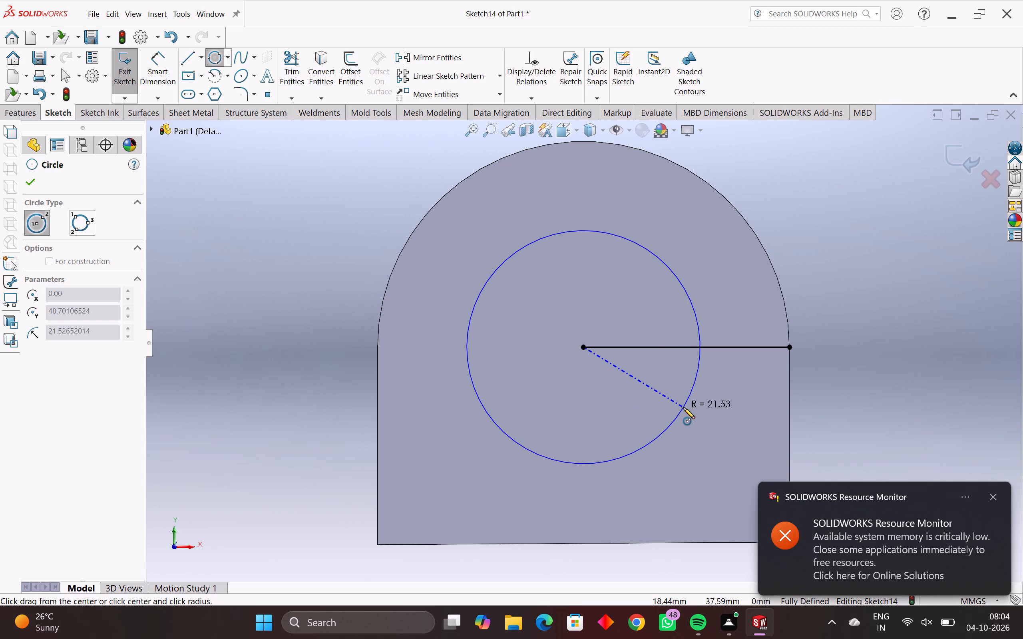
click(673, 403)
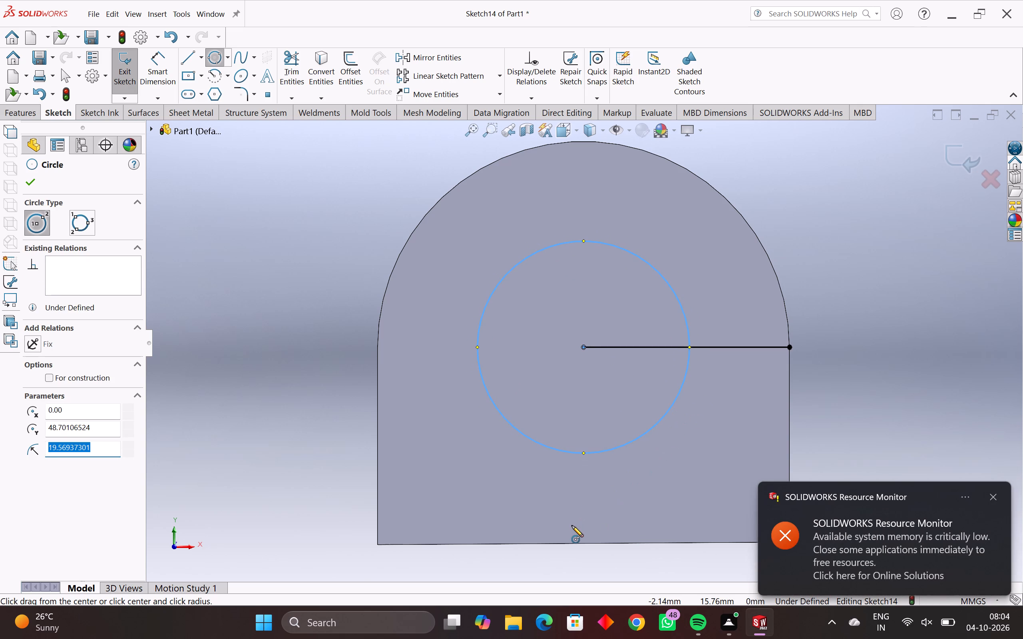
text(20)
key(Return)
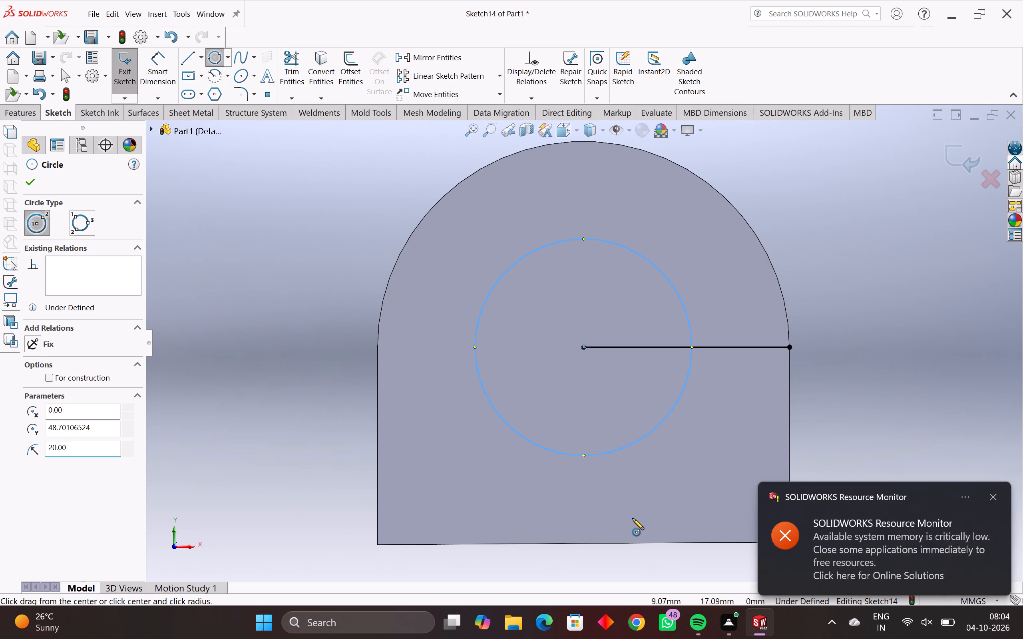
key(Return)
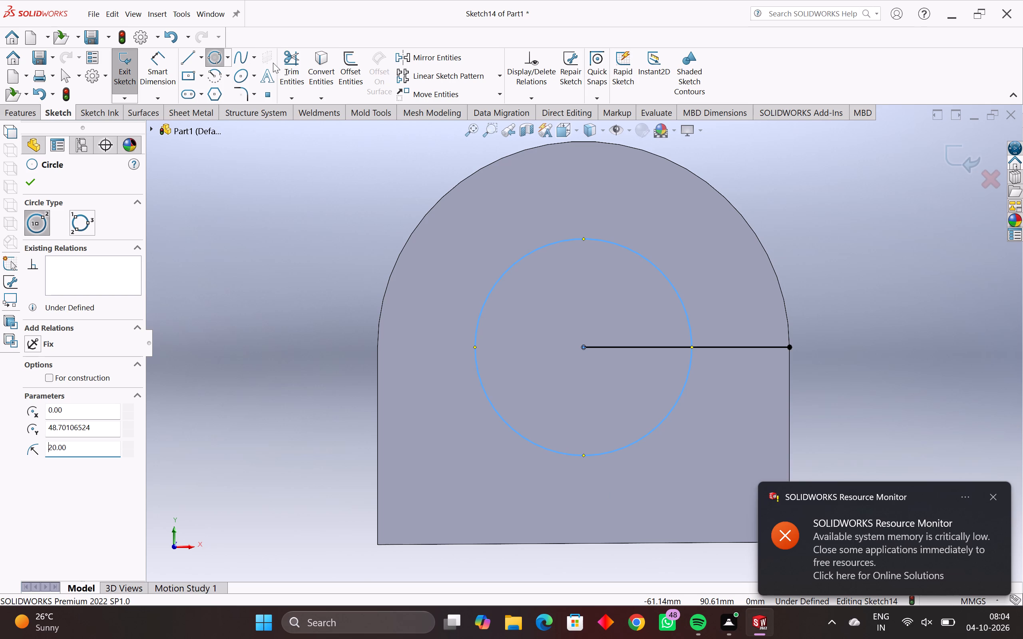
Trim away both the outer and inner segments of the horizontal line, leaving only the circle in the sketch.
click(294, 56)
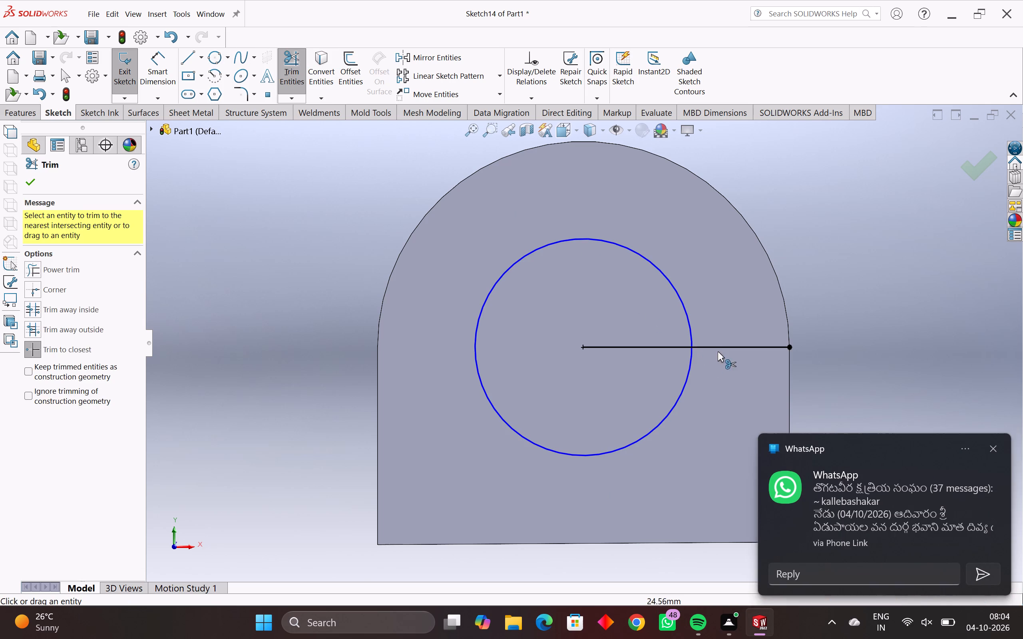
click(722, 345)
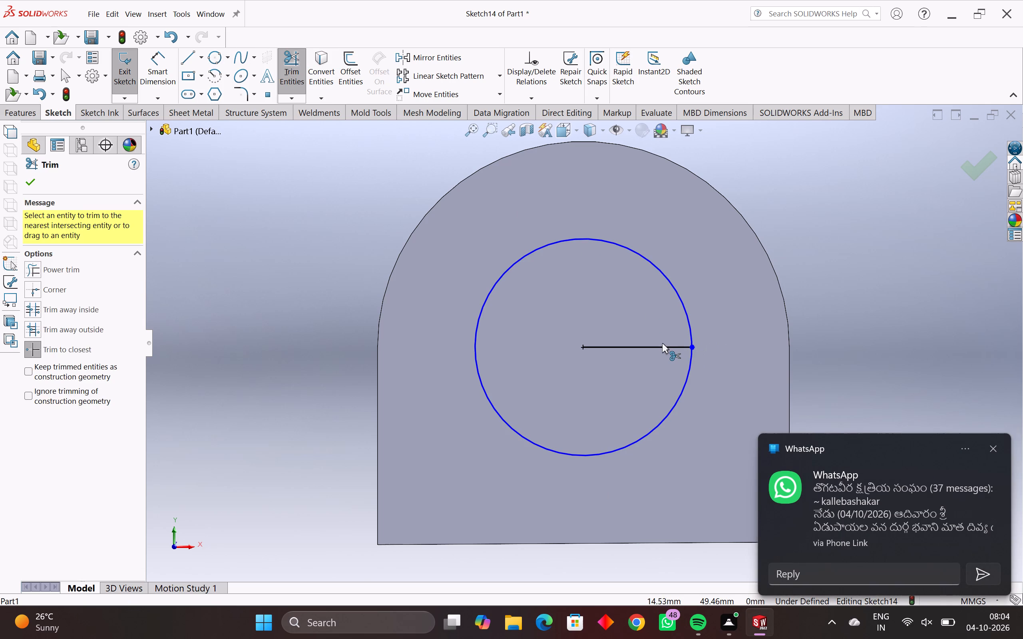
click(661, 345)
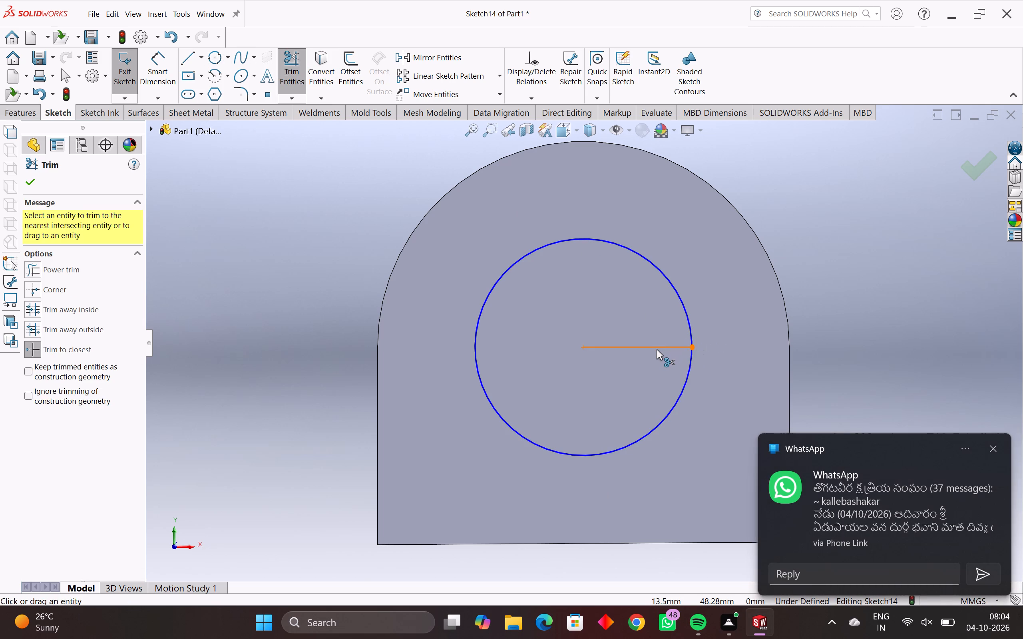
click(657, 349)
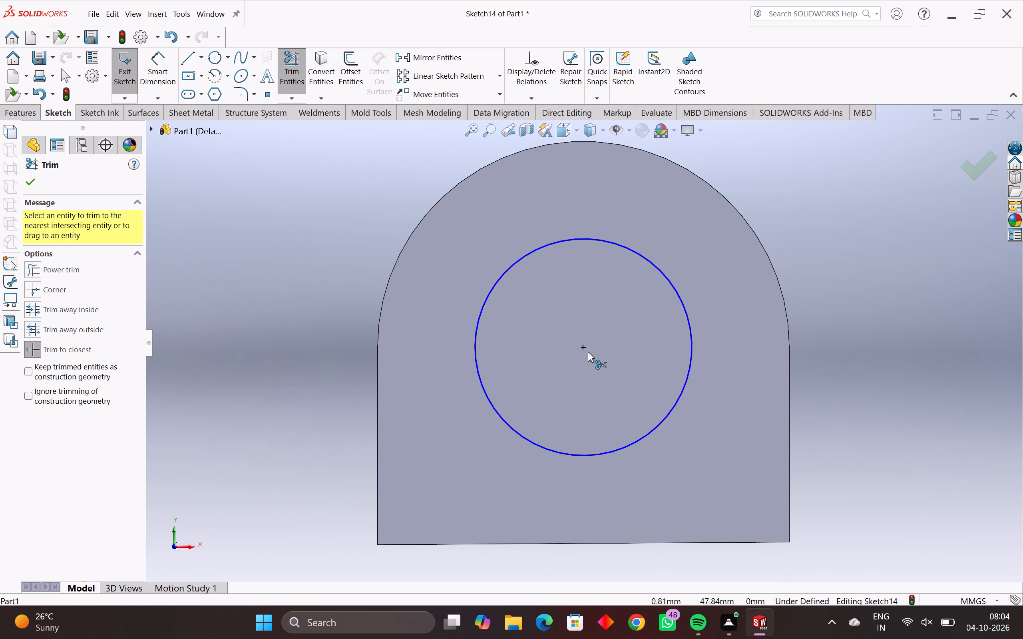
middle_drag(587, 363, 619, 369)
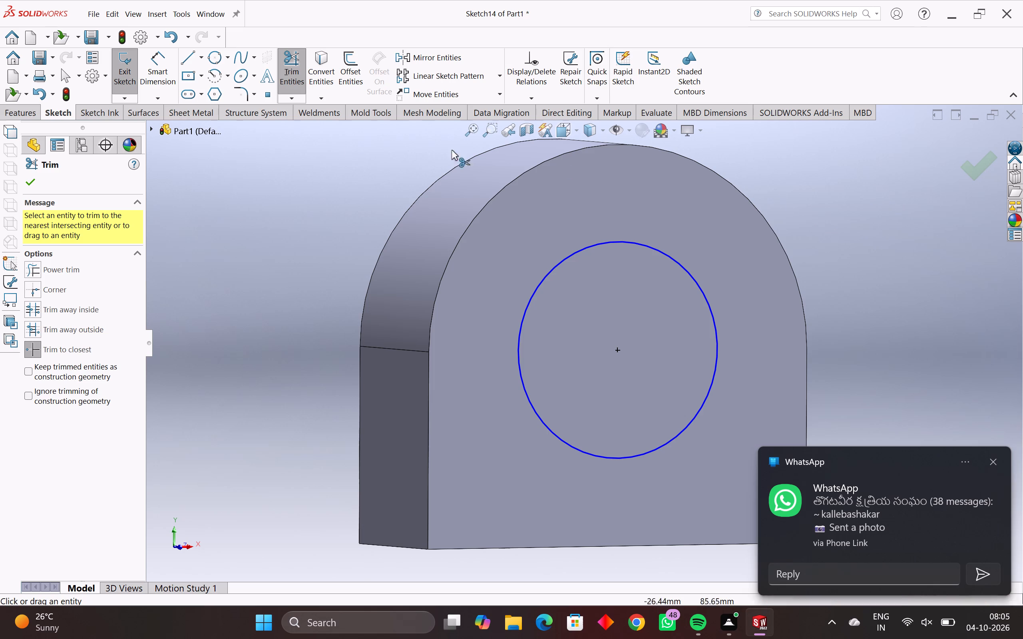
click(295, 75)
Fully define the 20 mm radius circle with automatically calculated relations and dimensions, and exit the sketch.
drag(794, 179, 614, 445)
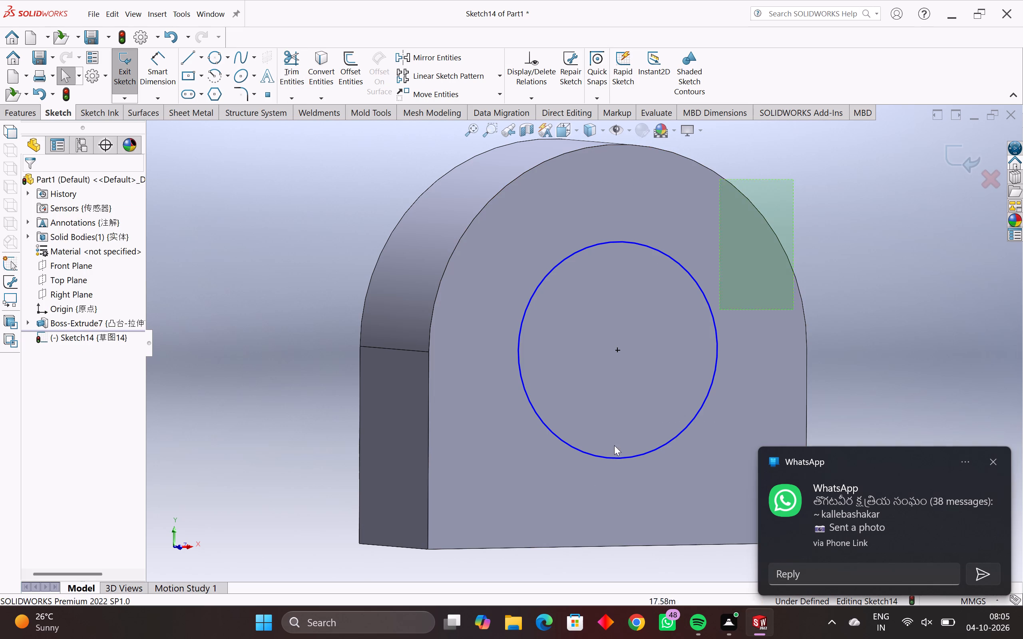
drag(614, 445, 449, 599)
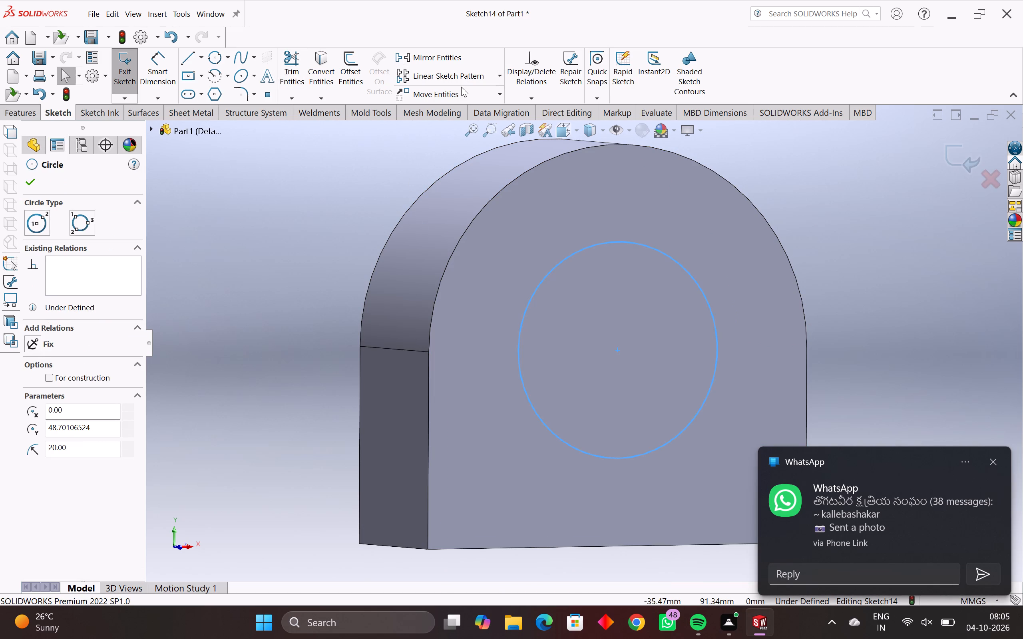
click(529, 100)
click(544, 155)
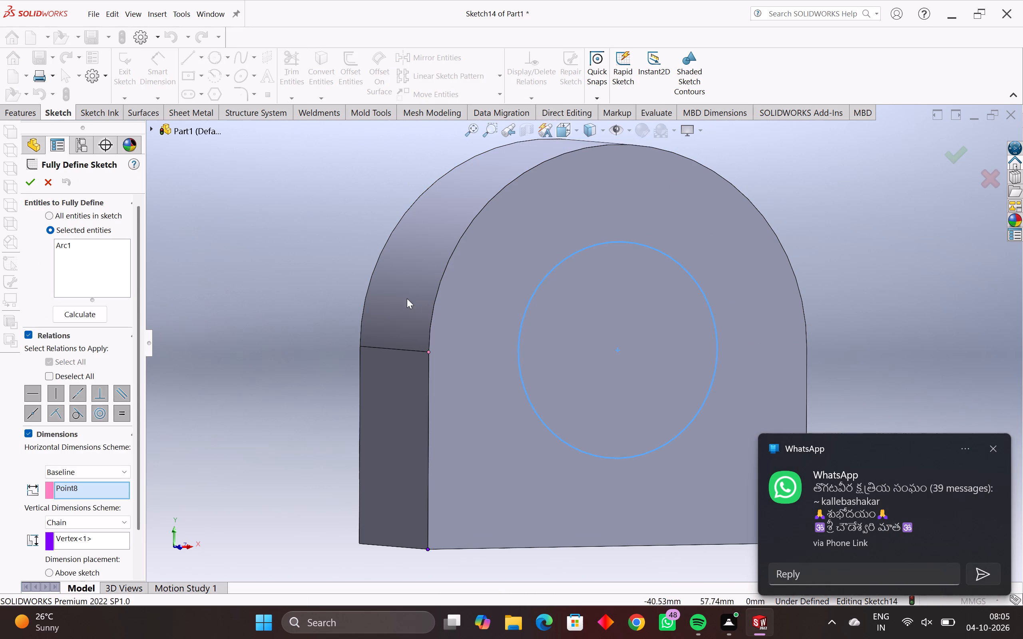
click(89, 312)
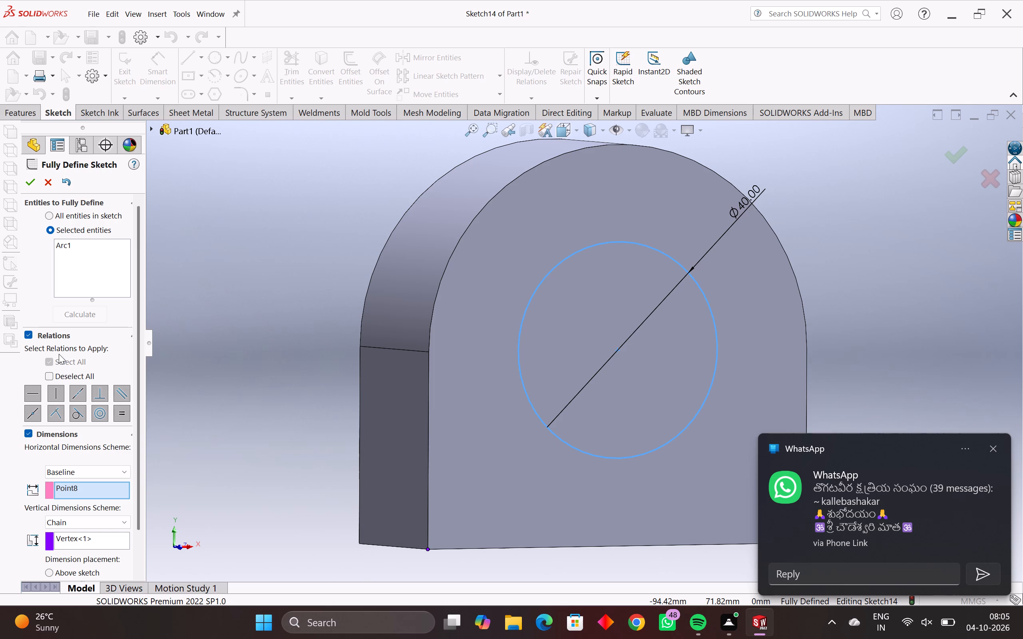
click(23, 188)
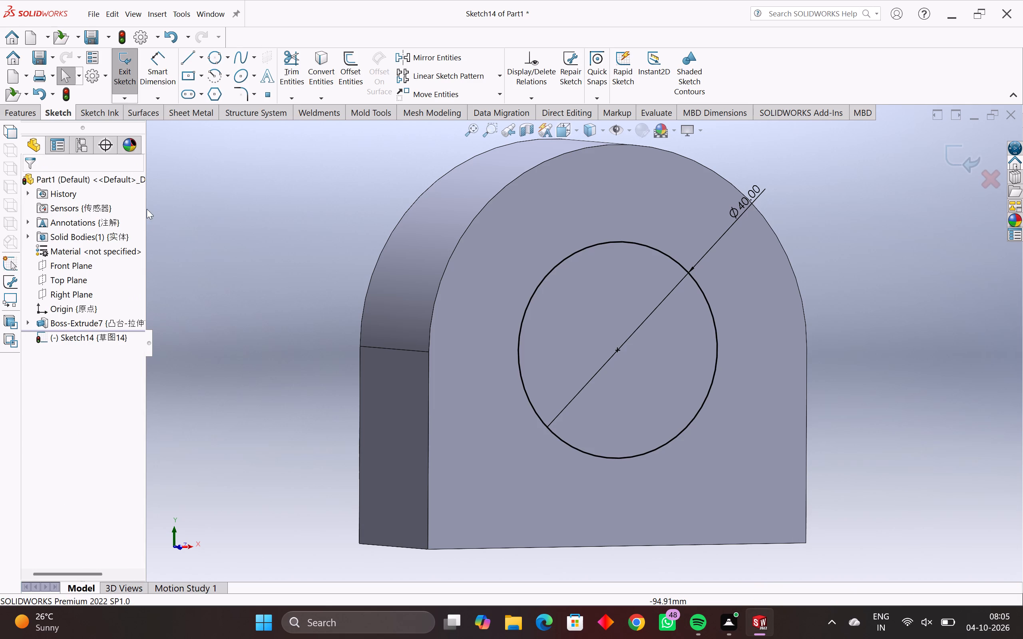
click(127, 82)
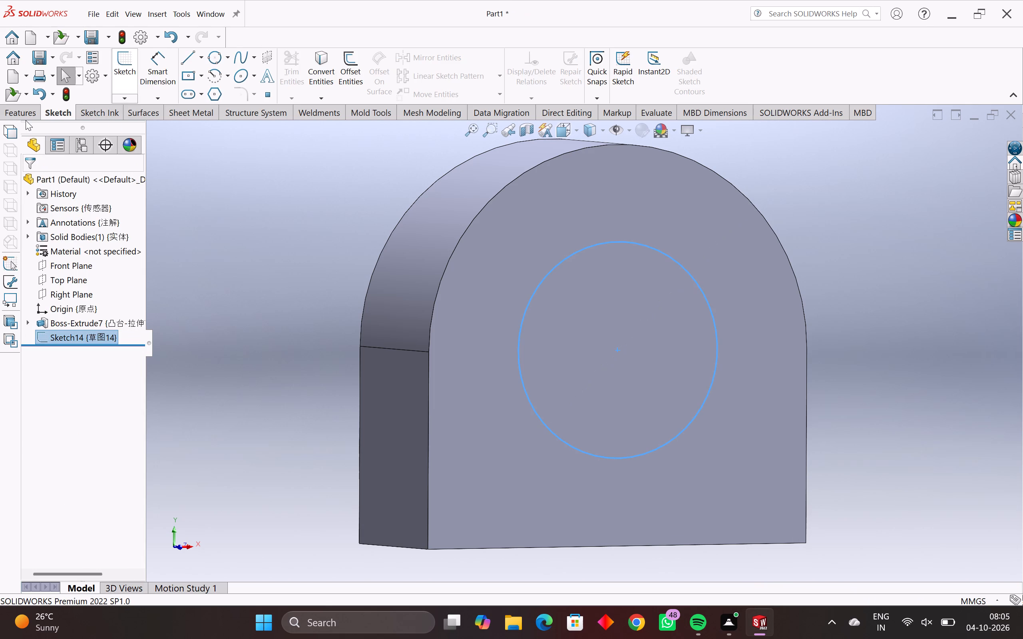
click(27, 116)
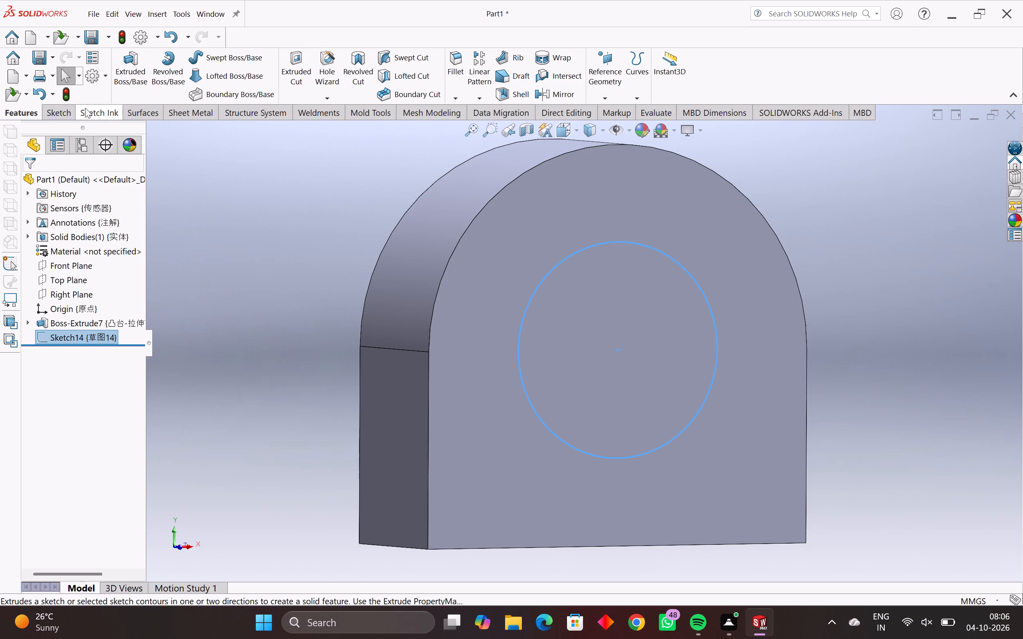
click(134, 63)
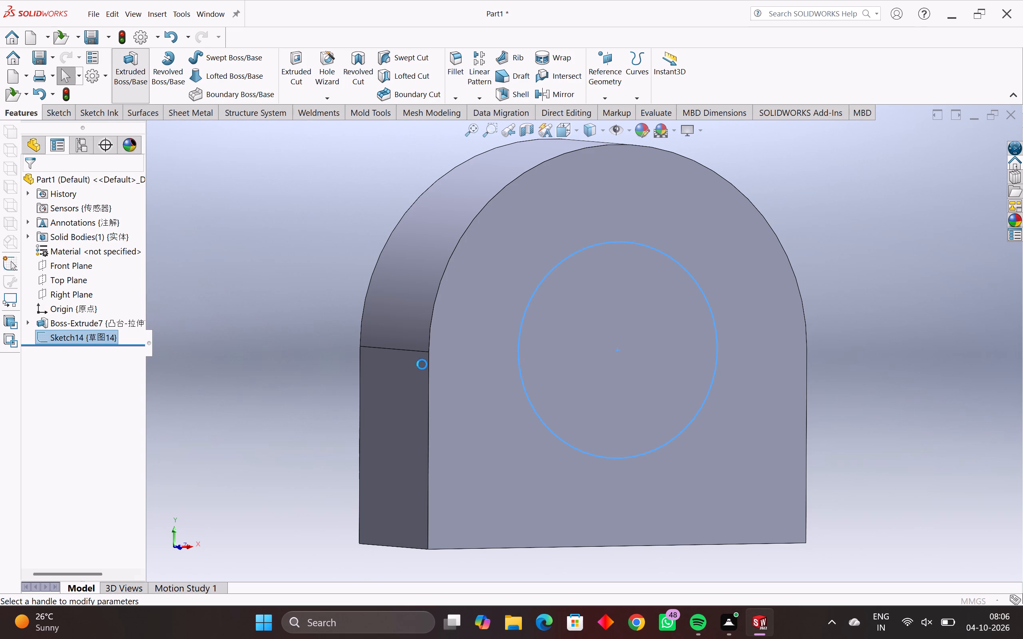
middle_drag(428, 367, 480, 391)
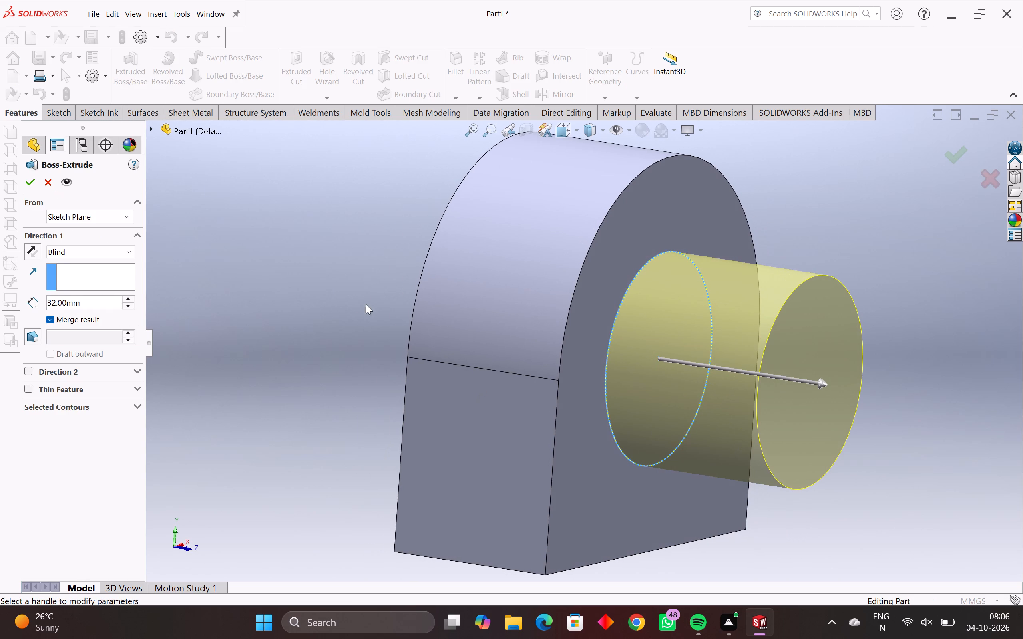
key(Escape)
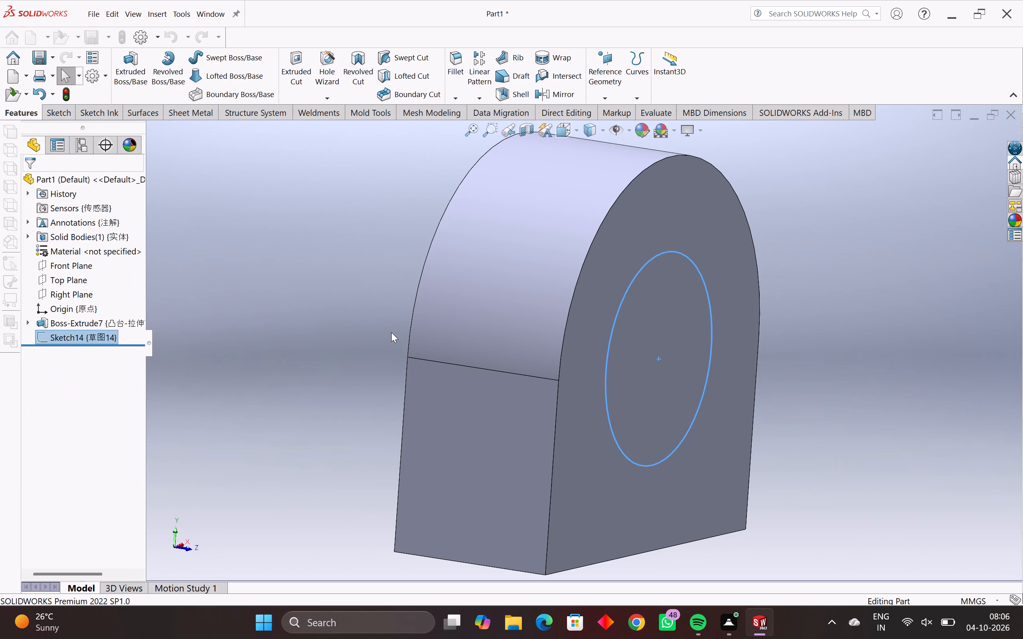
Cut-extrude the circle sketch as a blind cut 32 mm deep through the arch-shaped body.
click(293, 58)
middle_drag(388, 331, 475, 394)
click(32, 176)
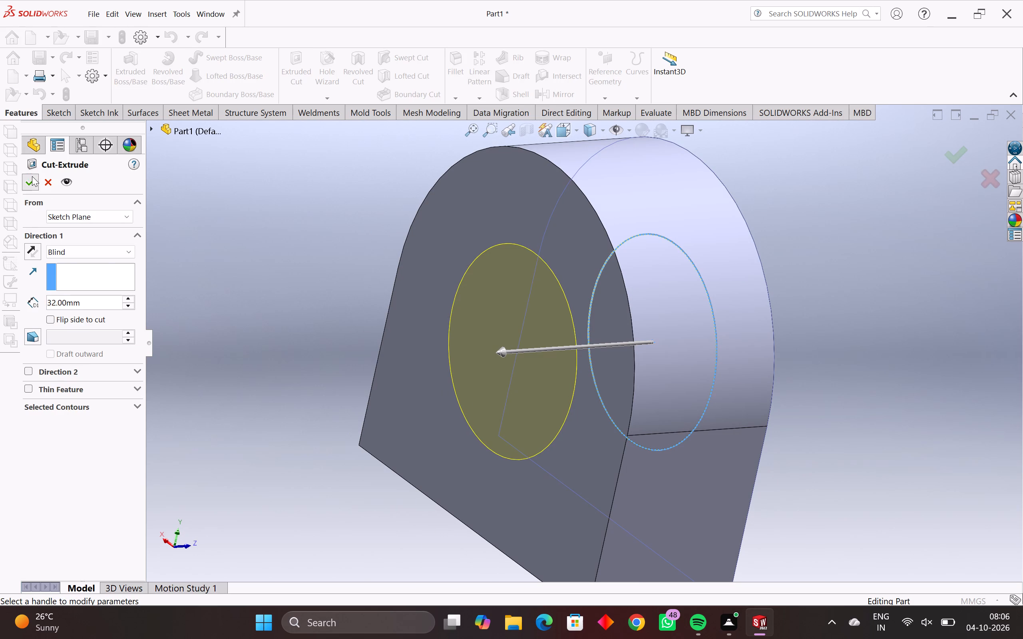
Examine the circular hole and the arch-shaped body from several viewing angles.
middle_drag(459, 380, 389, 369)
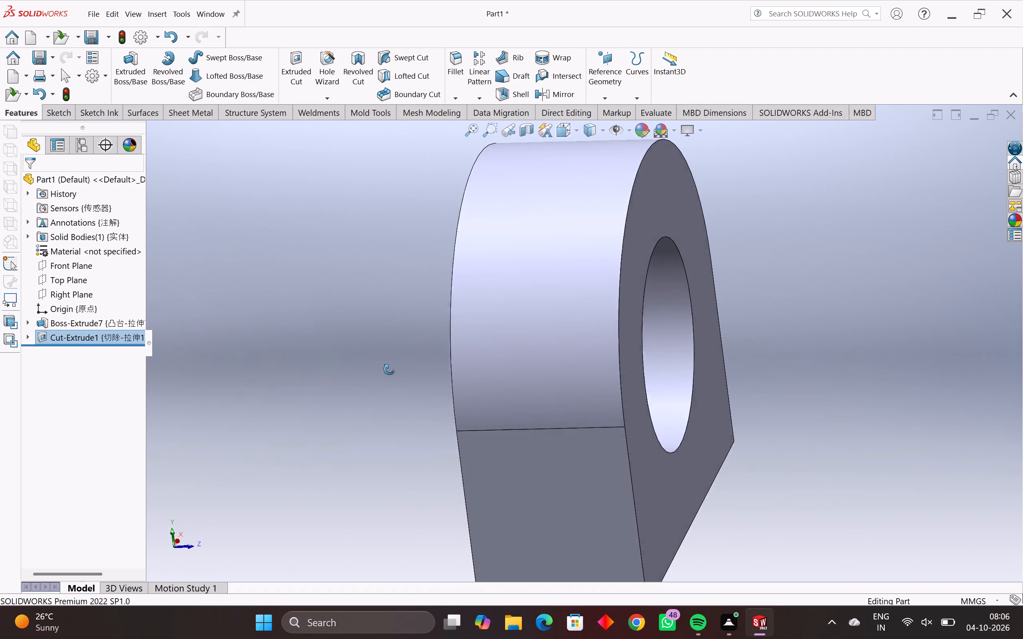
middle_drag(389, 369, 402, 333)
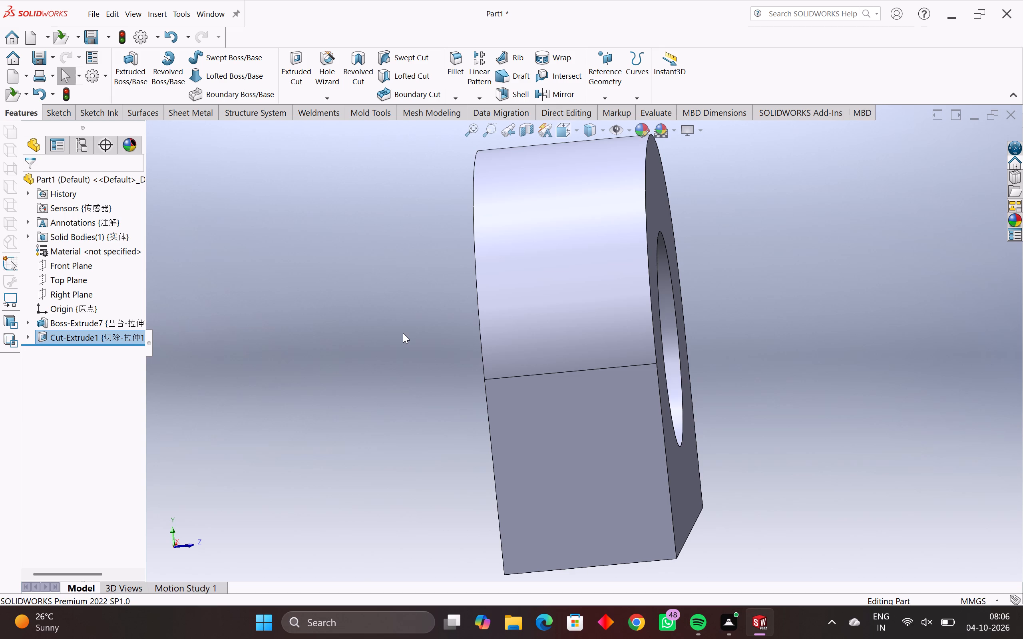
middle_drag(634, 412, 570, 443)
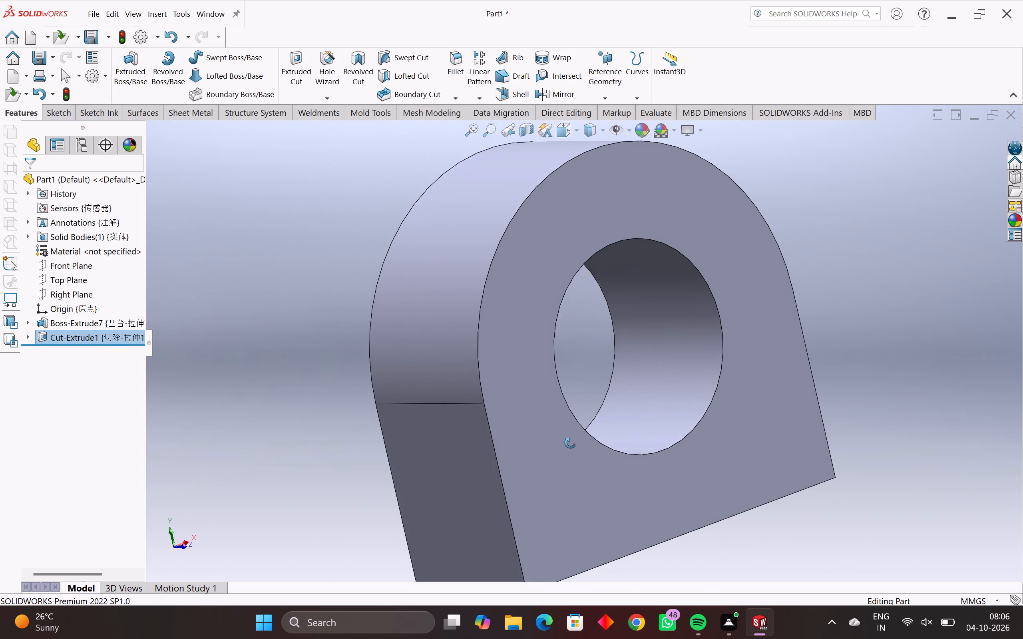
middle_drag(570, 443, 536, 472)
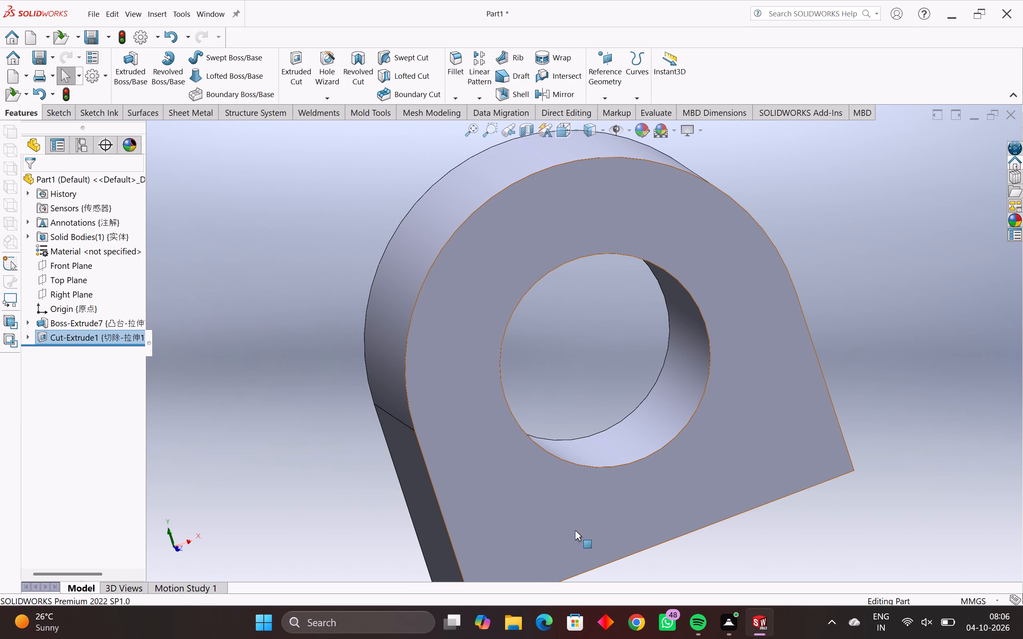
middle_drag(664, 506, 680, 507)
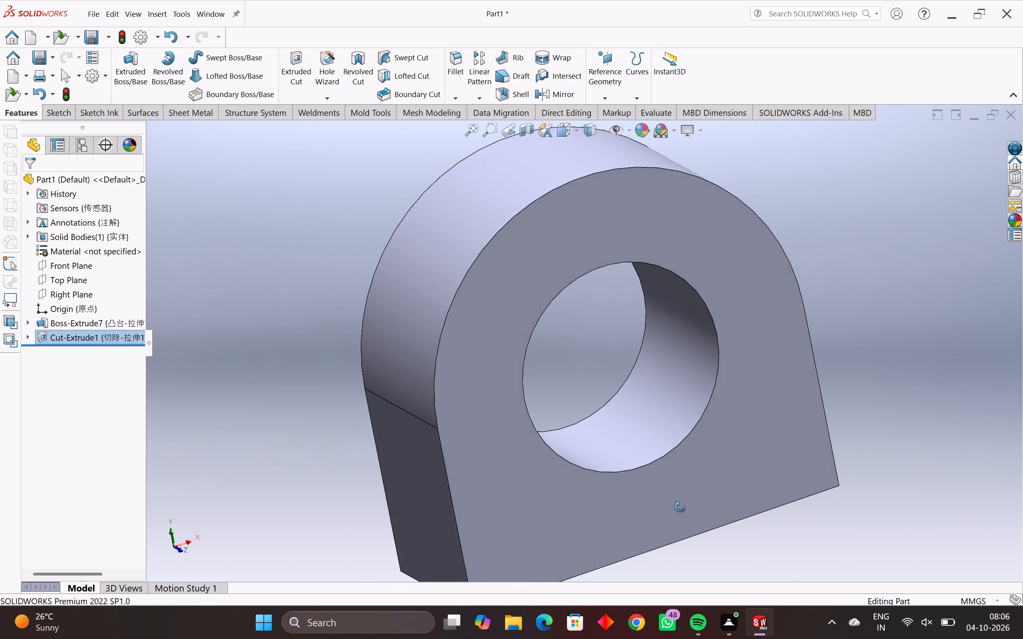
middle_drag(680, 507, 643, 529)
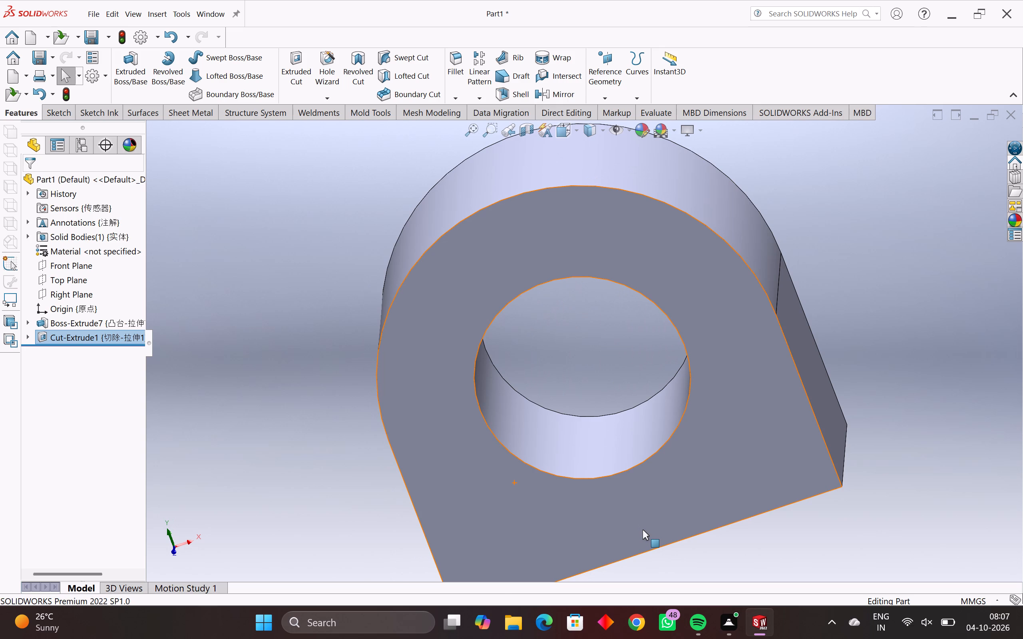
middle_drag(569, 523, 697, 475)
middle_drag(697, 475, 616, 437)
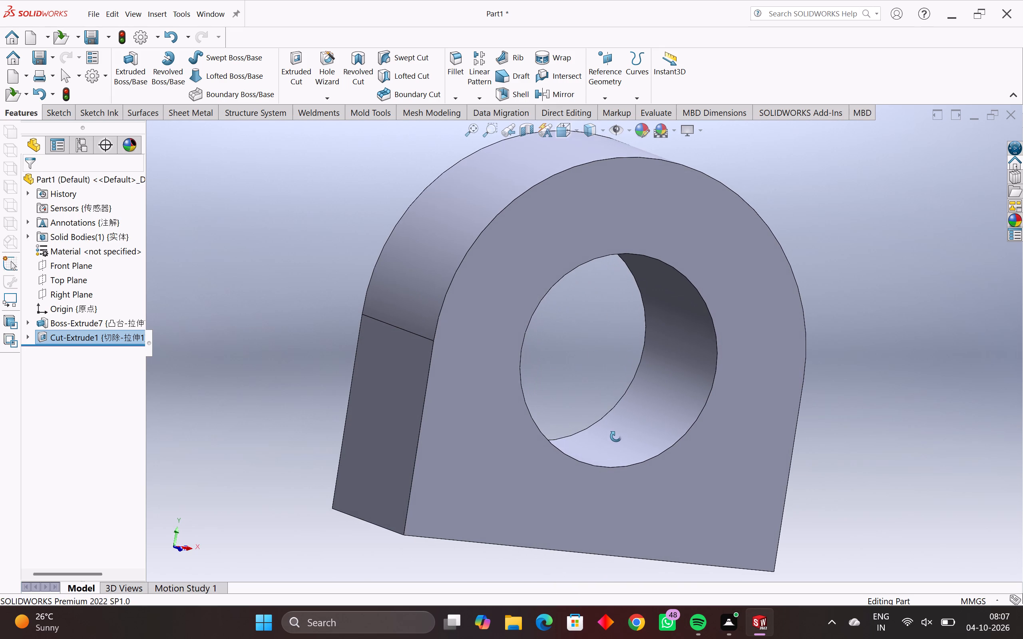
middle_drag(616, 437, 583, 471)
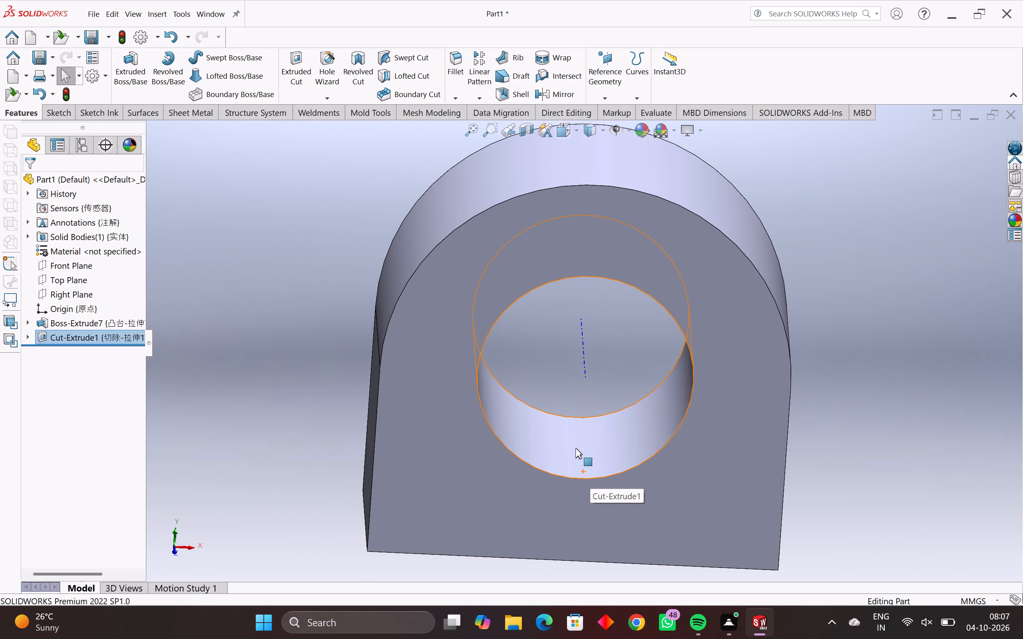
middle_drag(547, 450, 531, 447)
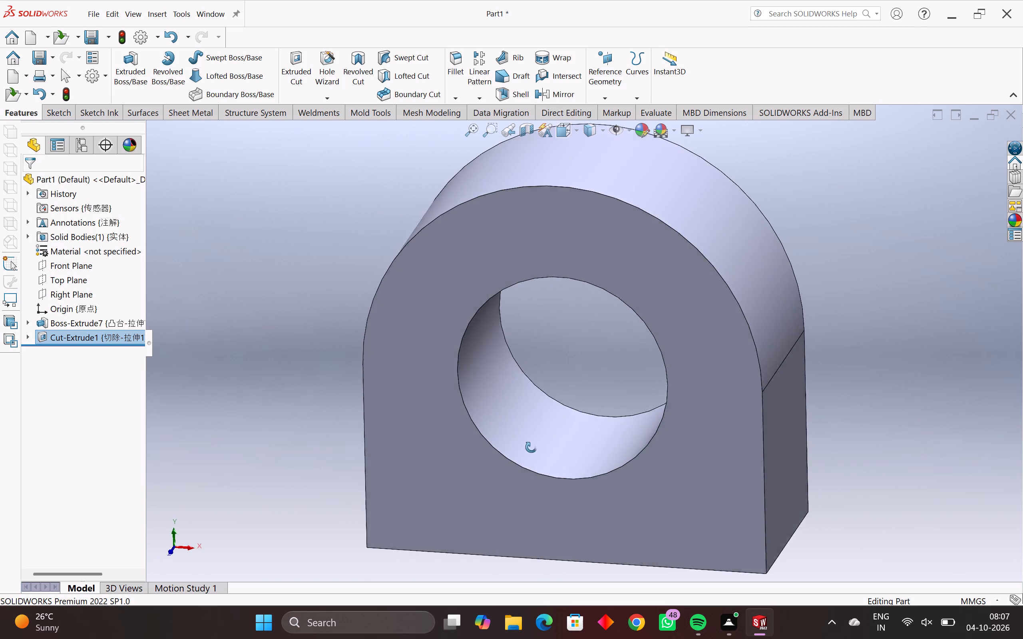
middle_drag(531, 447, 559, 413)
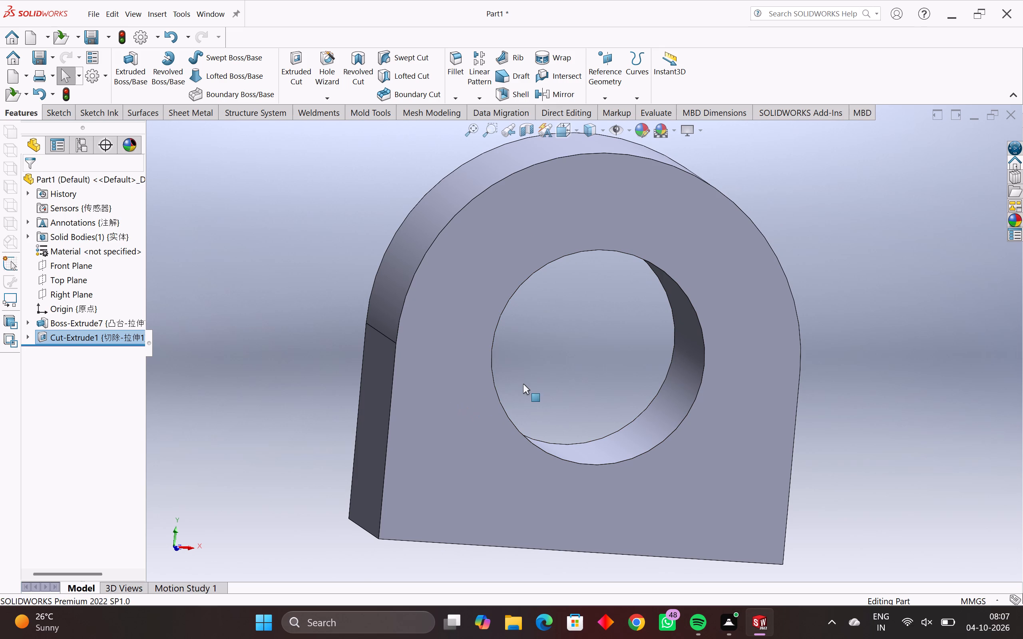
middle_drag(523, 384, 529, 352)
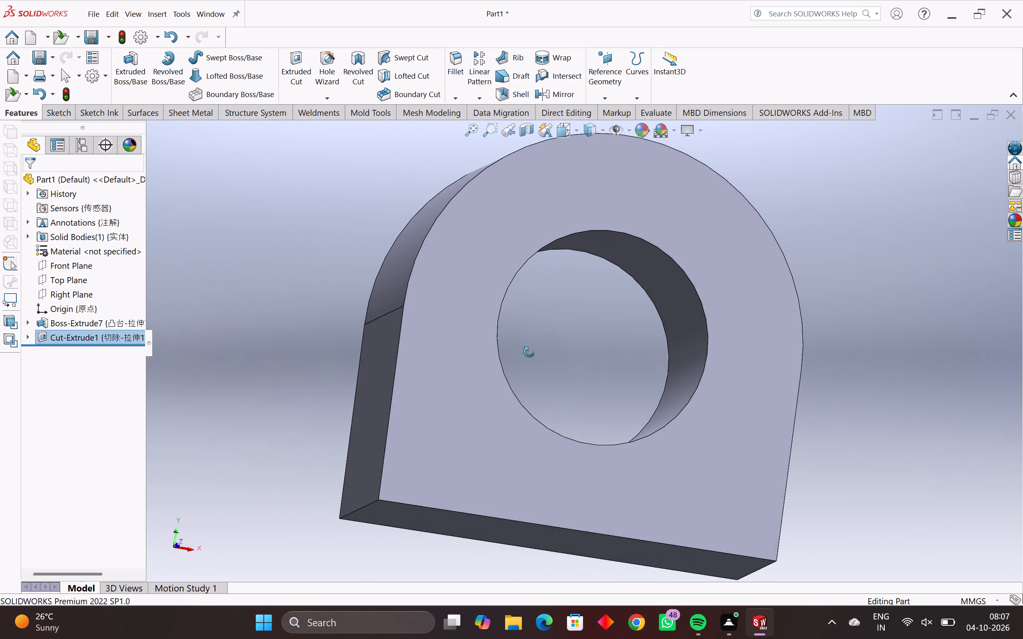
middle_drag(529, 352, 434, 371)
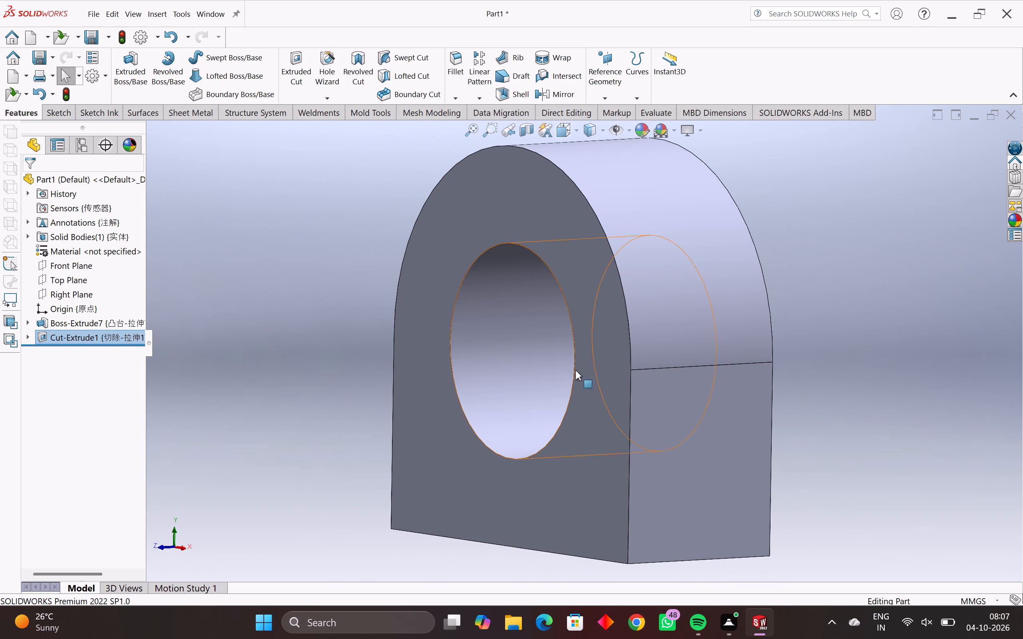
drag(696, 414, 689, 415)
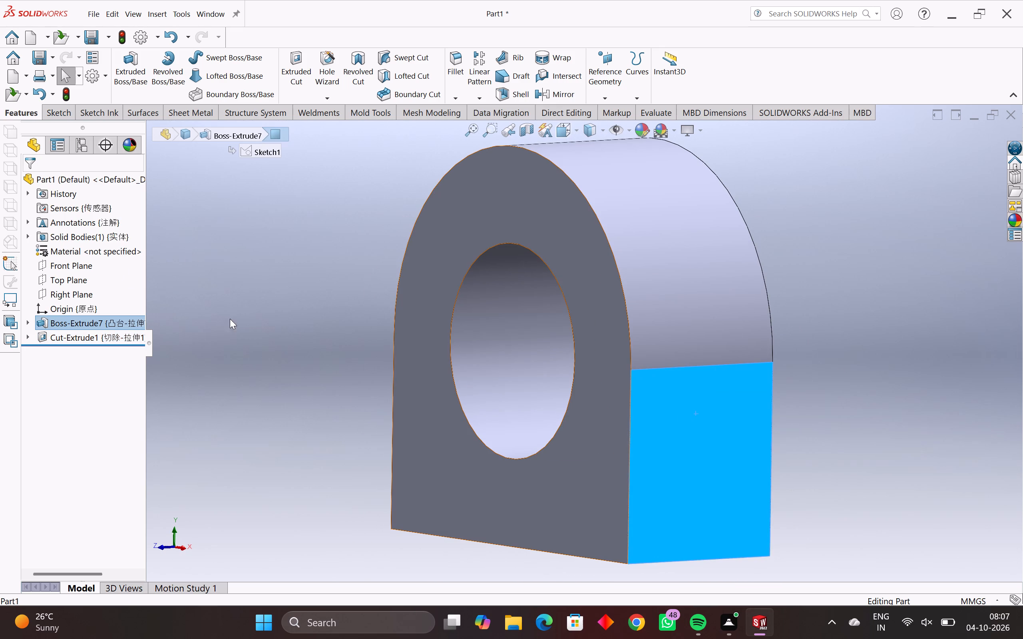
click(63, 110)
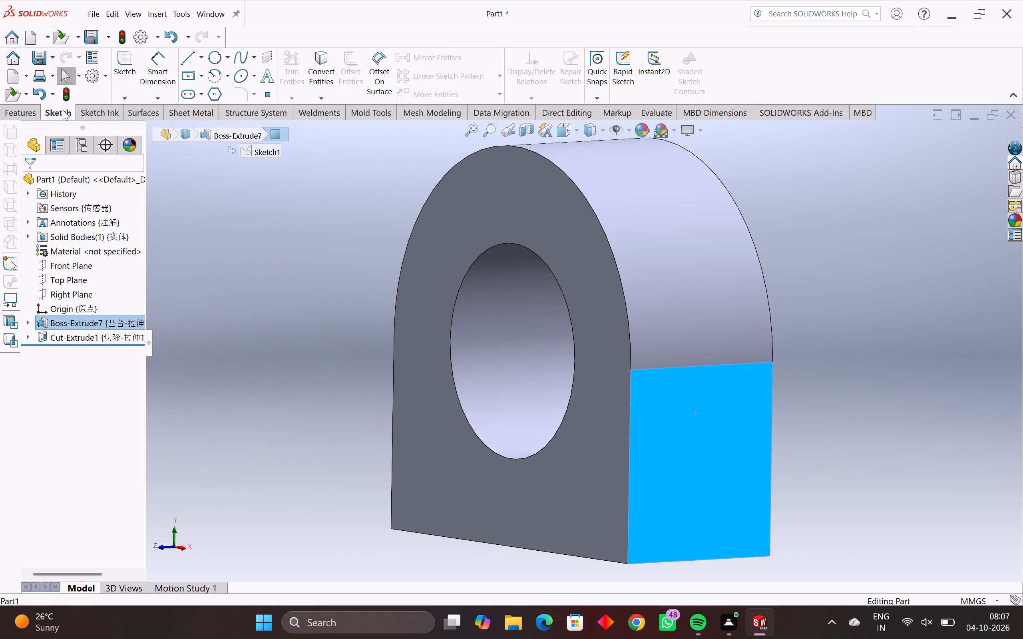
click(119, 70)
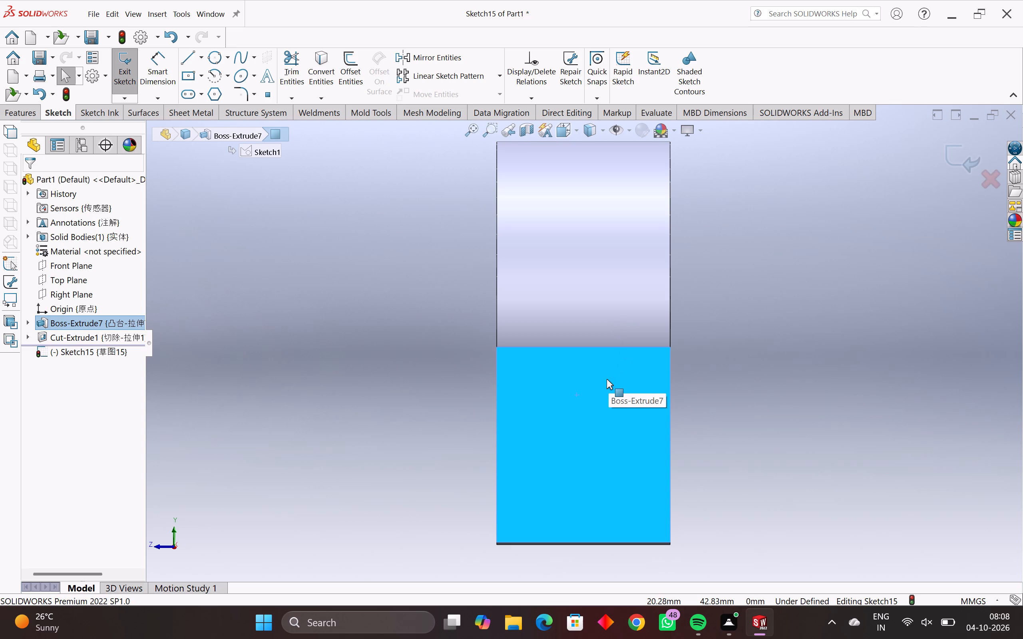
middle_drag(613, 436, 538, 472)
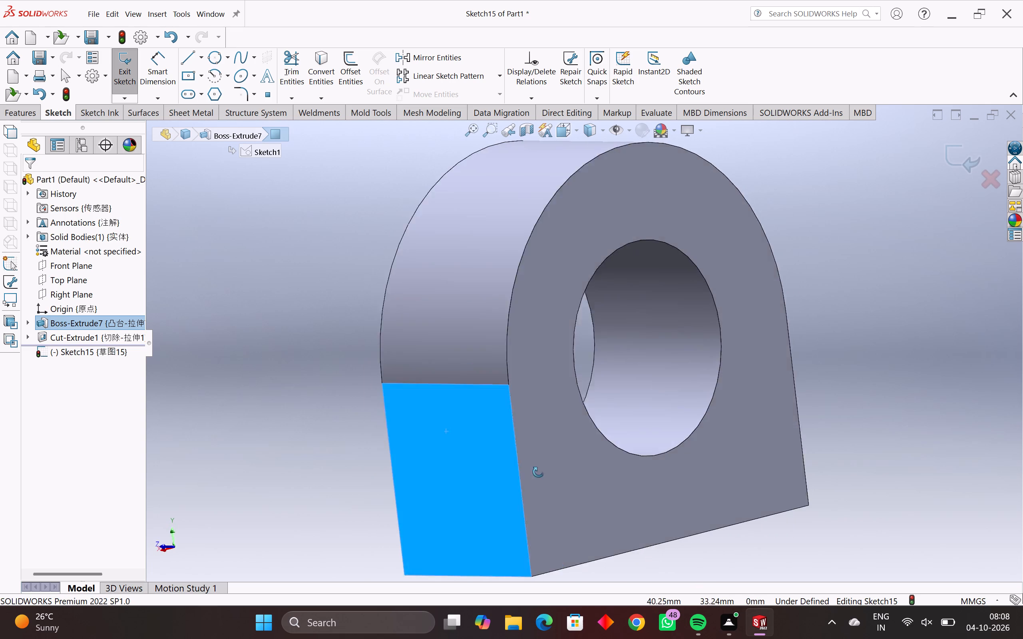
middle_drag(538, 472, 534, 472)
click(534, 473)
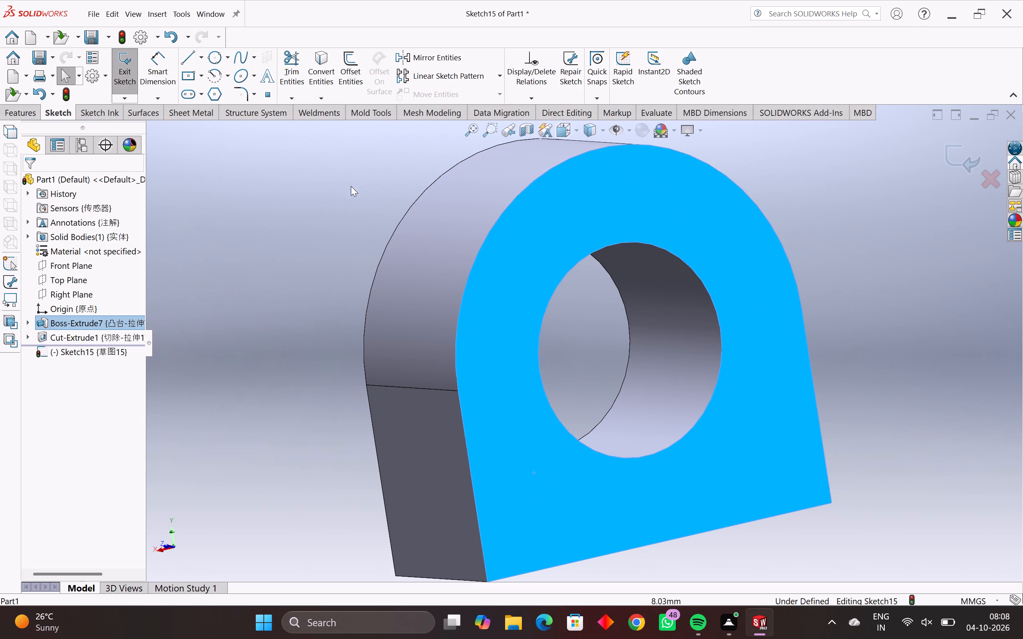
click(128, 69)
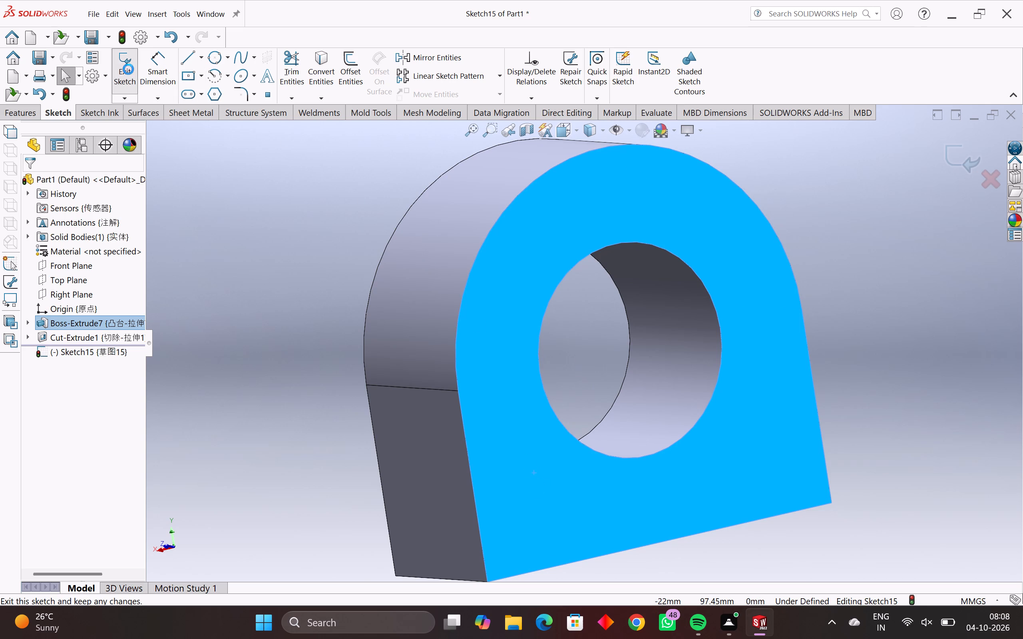
Open a new sketch on the flat arch-shaped rear face of the body, around the hole.
click(548, 439)
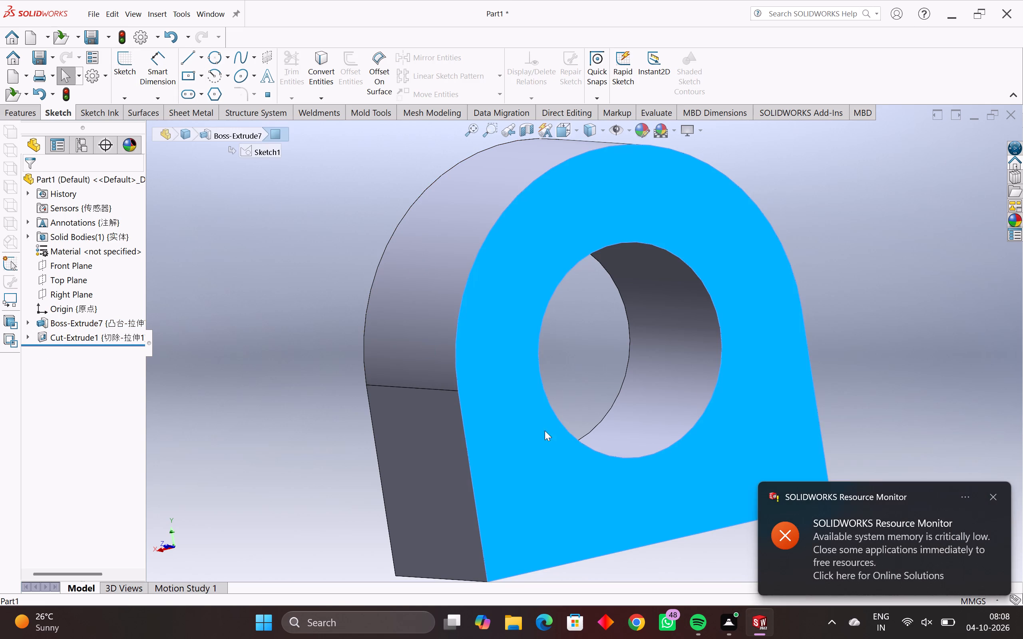
click(122, 65)
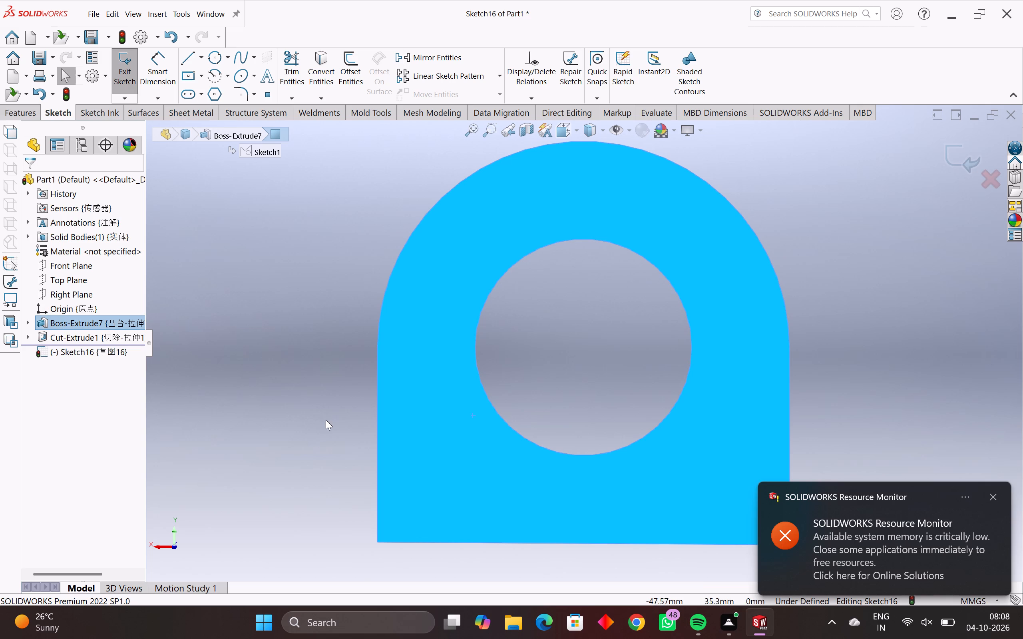
Sketch a horizontal line outward from the tangent point where the rear face's arc meets its straight side edge.
middle_drag(374, 388, 416, 390)
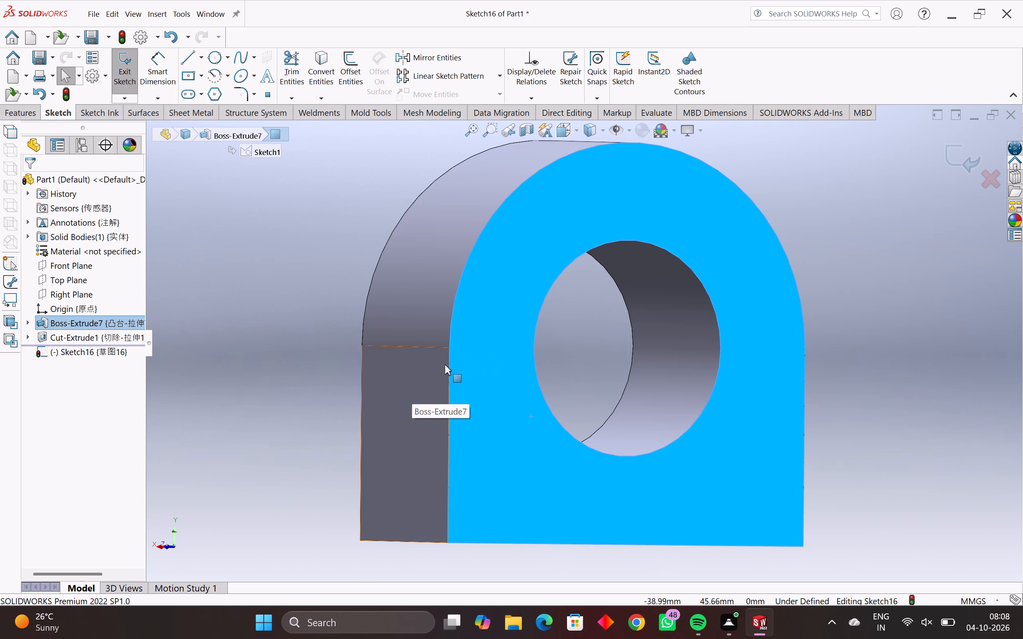
scroll(640, 485, down, 1)
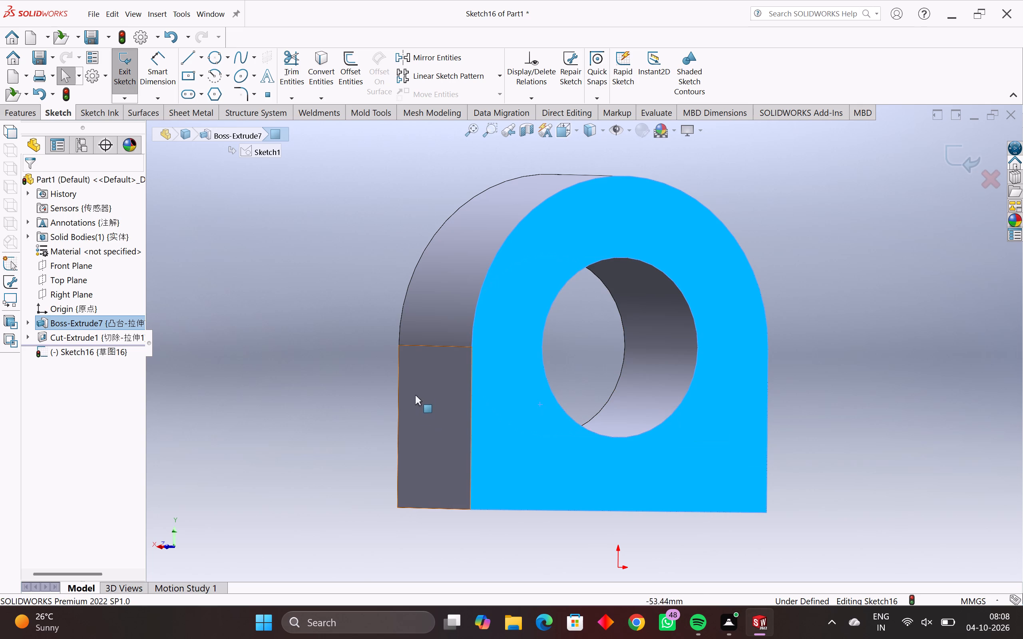
click(186, 54)
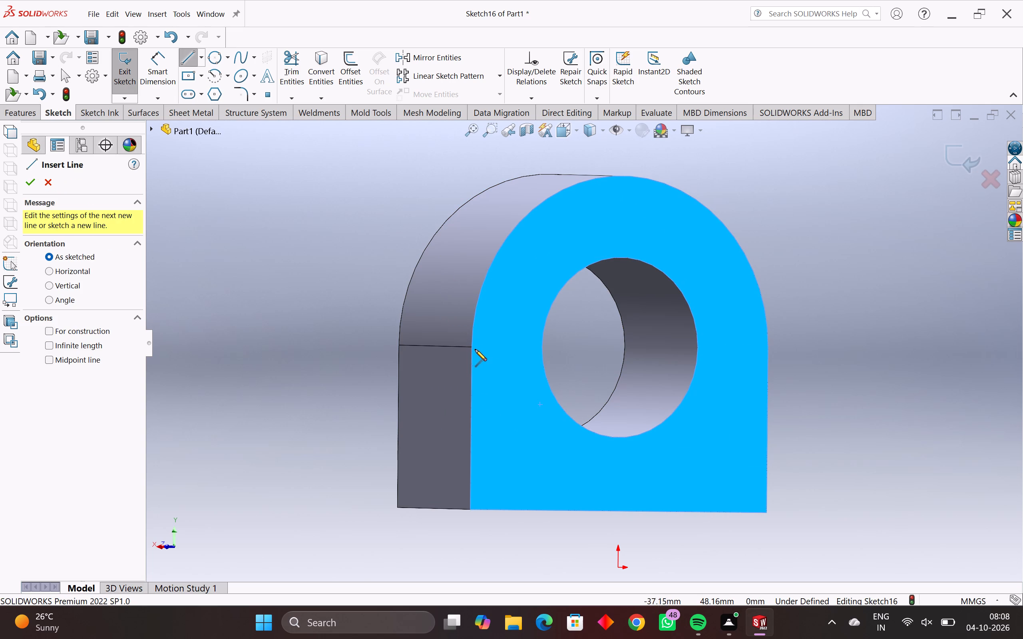
scroll(470, 347, up, 2)
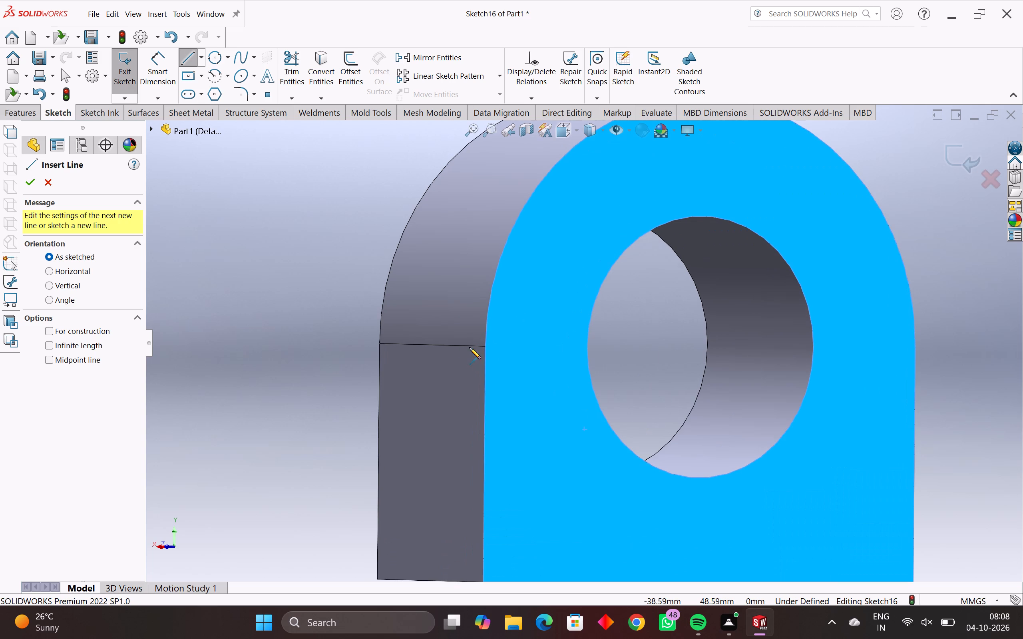
click(486, 347)
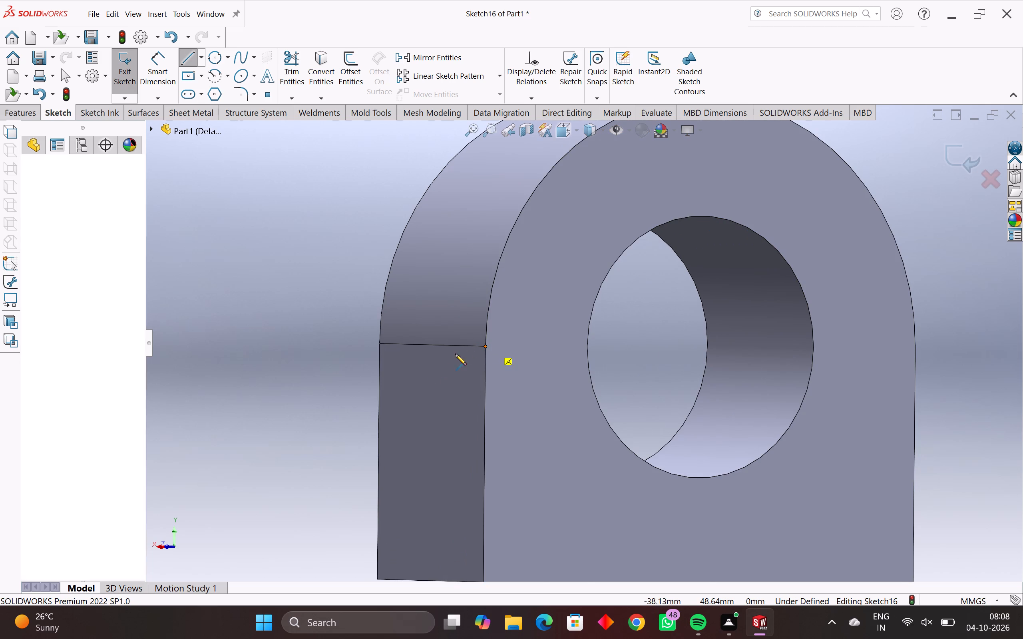
middle_drag(402, 381, 367, 387)
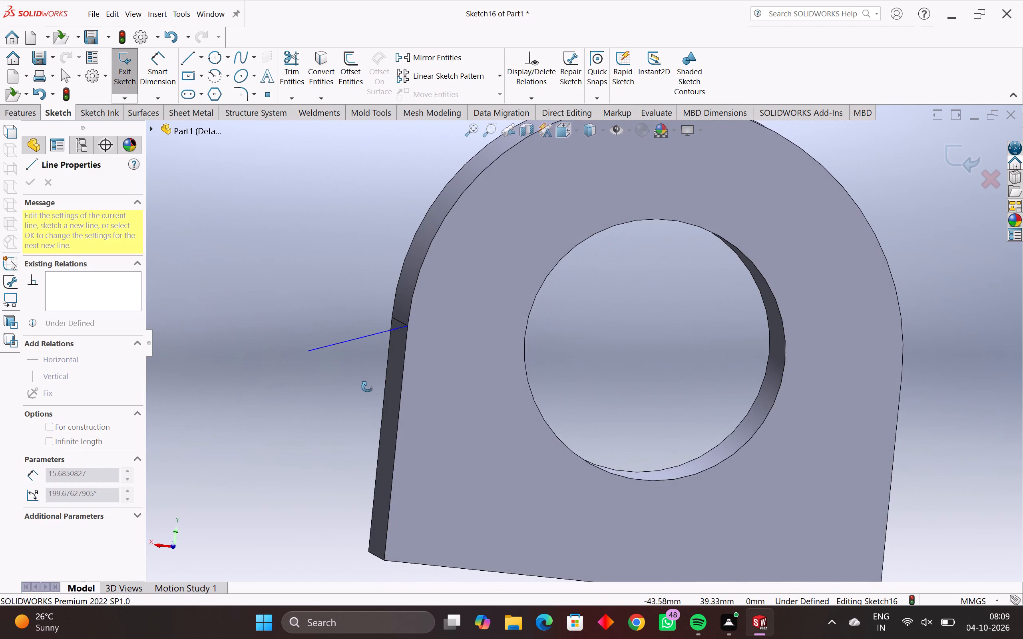
middle_drag(367, 387, 368, 387)
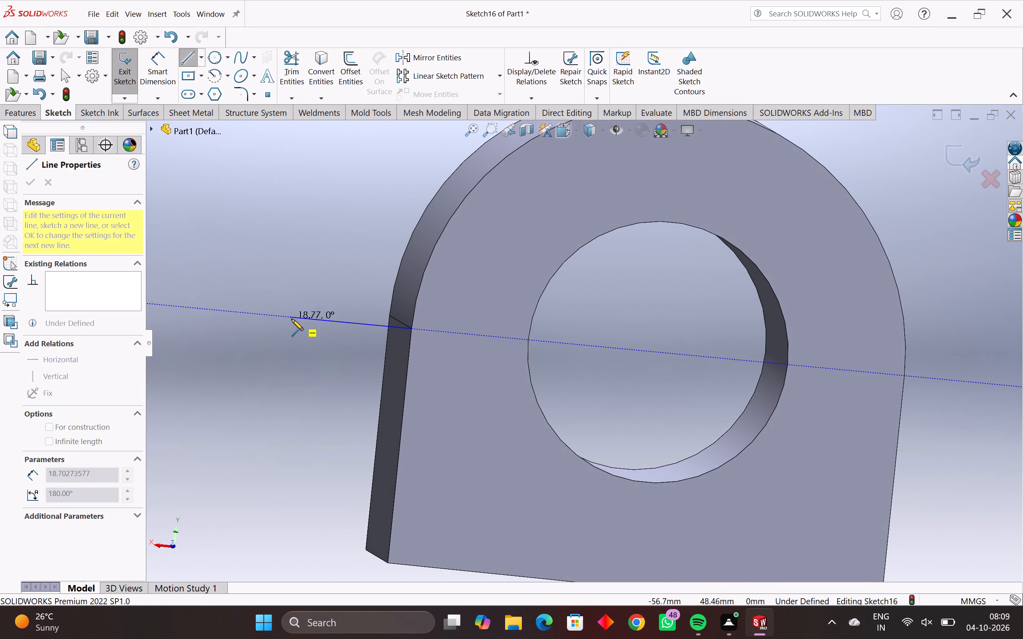
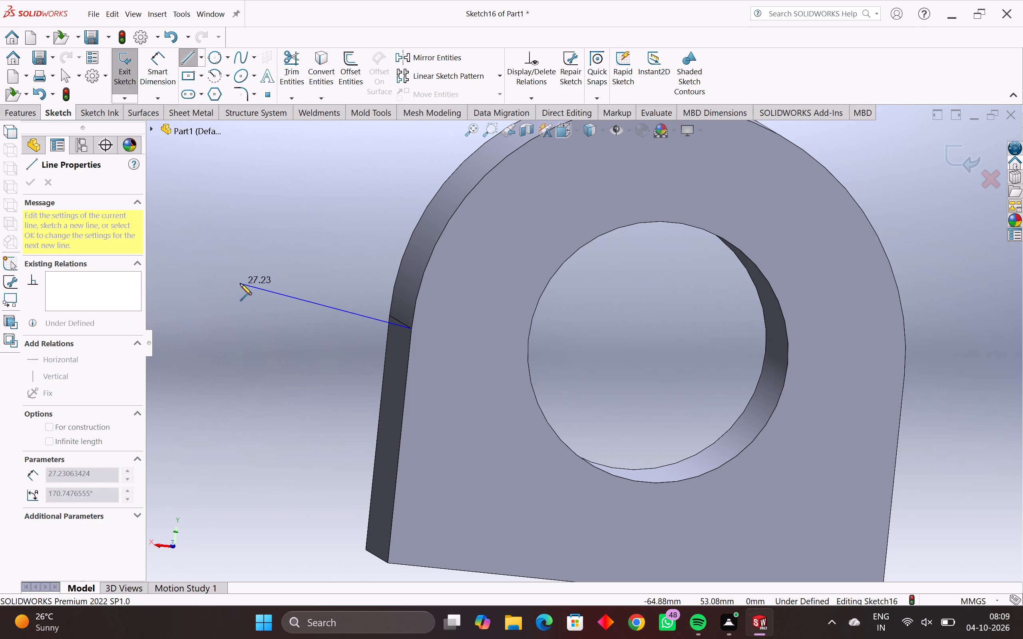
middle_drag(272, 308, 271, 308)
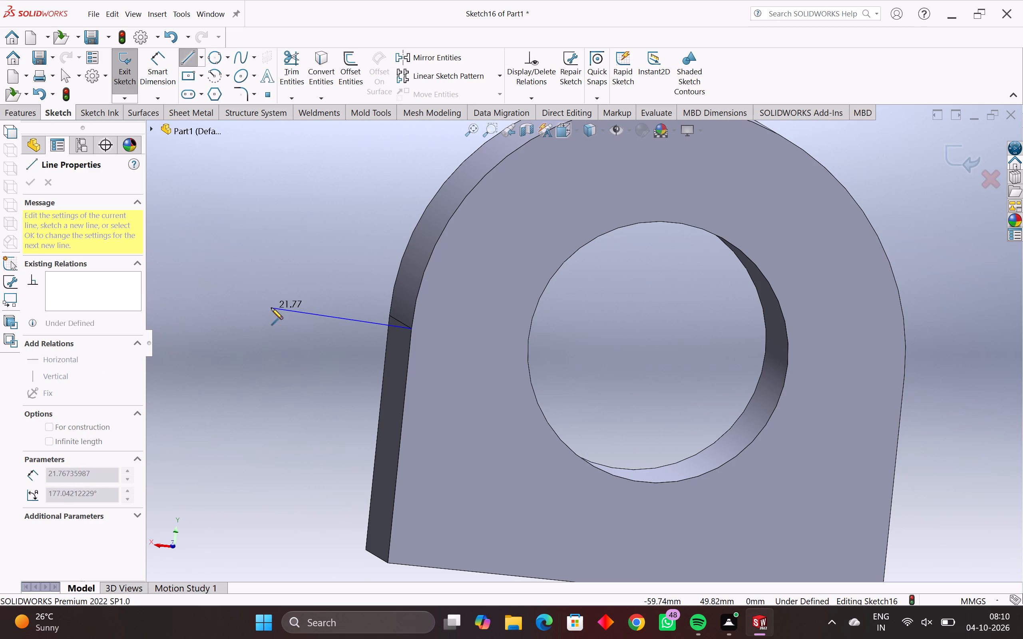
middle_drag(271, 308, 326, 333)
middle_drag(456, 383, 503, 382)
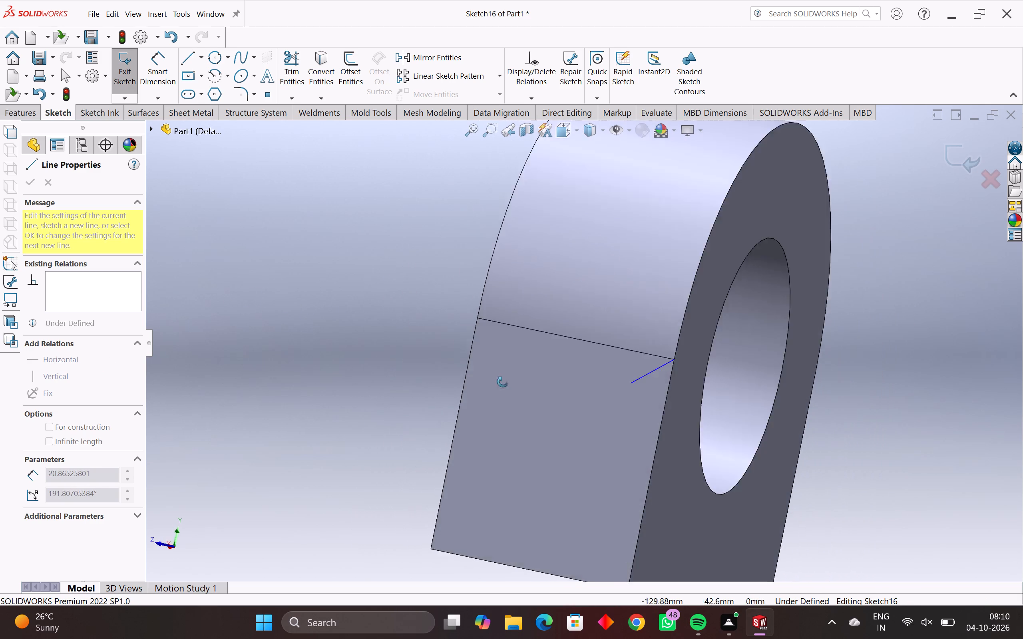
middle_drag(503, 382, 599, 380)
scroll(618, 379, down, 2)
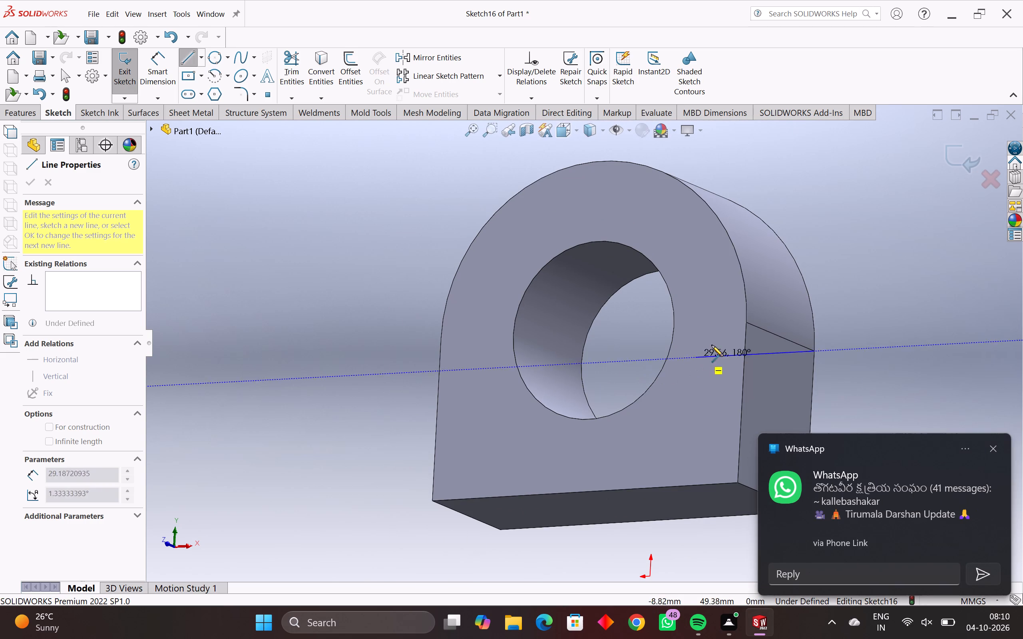
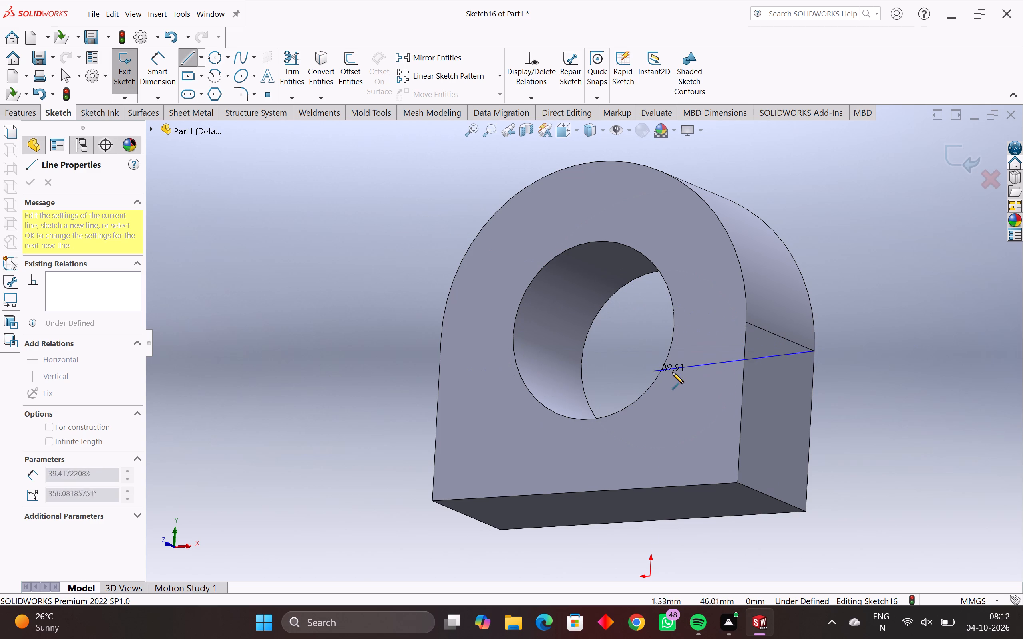
Sketch connected lines from the arch's side corner: about 38 mm outward, 76 mm down, 38 mm back and 40 mm up to the body's bottom corner.
scroll(891, 353, down, 2)
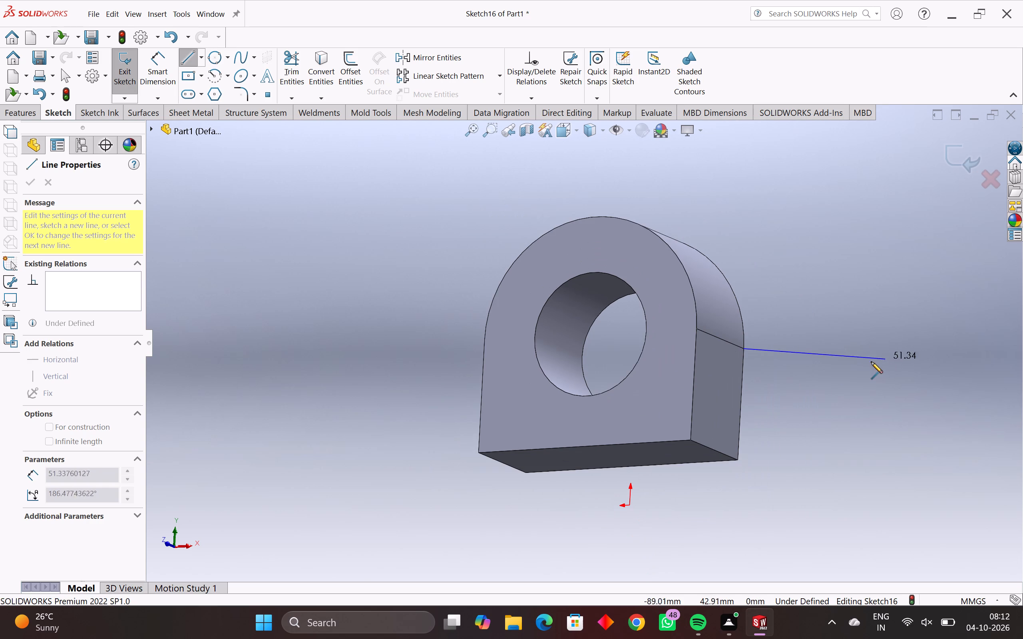
click(849, 342)
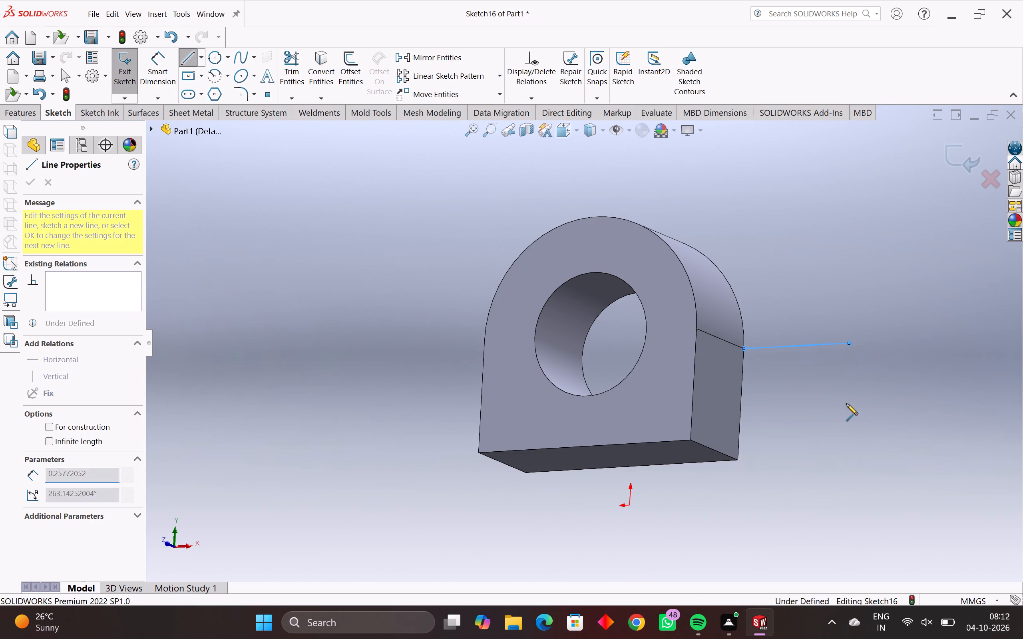
middle_drag(846, 502, 857, 557)
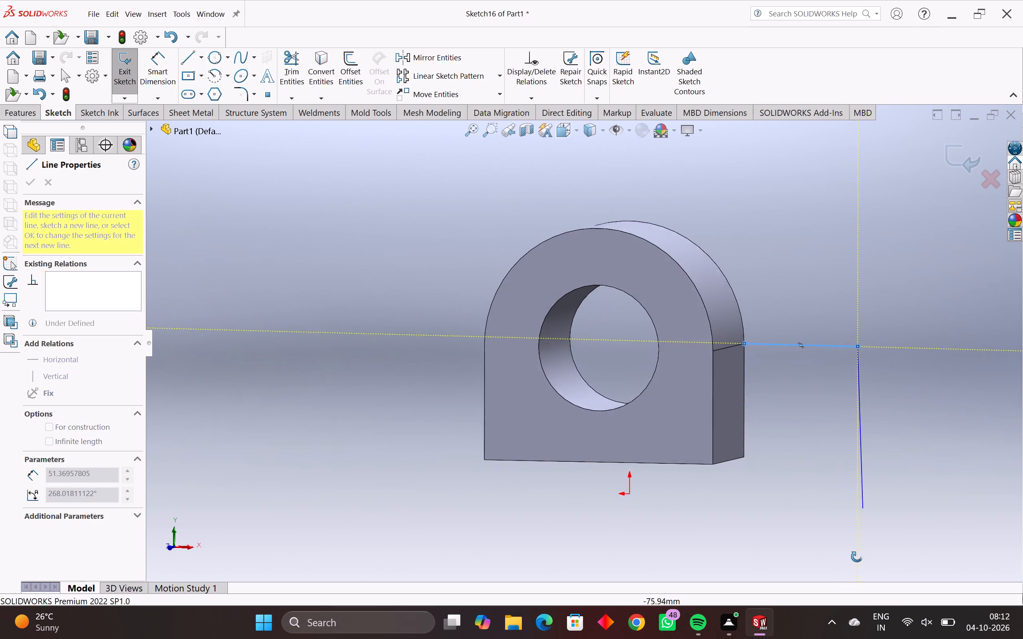
middle_drag(857, 557, 829, 559)
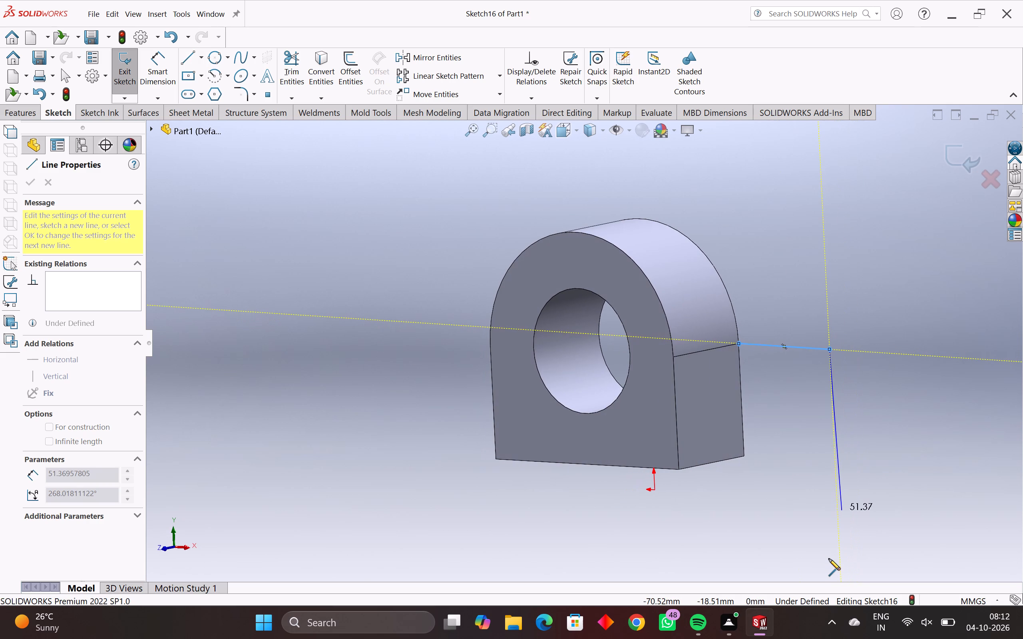
scroll(829, 559, down, 1)
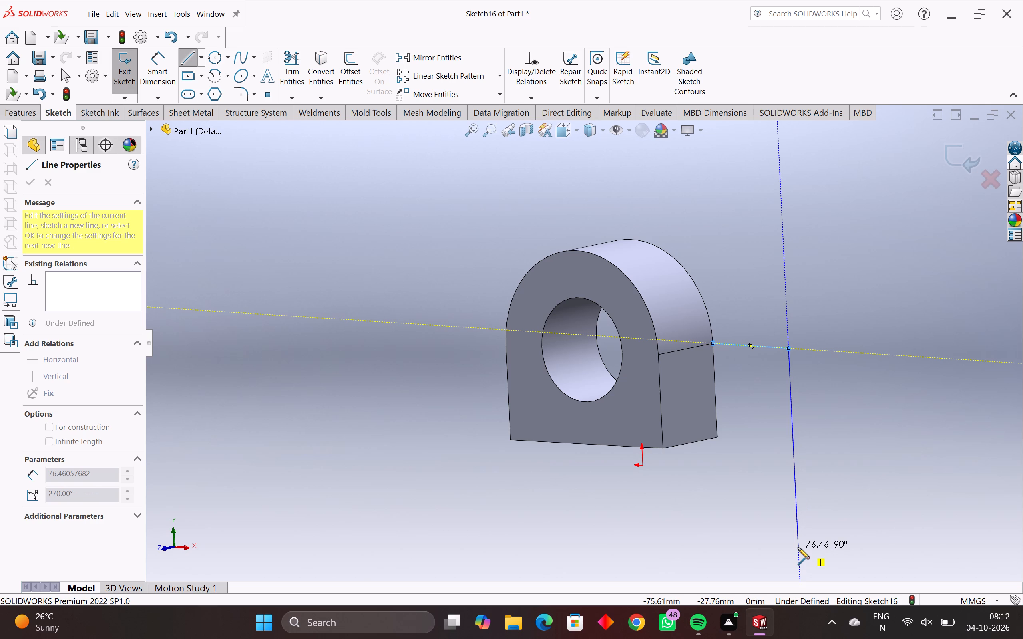
click(798, 548)
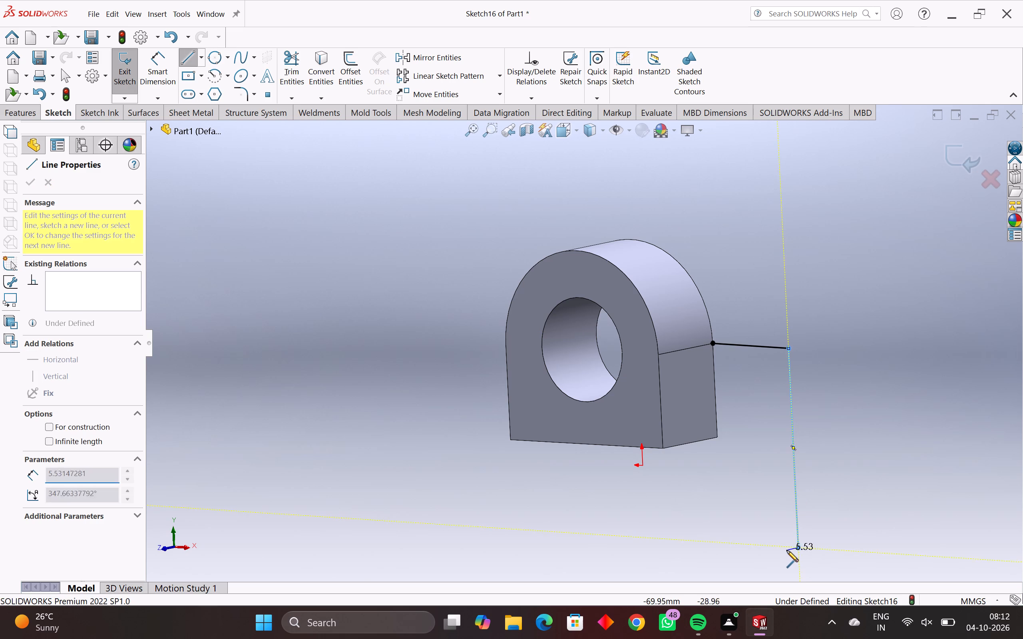
middle_drag(787, 550, 735, 561)
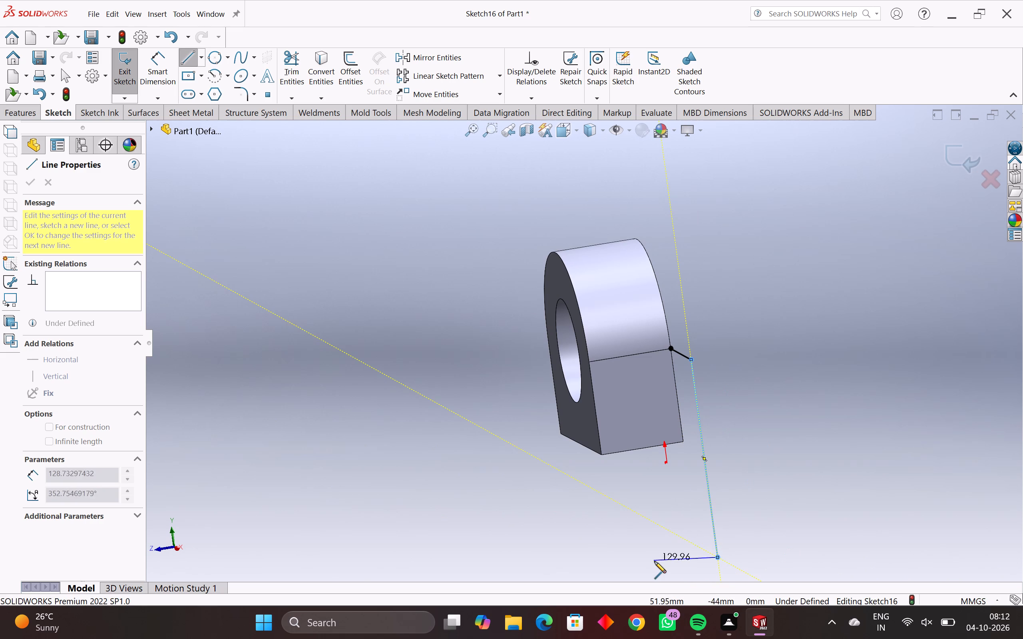
middle_drag(655, 561, 679, 560)
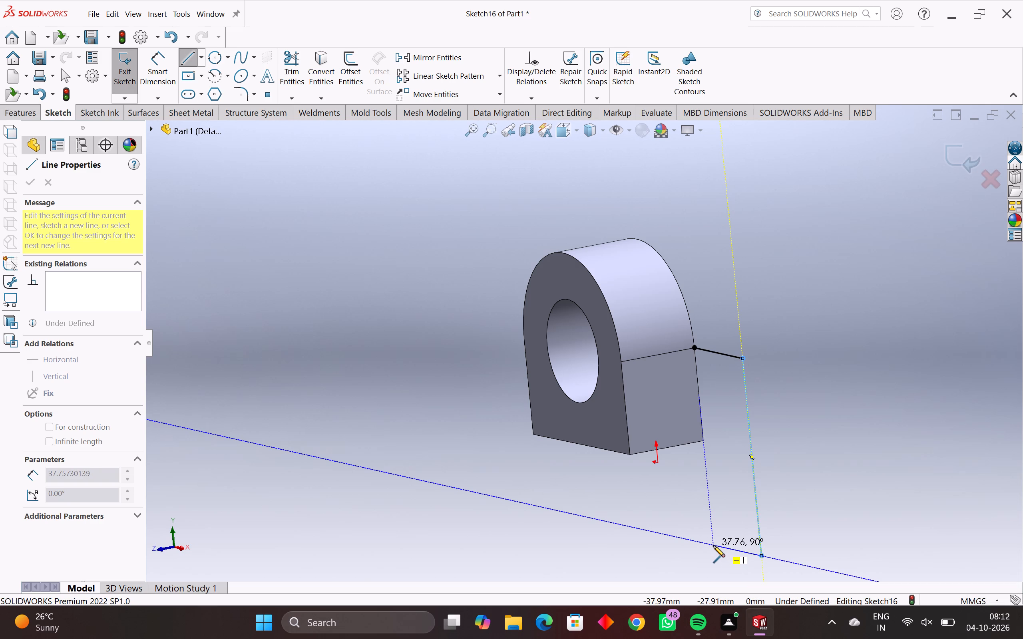
click(713, 546)
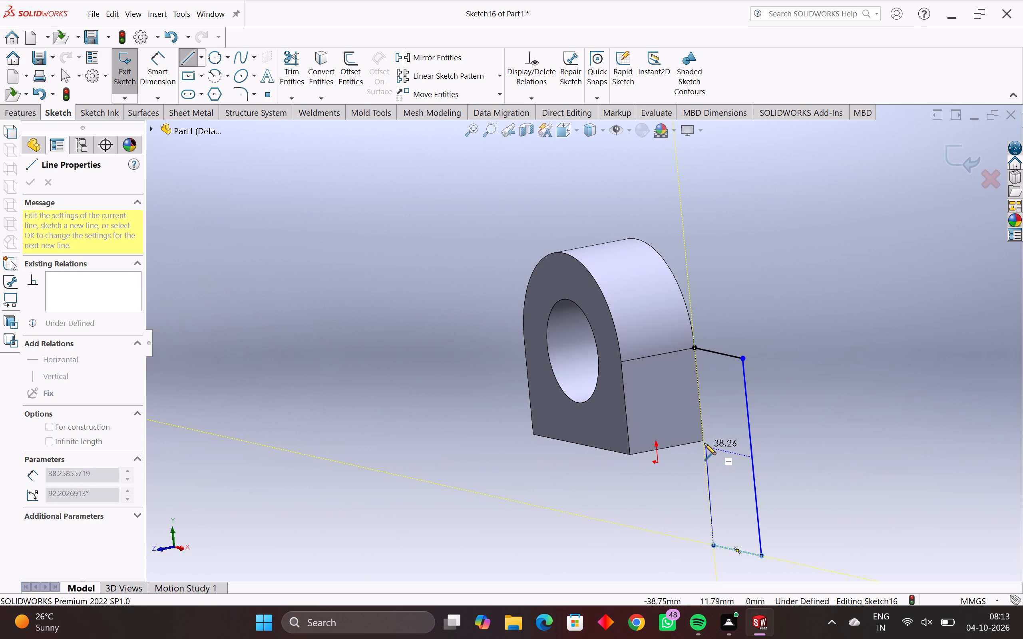
scroll(704, 444, up, 1)
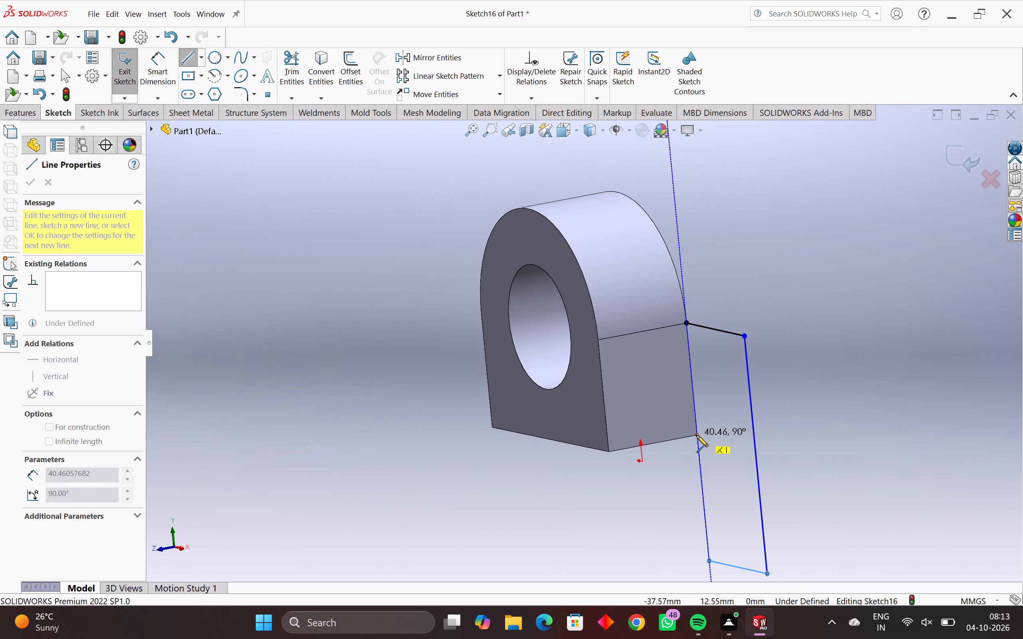
click(697, 435)
key(Escape)
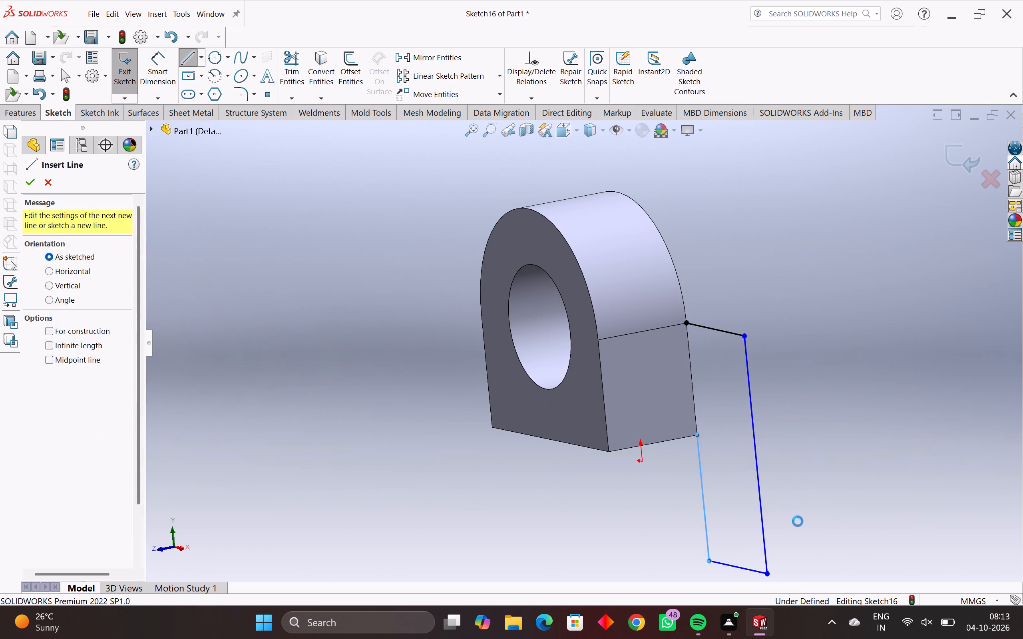
key(Escape)
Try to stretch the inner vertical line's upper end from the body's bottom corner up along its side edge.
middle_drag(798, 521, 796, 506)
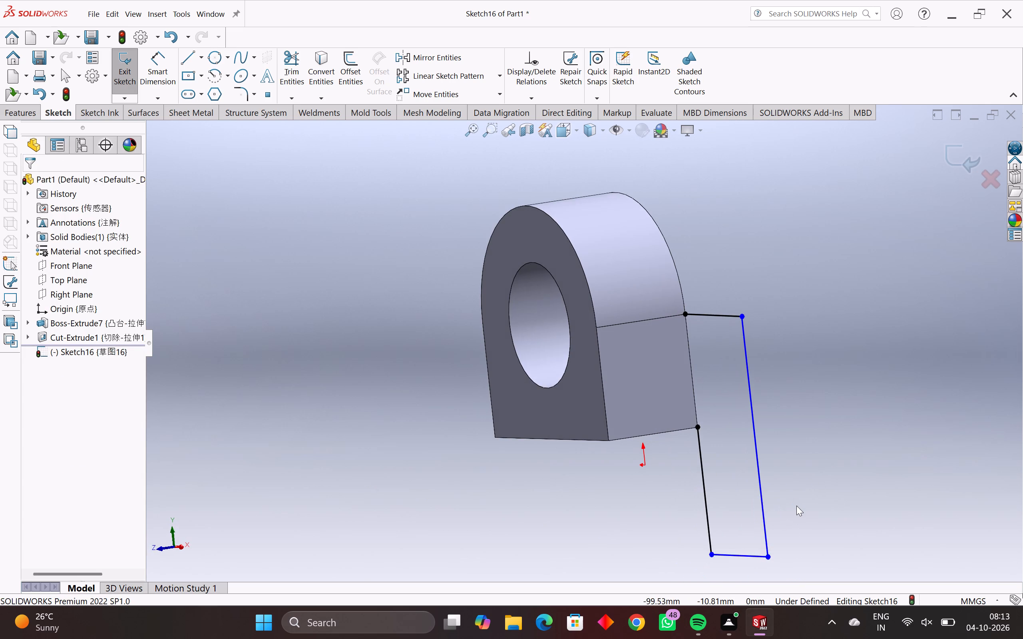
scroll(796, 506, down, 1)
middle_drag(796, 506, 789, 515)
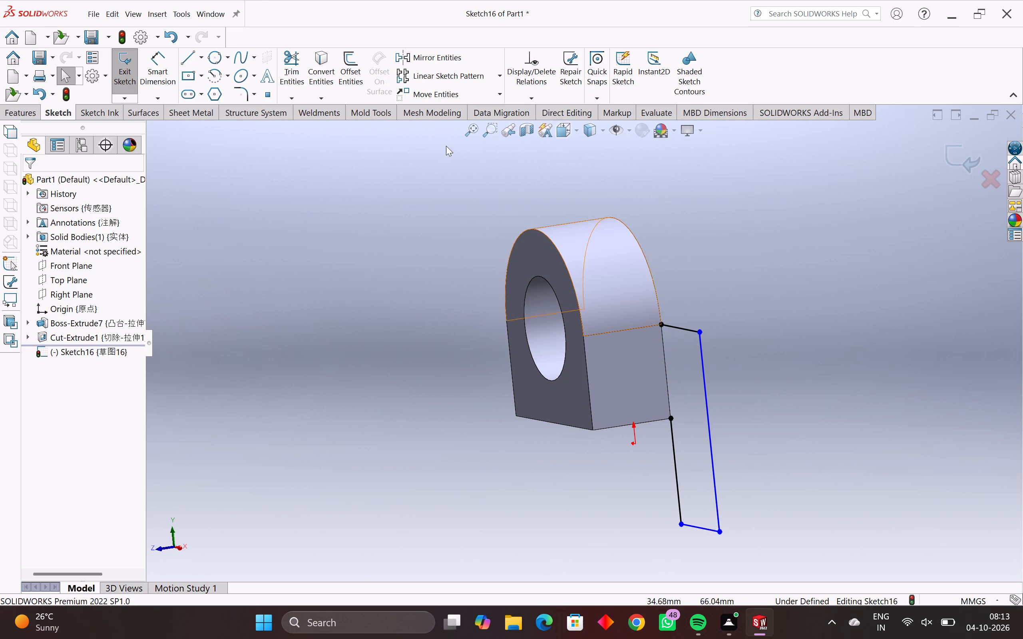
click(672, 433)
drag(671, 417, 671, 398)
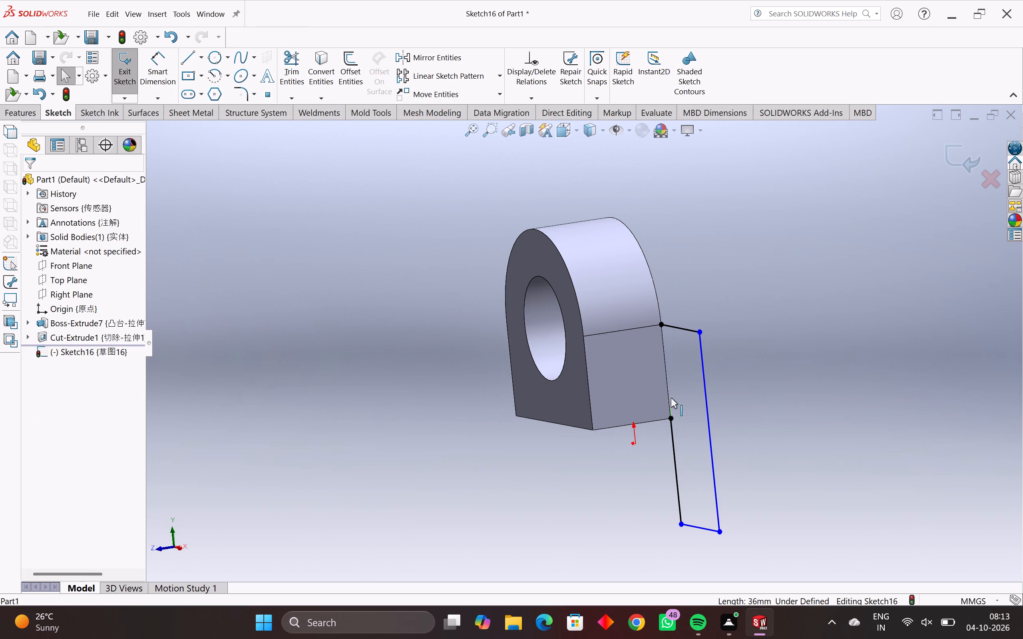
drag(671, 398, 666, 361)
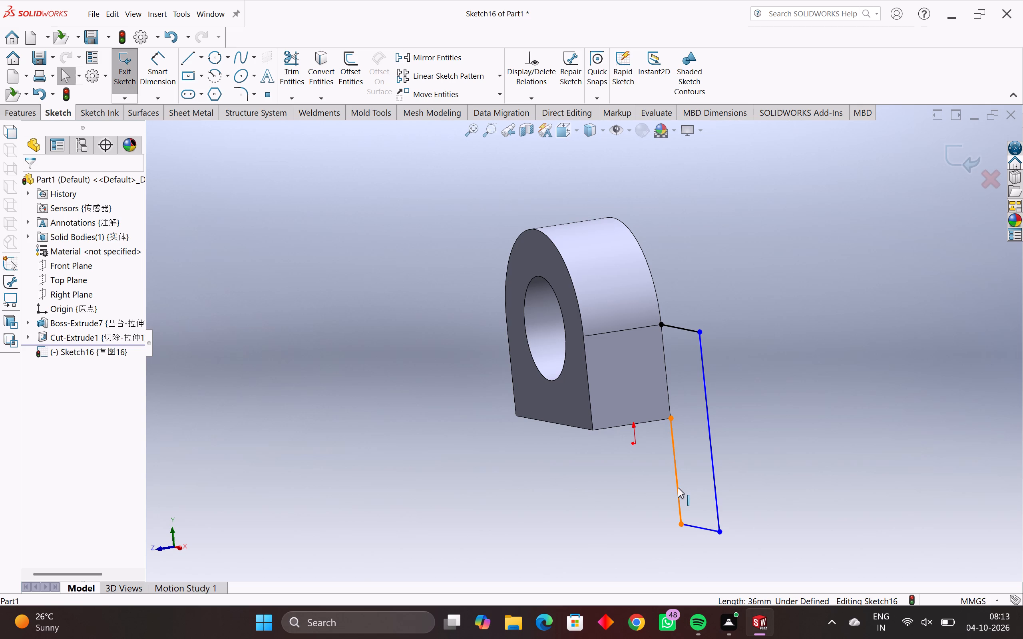
Replace the inner vertical line with one about 76 mm long, from the bottom line's open end to the arch's side corner.
click(678, 488)
key(Delete)
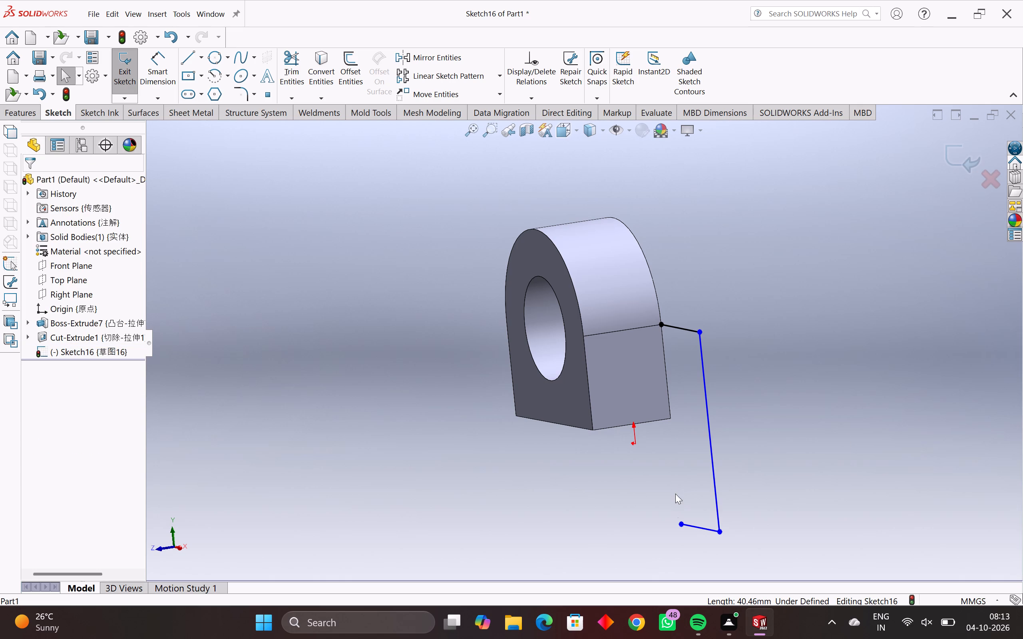
key(l)
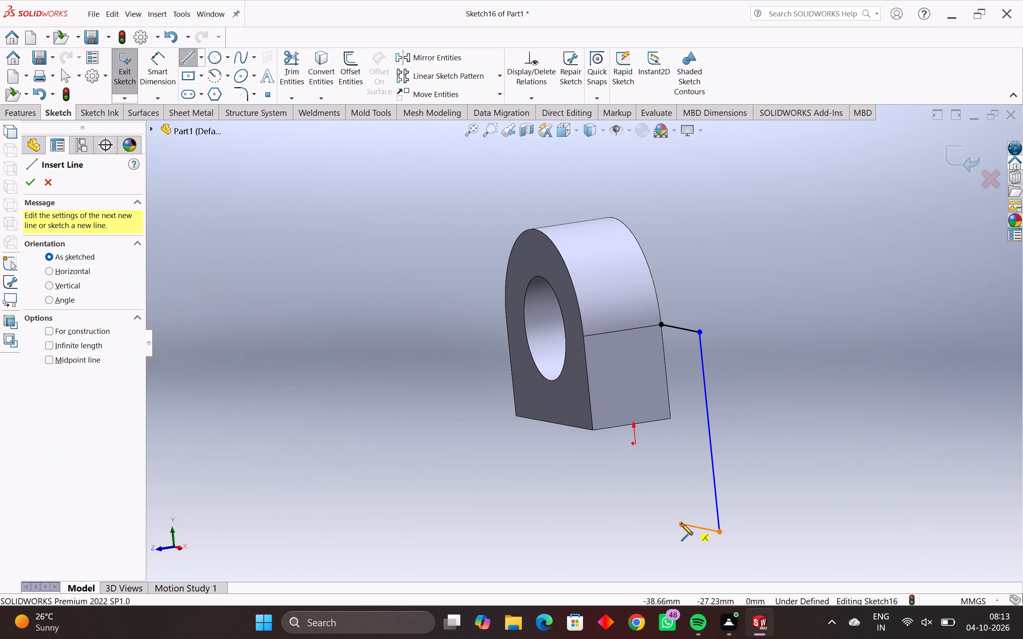
click(681, 524)
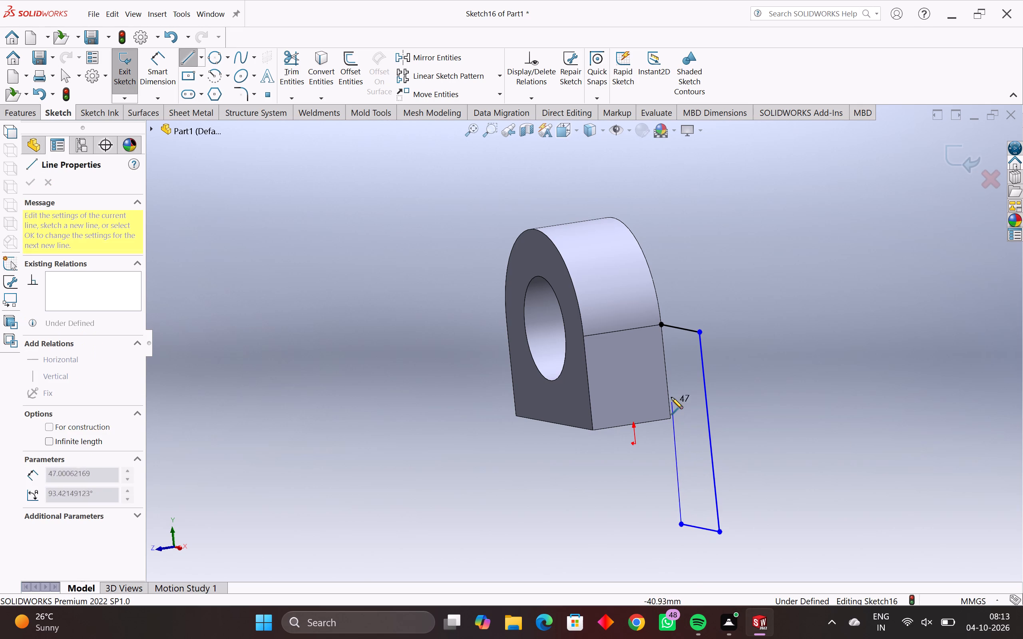
click(662, 324)
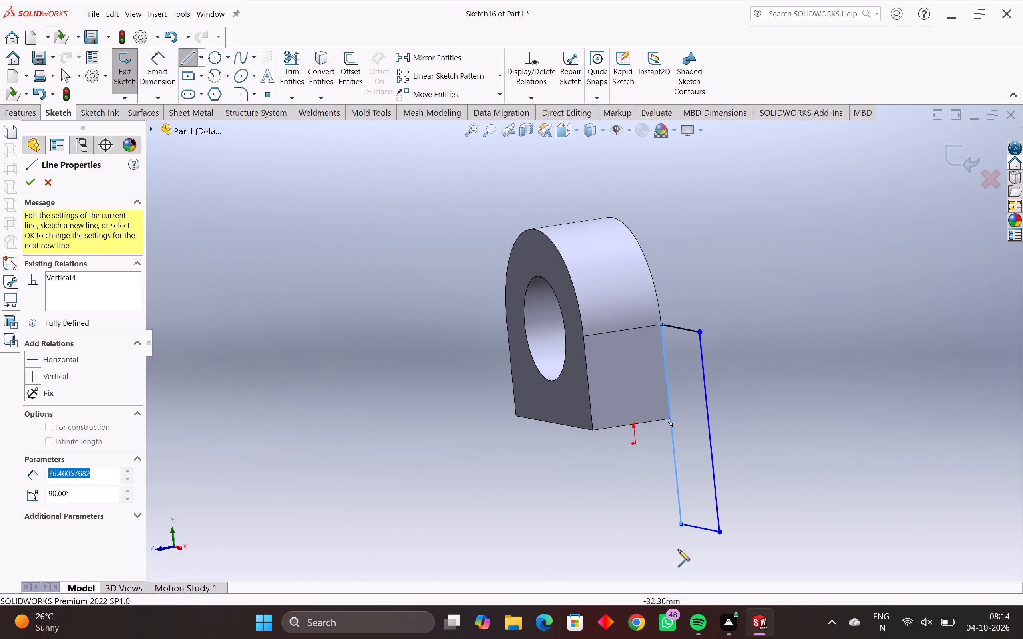
key(Escape)
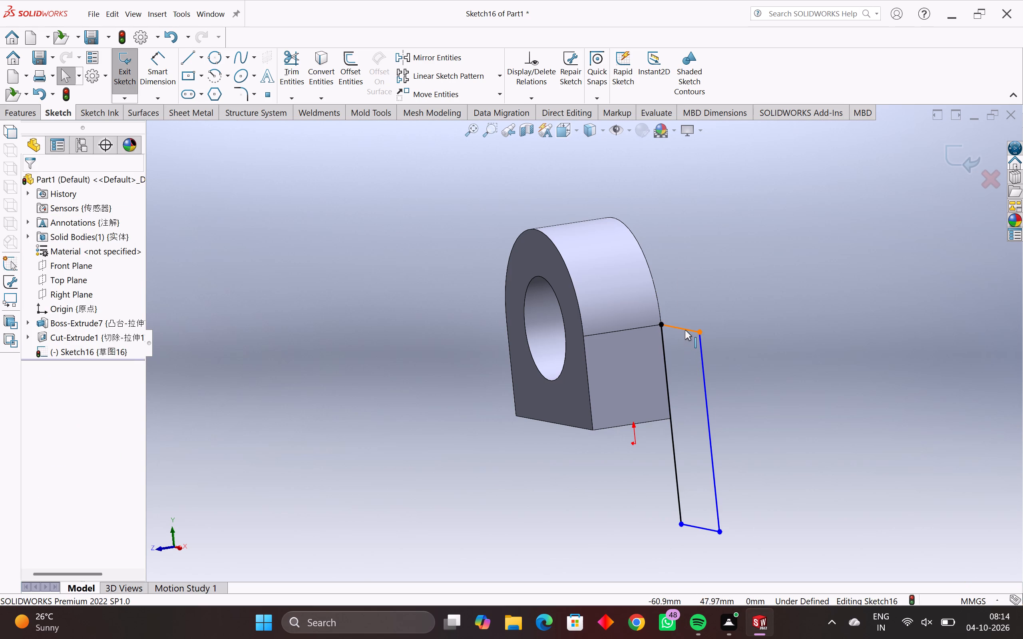
Delete the top horizontal line between the arch's side corner and the outer vertical line.
click(687, 328)
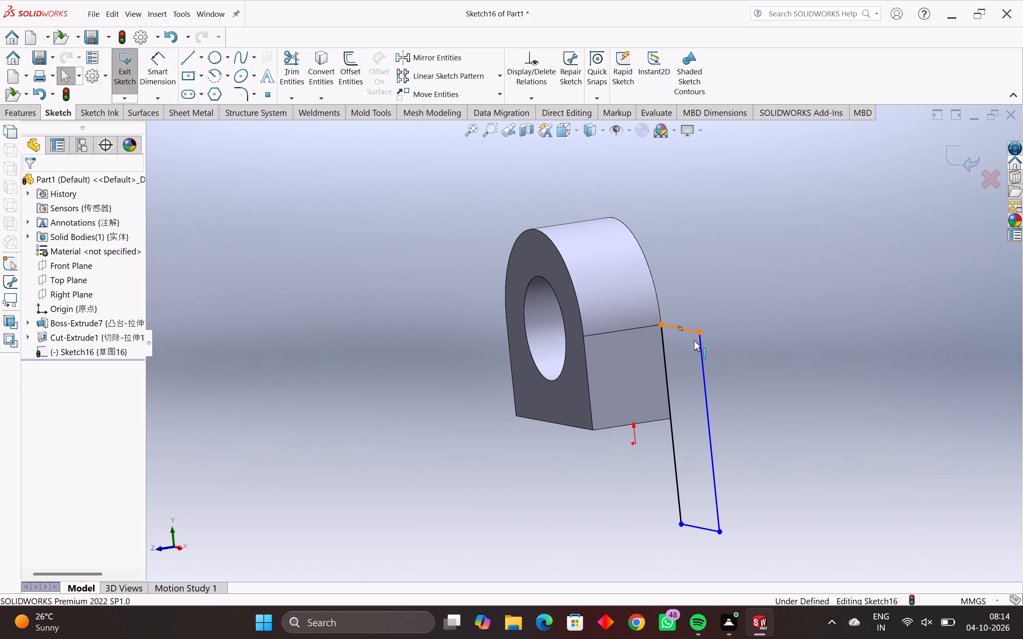
key(Delete)
Shorten the outer vertical line by moving its free upper endpoint down to about X -76.5 mm, Y 26 mm.
drag(700, 329, 708, 383)
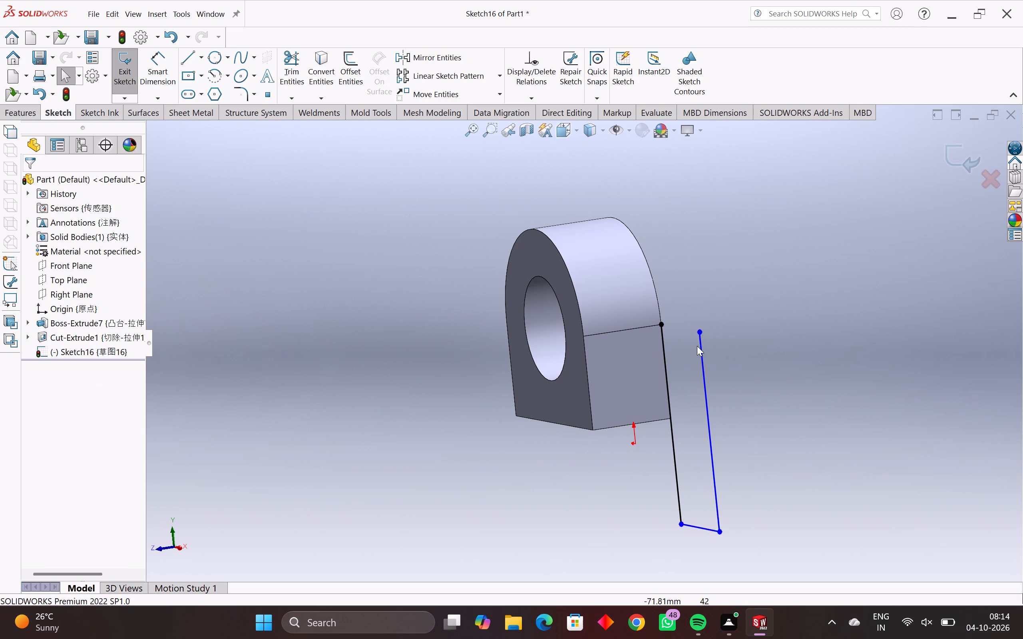
drag(700, 331, 709, 387)
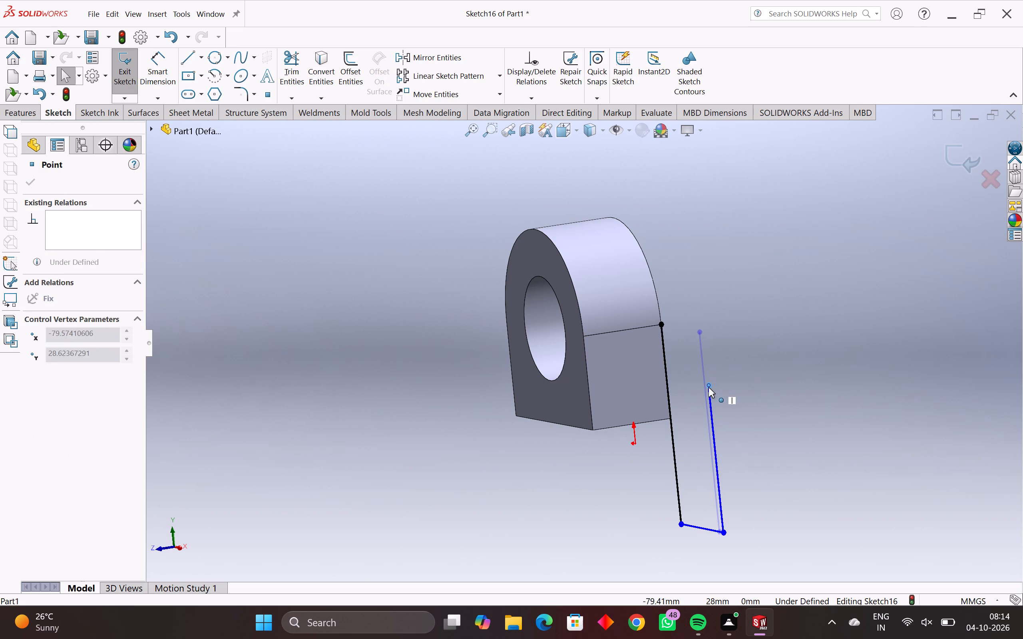
drag(709, 387, 706, 391)
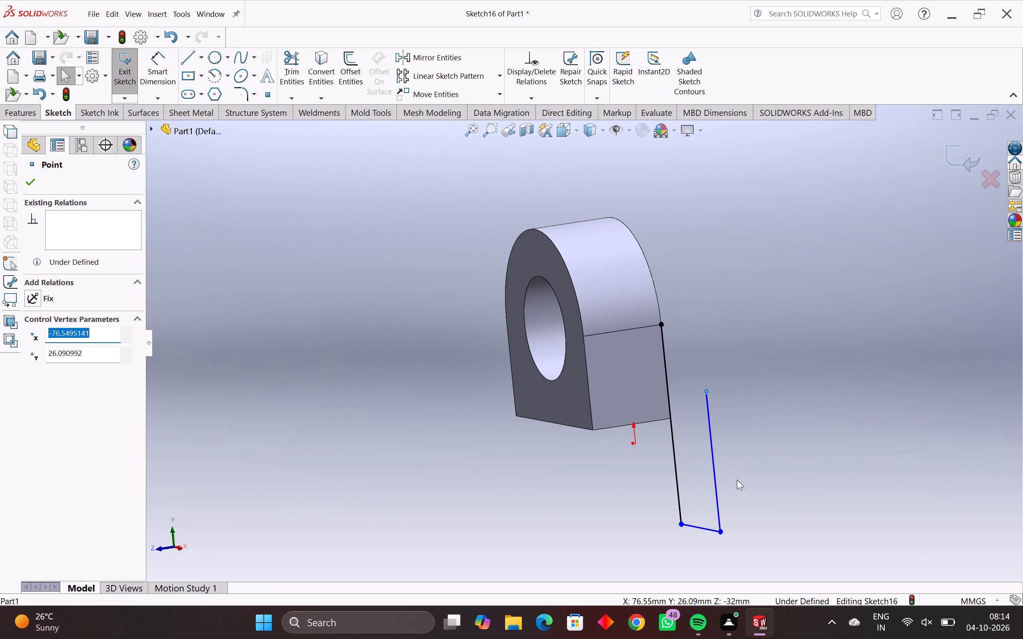
key(Escape)
Sketch a perimeter circle through the arch's side corner and the upper endpoint of the outer vertical line.
middle_drag(719, 479, 747, 463)
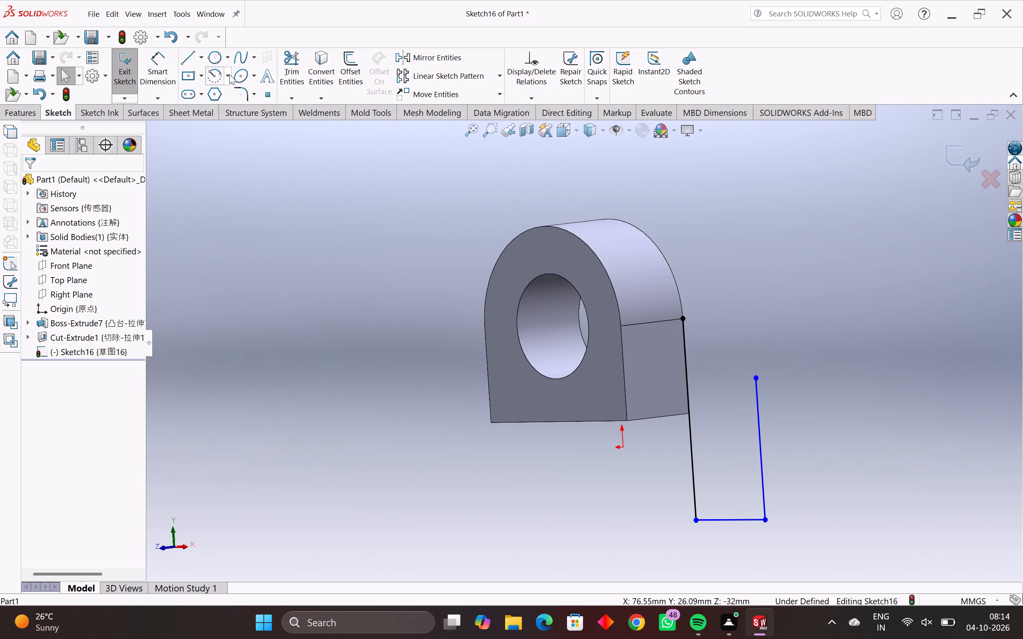
click(218, 62)
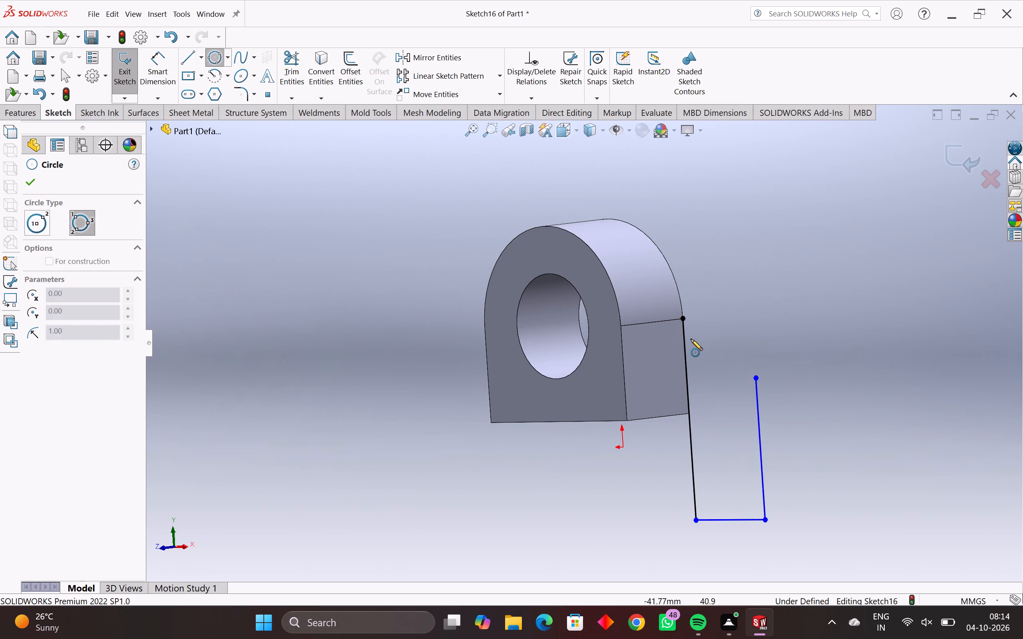
click(683, 317)
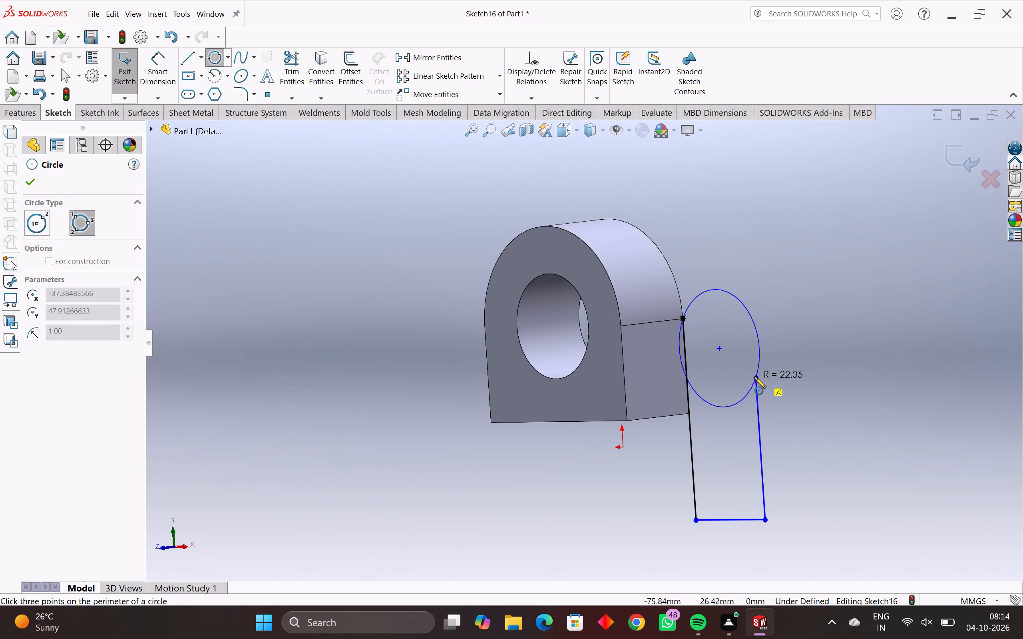
drag(754, 377, 763, 374)
scroll(792, 346, down, 1)
middle_drag(792, 346, 819, 333)
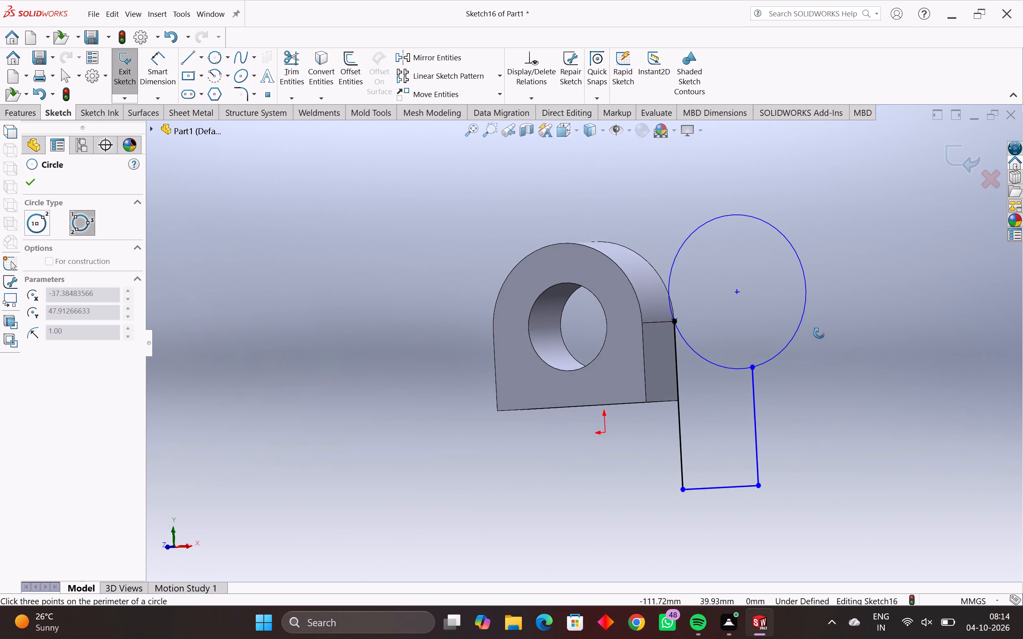
middle_drag(819, 333, 826, 329)
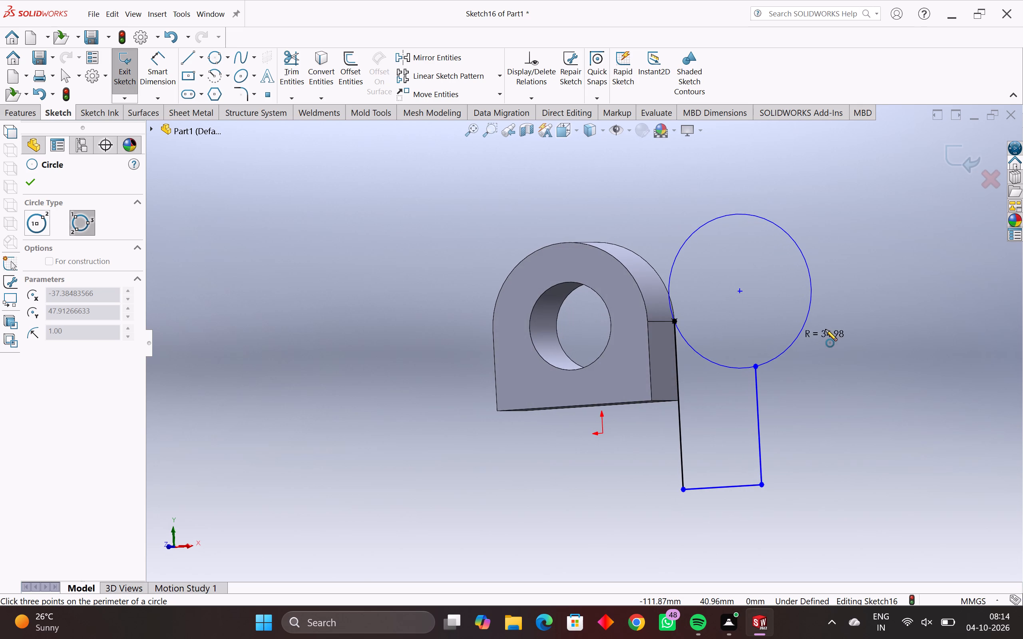
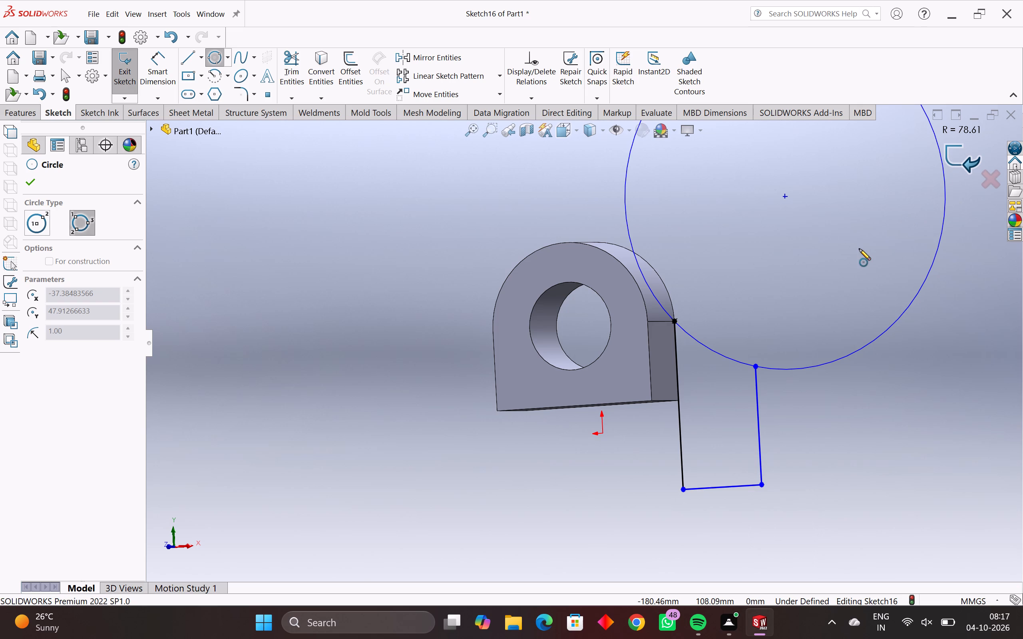
Finish the perimeter circle beside the arch and set its radius to 28 mm.
click(791, 292)
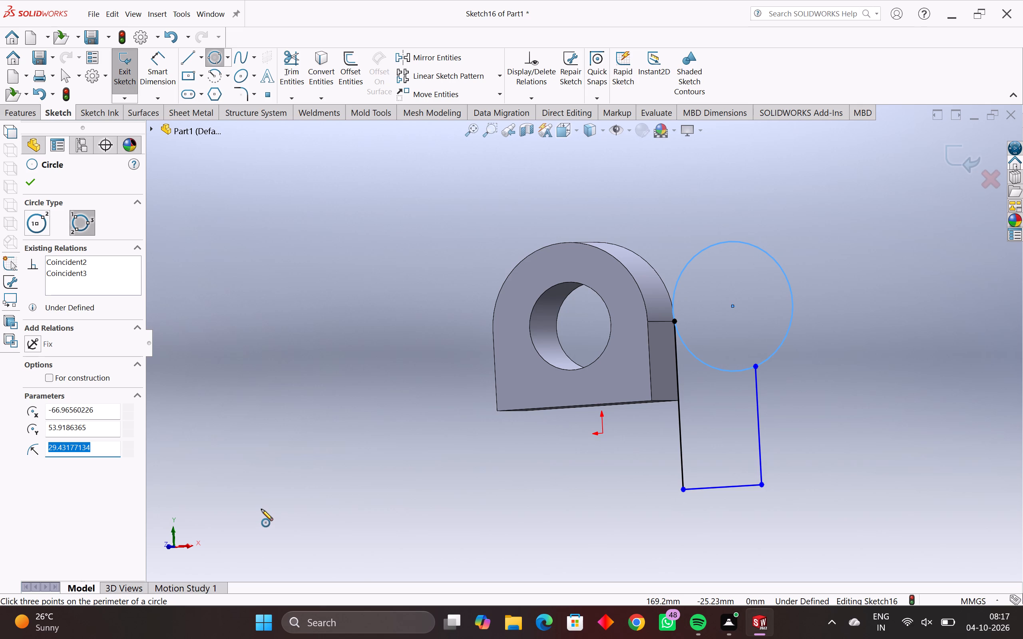
text(28)
key(Return)
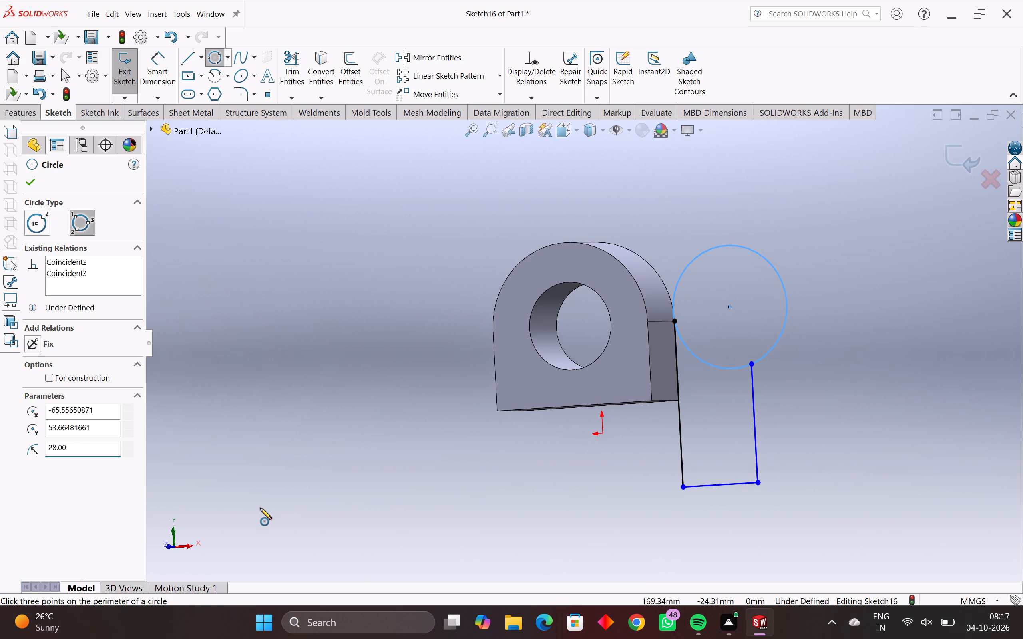
Dimension the leg profile's bottom line to 32 mm.
middle_drag(593, 510, 659, 530)
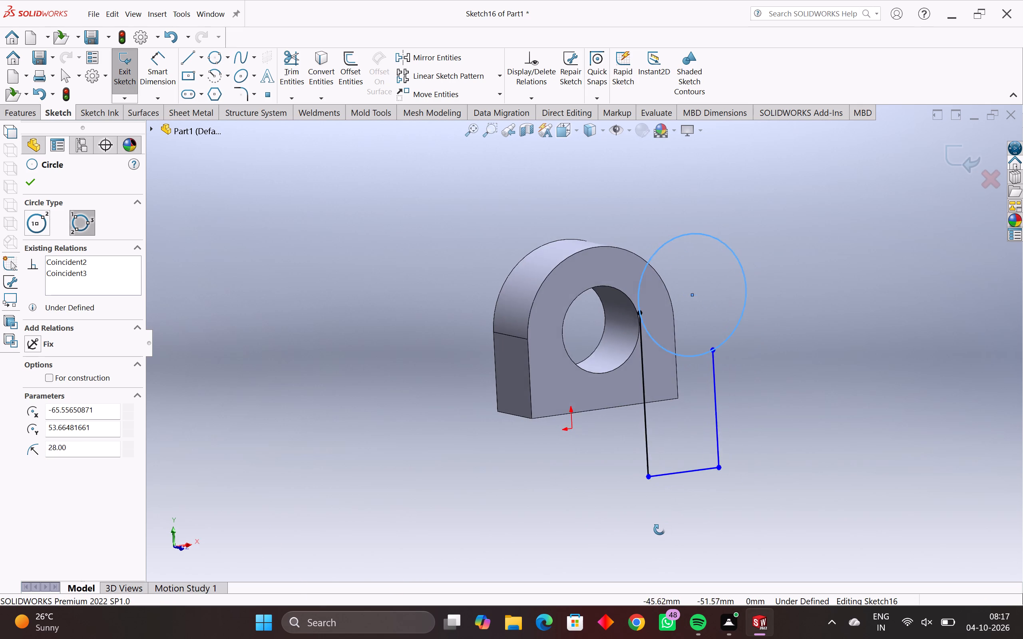
middle_drag(659, 530, 654, 525)
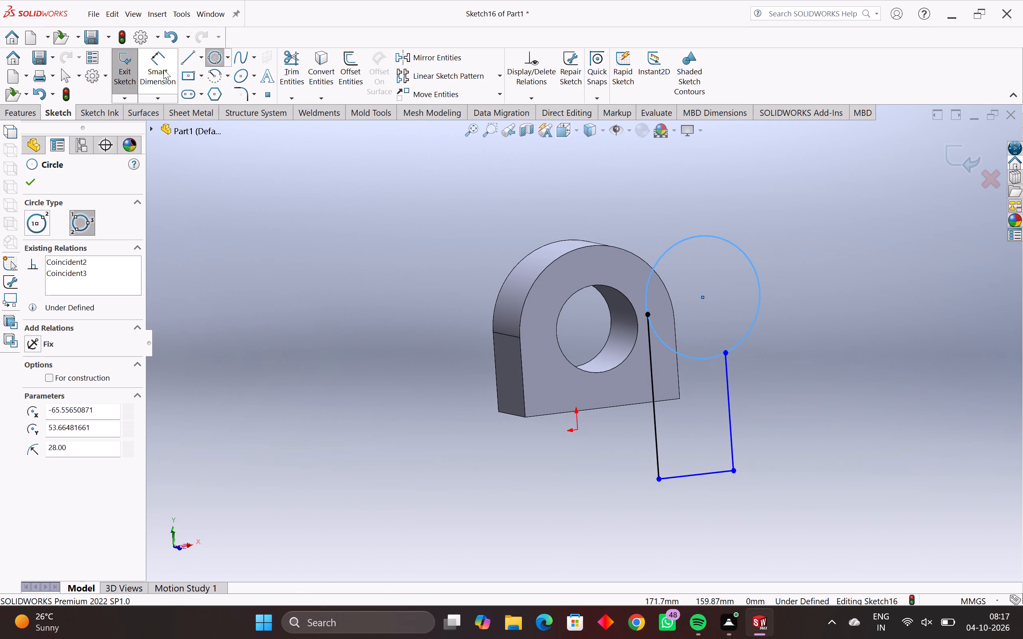
click(162, 68)
click(677, 477)
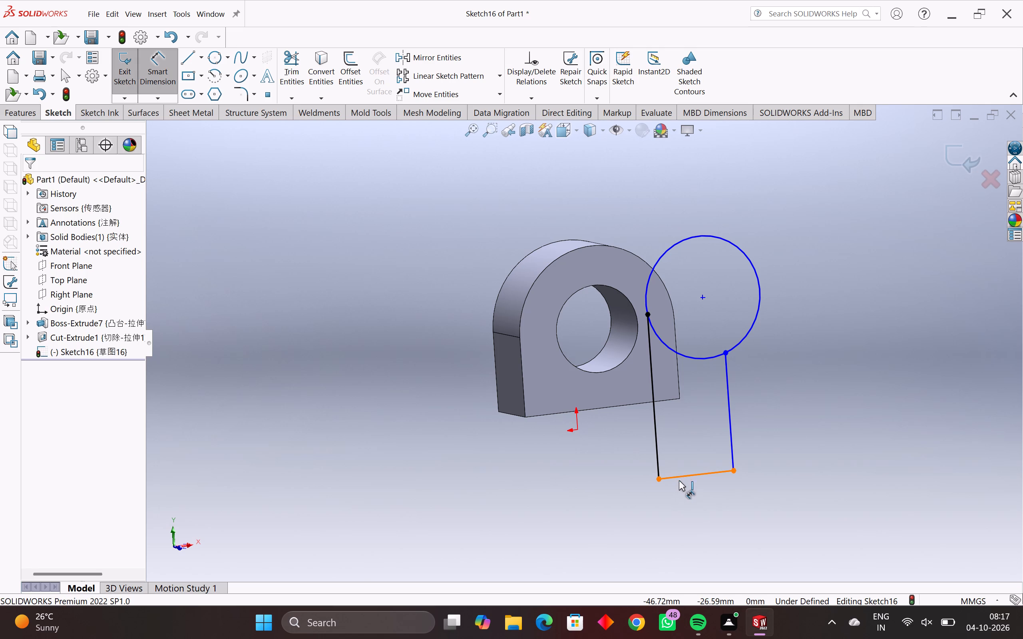
click(688, 506)
text(32)
key(Return)
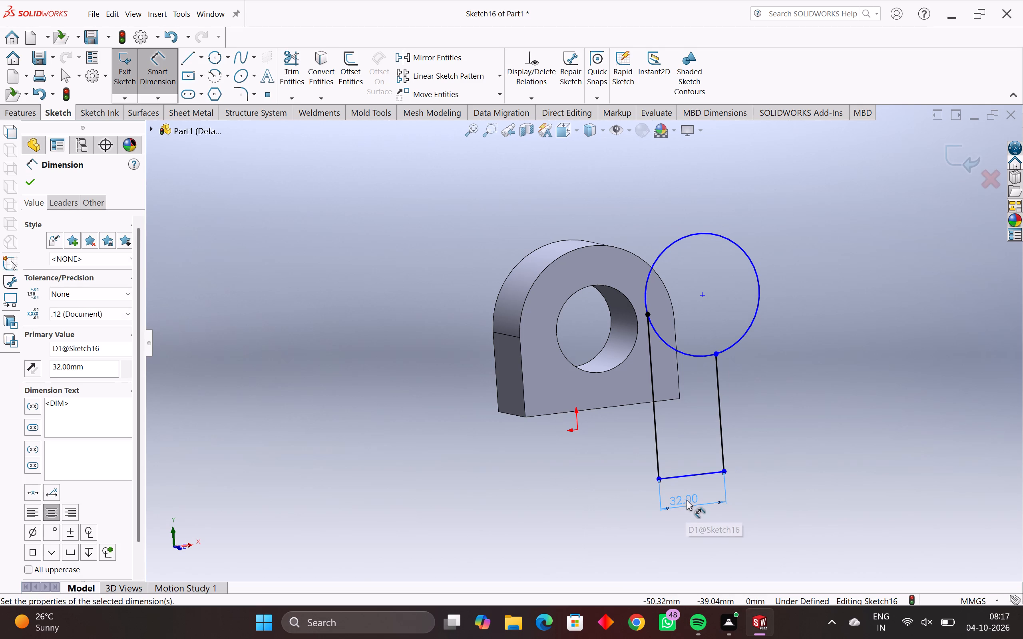
Dimension the leg profile's inner vertical line to 84 mm.
middle_drag(673, 418, 643, 437)
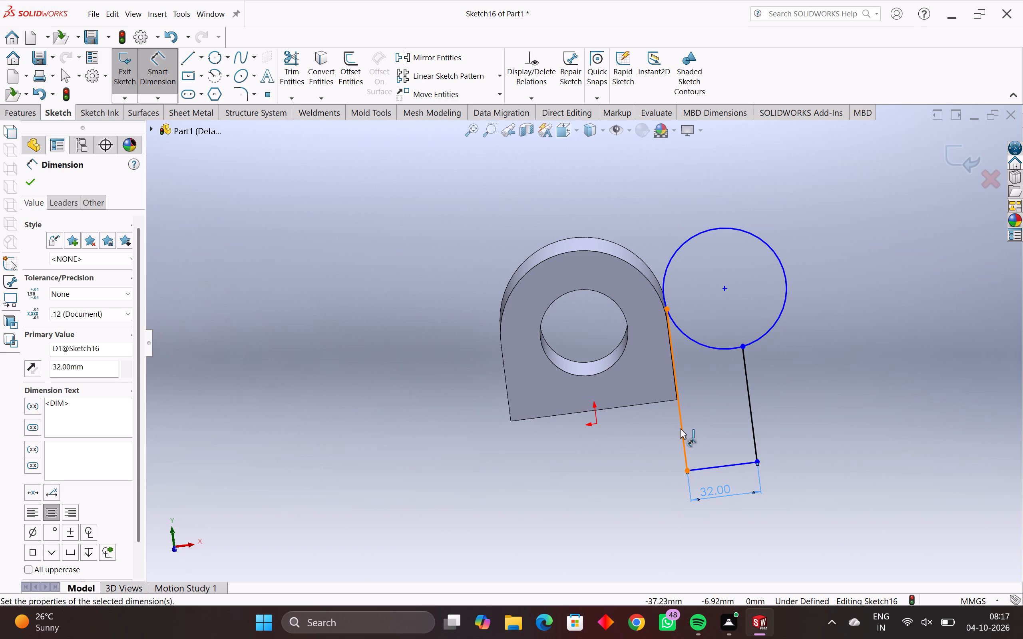
click(680, 429)
click(692, 427)
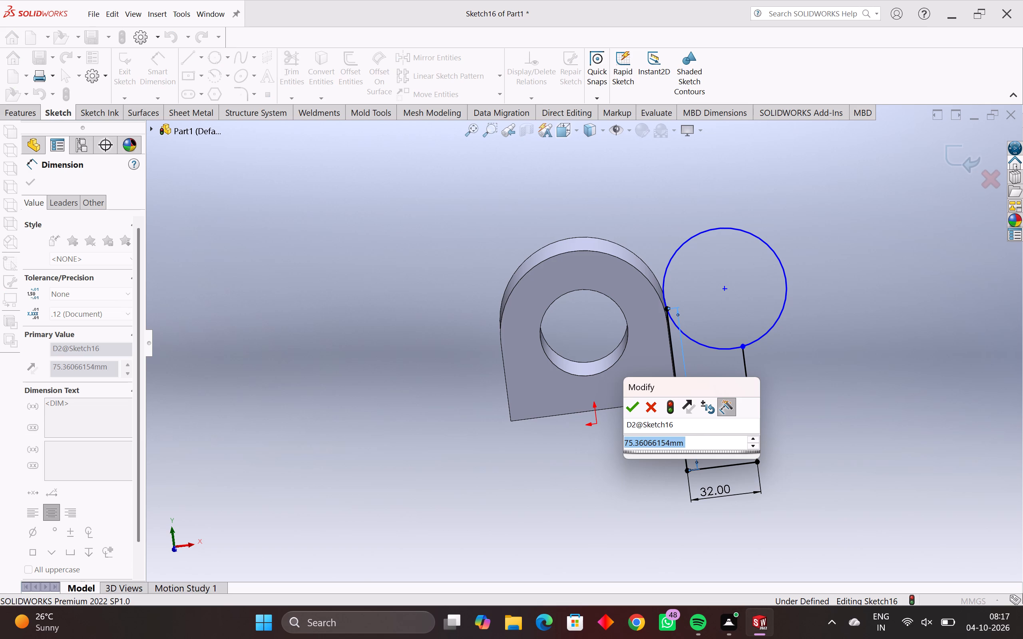
text(84)
key(Return)
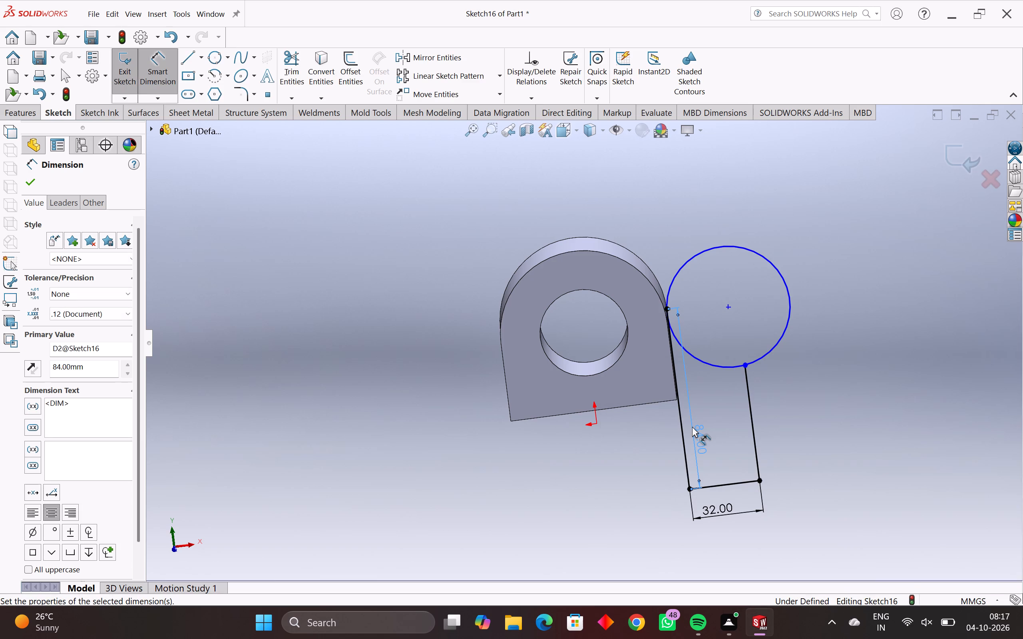
Dimension the leg profile's outer vertical line to 54 mm.
middle_drag(692, 427, 677, 435)
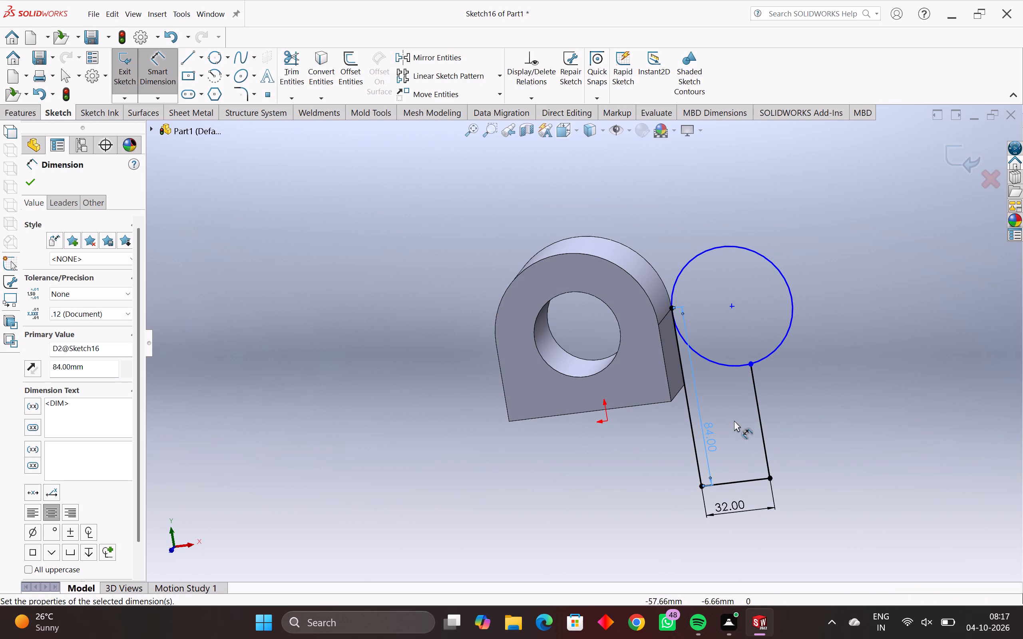
click(760, 429)
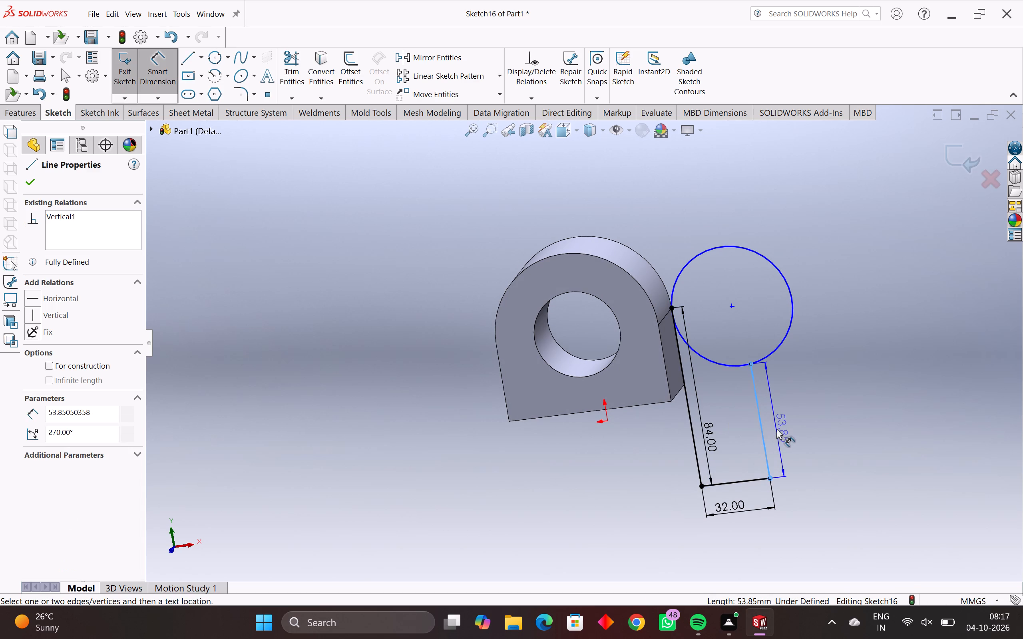
click(777, 428)
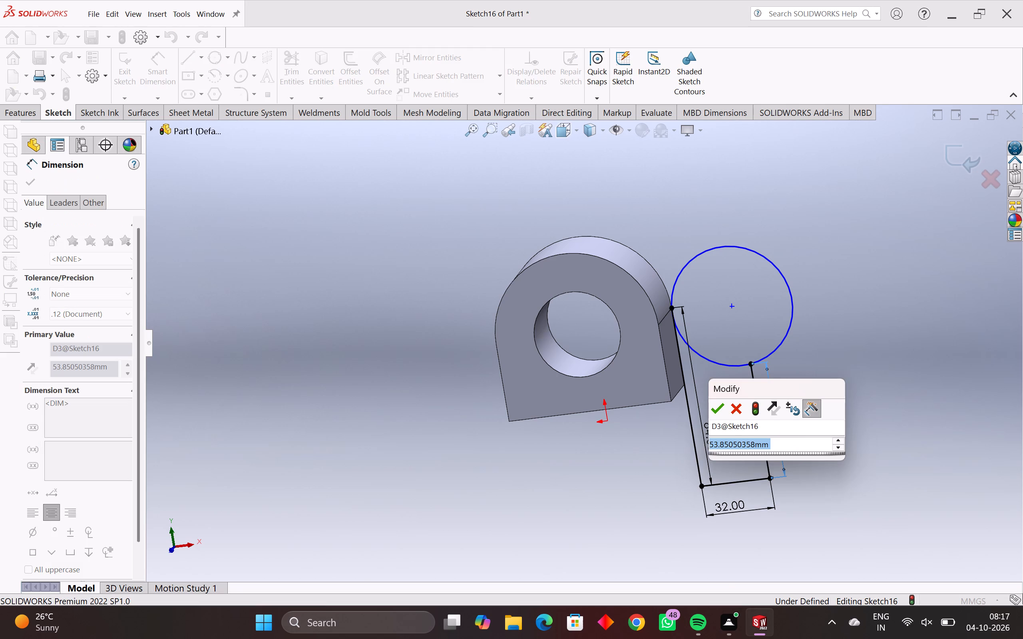
text(54)
key(Return)
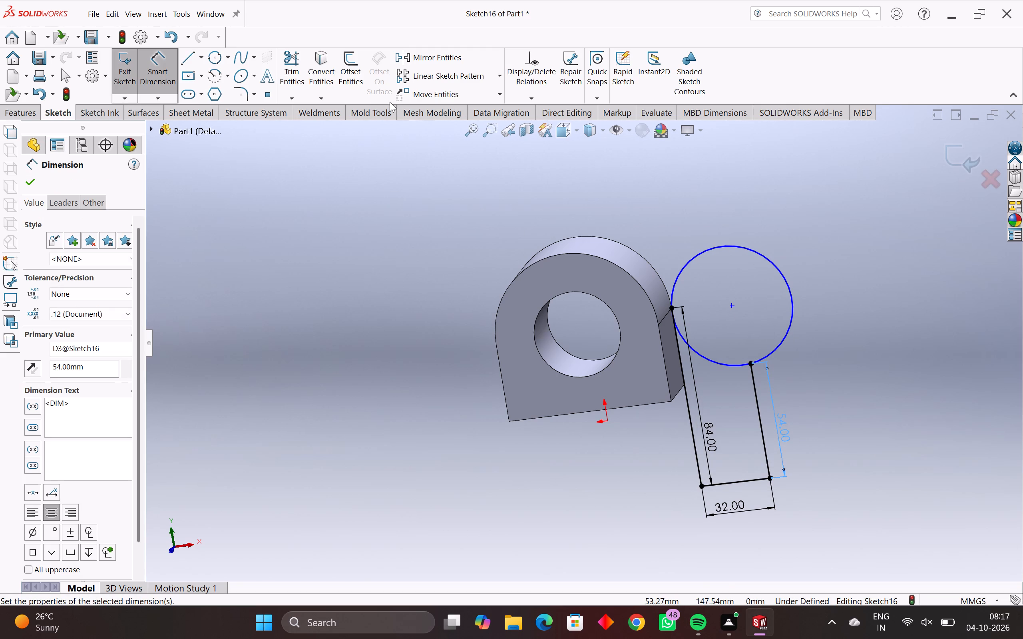
Trim the circle's upper portion, keeping only the lower arc between the arch's side corner and the outer vertical line's upper endpoint.
click(294, 51)
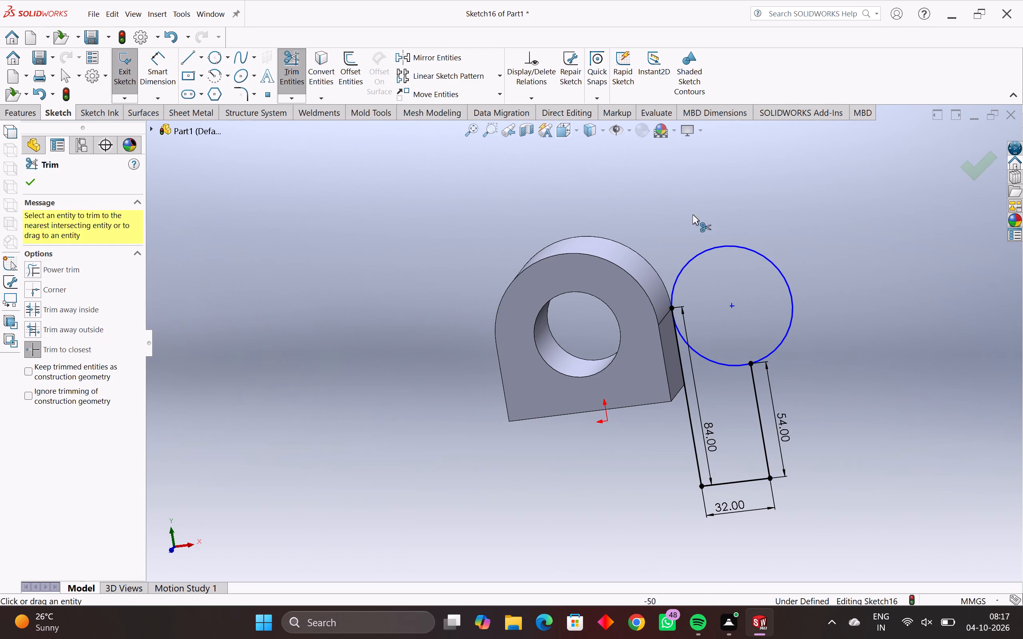
drag(724, 247, 720, 247)
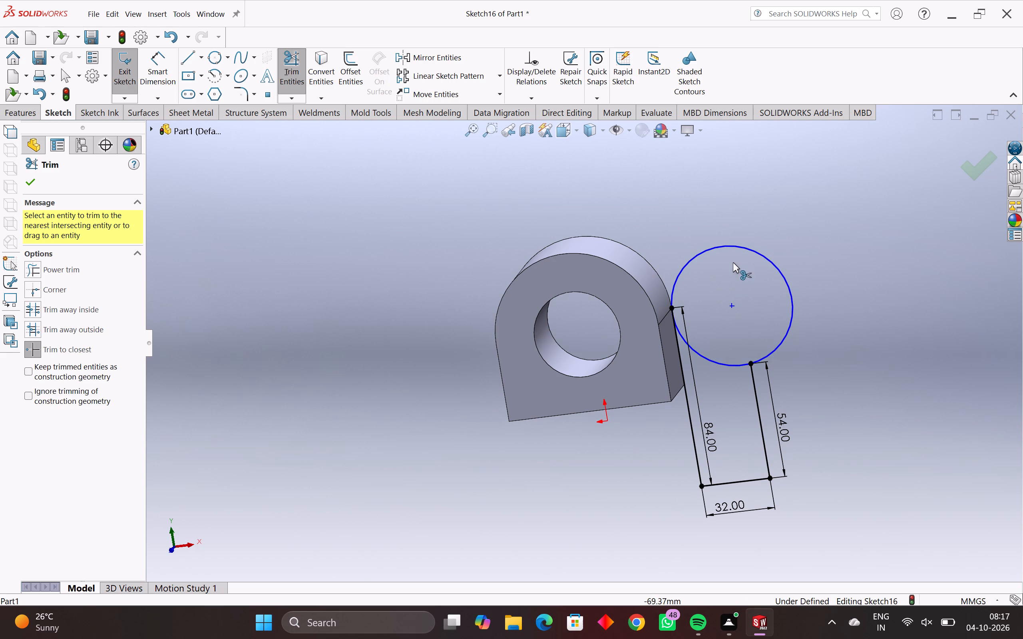
click(733, 247)
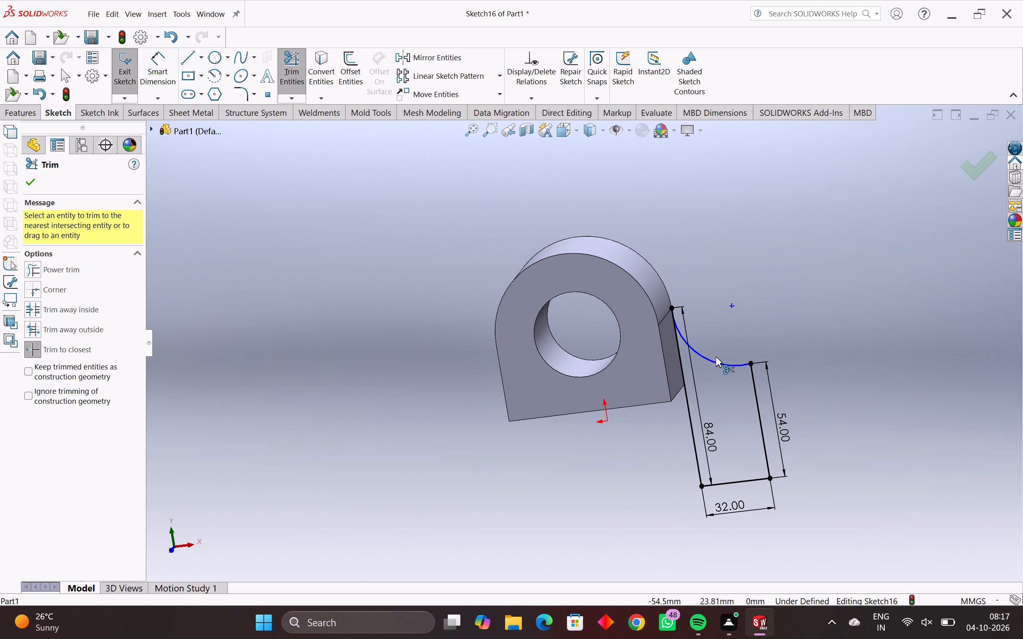
middle_drag(716, 357, 738, 338)
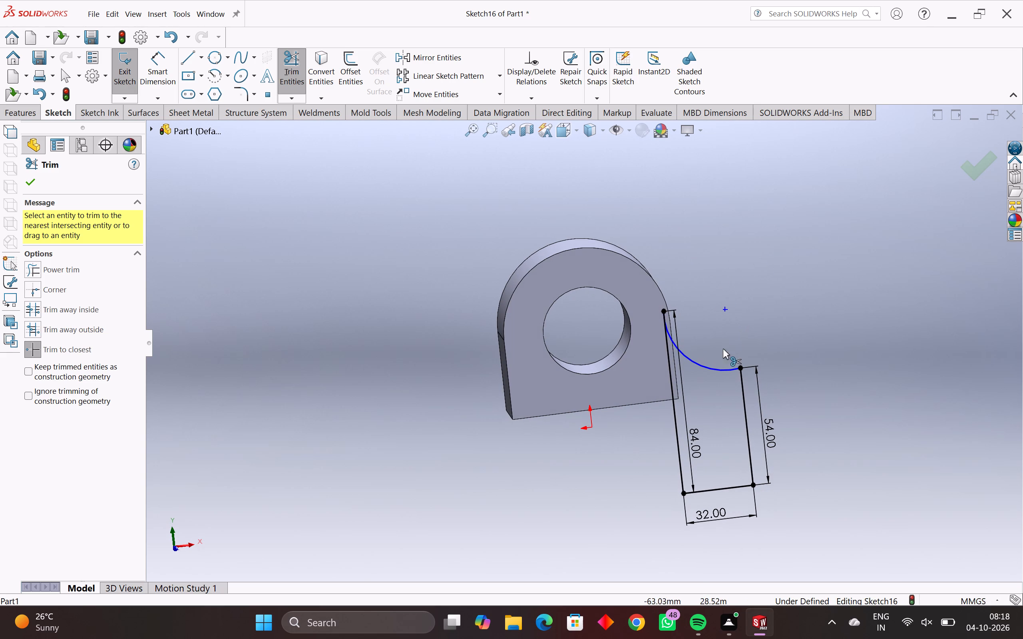
key(Escape)
key(Escape)
key(Escape)
Fully define the selected arc and bottom line with calculated relations and dimensions, adding the arc's 28 mm radius dimension.
drag(738, 319, 730, 367)
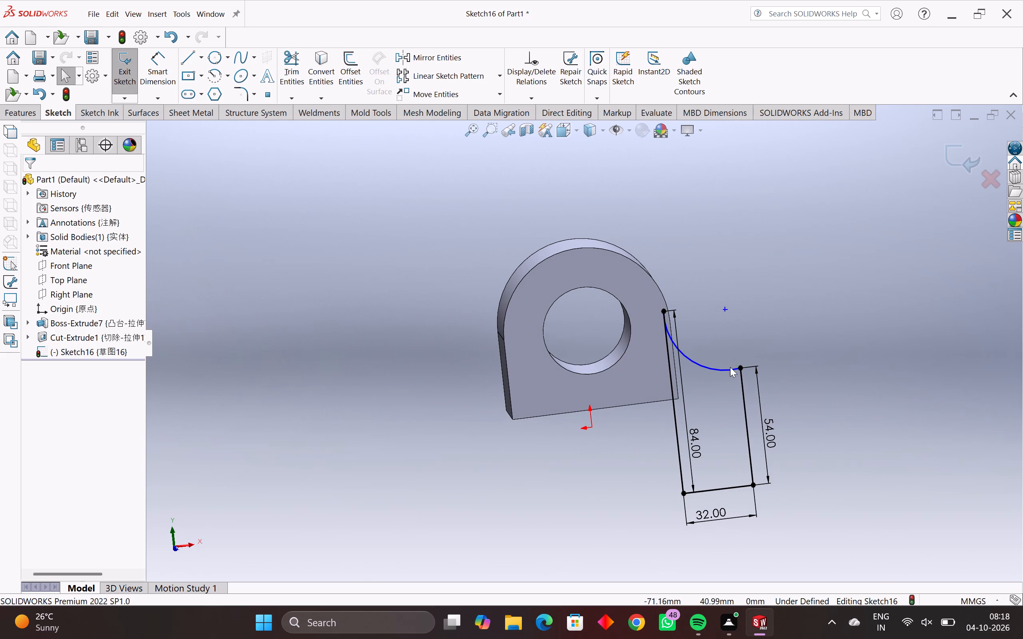
drag(730, 367, 691, 514)
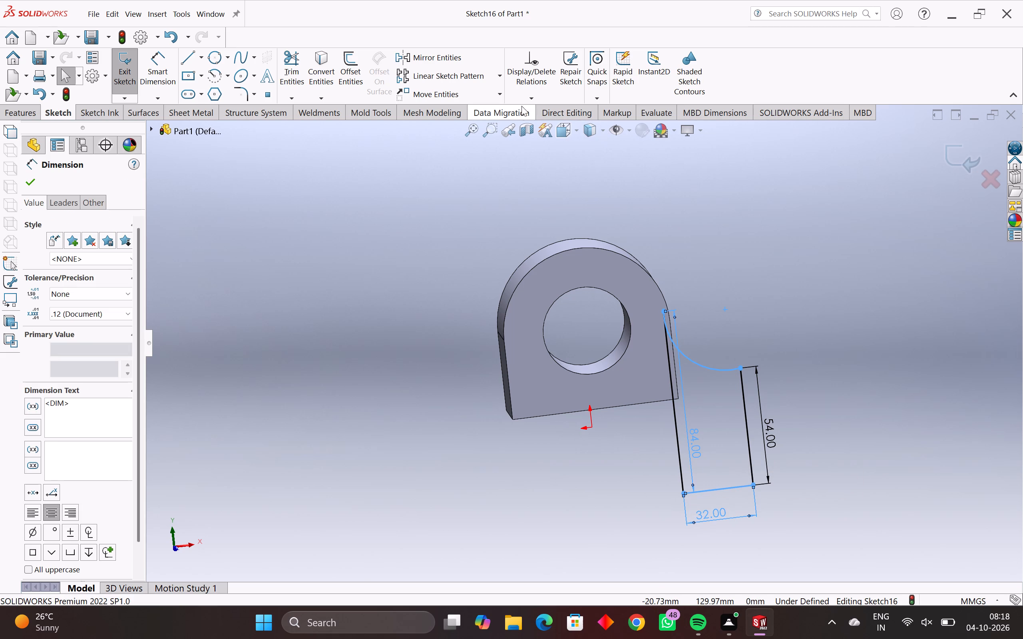
click(531, 101)
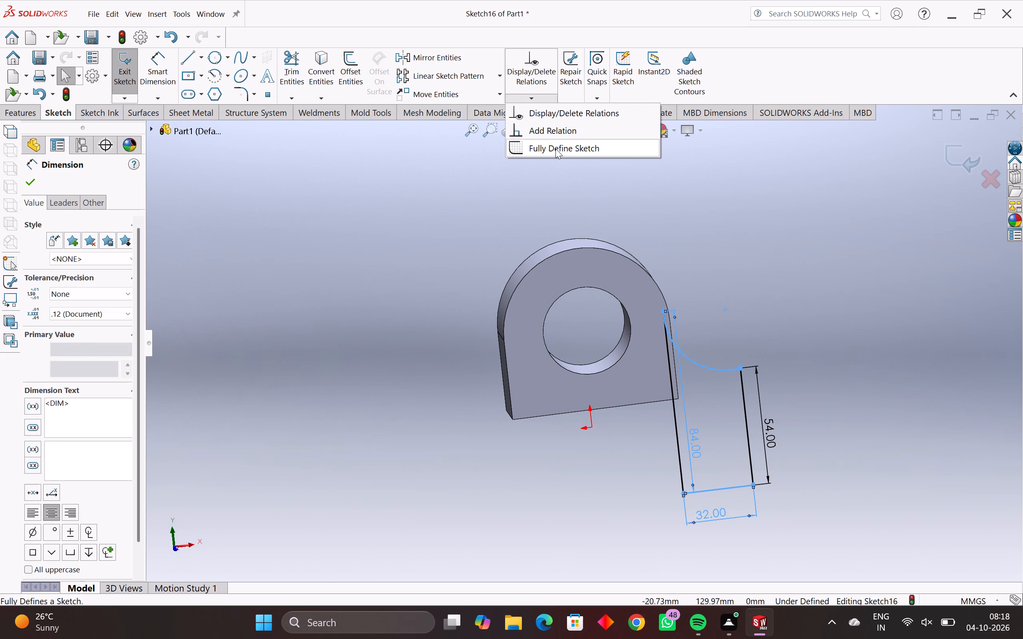
click(555, 149)
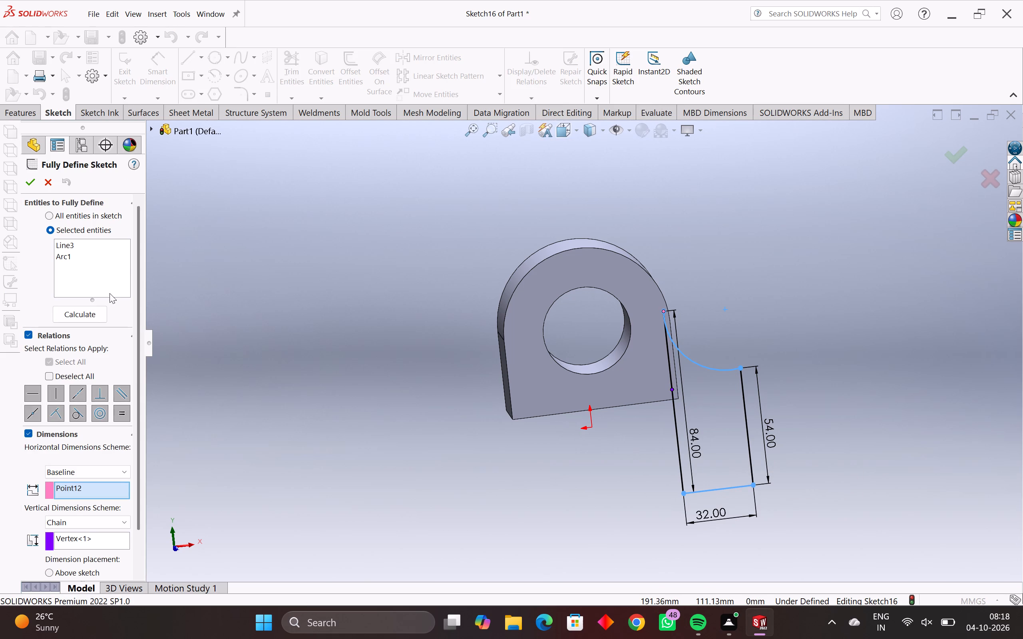
click(96, 318)
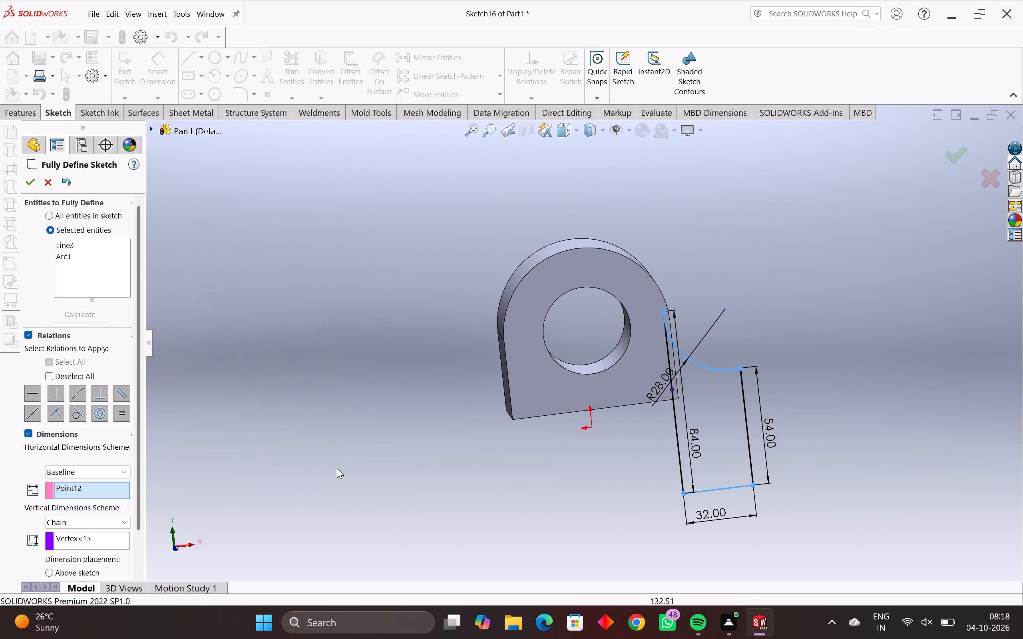
key(Return)
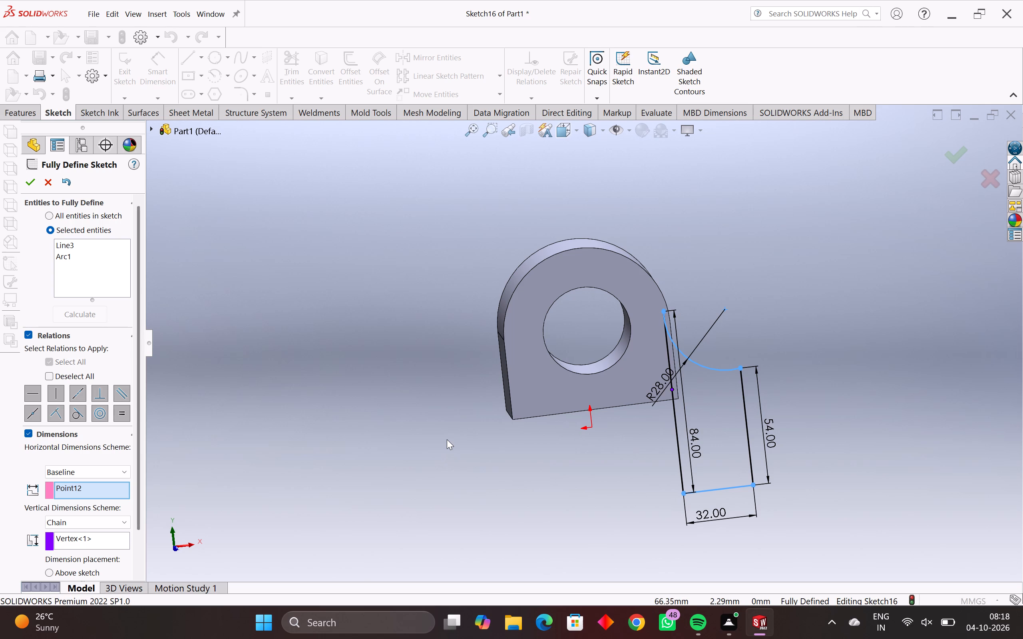
key(Return)
key(Return)
click(28, 185)
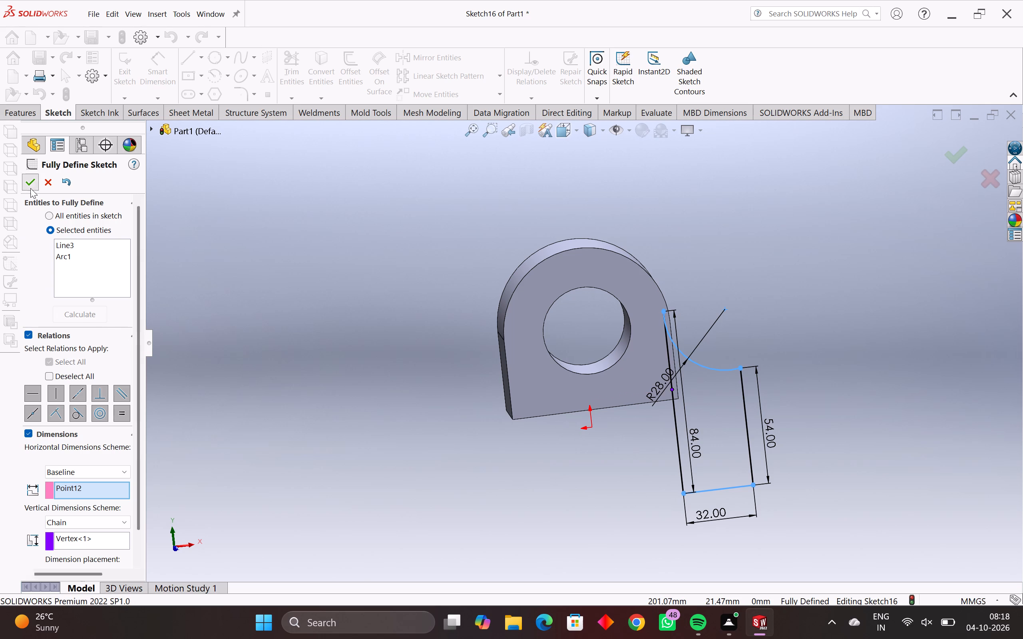
Sketch a vertical centerline about 182 mm long through the middle of the arch body, extending above and below it.
middle_drag(344, 482, 337, 489)
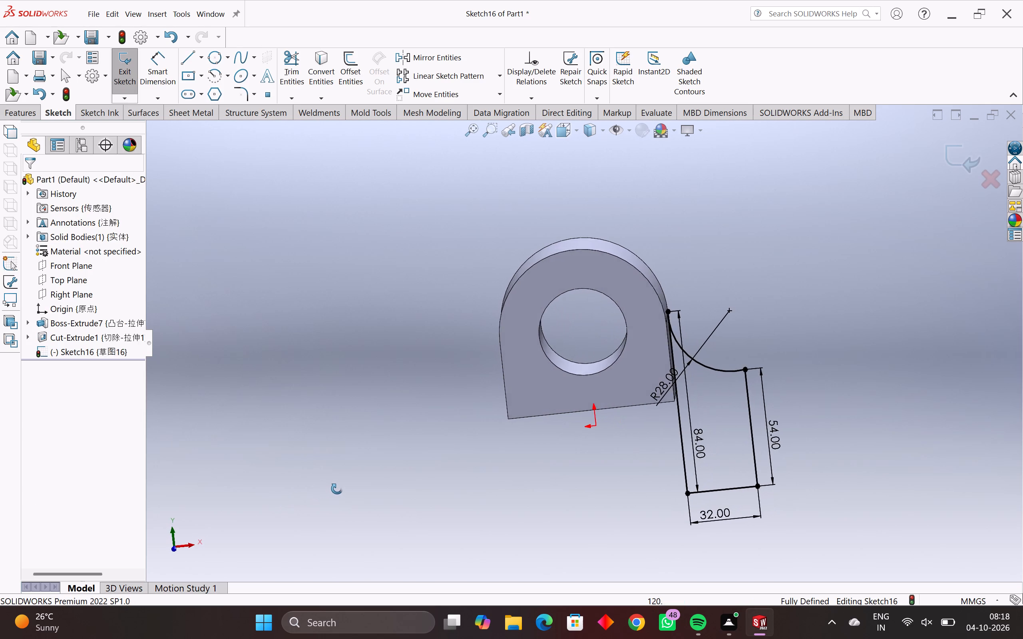
middle_drag(337, 489, 344, 486)
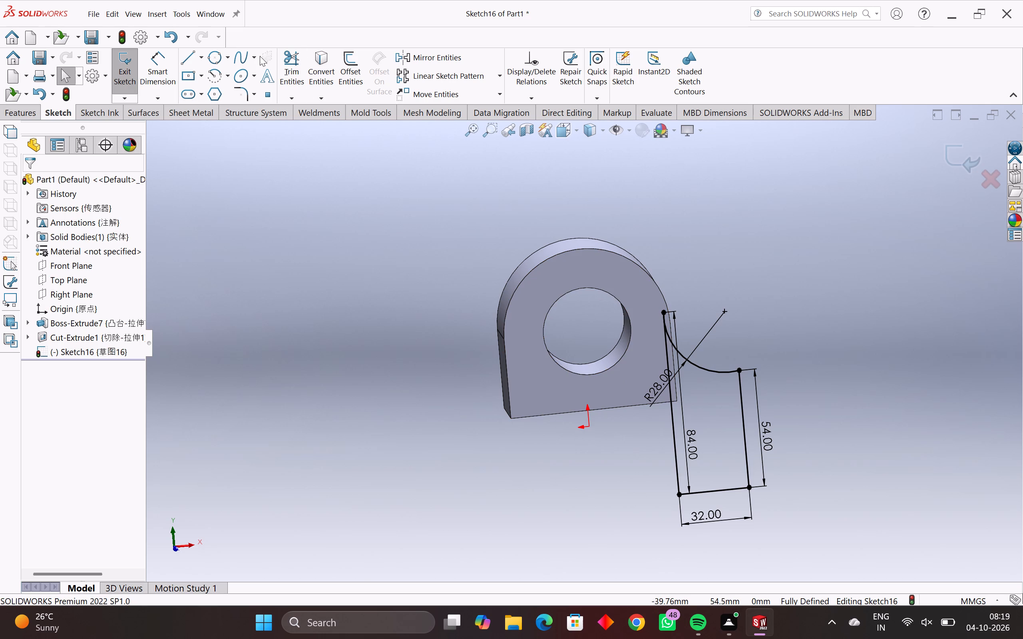
click(201, 54)
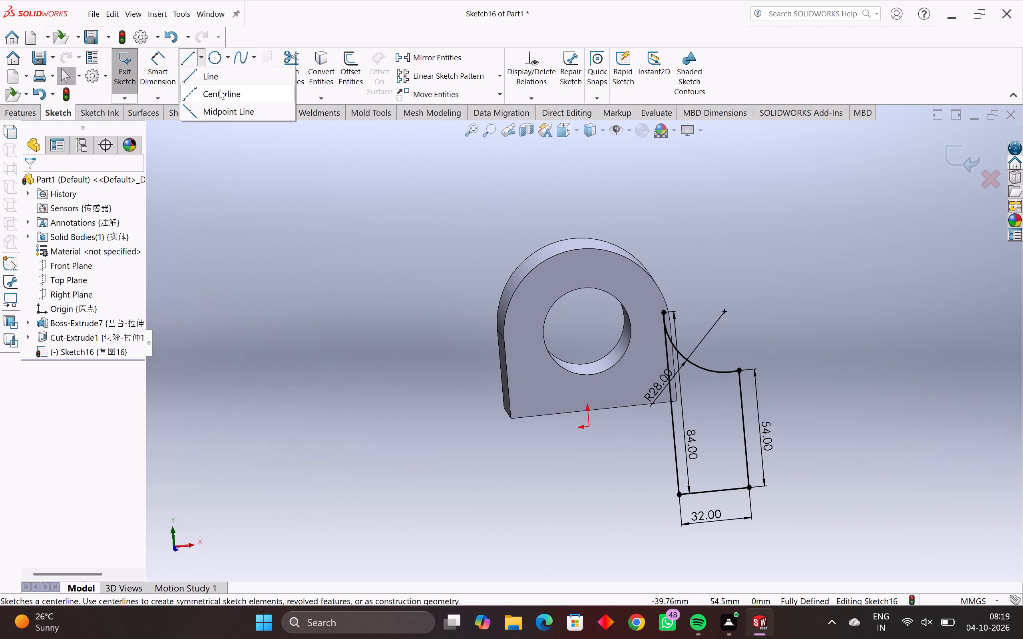
click(219, 89)
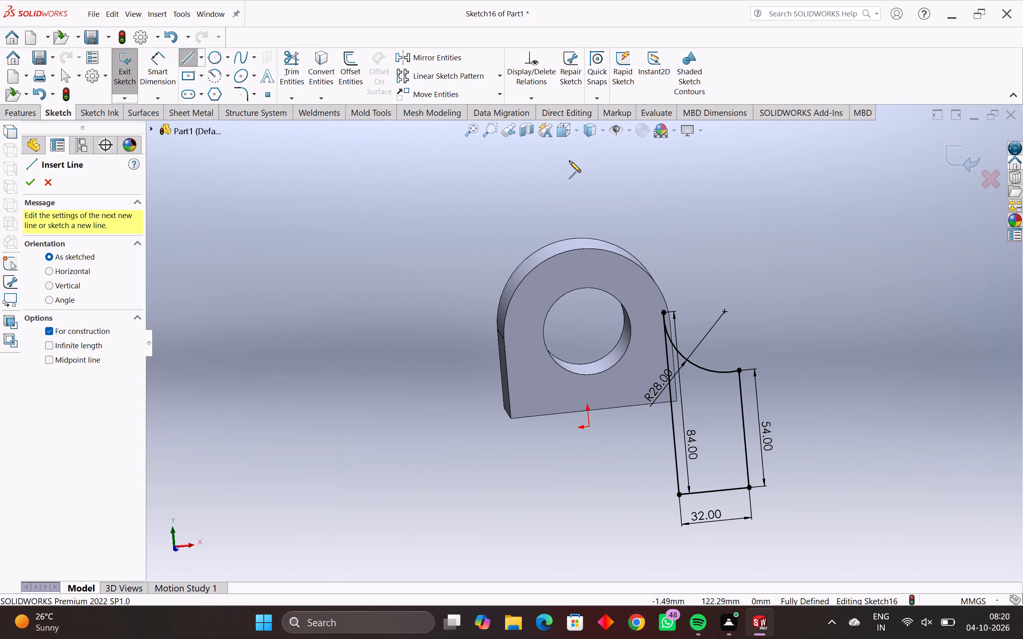
click(568, 174)
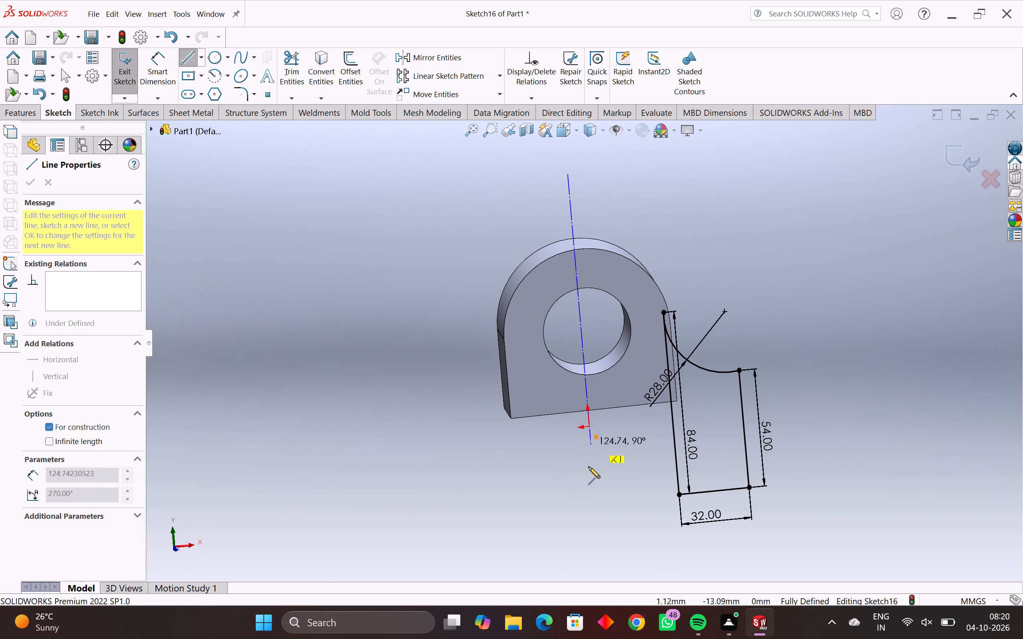
click(602, 570)
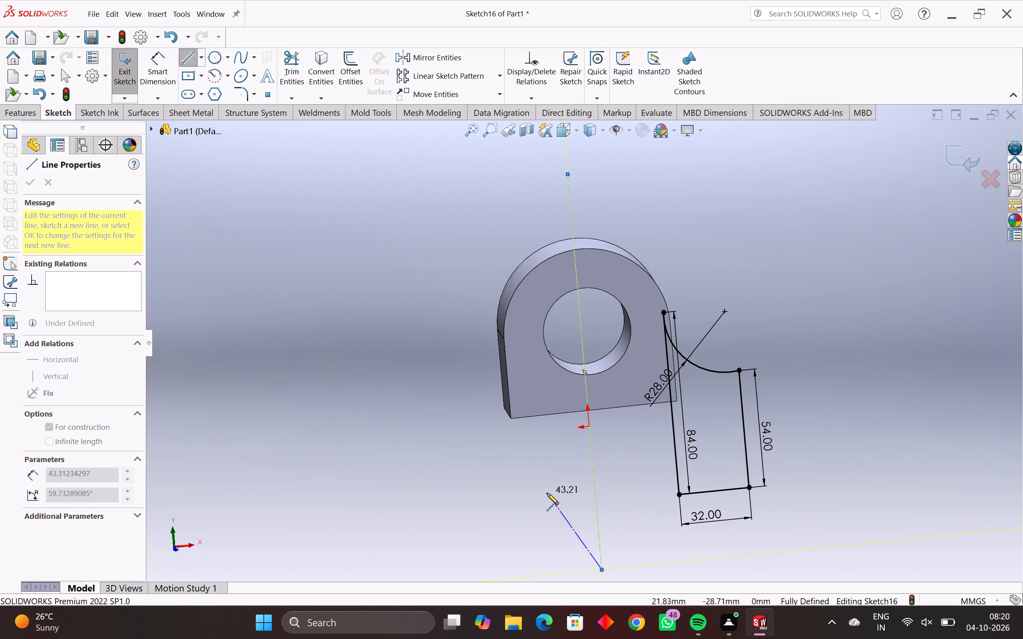
key(Escape)
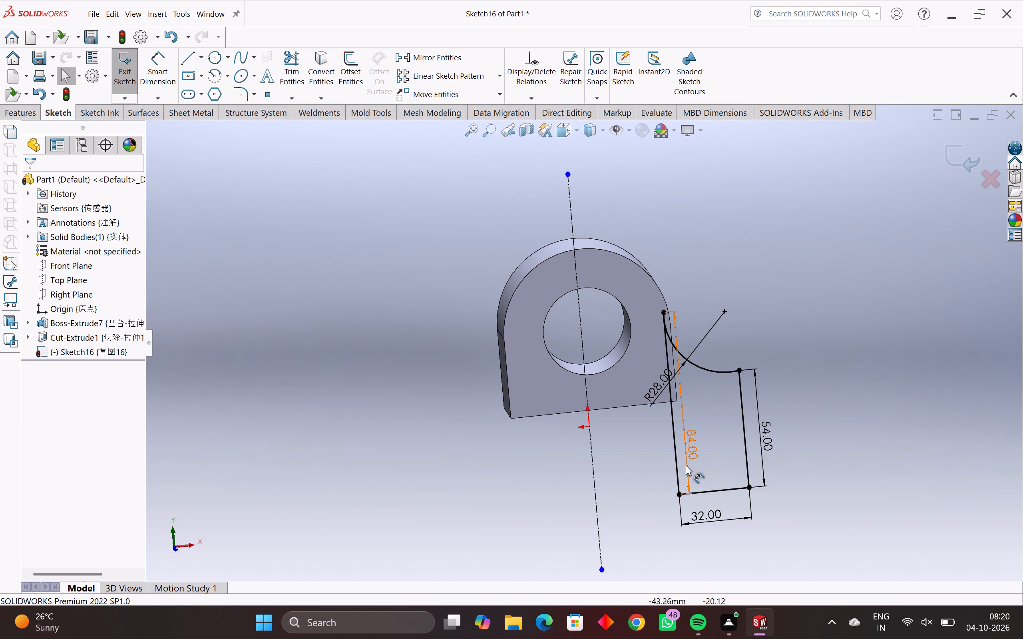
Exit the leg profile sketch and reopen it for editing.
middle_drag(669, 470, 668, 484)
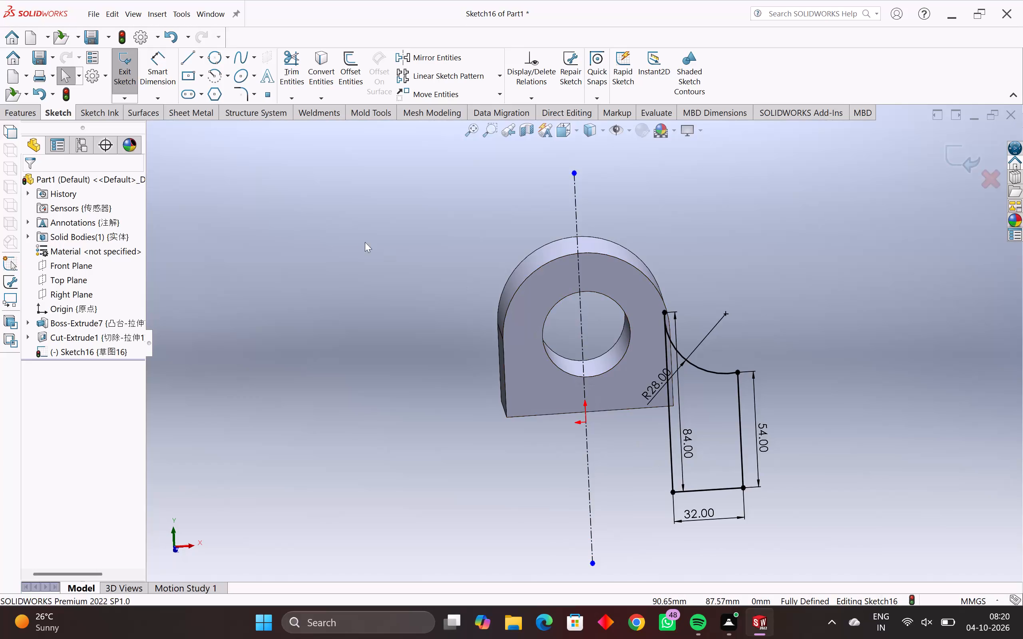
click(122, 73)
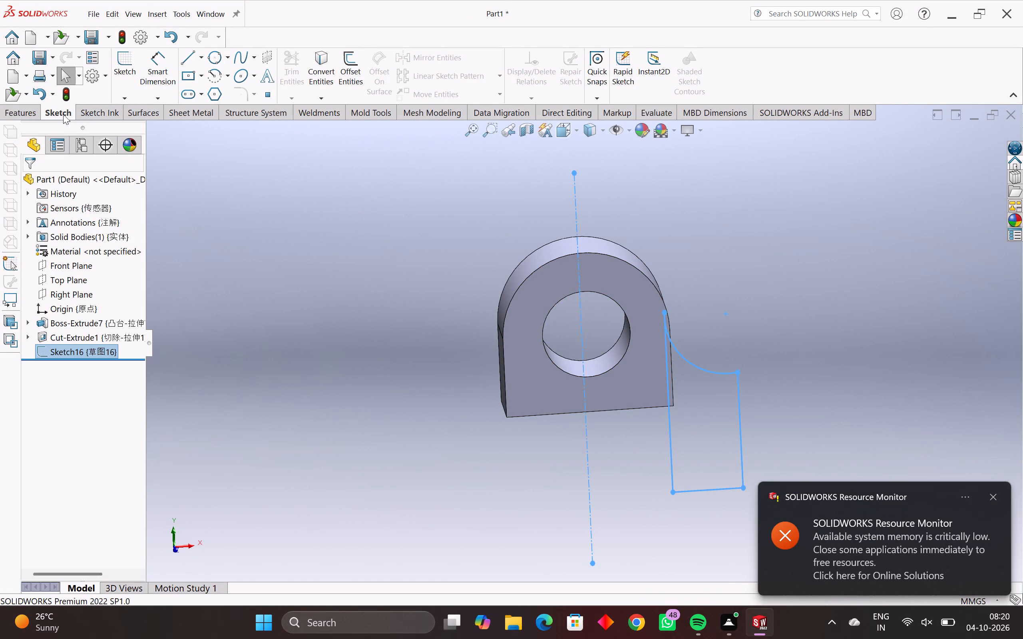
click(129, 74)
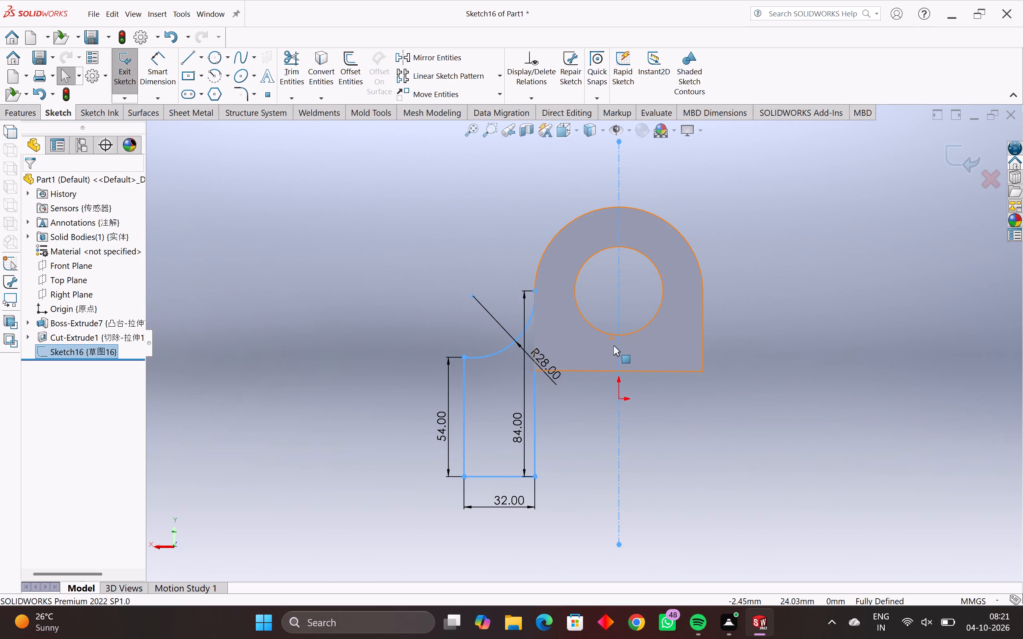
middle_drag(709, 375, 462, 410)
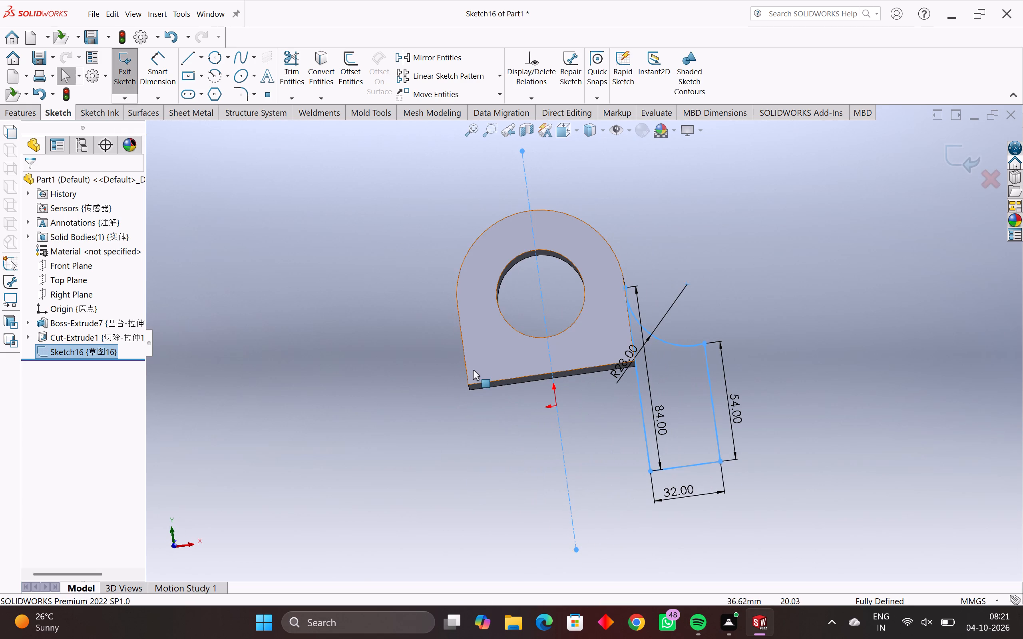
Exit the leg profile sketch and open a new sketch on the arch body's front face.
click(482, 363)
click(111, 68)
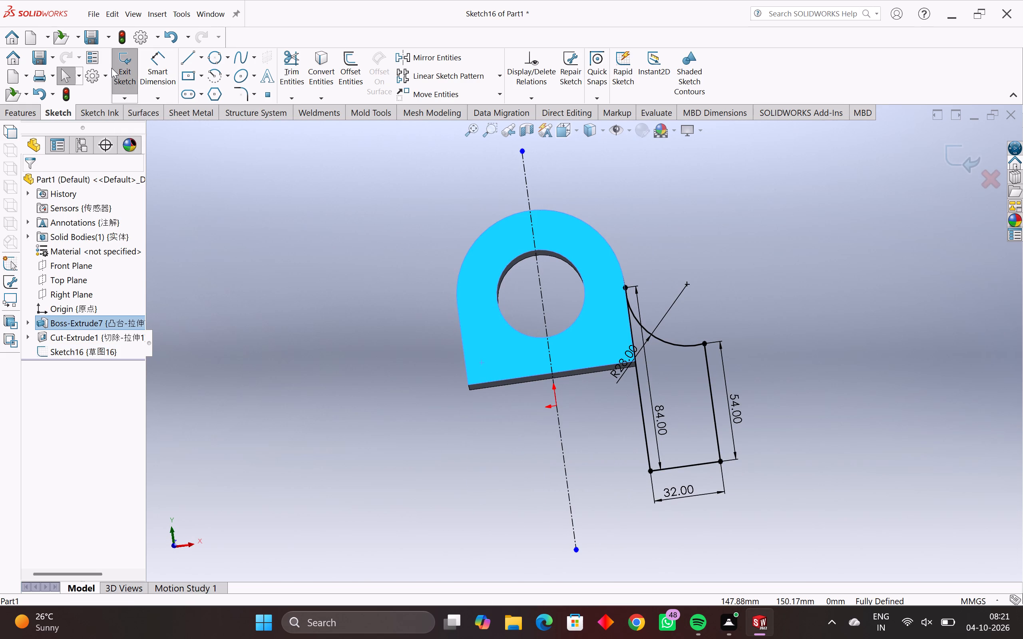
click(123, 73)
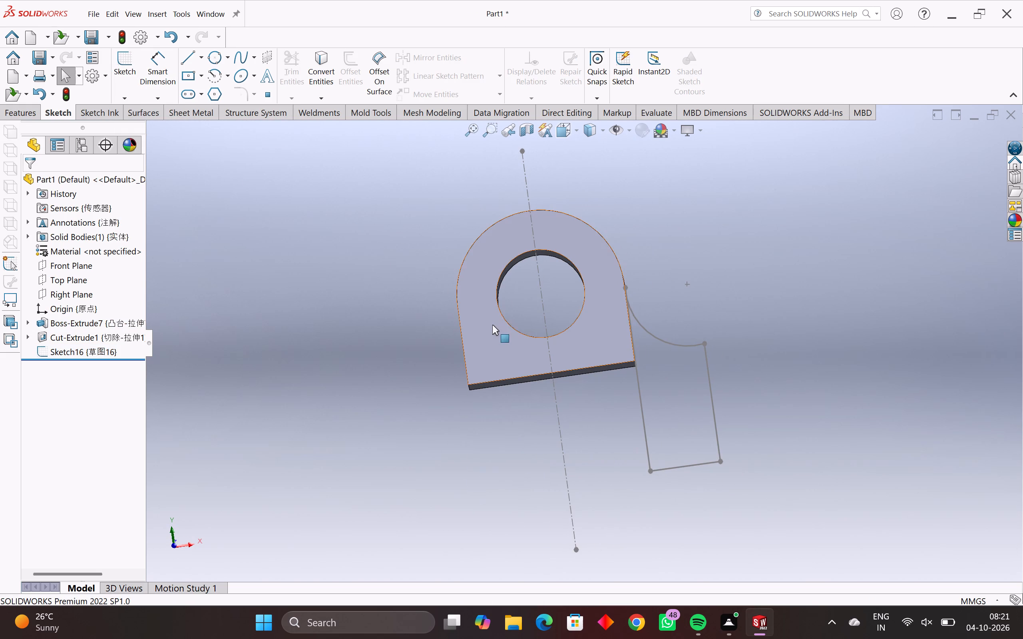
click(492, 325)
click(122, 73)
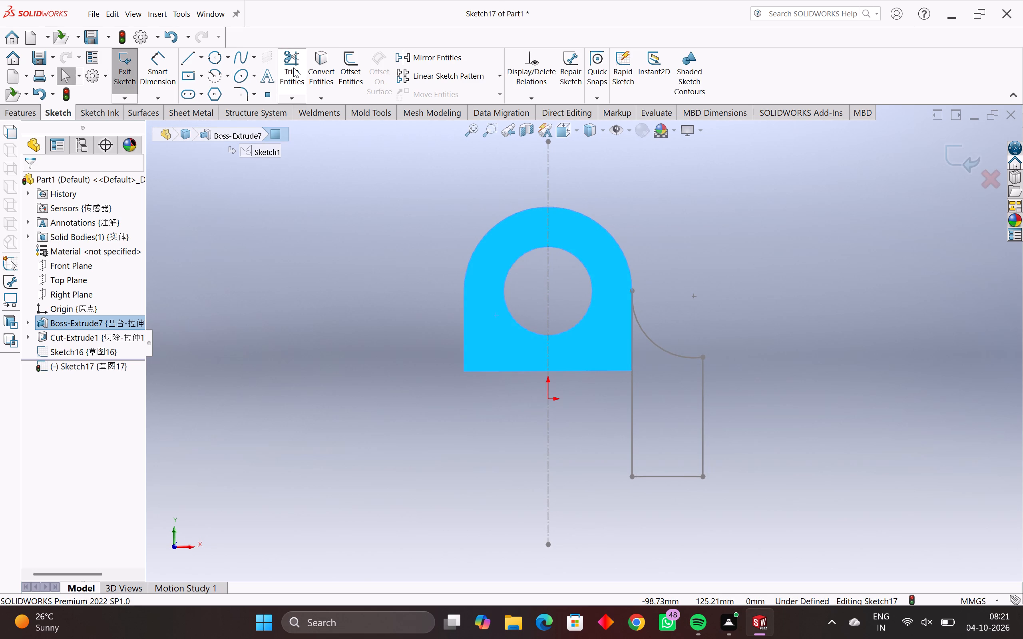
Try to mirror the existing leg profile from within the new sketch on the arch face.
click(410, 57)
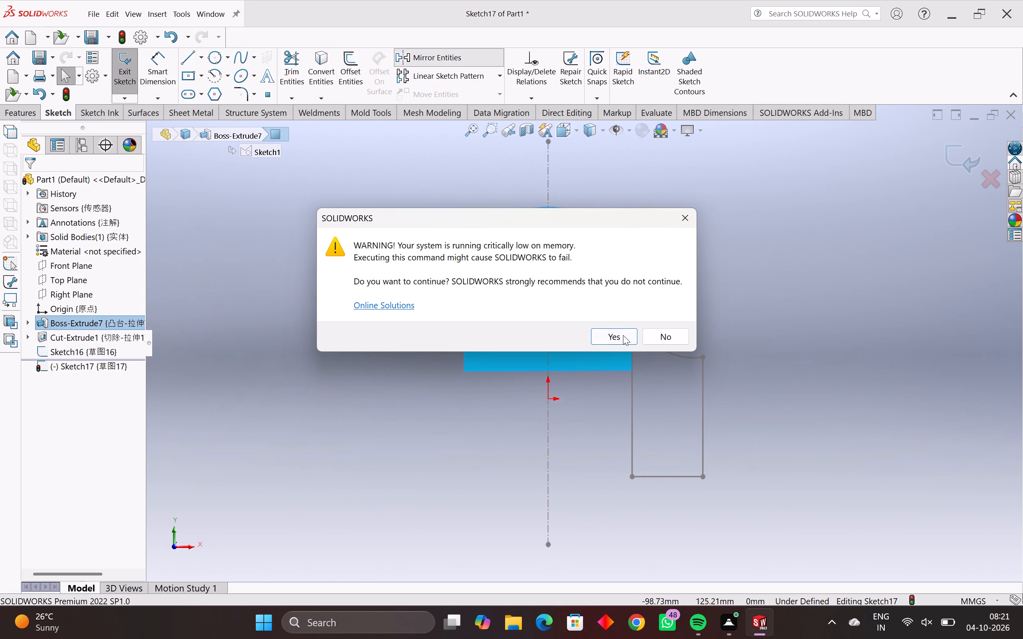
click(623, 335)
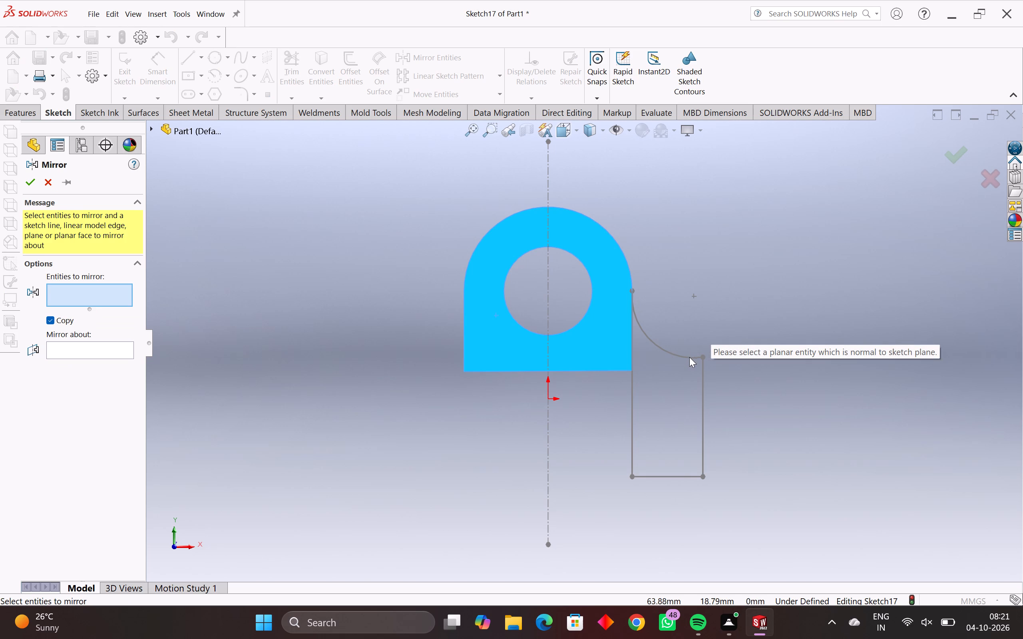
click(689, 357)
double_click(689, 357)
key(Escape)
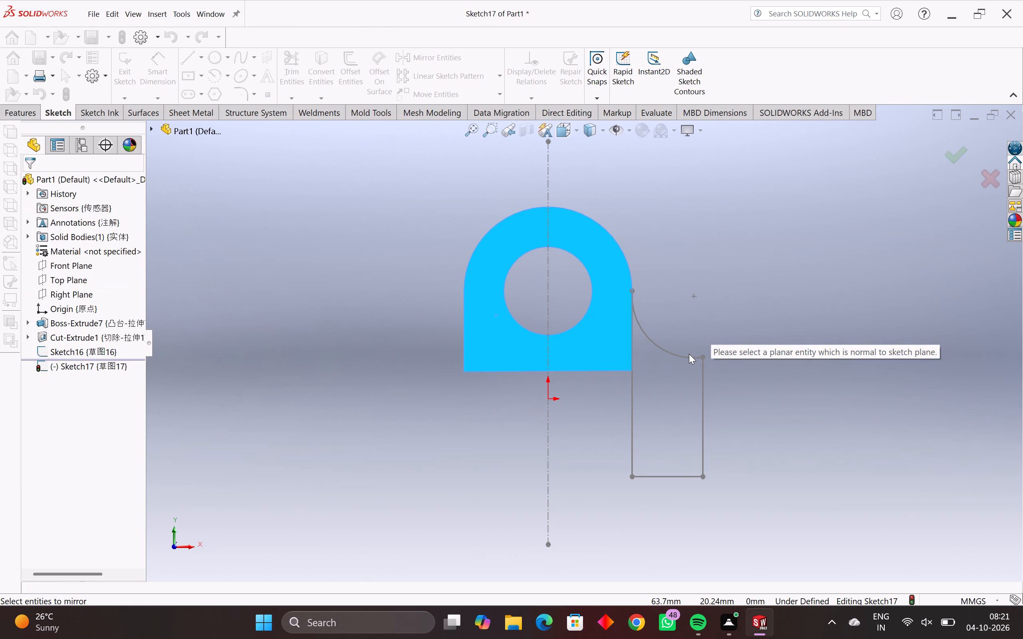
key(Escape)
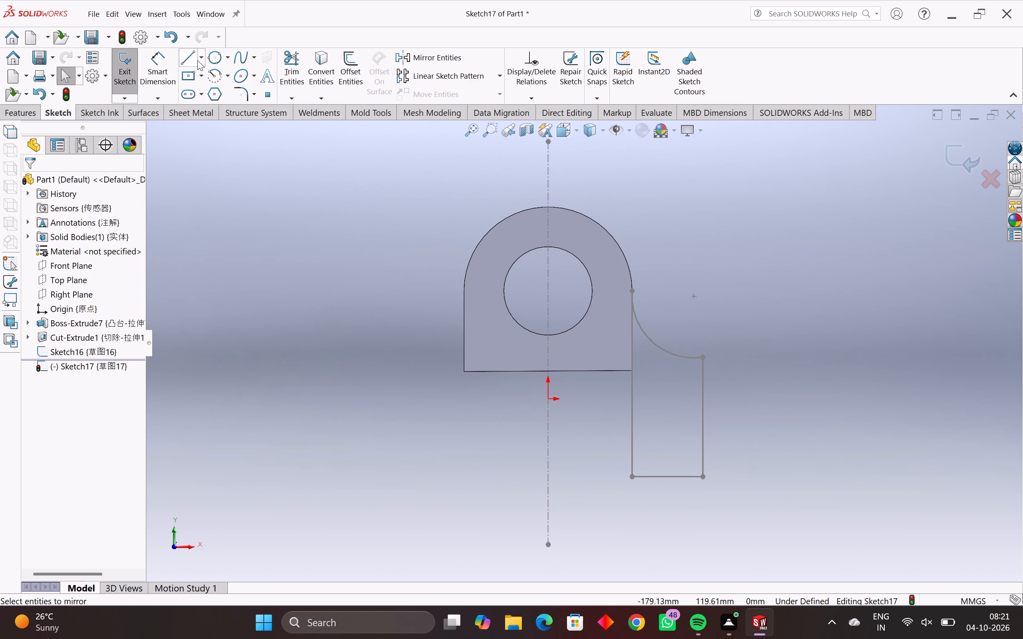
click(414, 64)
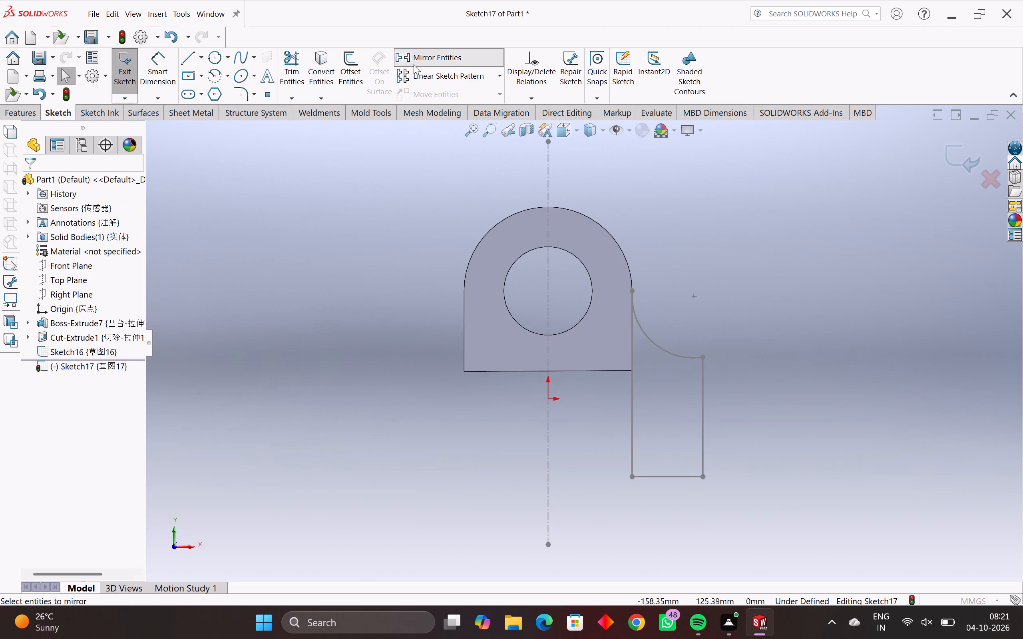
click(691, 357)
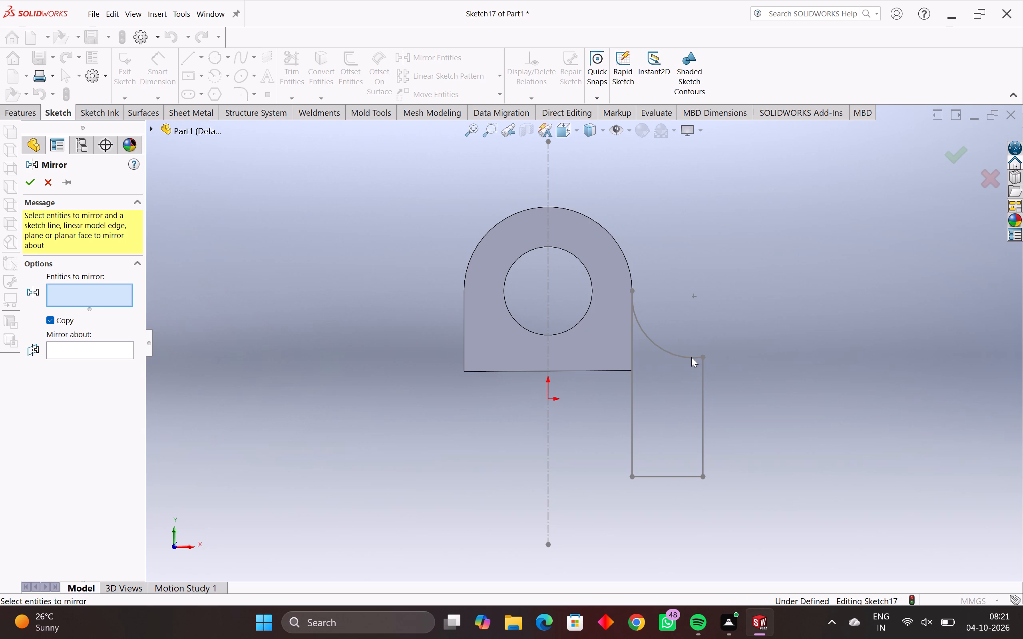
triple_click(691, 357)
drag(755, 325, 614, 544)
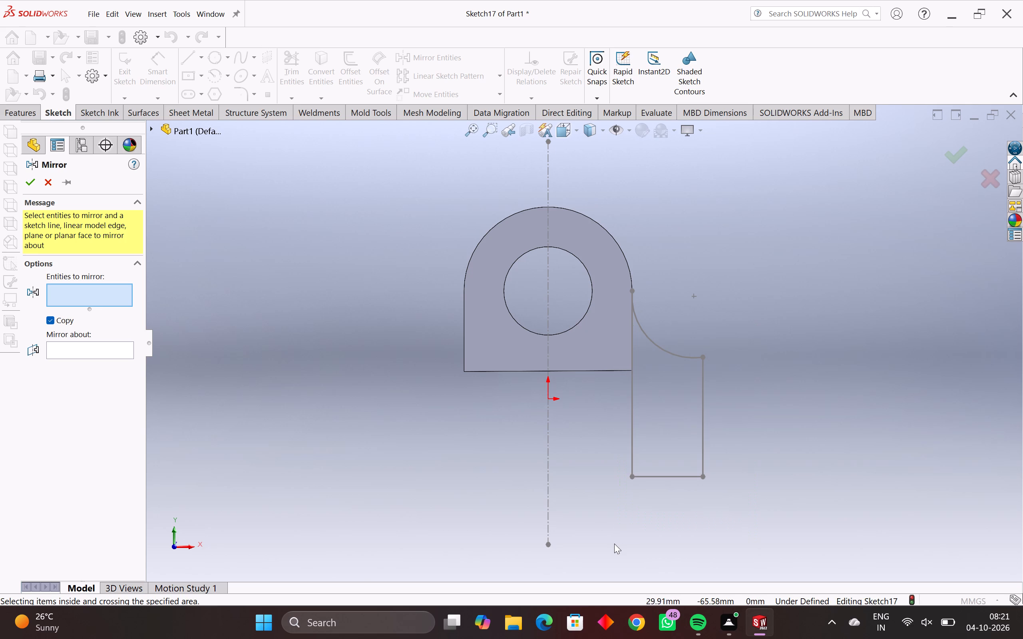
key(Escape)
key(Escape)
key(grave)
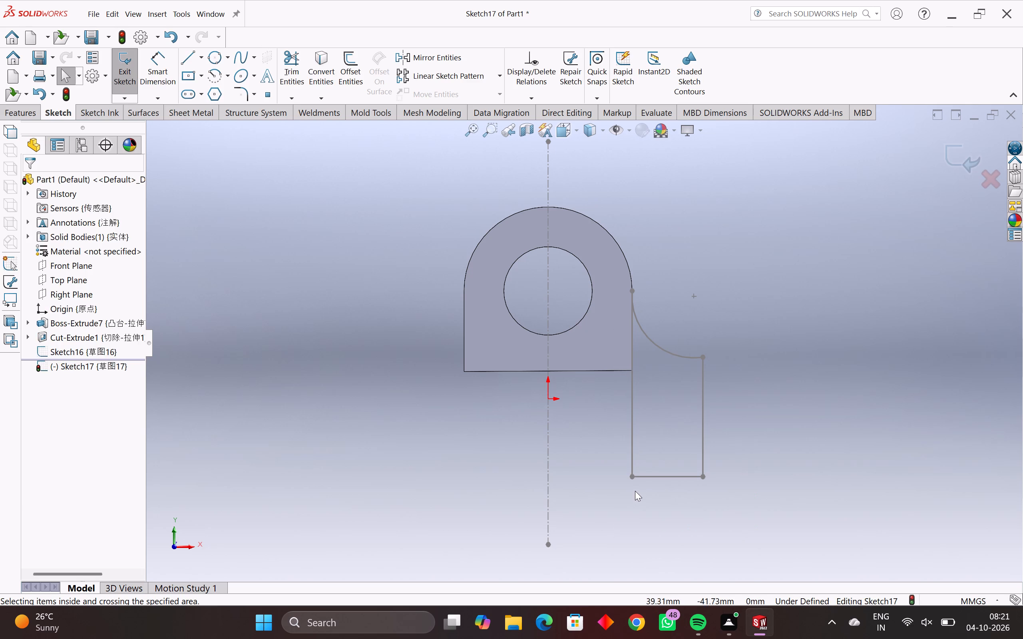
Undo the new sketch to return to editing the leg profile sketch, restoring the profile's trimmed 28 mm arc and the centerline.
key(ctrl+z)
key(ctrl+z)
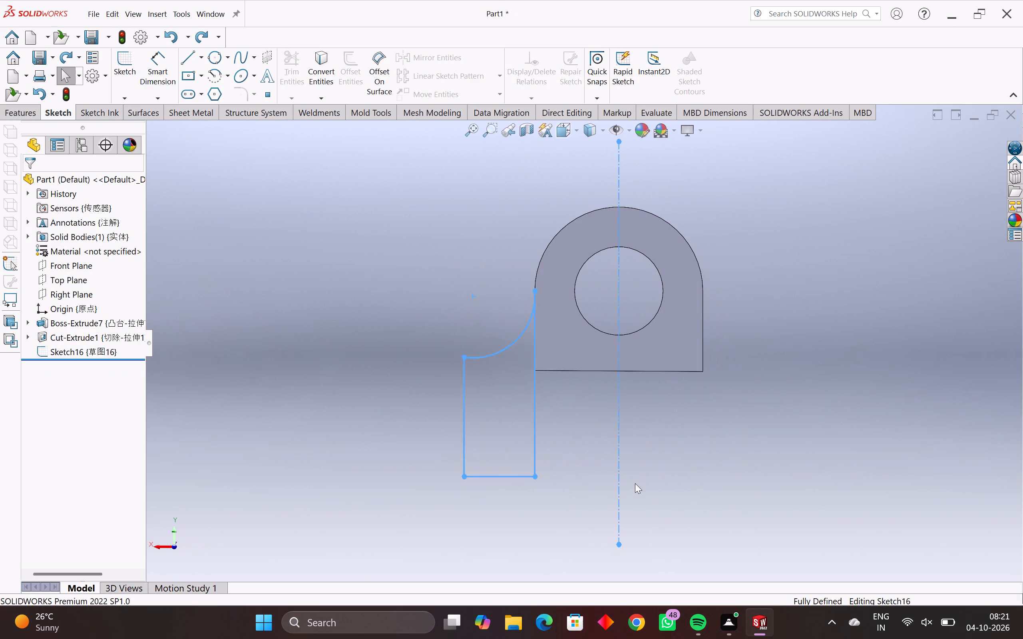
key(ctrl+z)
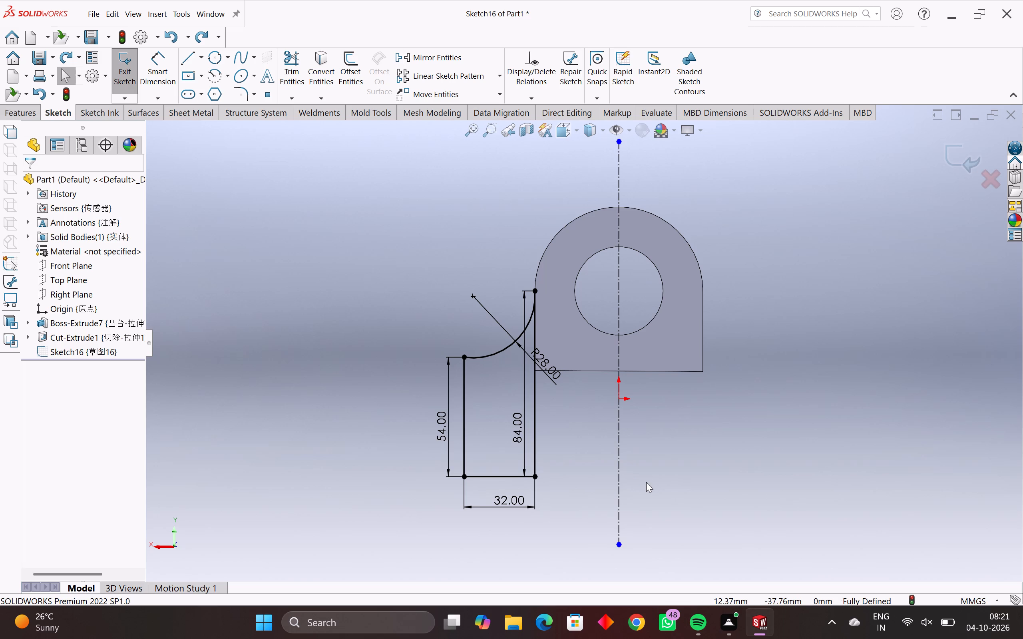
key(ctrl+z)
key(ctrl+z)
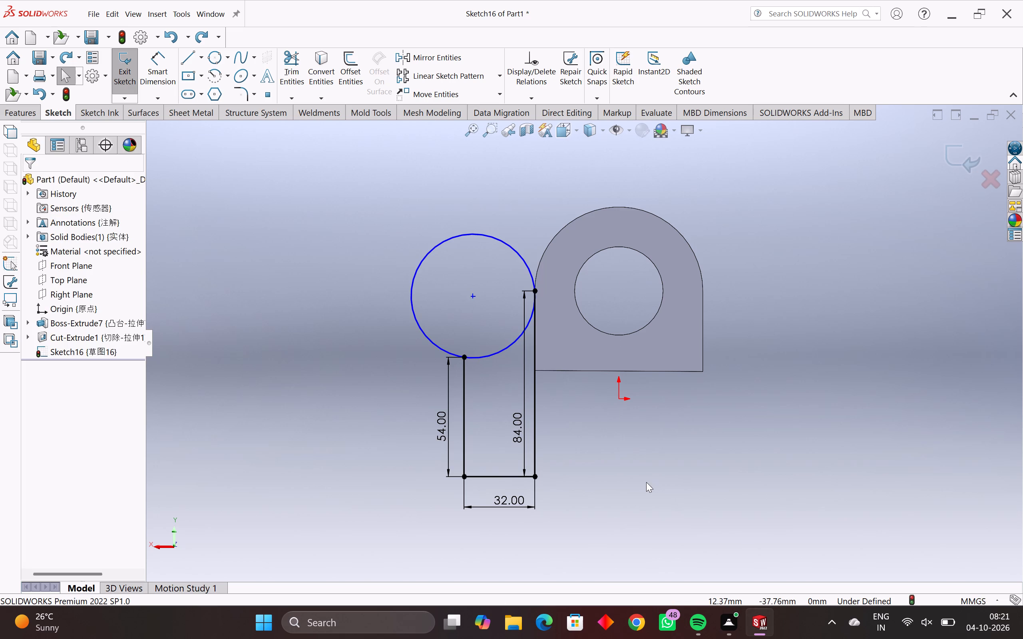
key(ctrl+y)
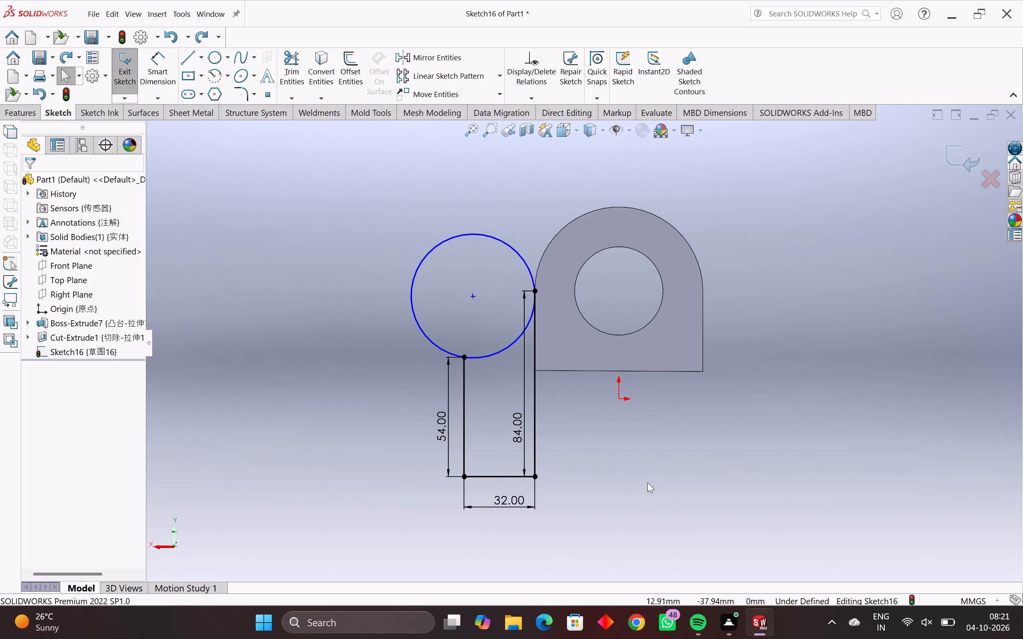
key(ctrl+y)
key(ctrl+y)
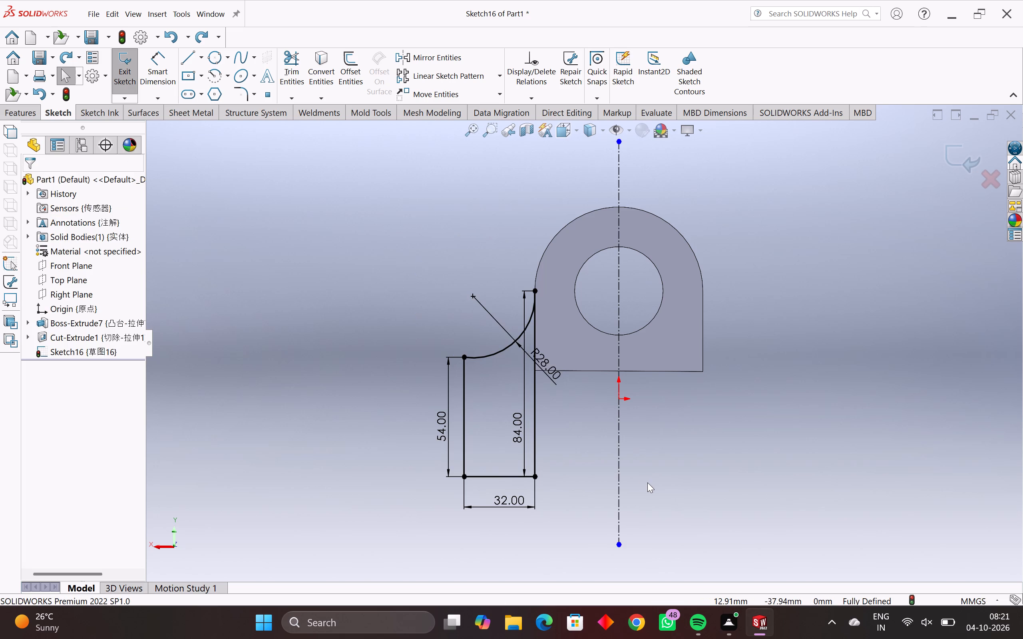
Mirror the leg profile's three lines and arc about the vertical centerline, keeping the original as a copy.
middle_drag(589, 484, 720, 454)
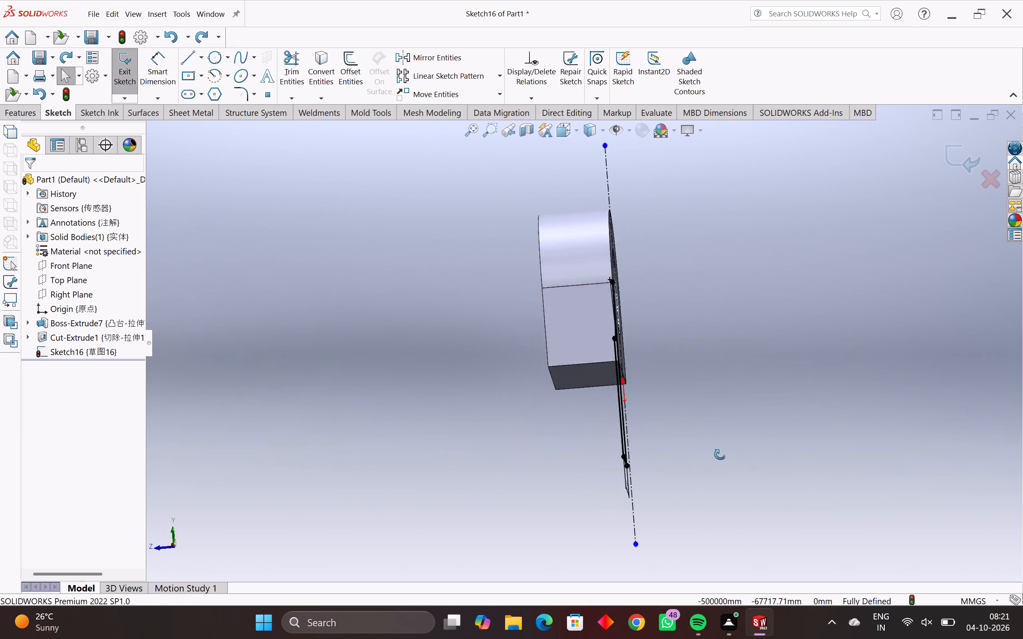
middle_drag(720, 454, 834, 443)
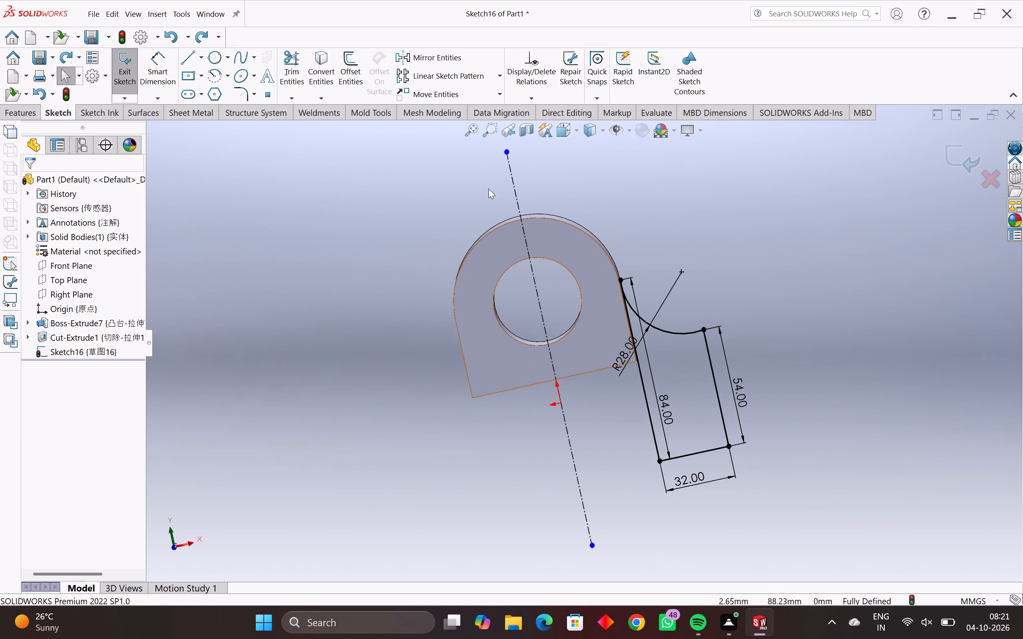
click(427, 55)
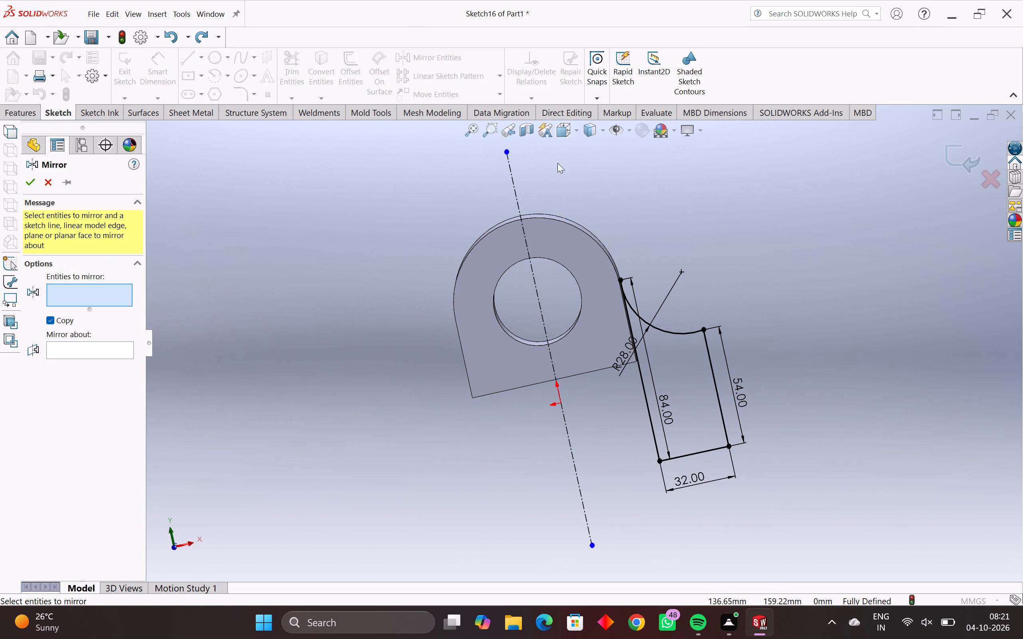
drag(743, 258, 654, 540)
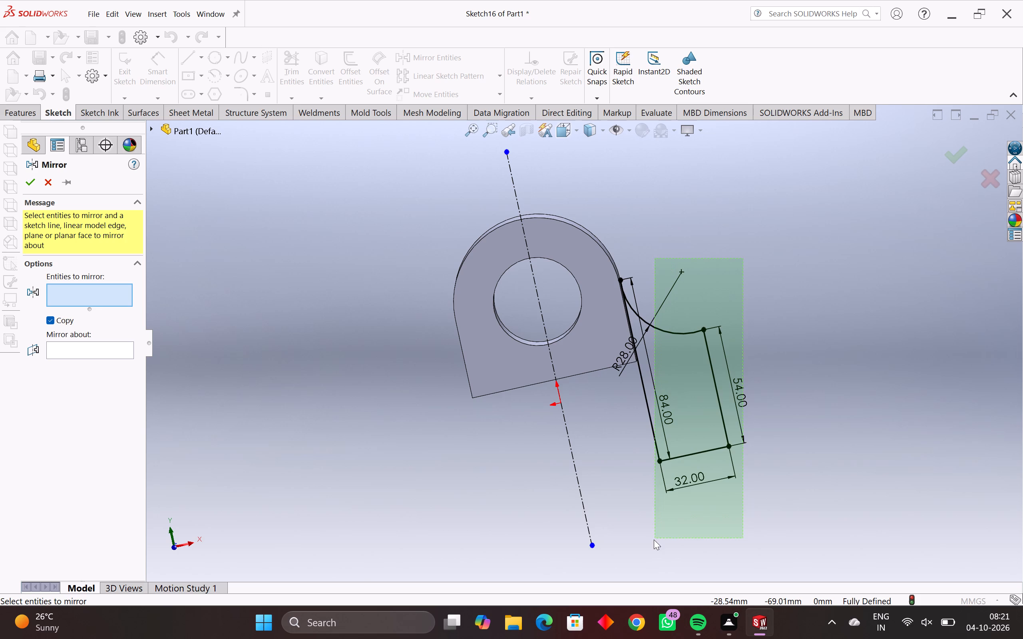
drag(654, 540, 648, 546)
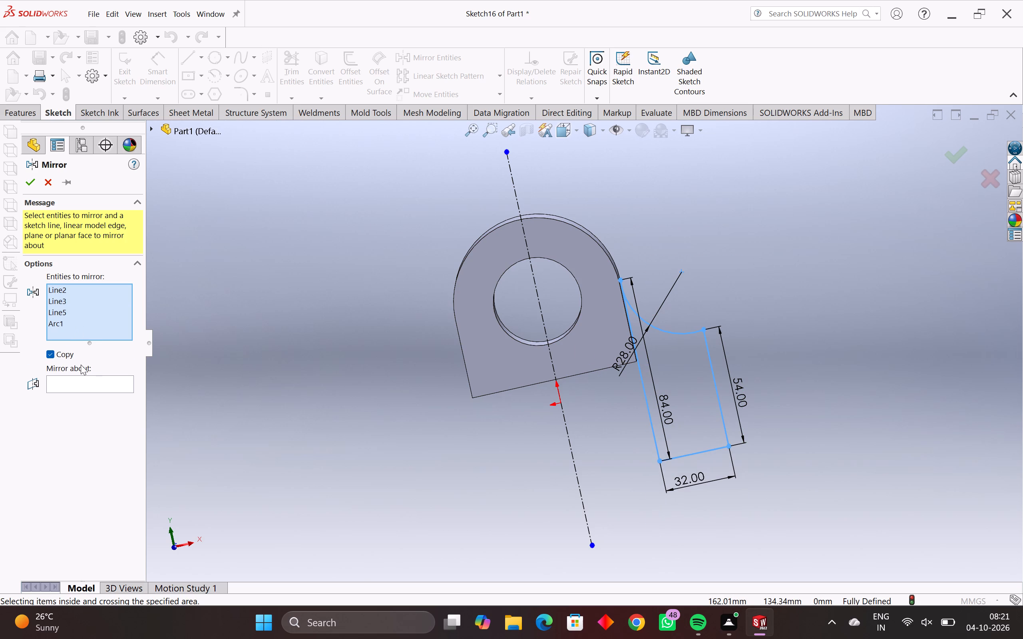
click(91, 387)
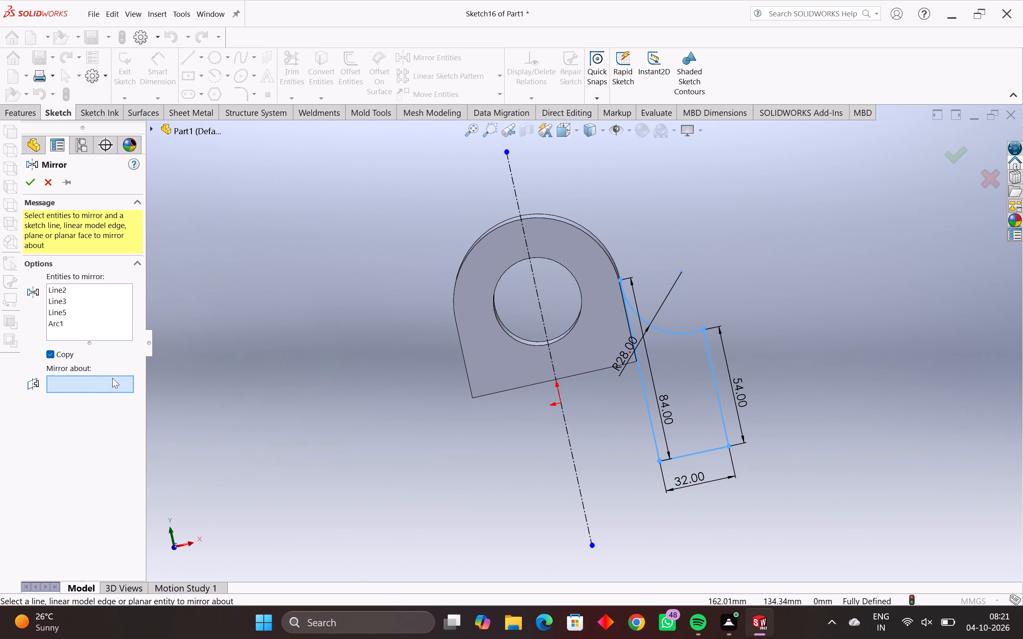
click(544, 323)
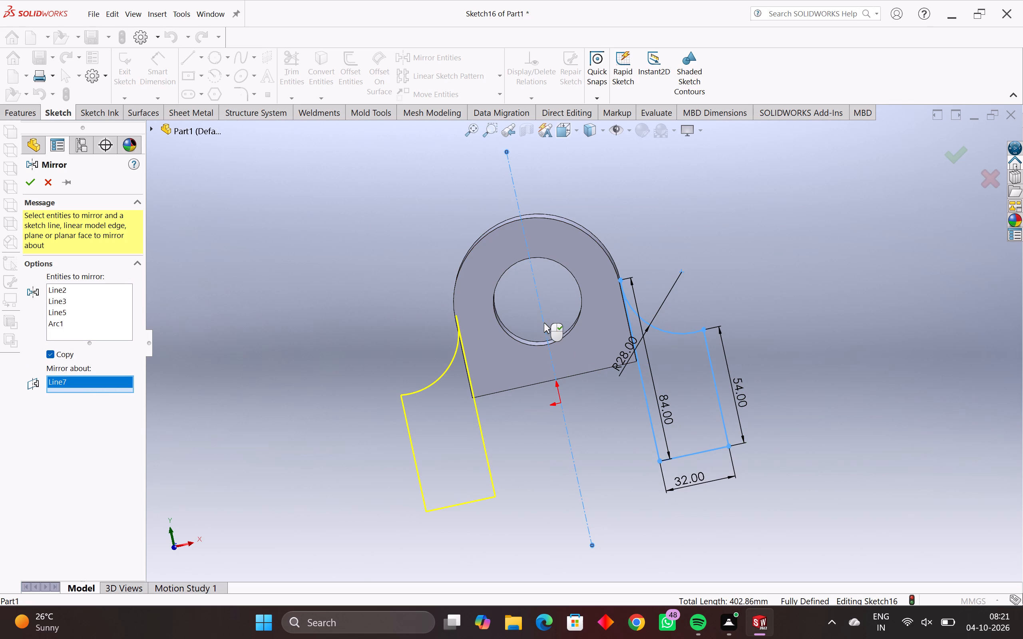
key(Return)
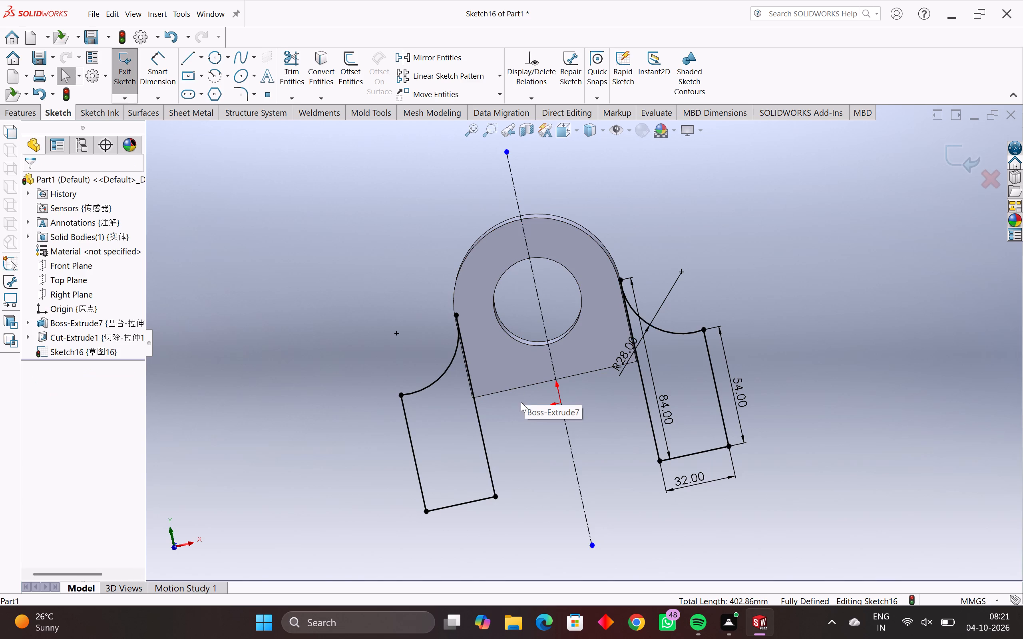
Examine the two leg profiles against the arch body from an angled view.
middle_drag(520, 411, 549, 425)
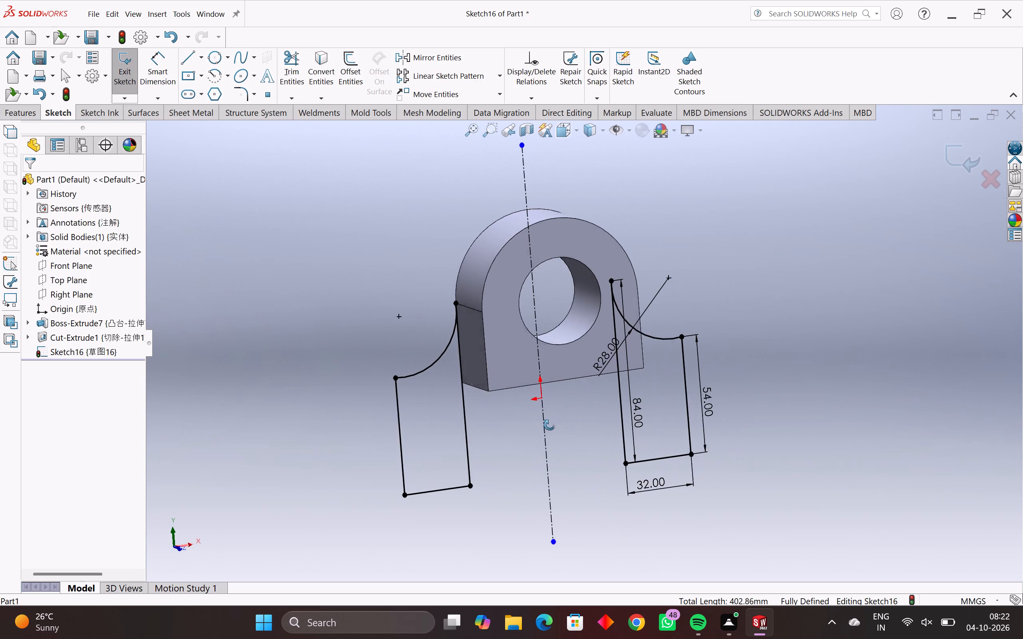
middle_drag(549, 425, 542, 429)
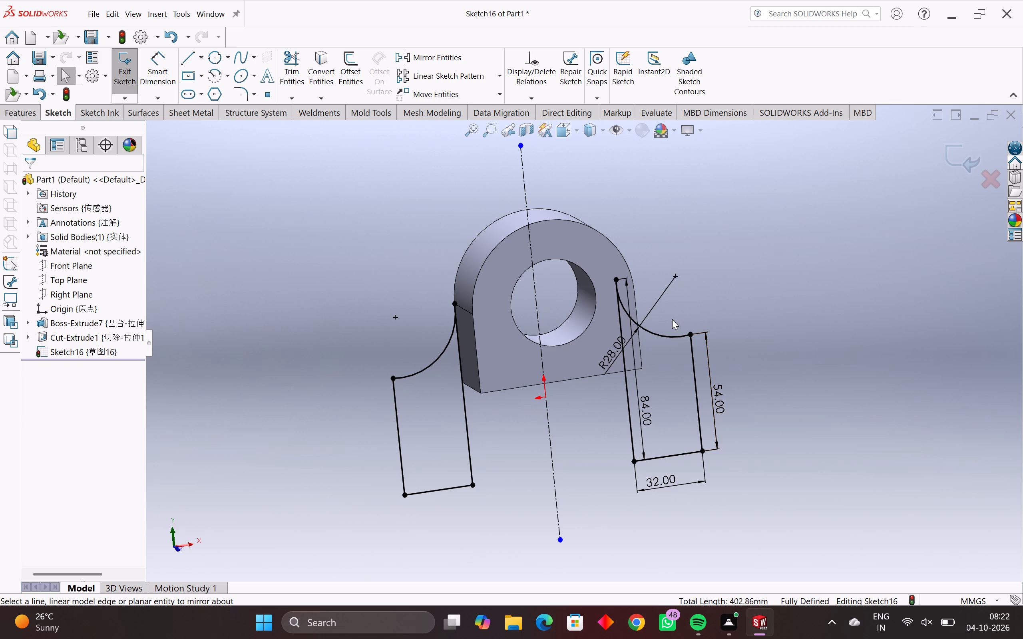
scroll(672, 319, down, 1)
scroll(641, 360, up, 3)
scroll(580, 373, up, 2)
scroll(580, 371, down, 3)
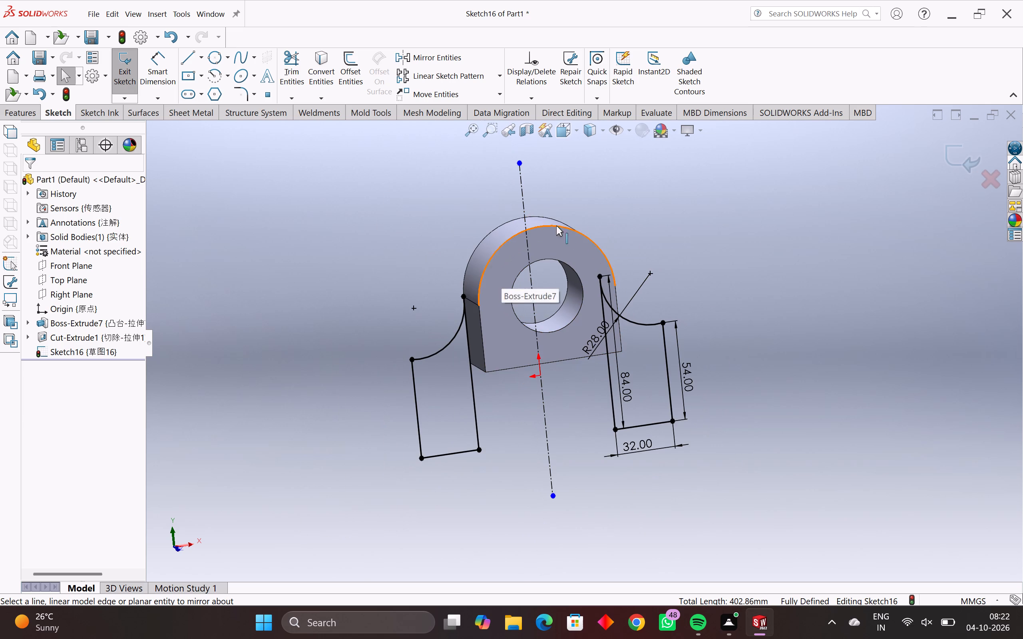
scroll(548, 306, down, 2)
scroll(563, 298, up, 4)
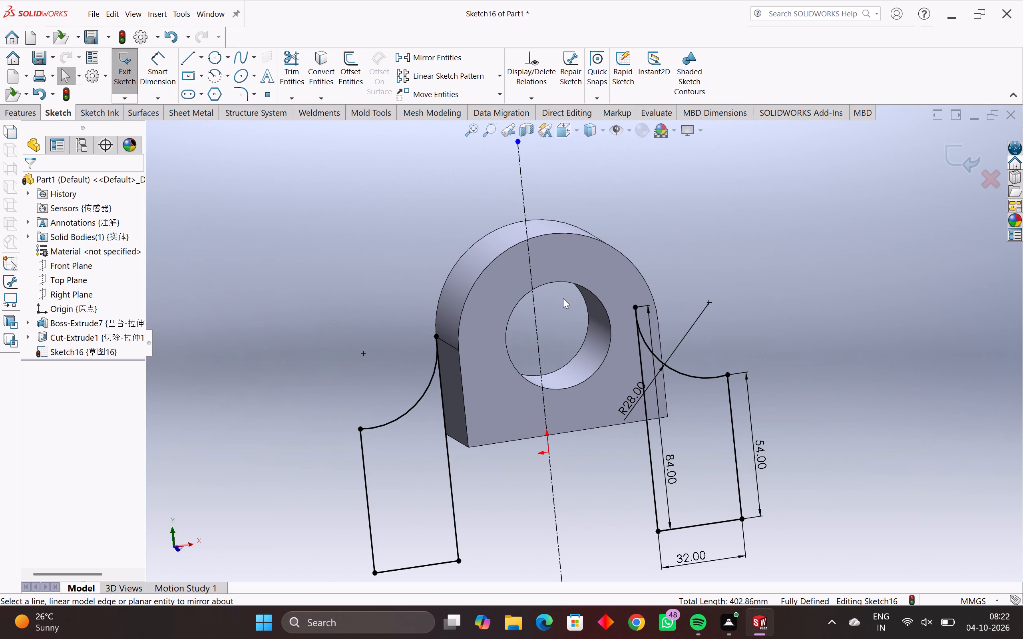
scroll(590, 332, down, 2)
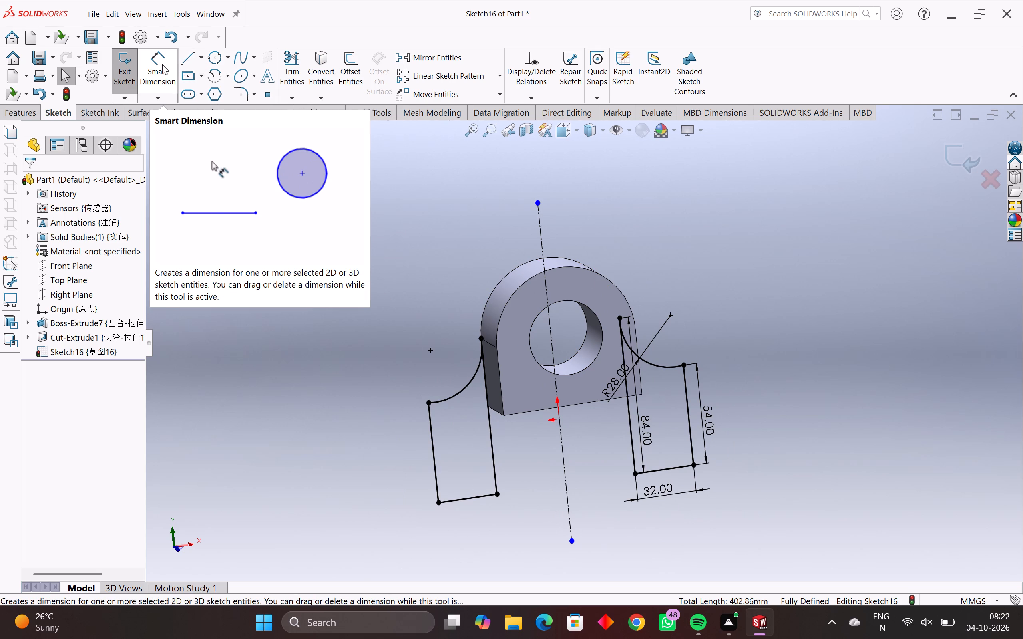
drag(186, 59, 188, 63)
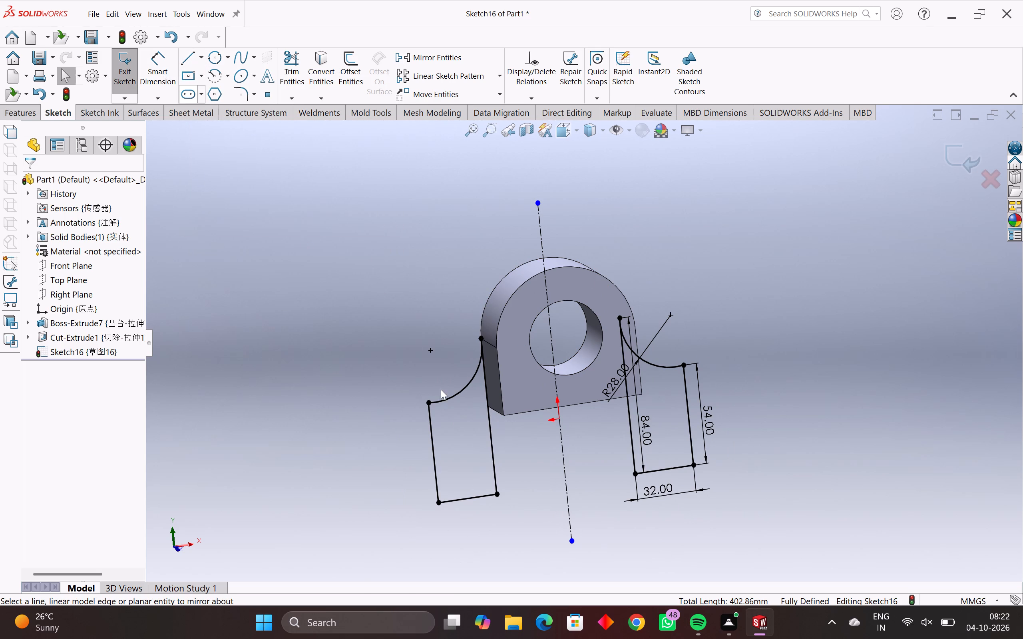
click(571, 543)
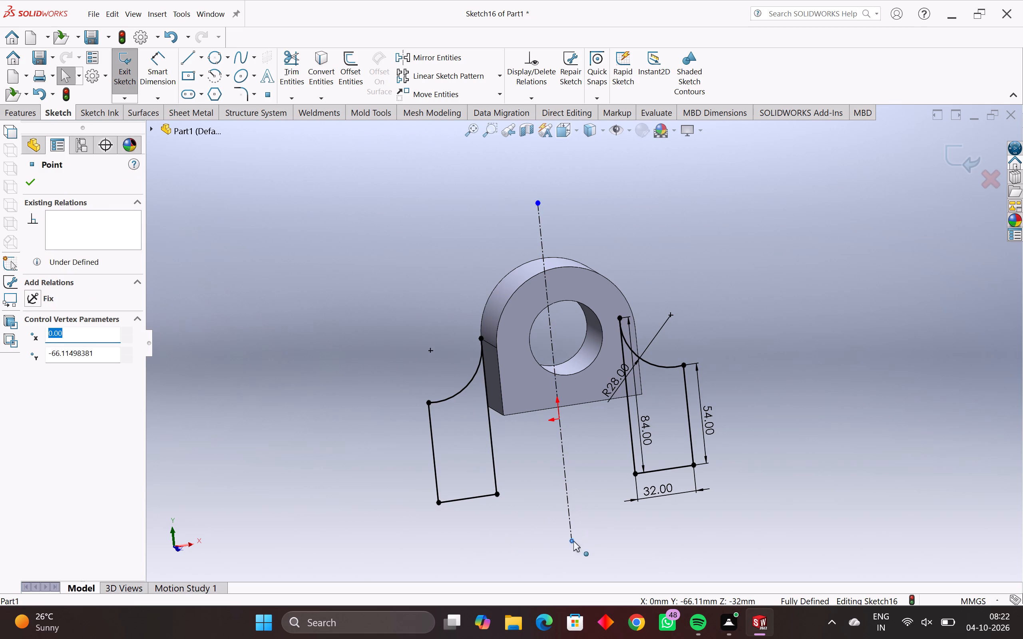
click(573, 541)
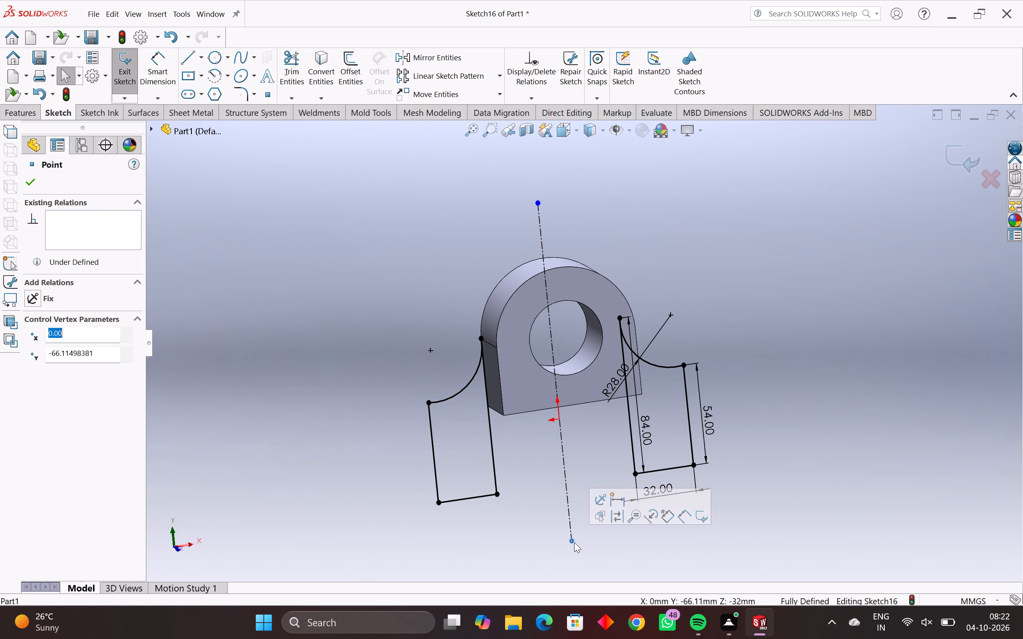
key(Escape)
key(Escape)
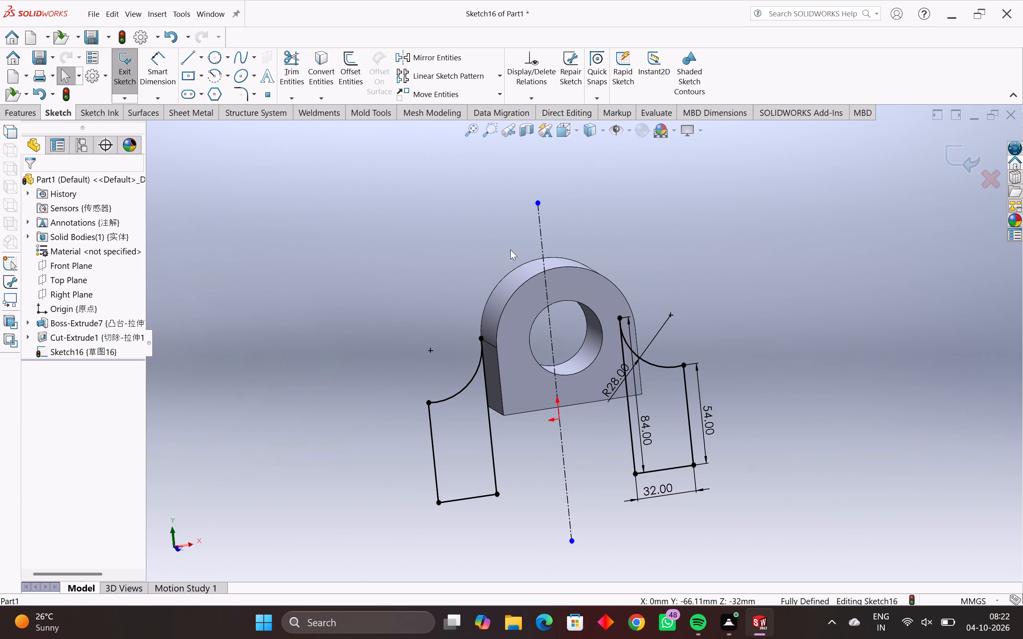
Start sketching a line from the centerline's upper endpoint.
click(195, 55)
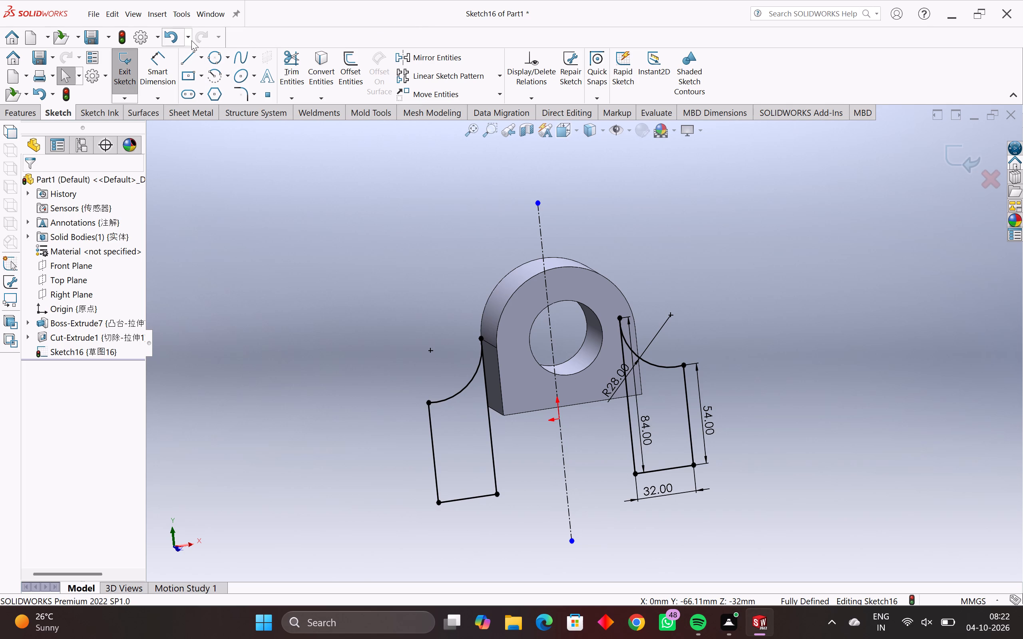
click(188, 64)
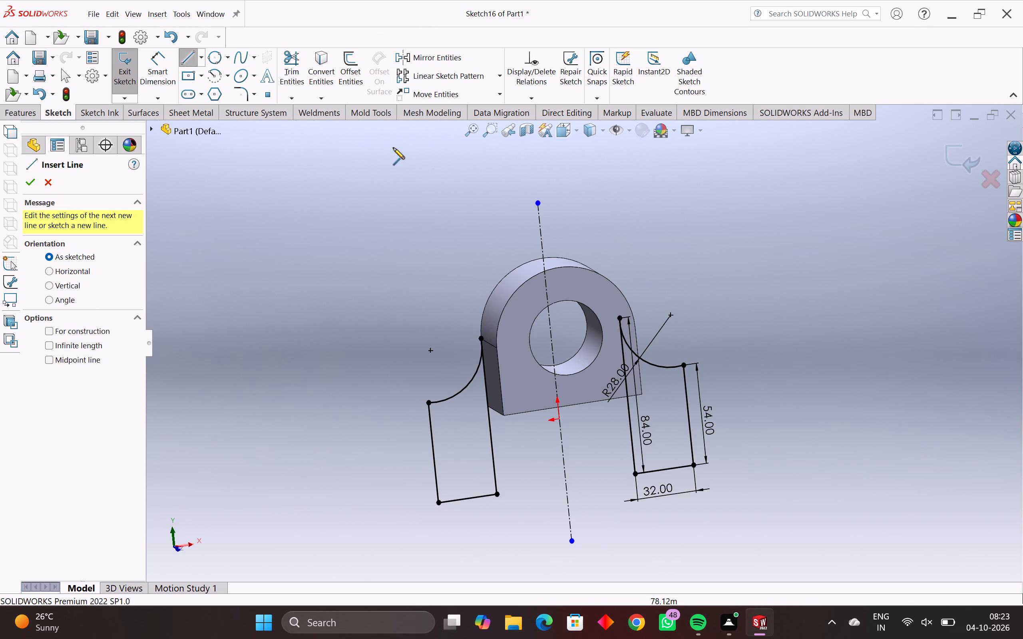
drag(539, 203, 535, 204)
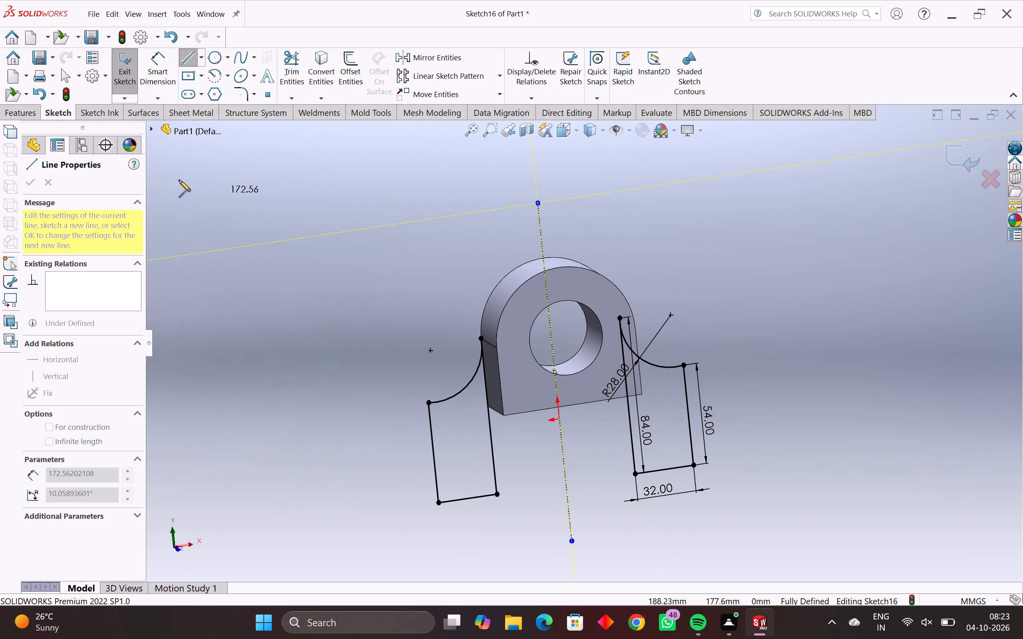
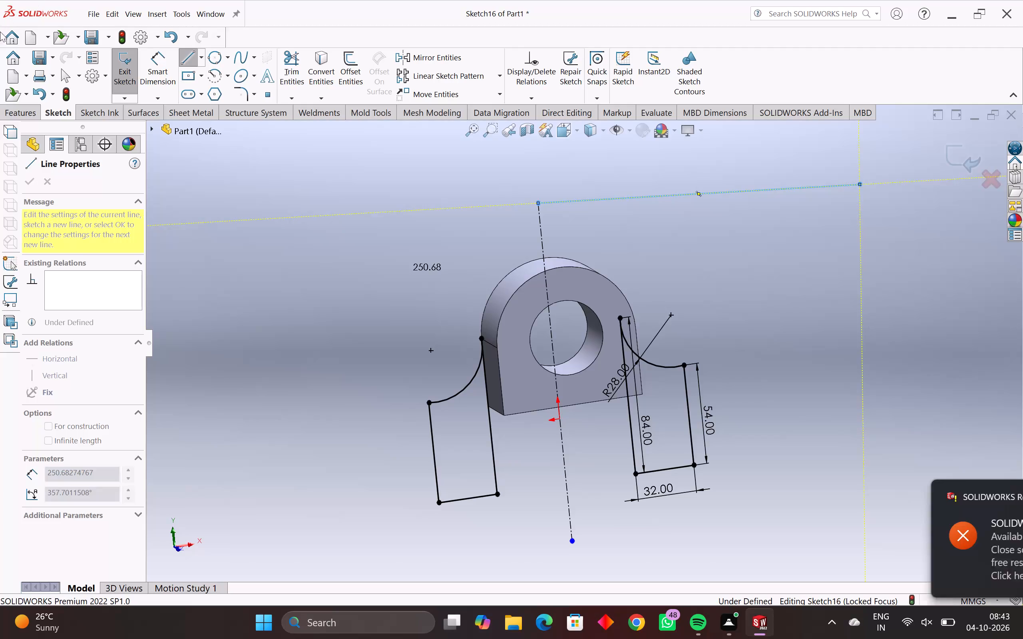
Continue the line chain above the arch body with three connected segments, ending with one about 319 mm long that crosses the centerline.
click(3, 29)
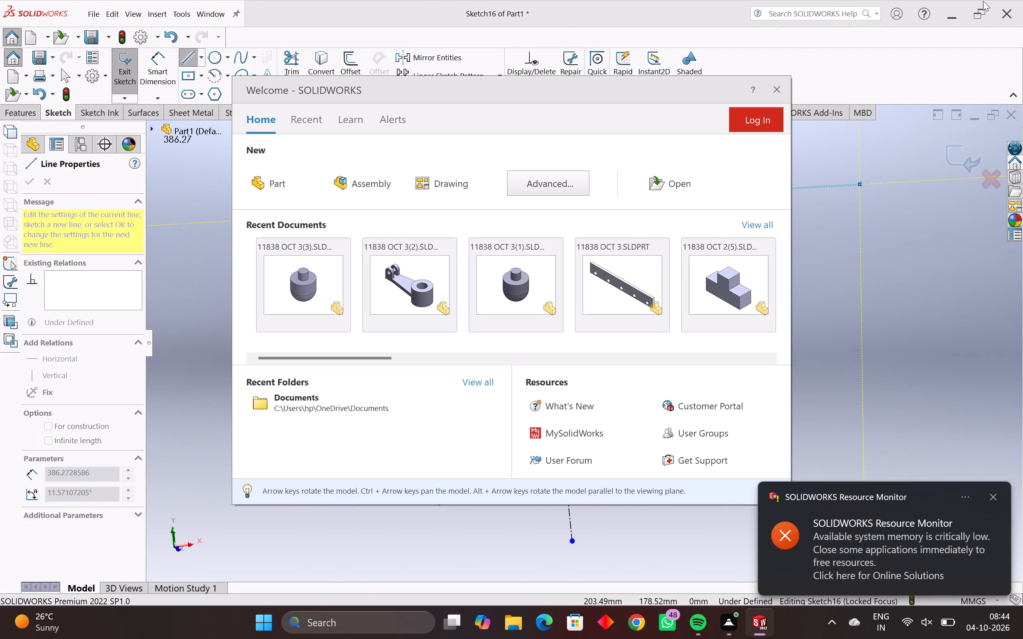
click(770, 91)
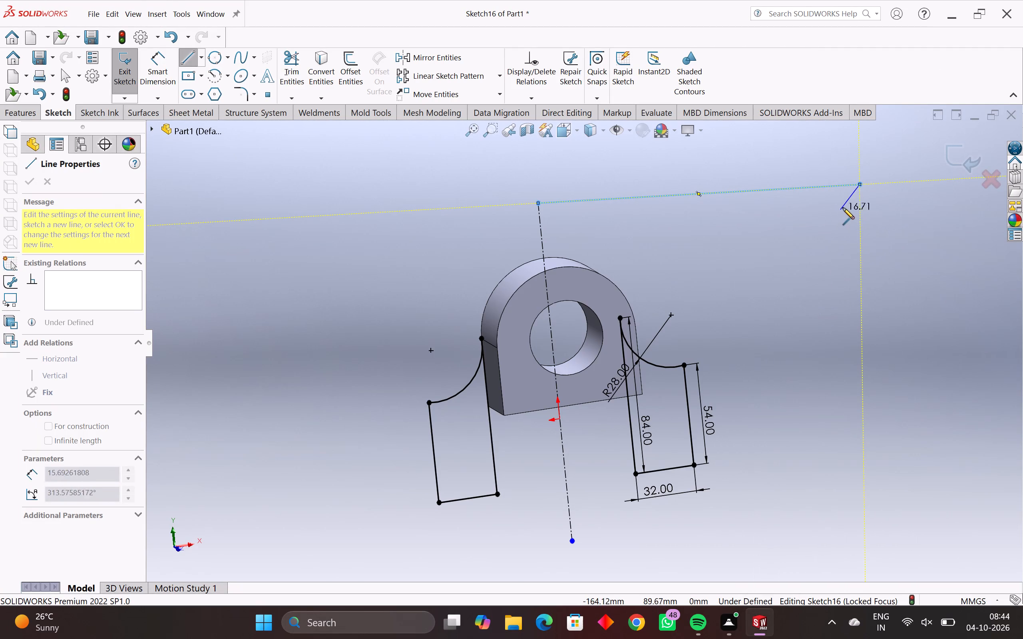
click(854, 209)
click(872, 258)
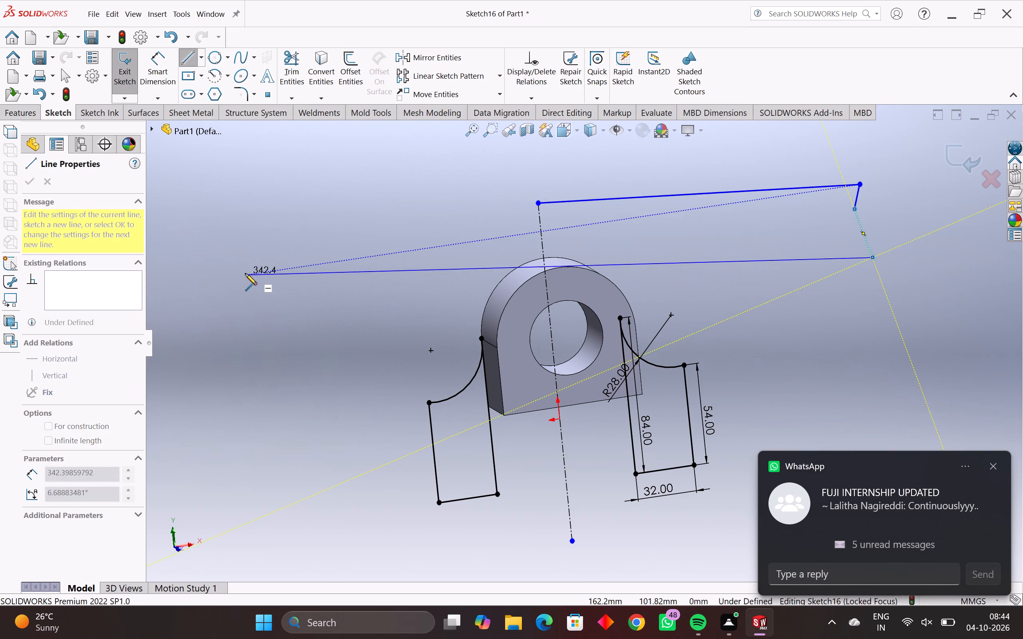
click(291, 224)
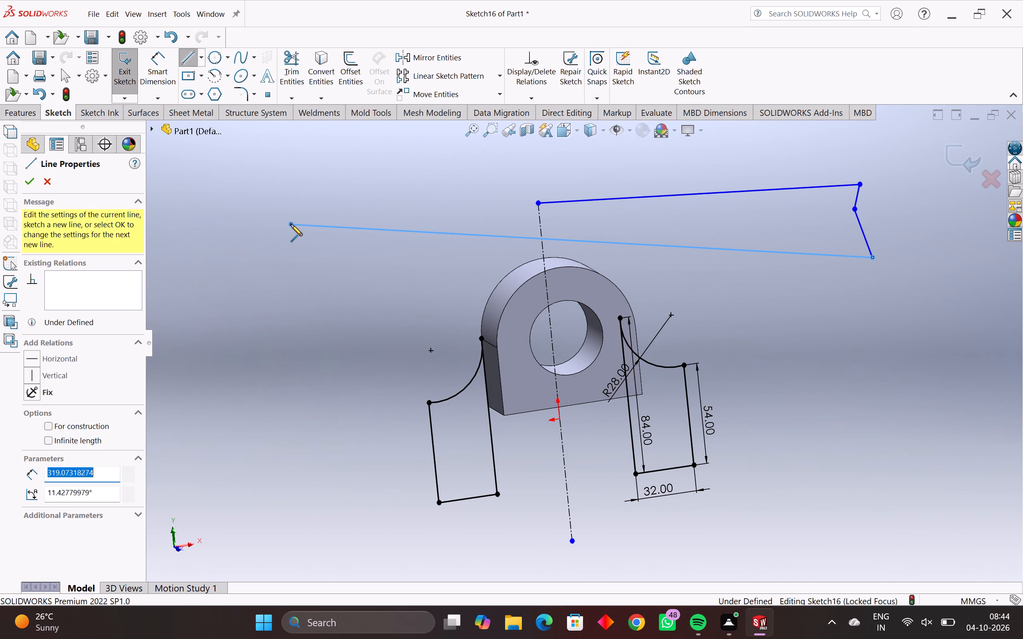
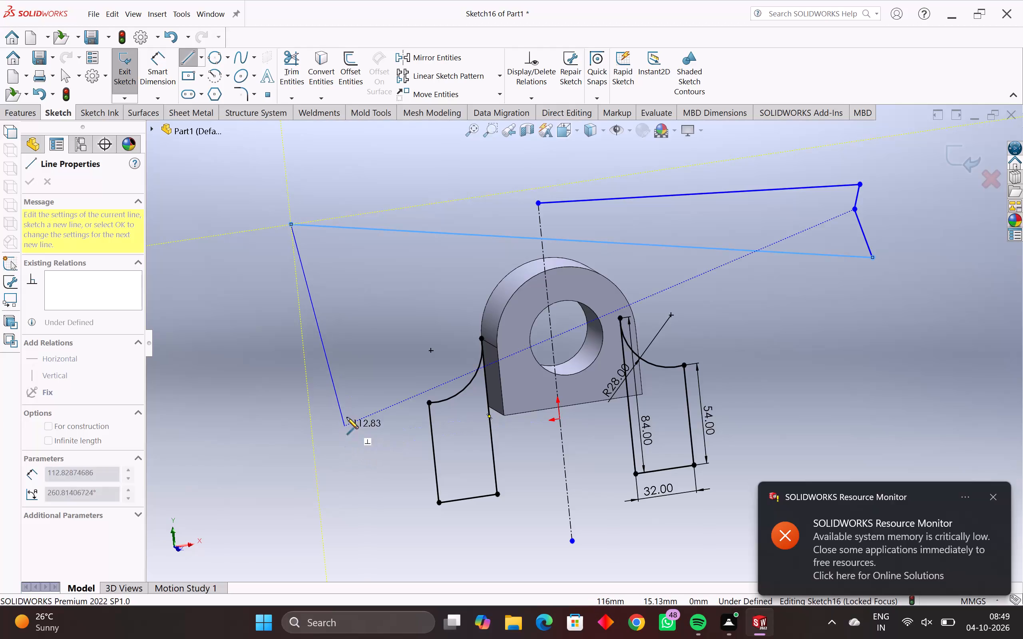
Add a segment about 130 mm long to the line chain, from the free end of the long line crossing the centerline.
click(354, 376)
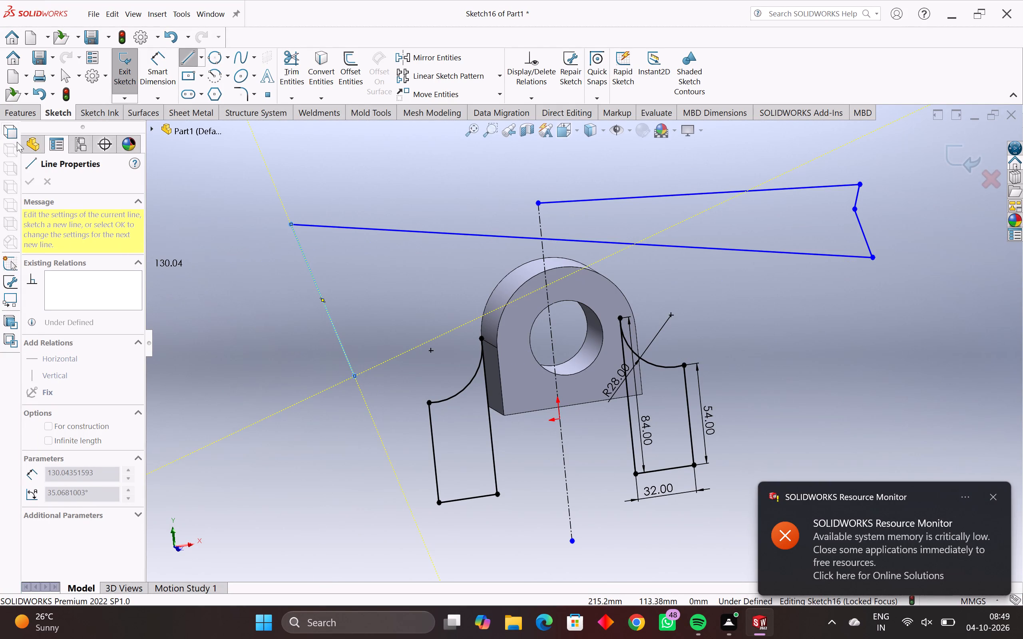
Undo the last two segments of the line chain, including the long one crossing the centerline, and clear the selection.
click(38, 93)
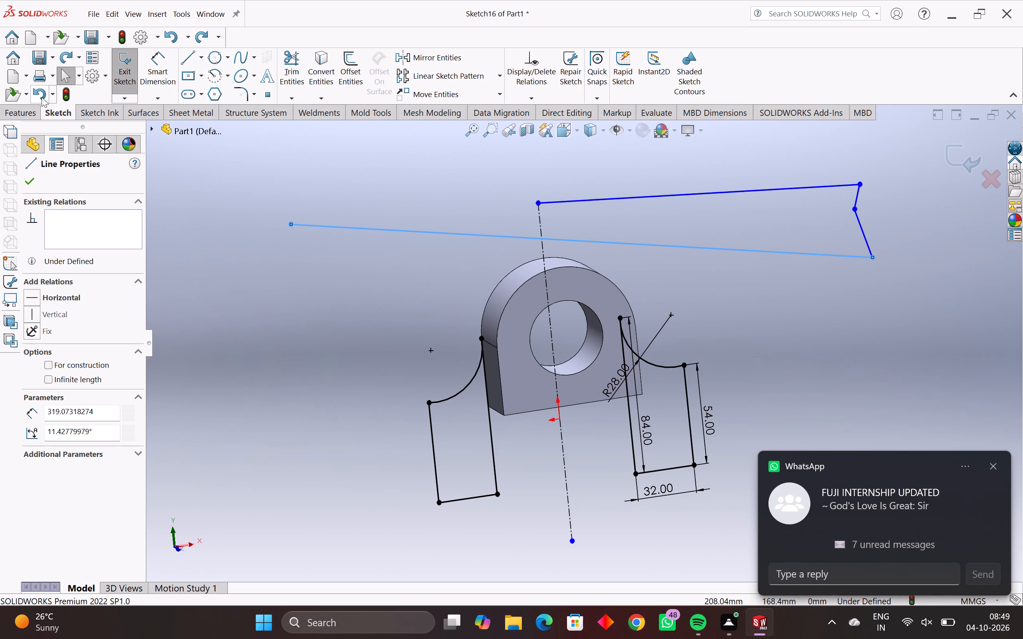
click(41, 95)
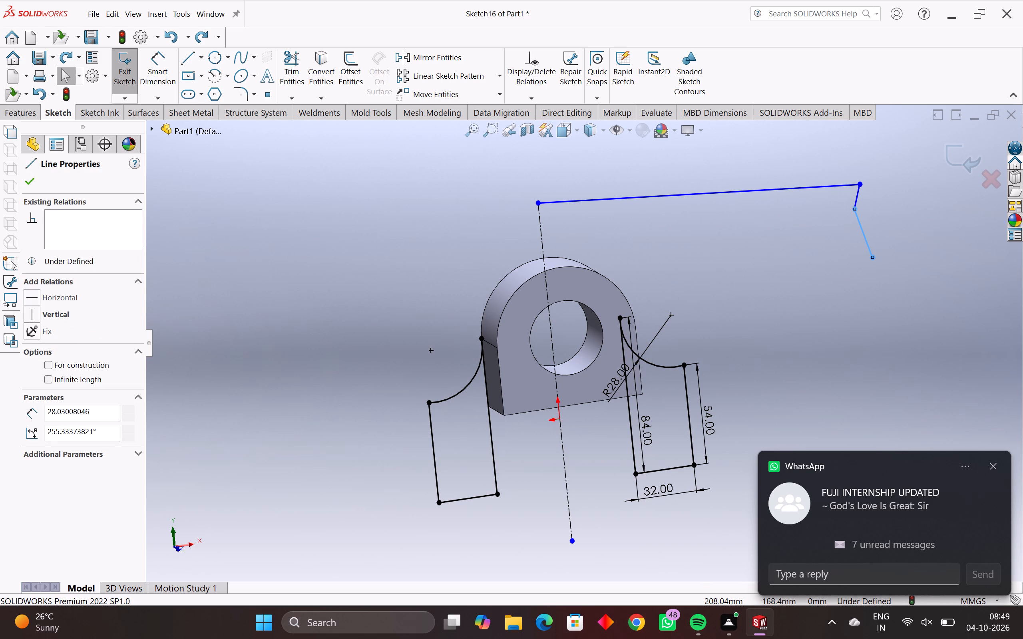
click(284, 228)
click(285, 229)
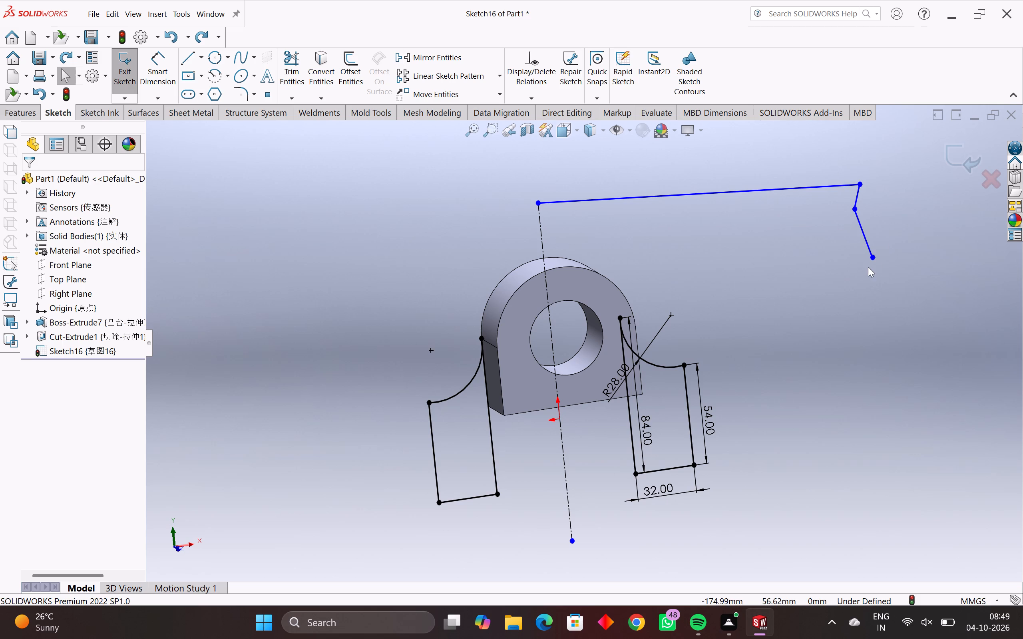
click(848, 275)
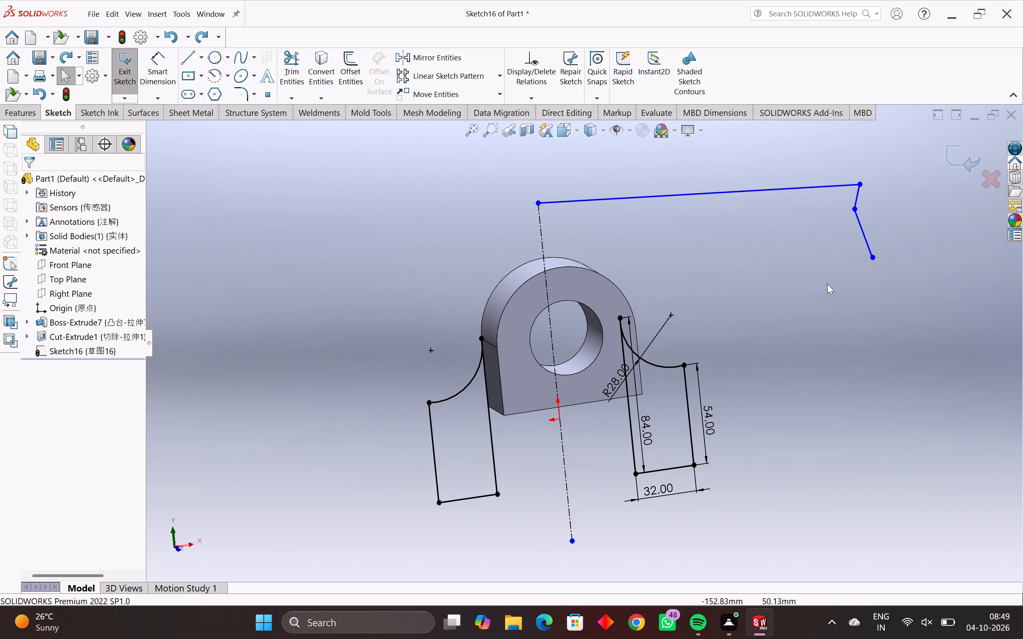
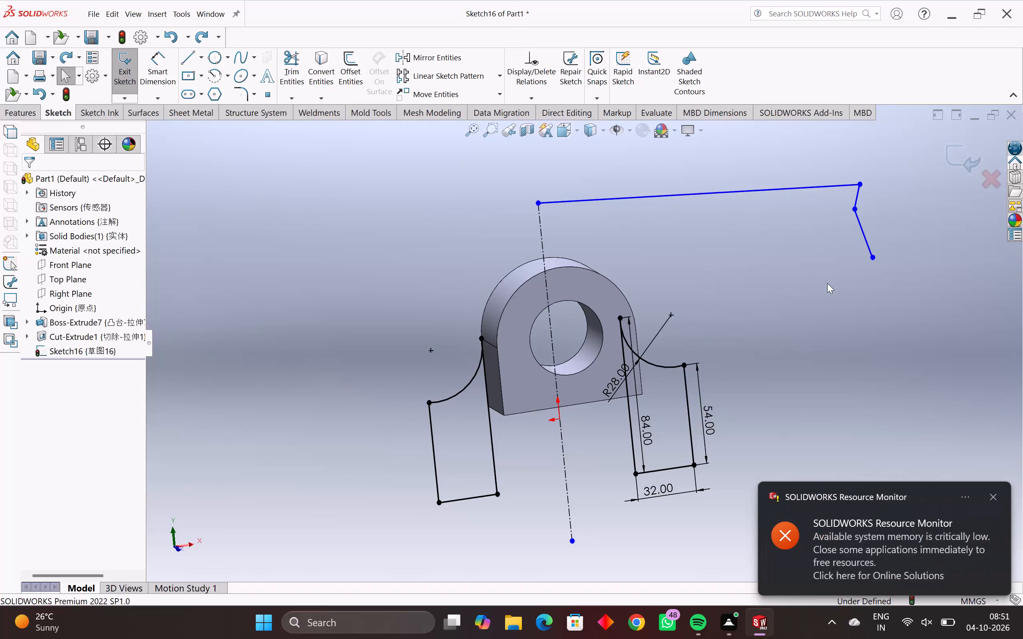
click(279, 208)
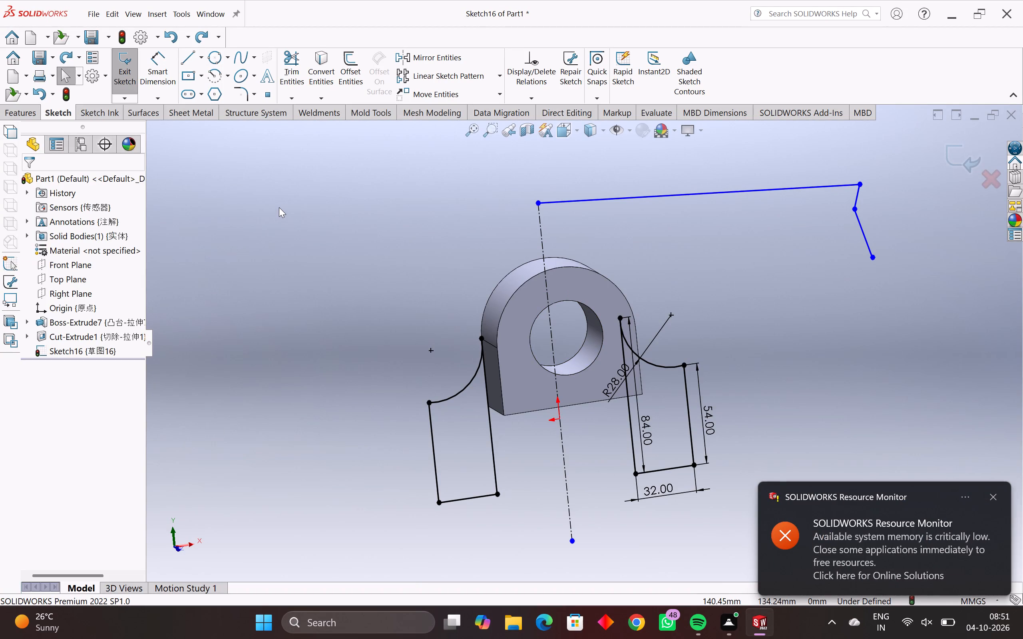
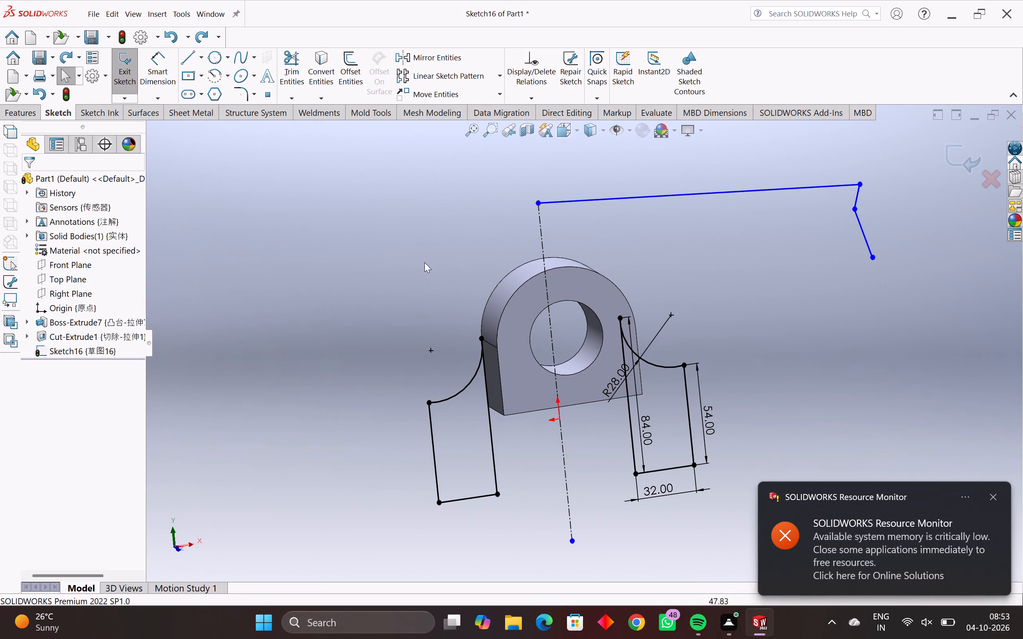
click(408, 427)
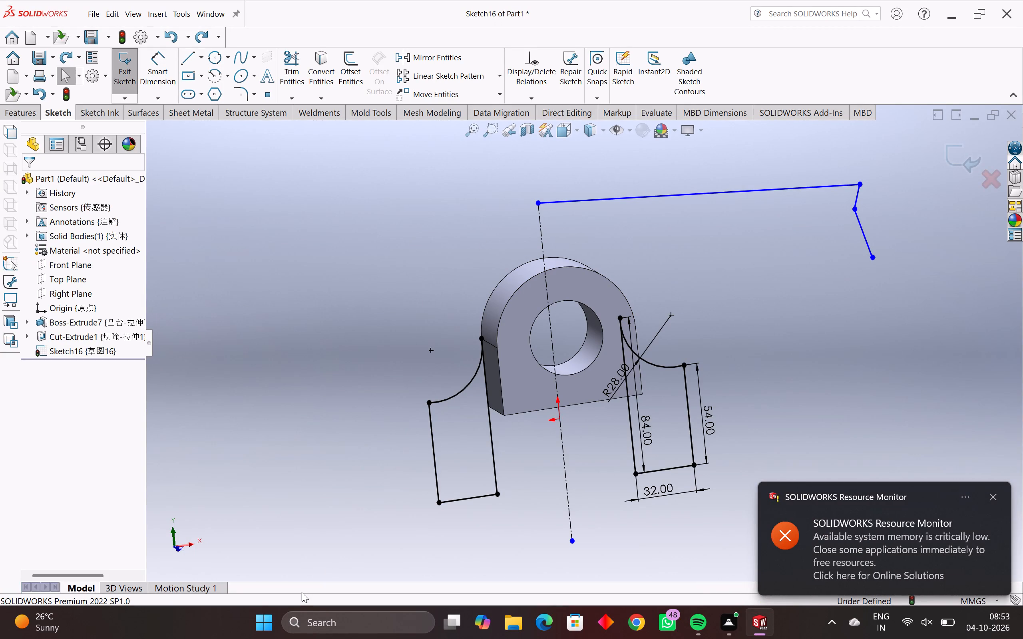
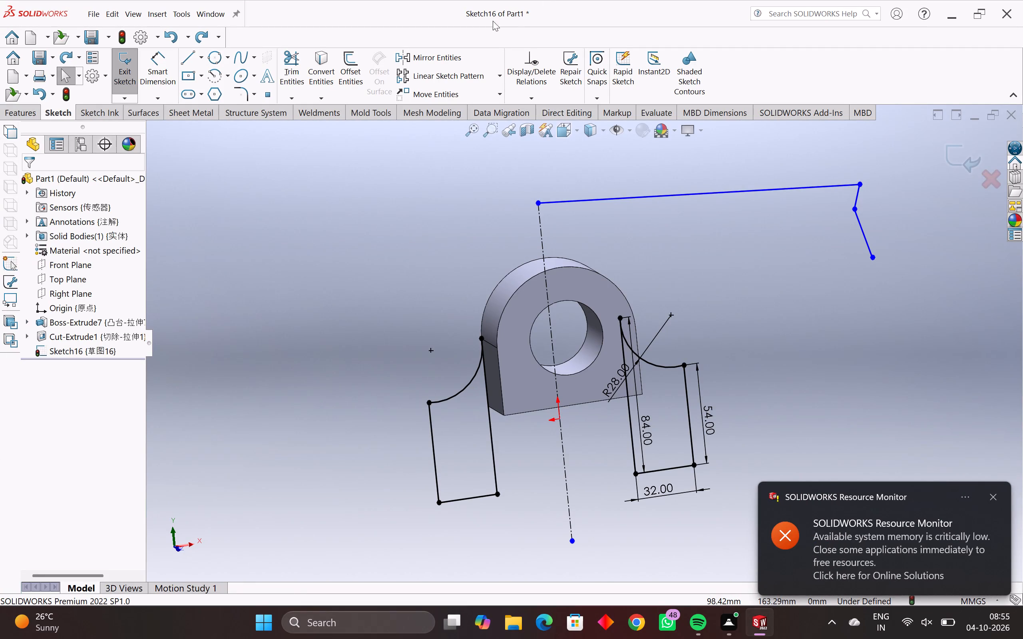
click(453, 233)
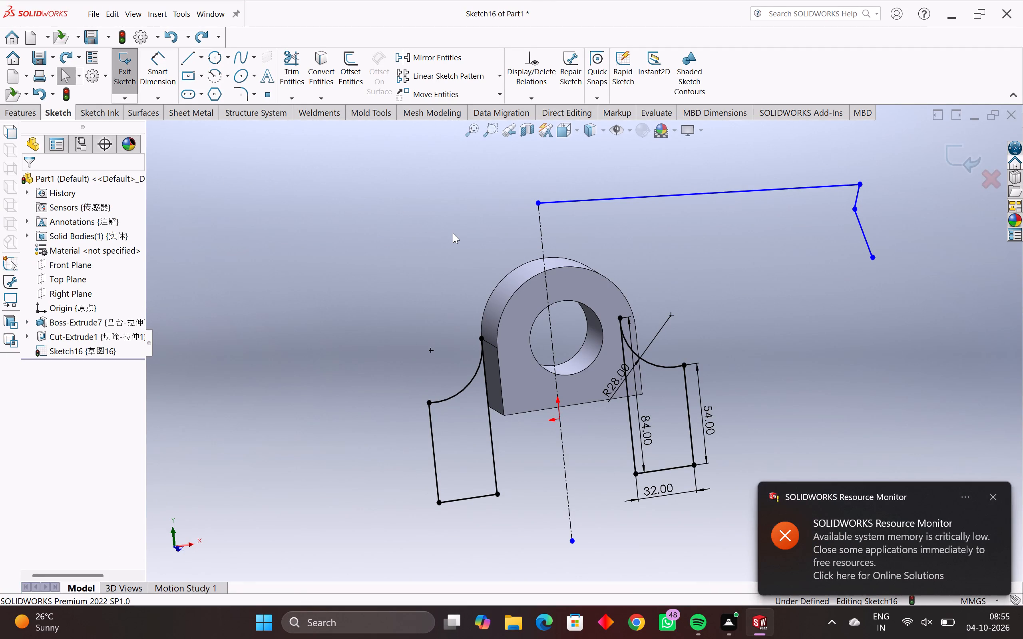
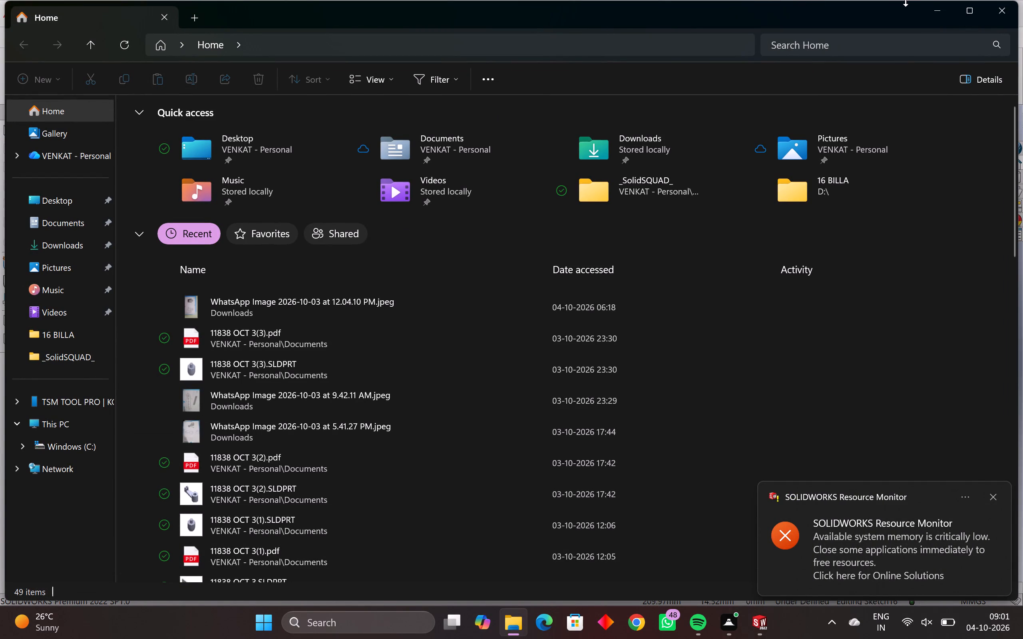
Minimize the File Explorer window and return to the open leg sketch in SOLIDWORKS.
click(949, 12)
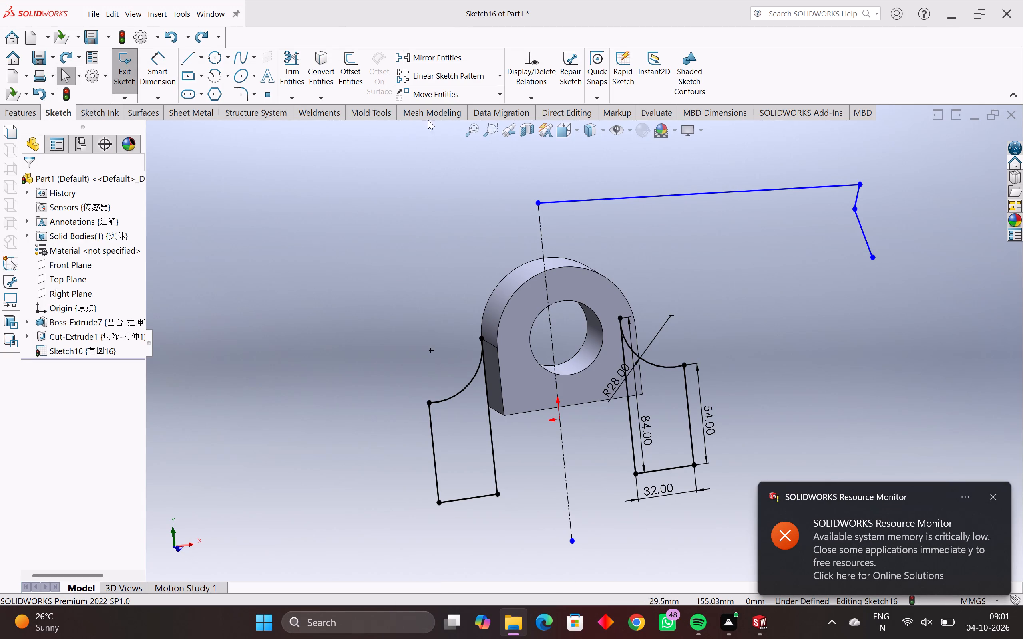
click(428, 244)
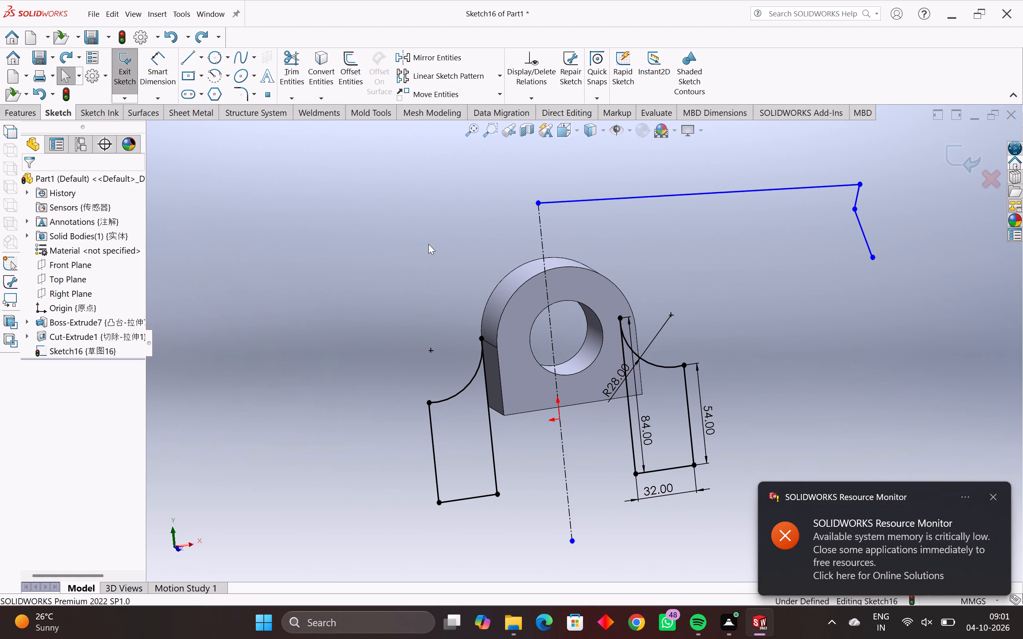
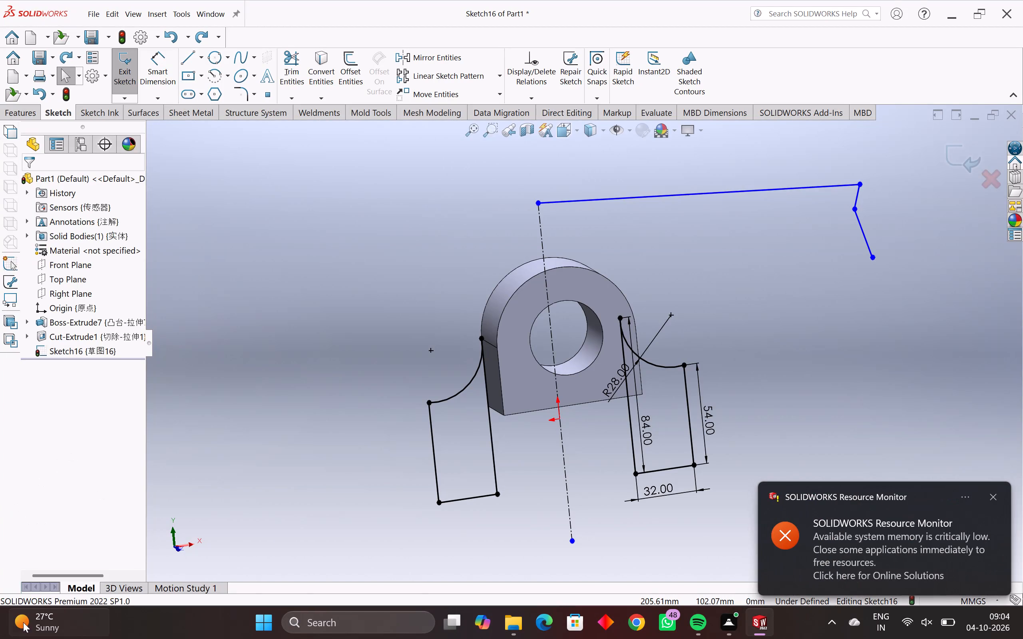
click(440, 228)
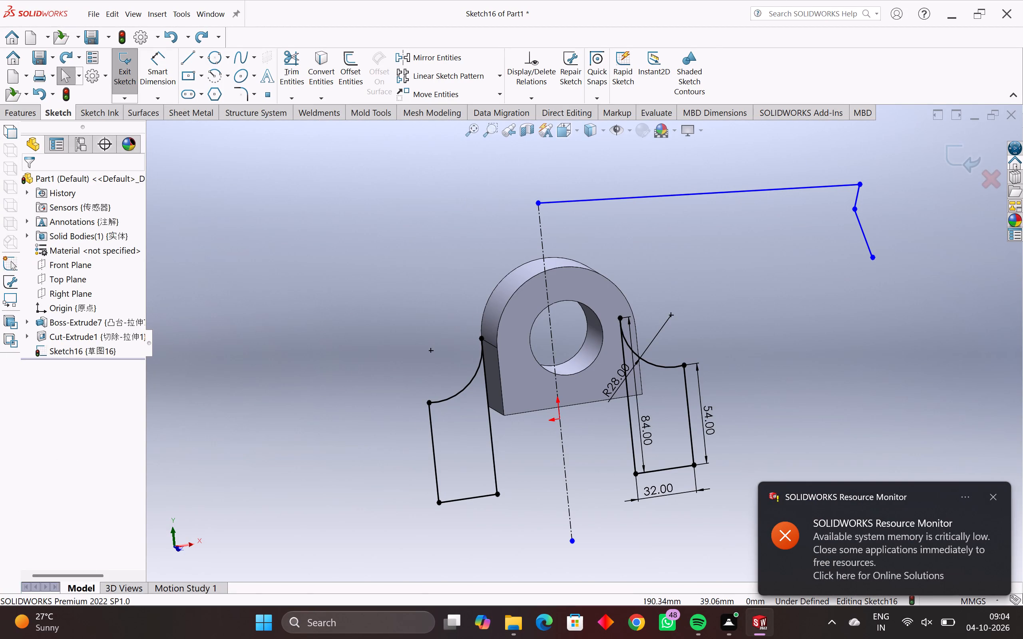
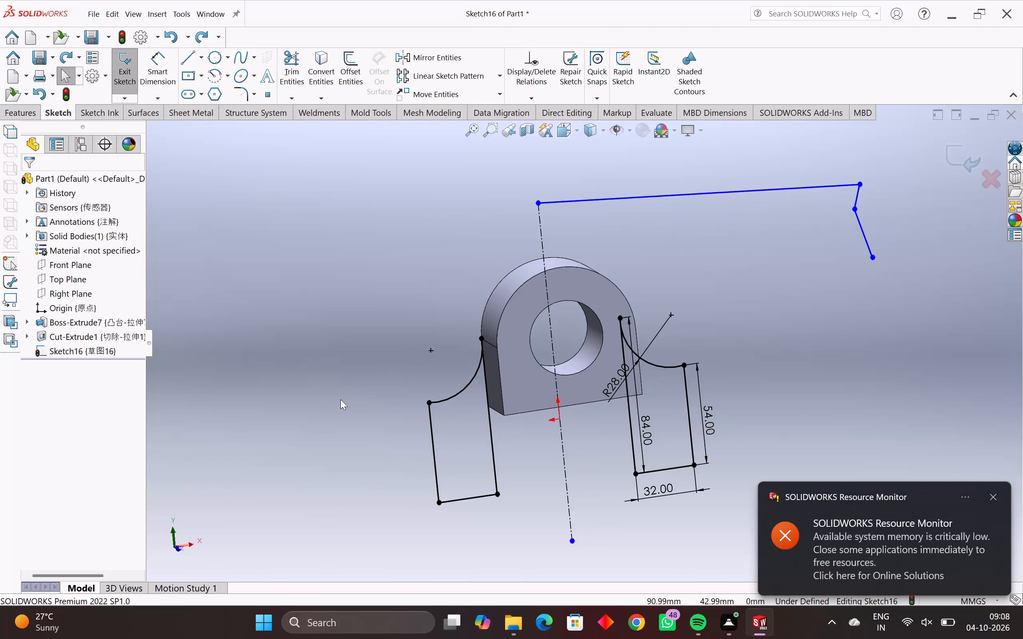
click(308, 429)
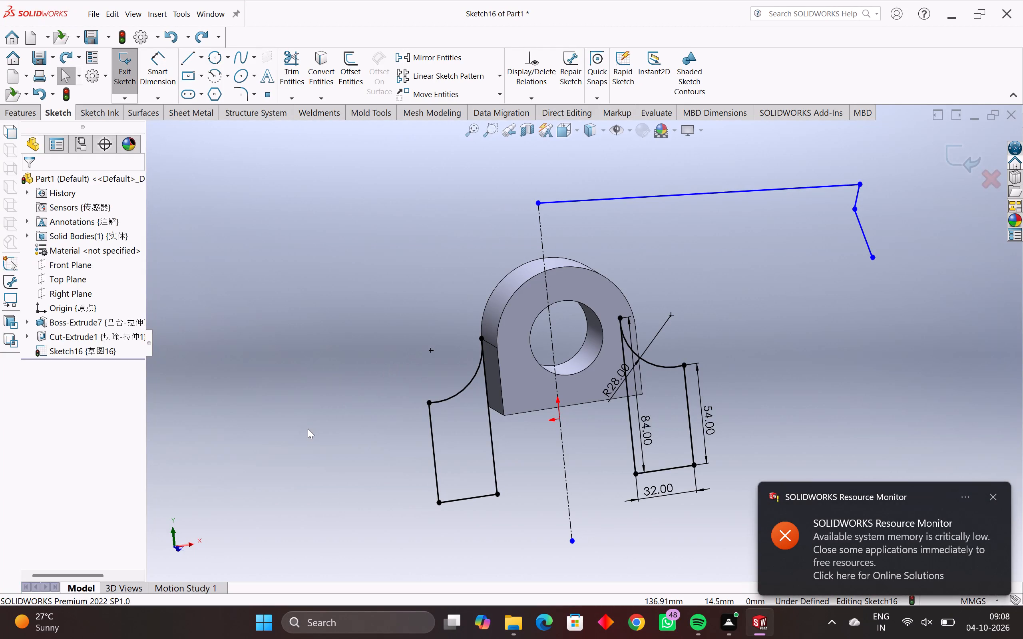
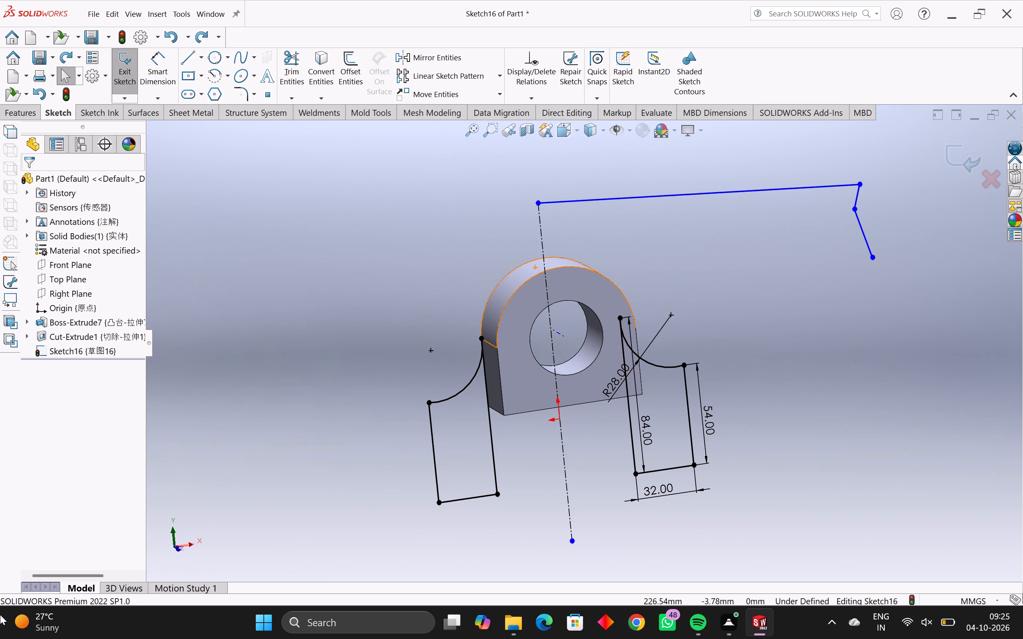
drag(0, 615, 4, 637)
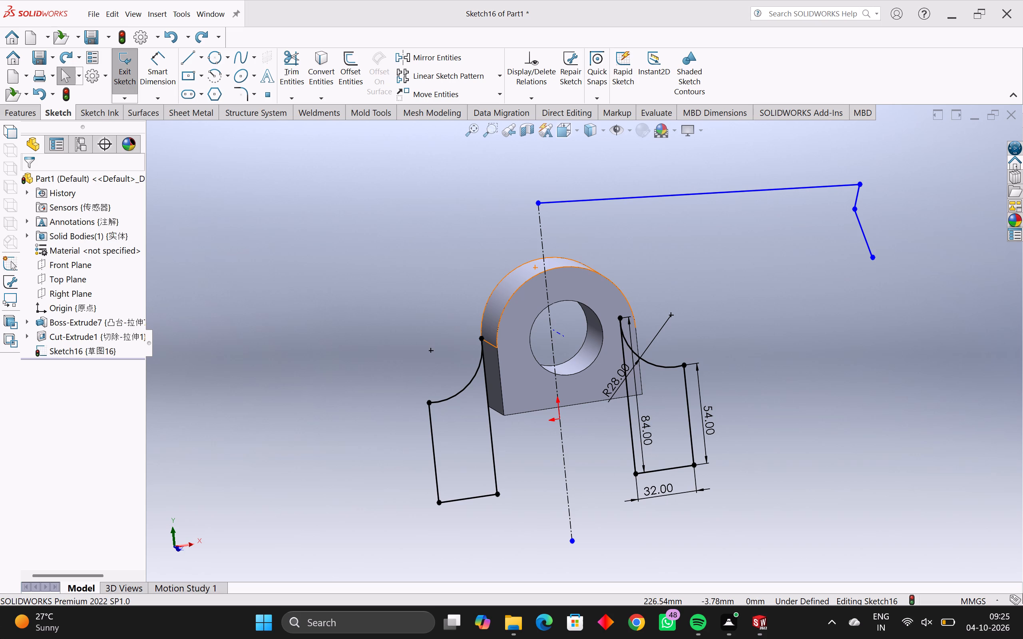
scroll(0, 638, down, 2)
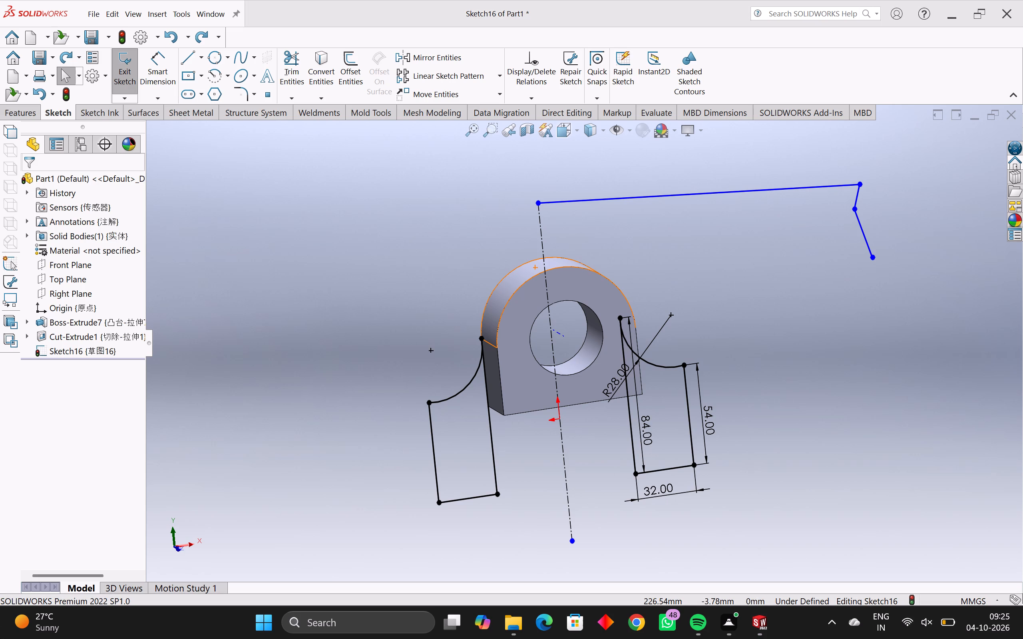
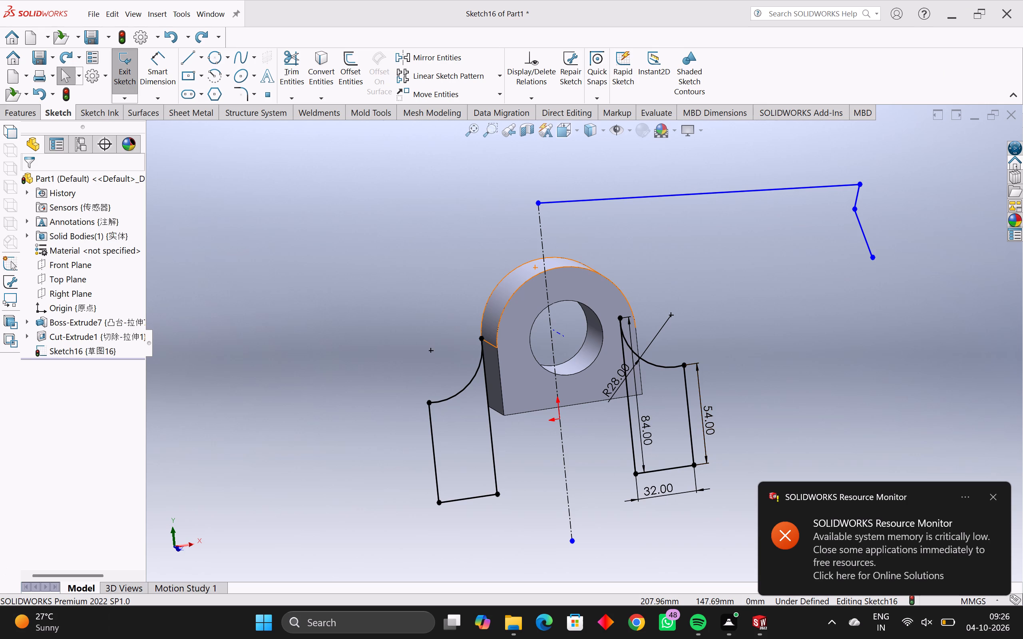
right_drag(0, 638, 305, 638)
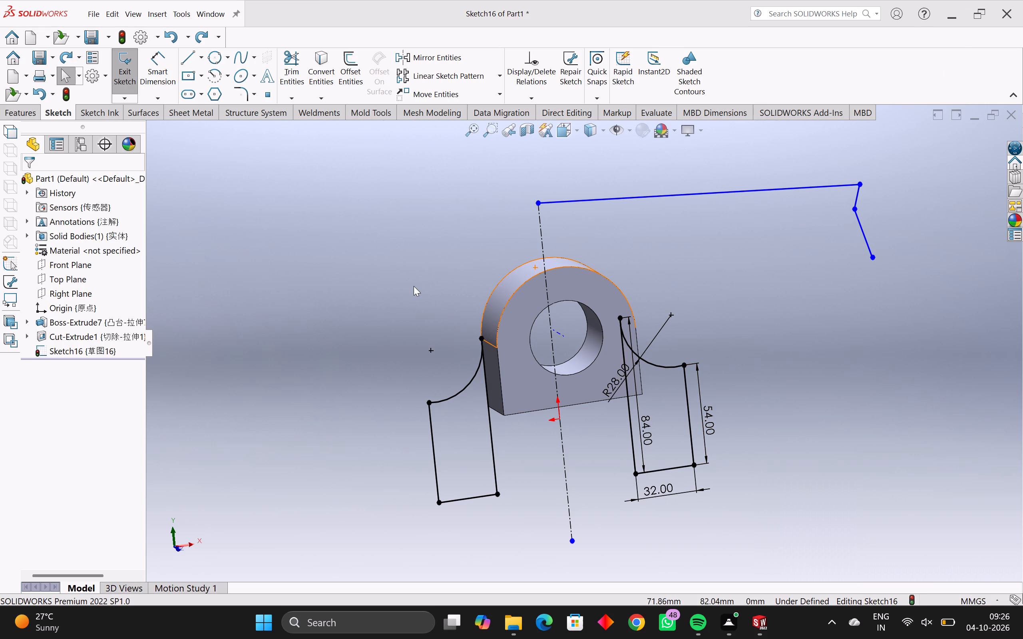
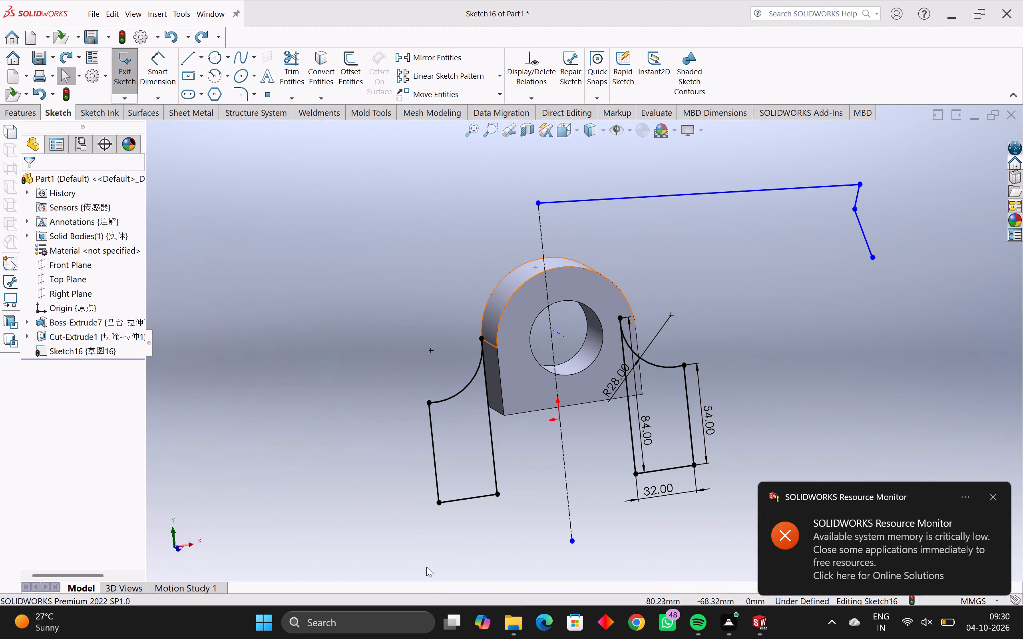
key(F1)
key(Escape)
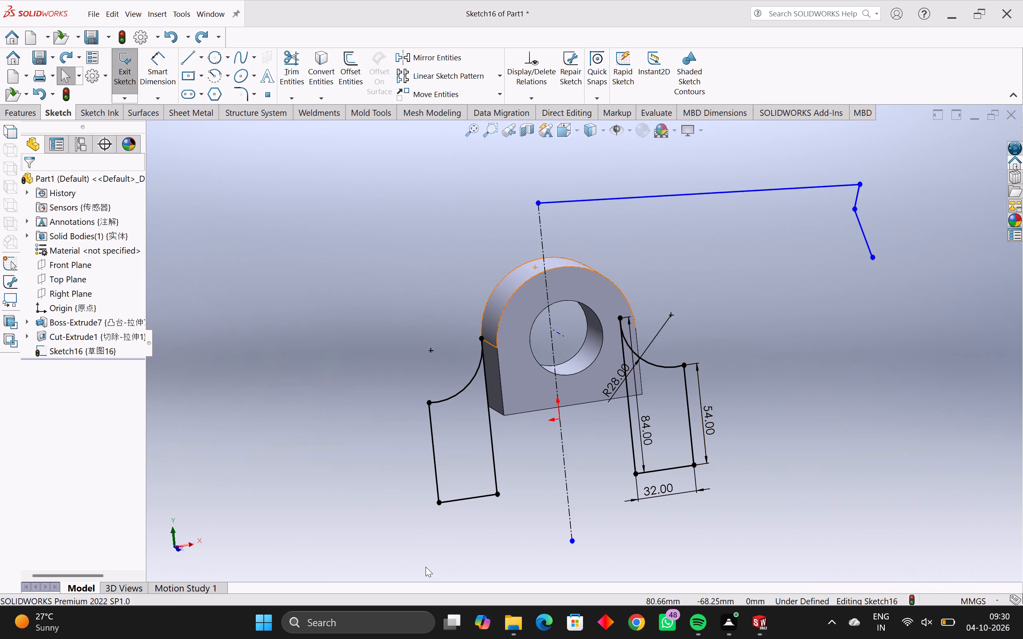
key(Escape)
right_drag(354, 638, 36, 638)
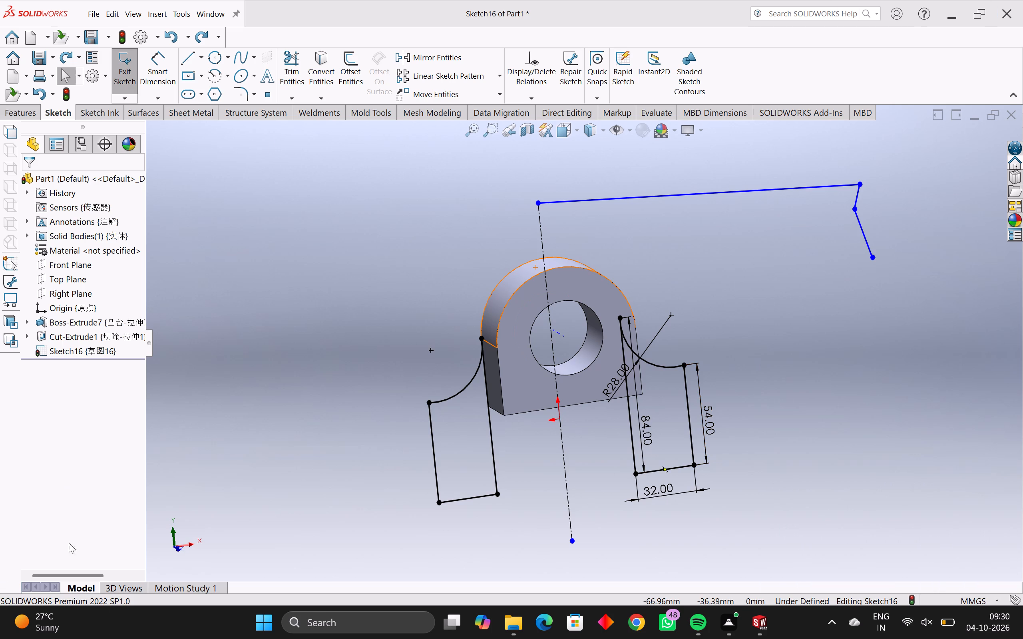
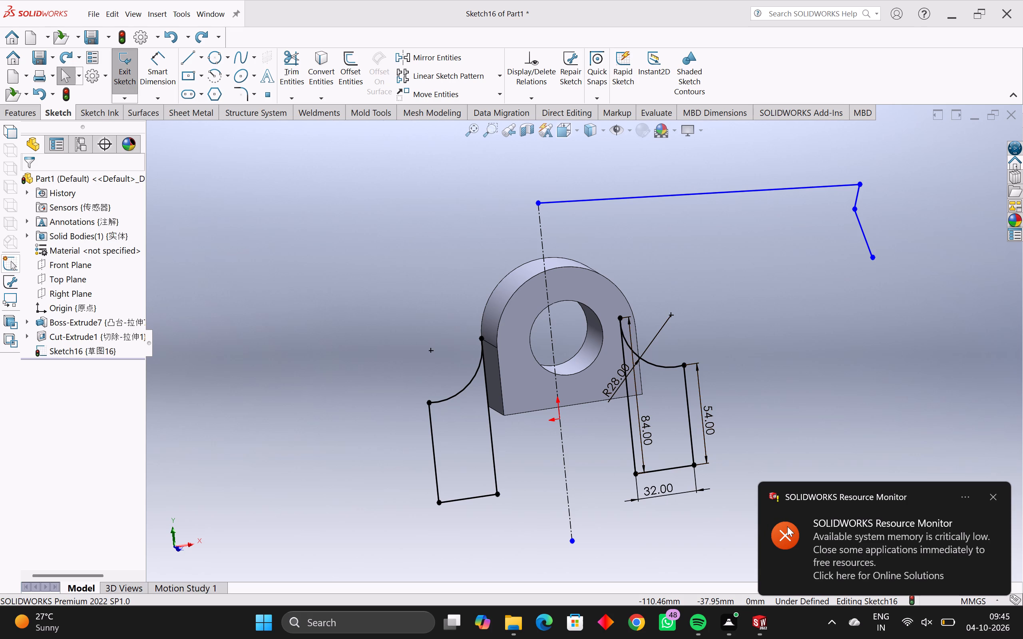
Dismiss the SOLIDWORKS Resource Monitor notification covering part of the sketch view.
scroll(787, 526, up, 2)
scroll(787, 526, down, 2)
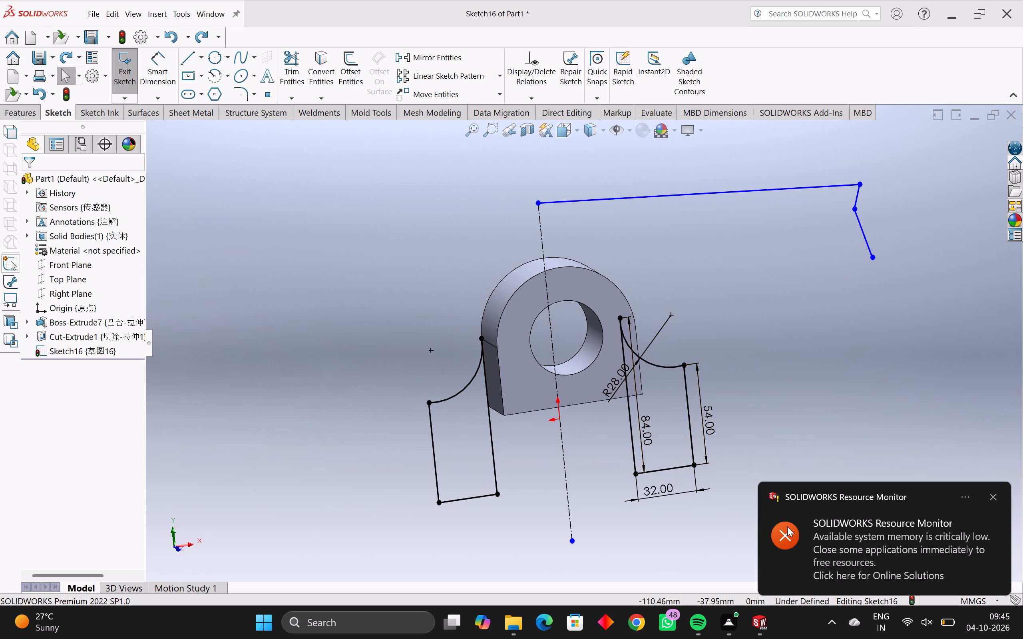
middle_click(787, 526)
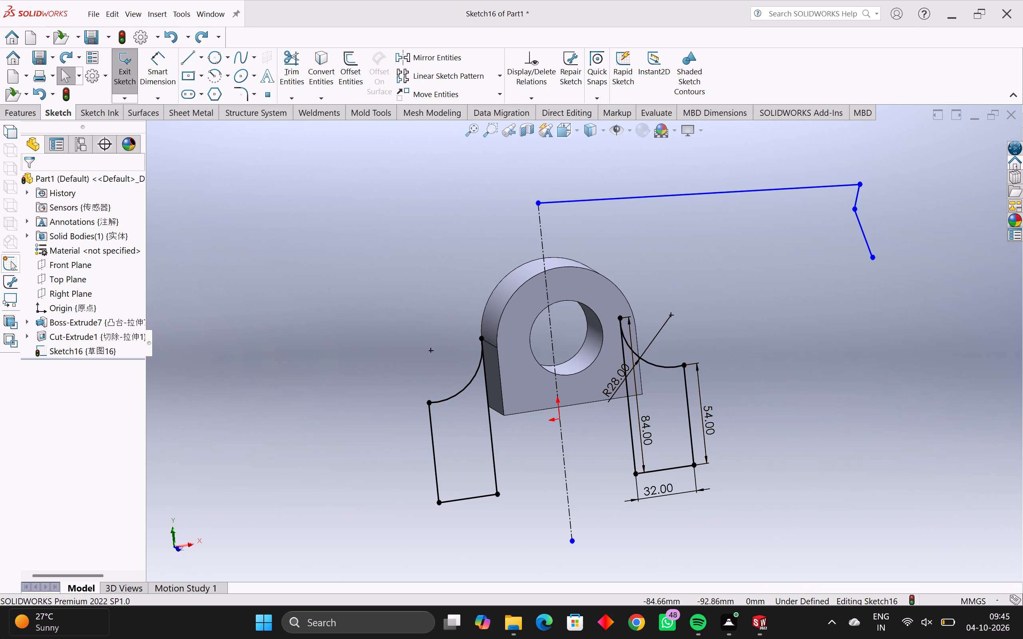
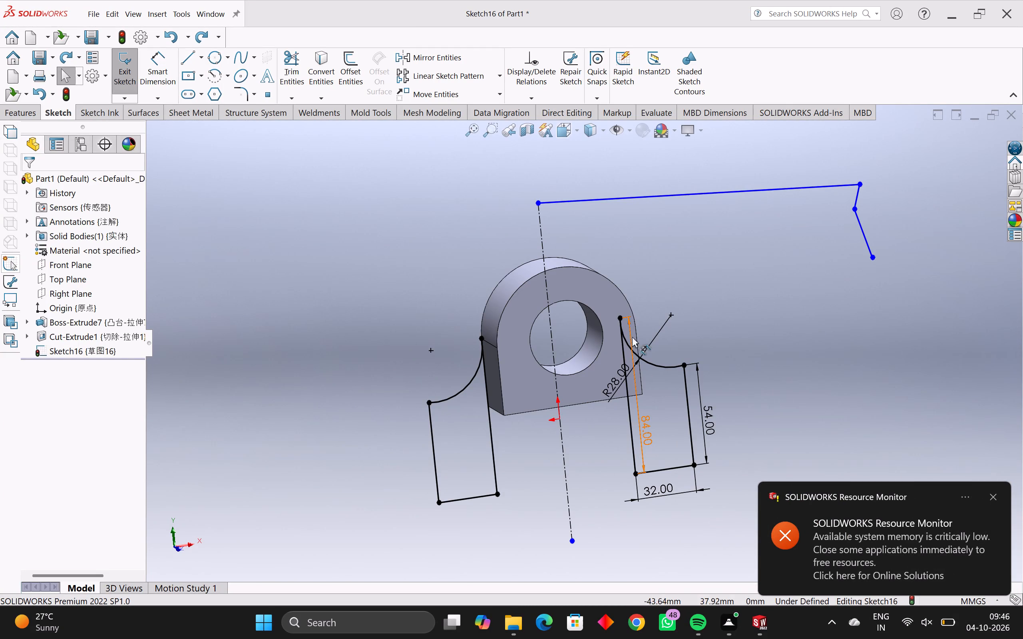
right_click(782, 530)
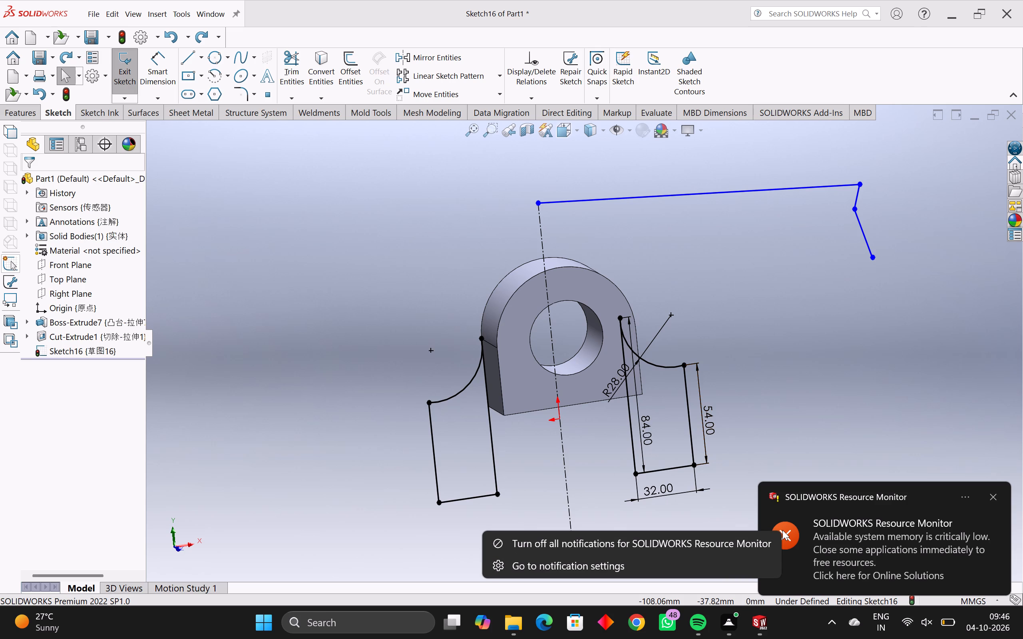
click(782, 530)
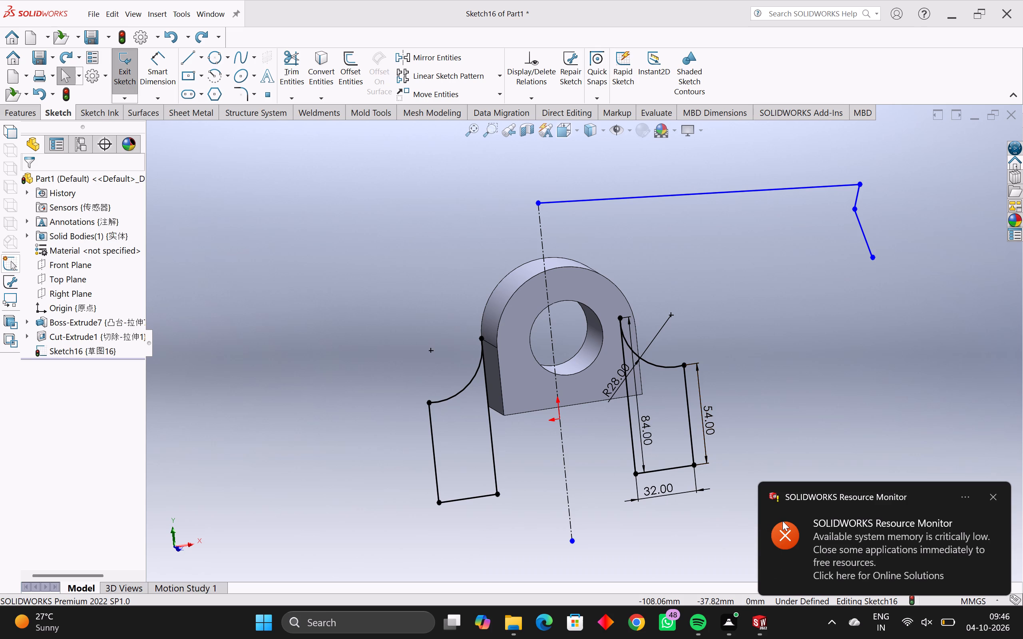
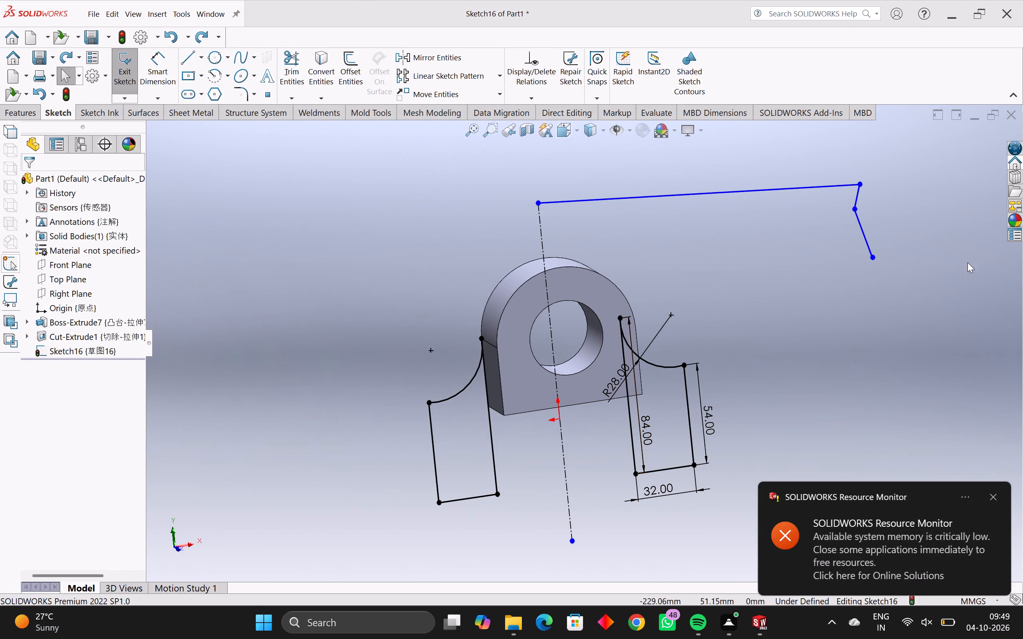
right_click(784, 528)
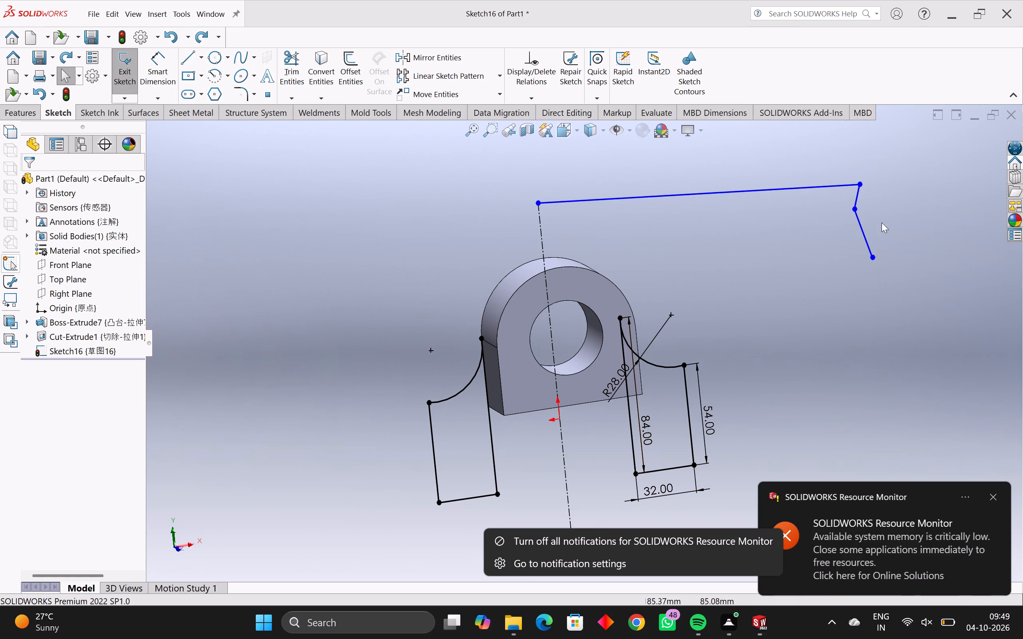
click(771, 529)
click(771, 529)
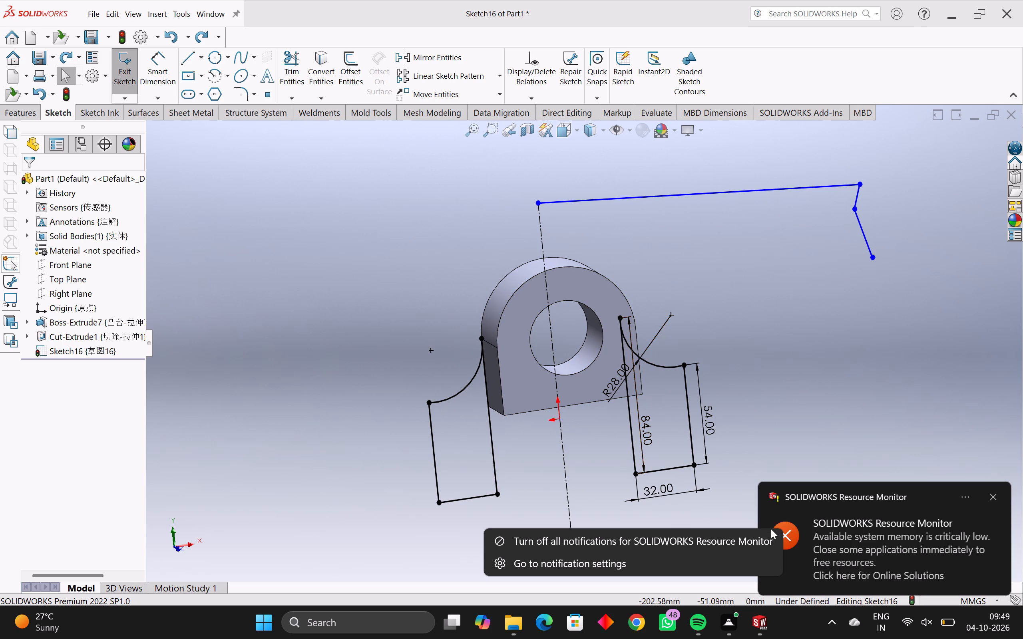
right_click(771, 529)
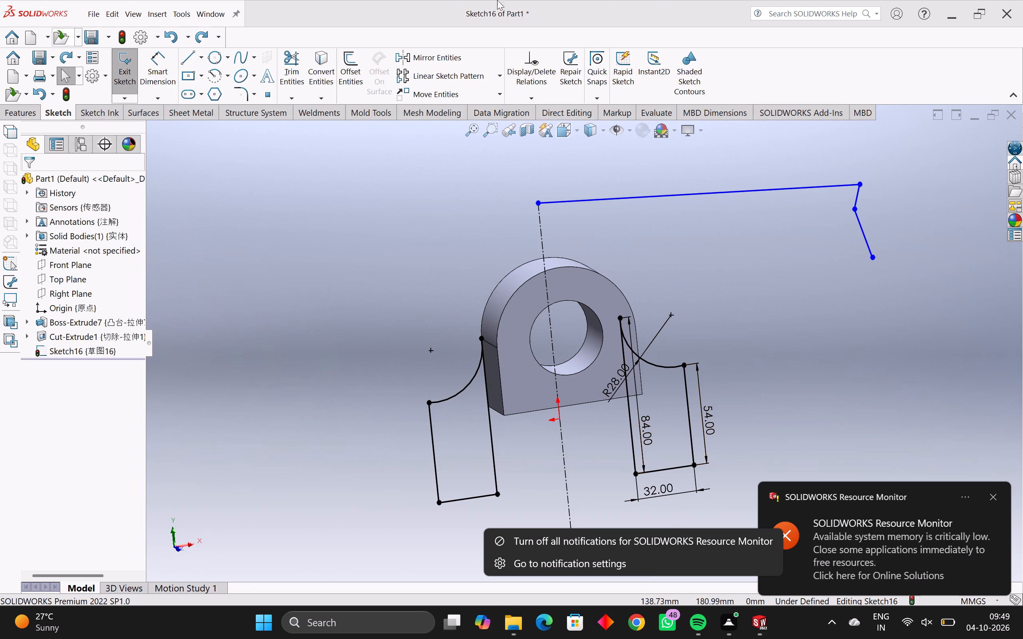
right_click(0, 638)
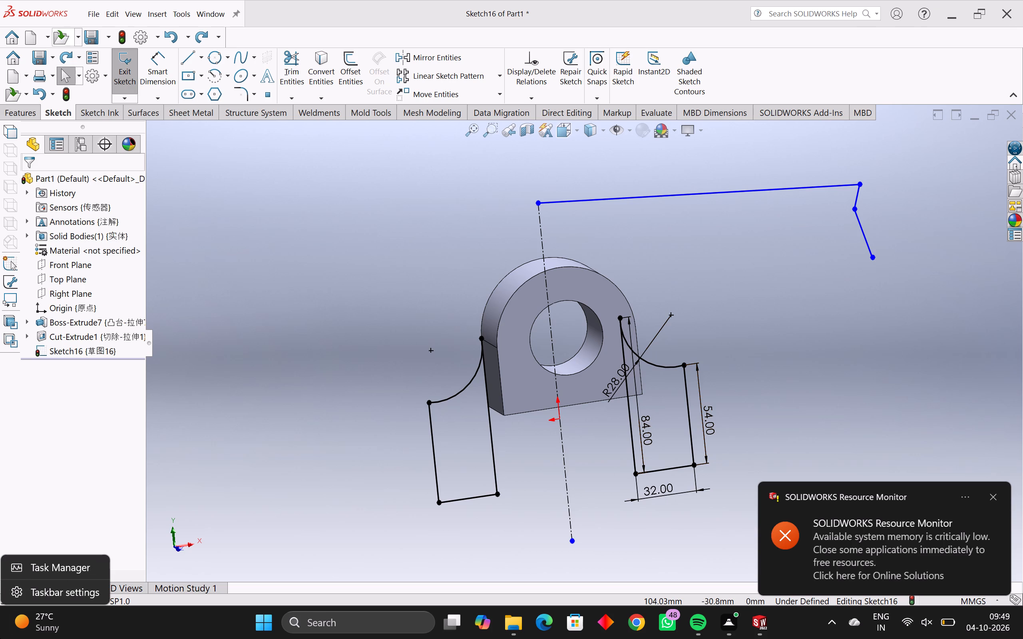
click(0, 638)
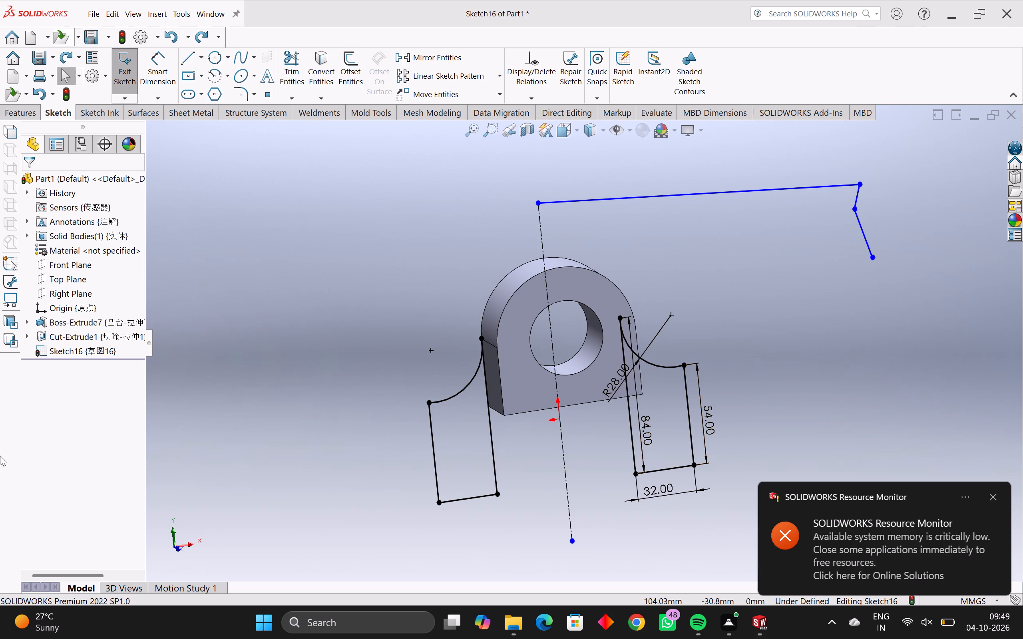
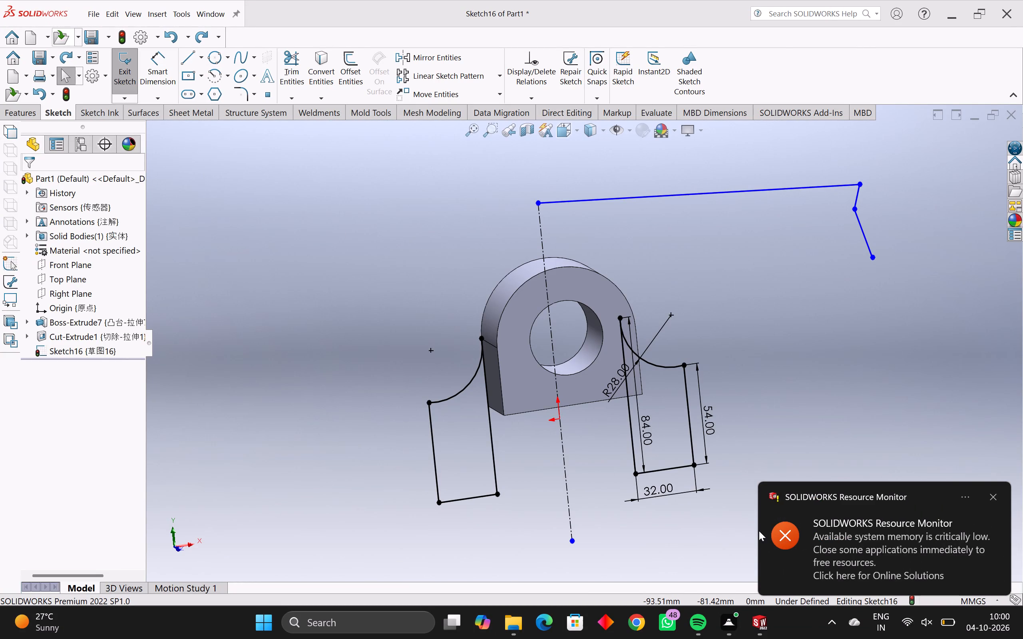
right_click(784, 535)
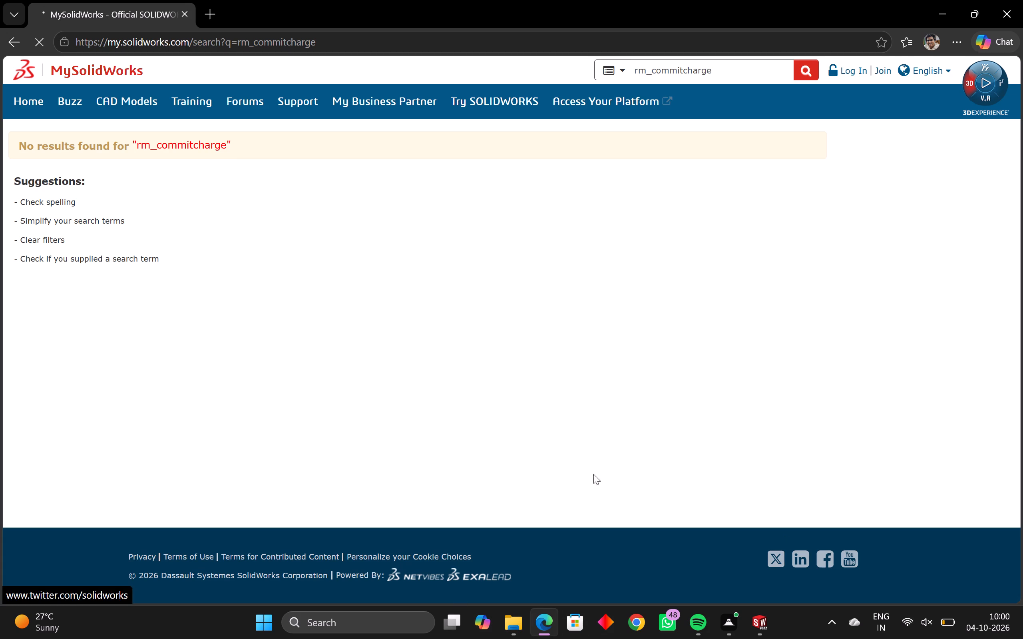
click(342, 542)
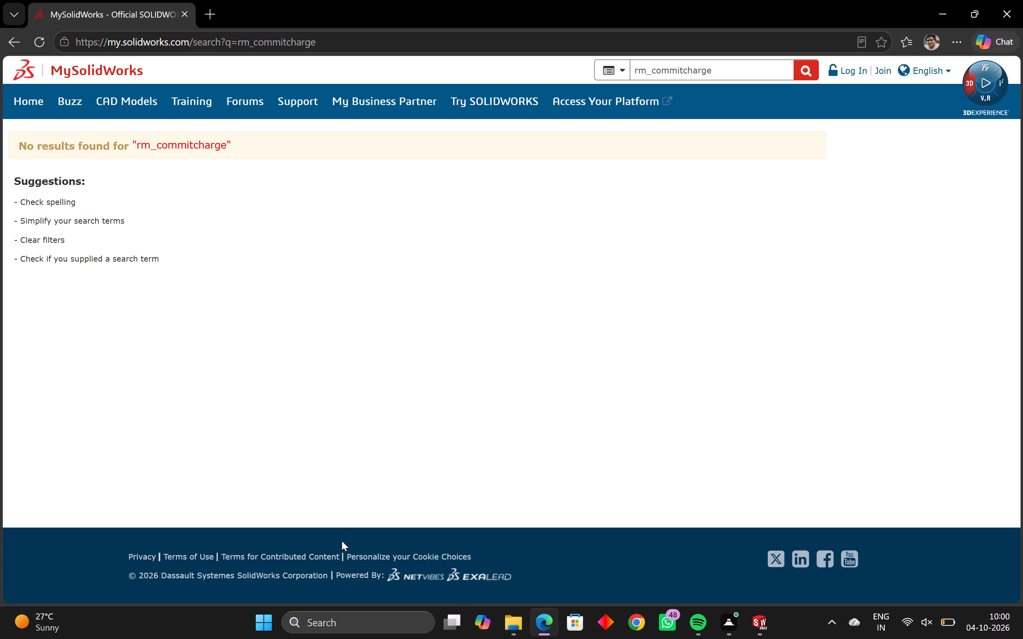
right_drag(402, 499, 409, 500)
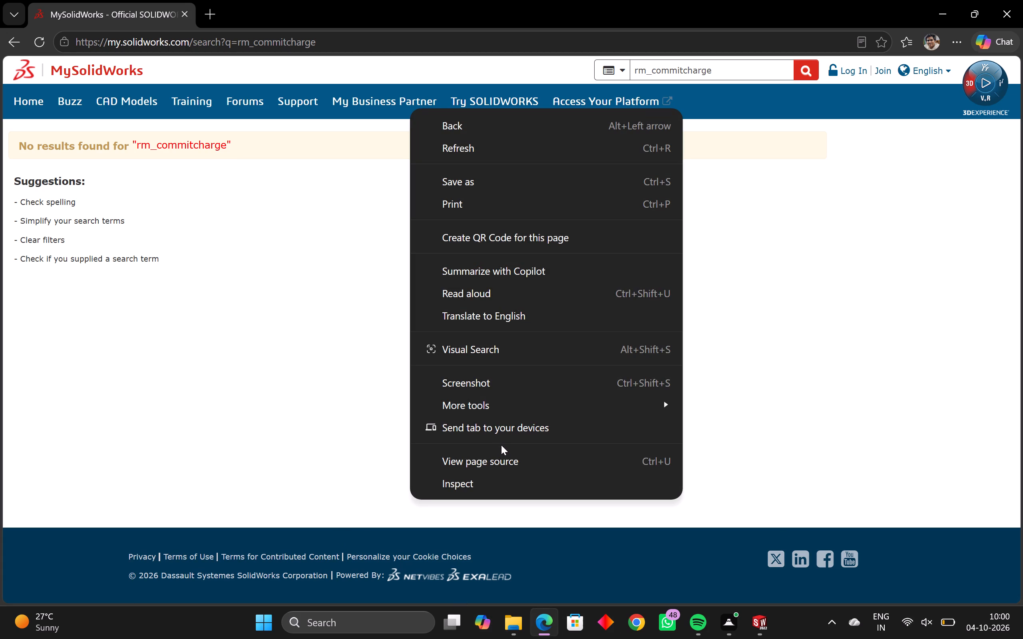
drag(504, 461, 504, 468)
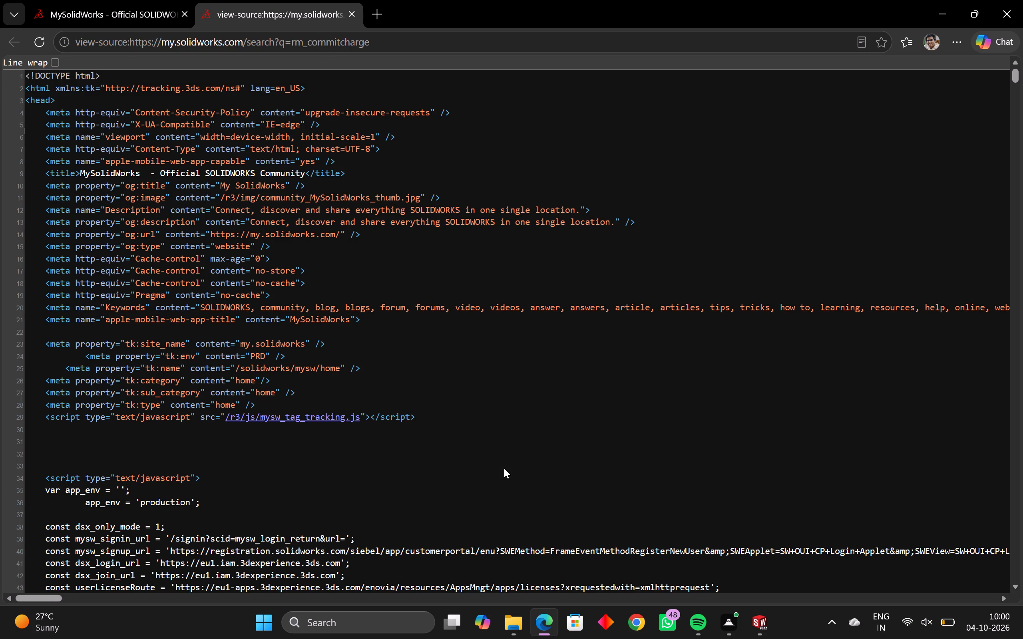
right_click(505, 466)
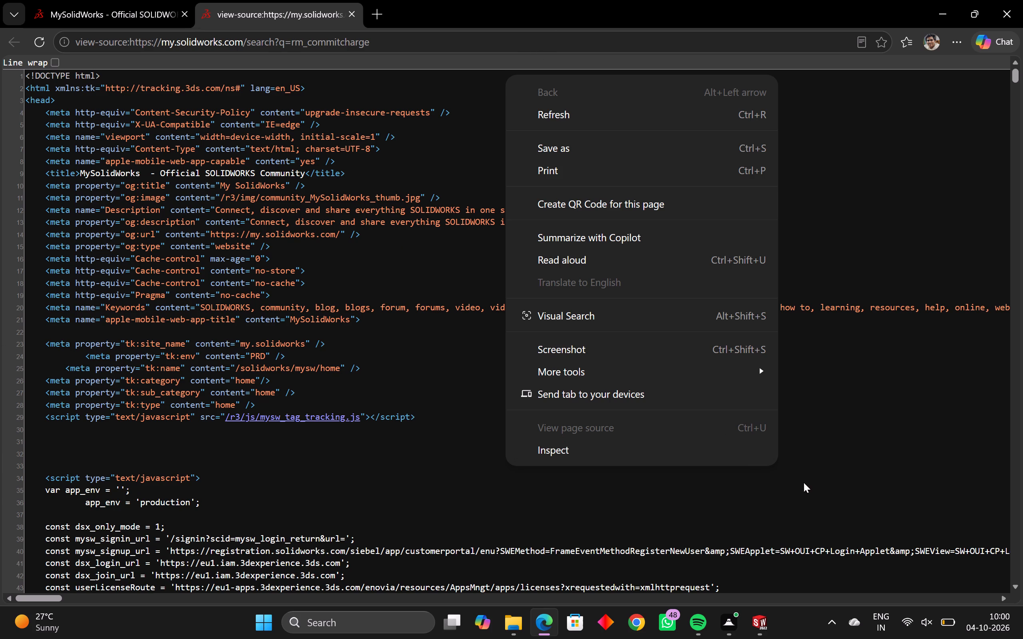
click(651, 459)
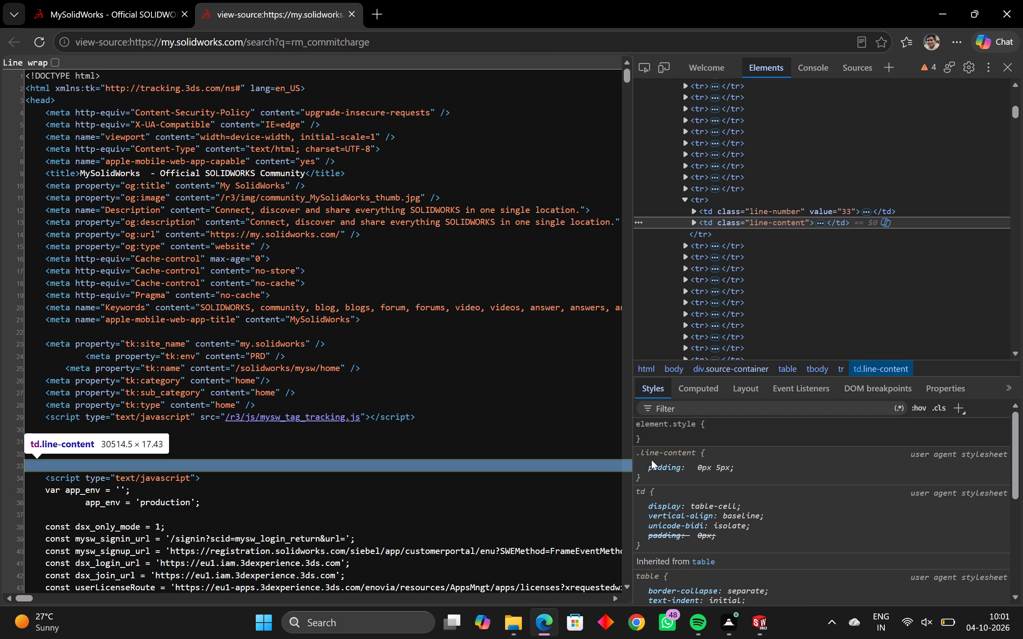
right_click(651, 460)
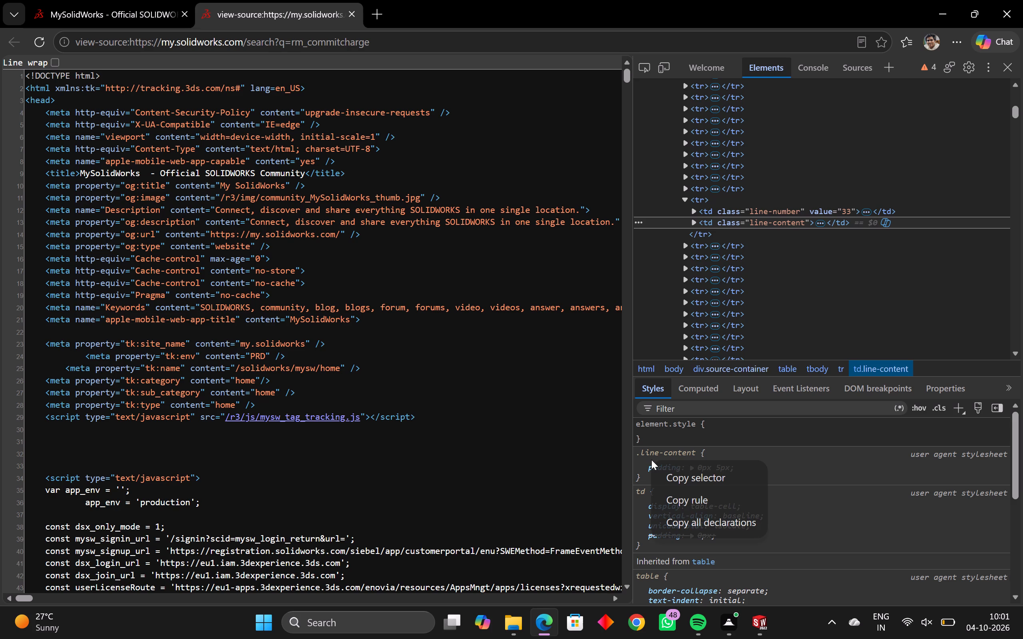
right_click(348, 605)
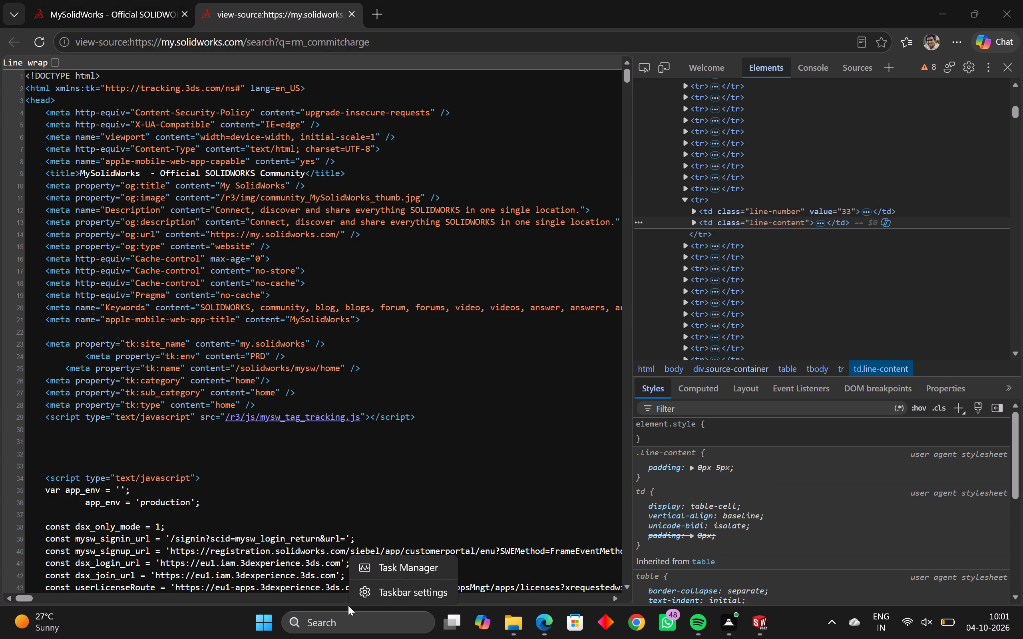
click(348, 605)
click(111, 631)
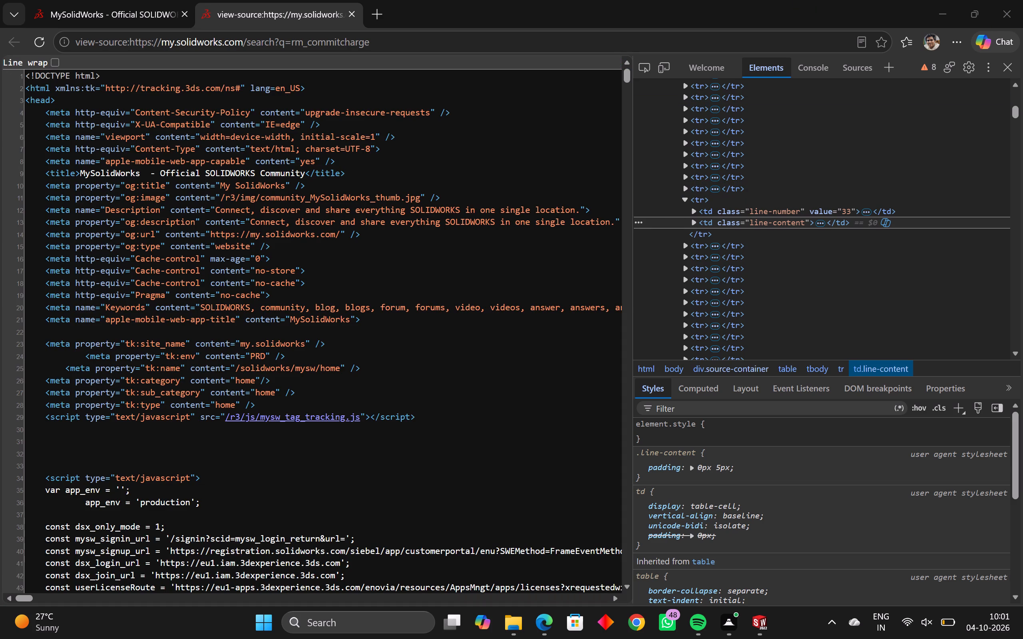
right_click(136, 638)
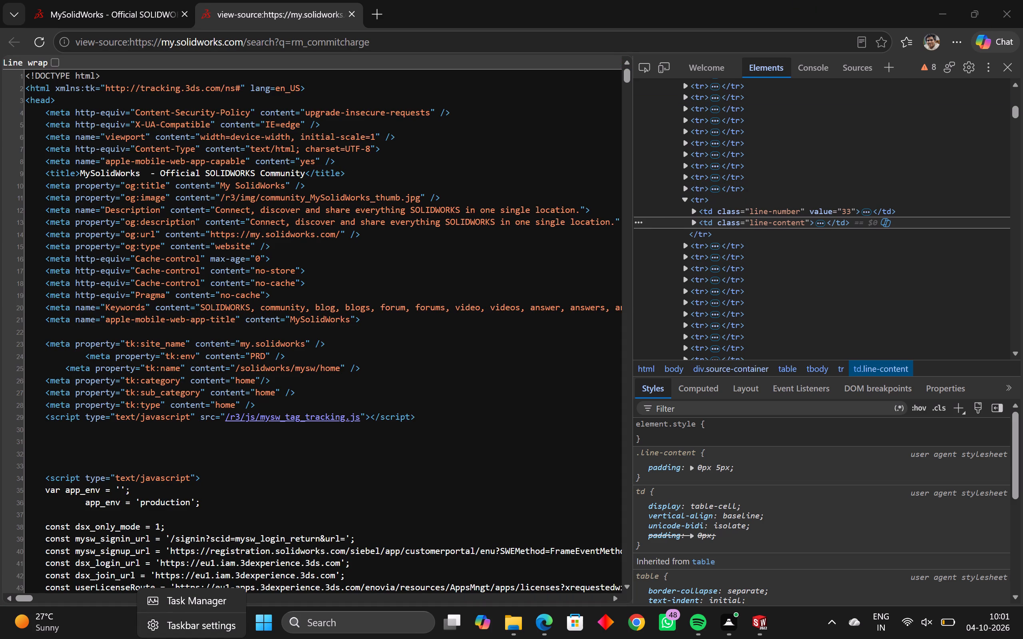
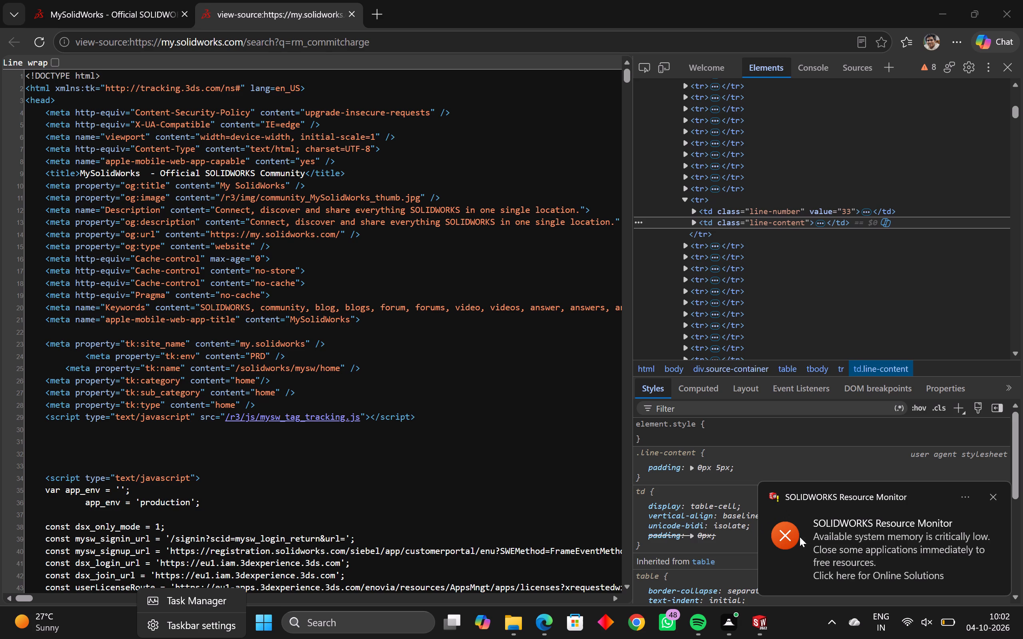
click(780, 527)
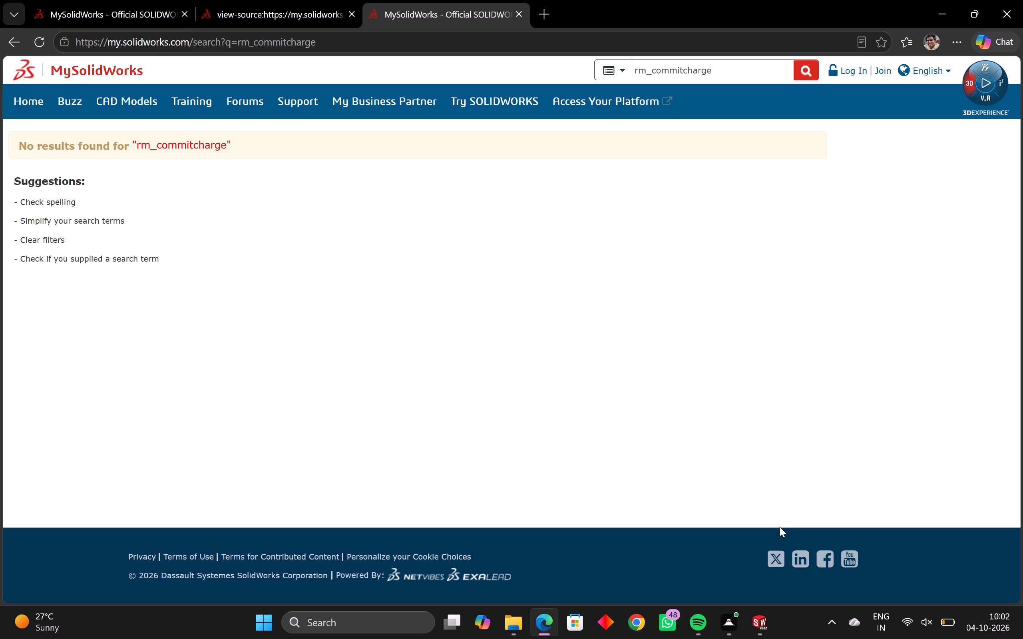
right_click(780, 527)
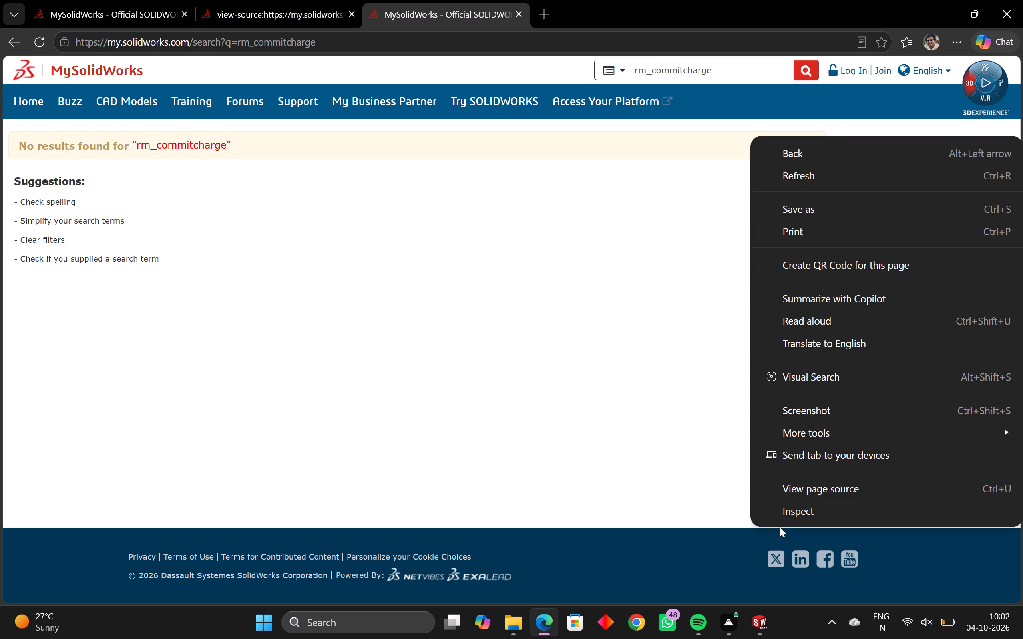
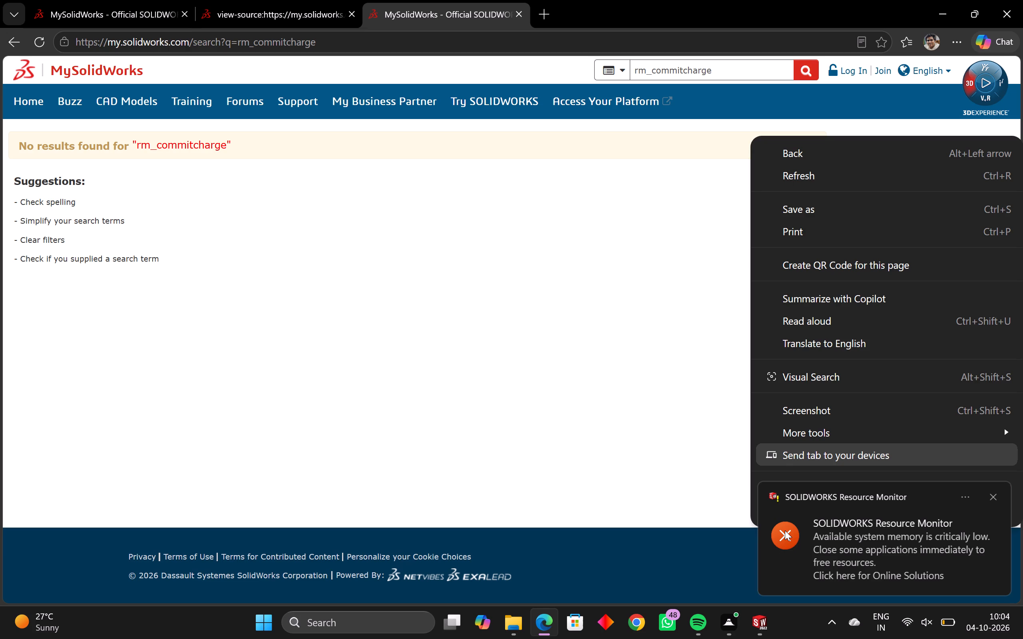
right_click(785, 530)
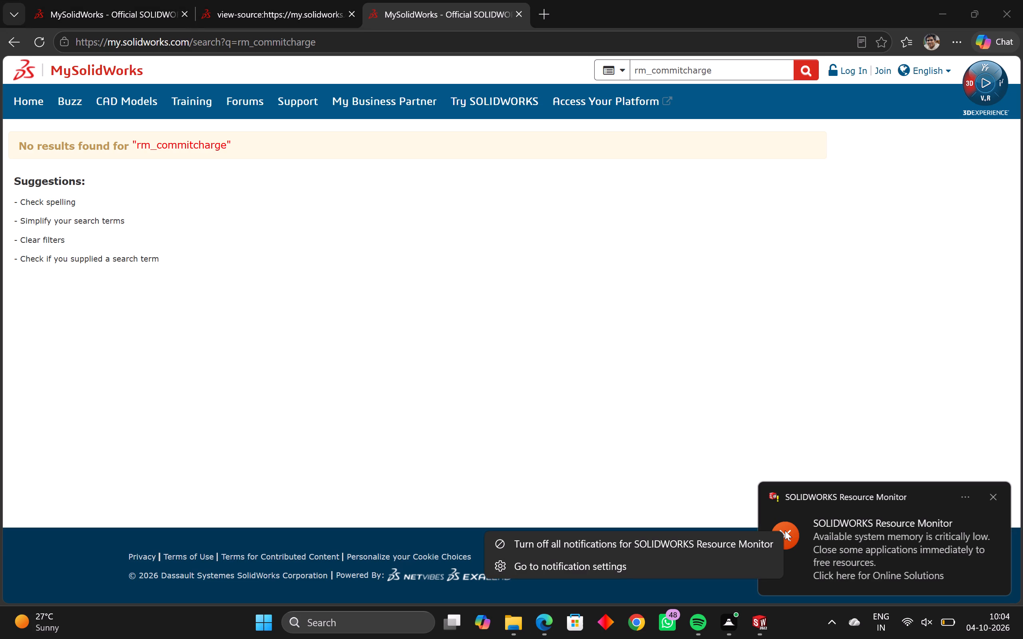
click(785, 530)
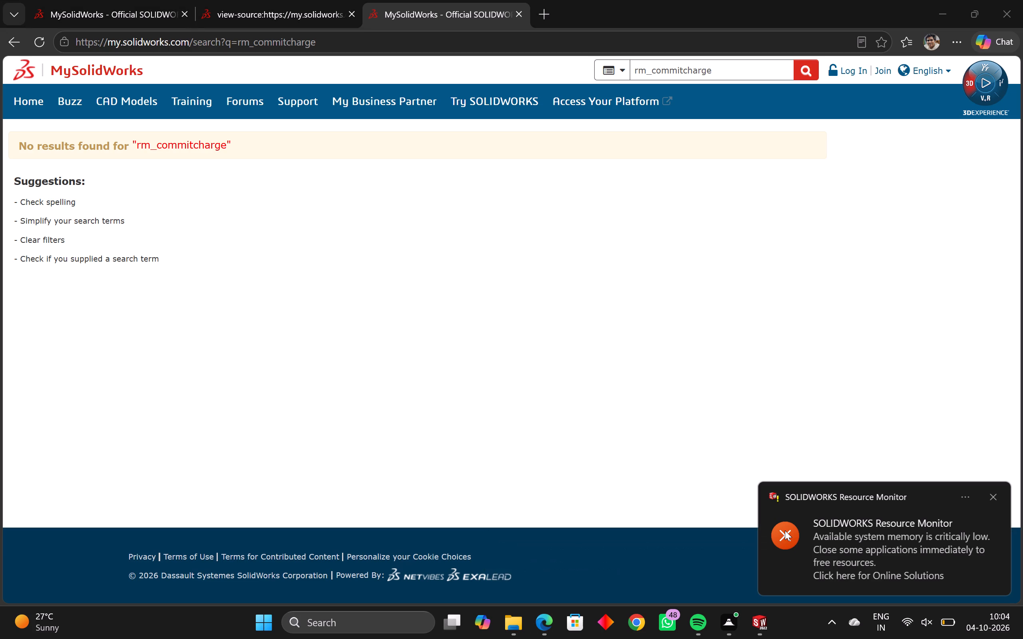
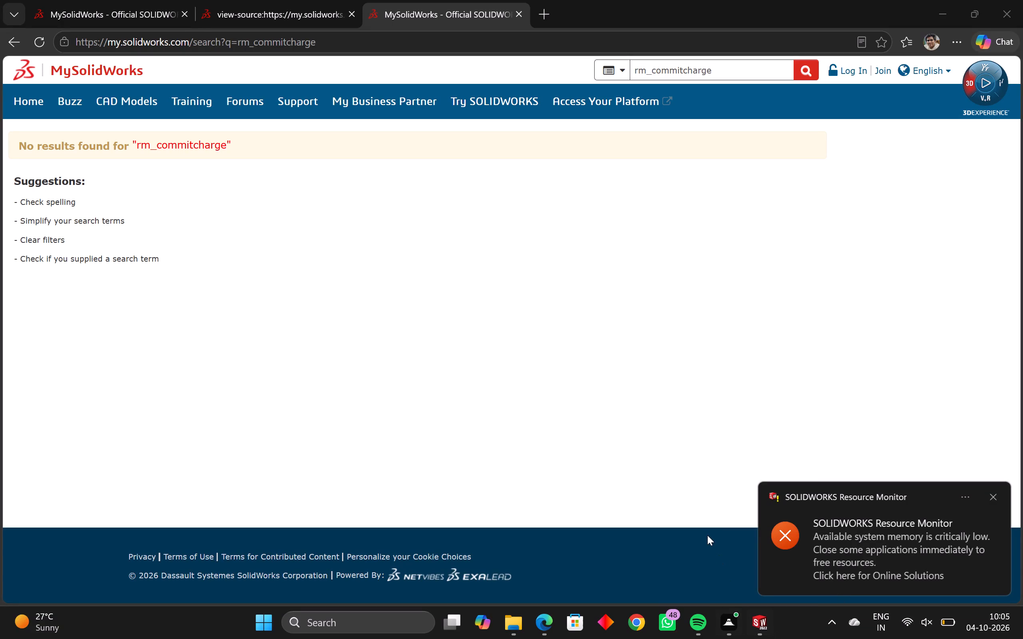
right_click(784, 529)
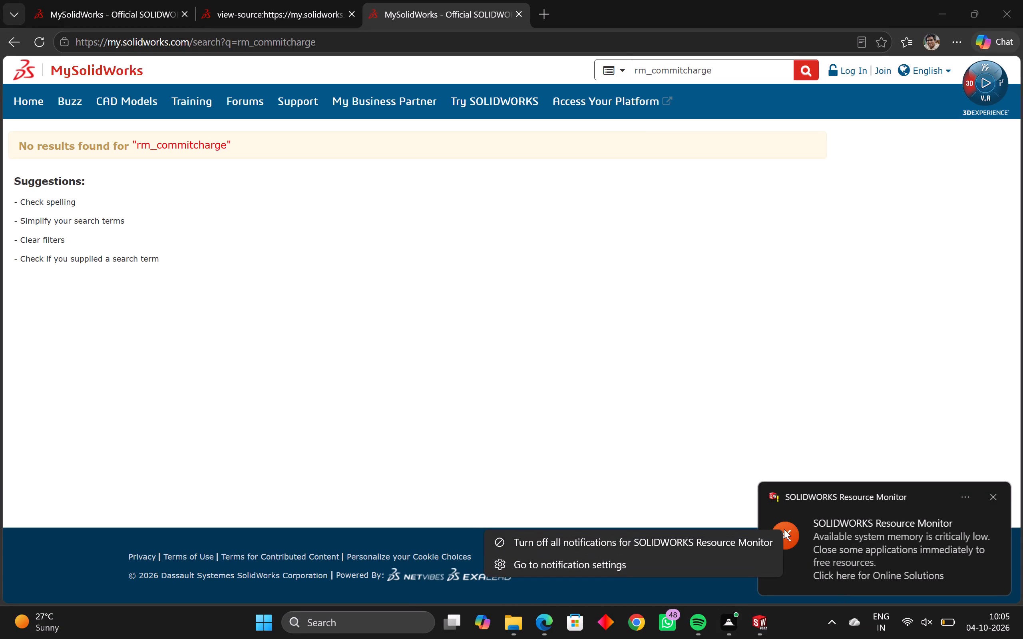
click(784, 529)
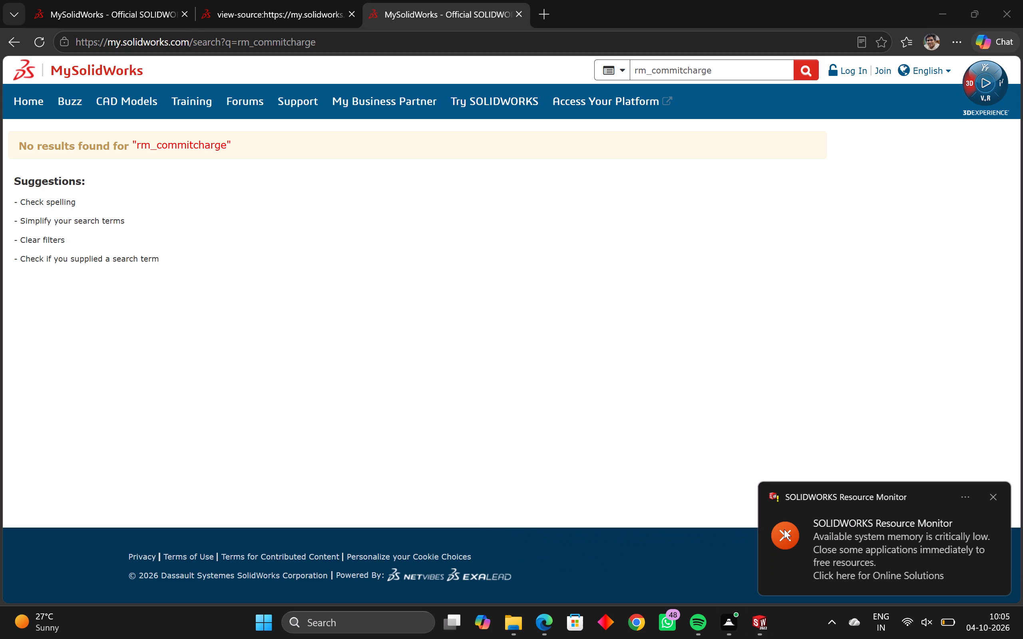
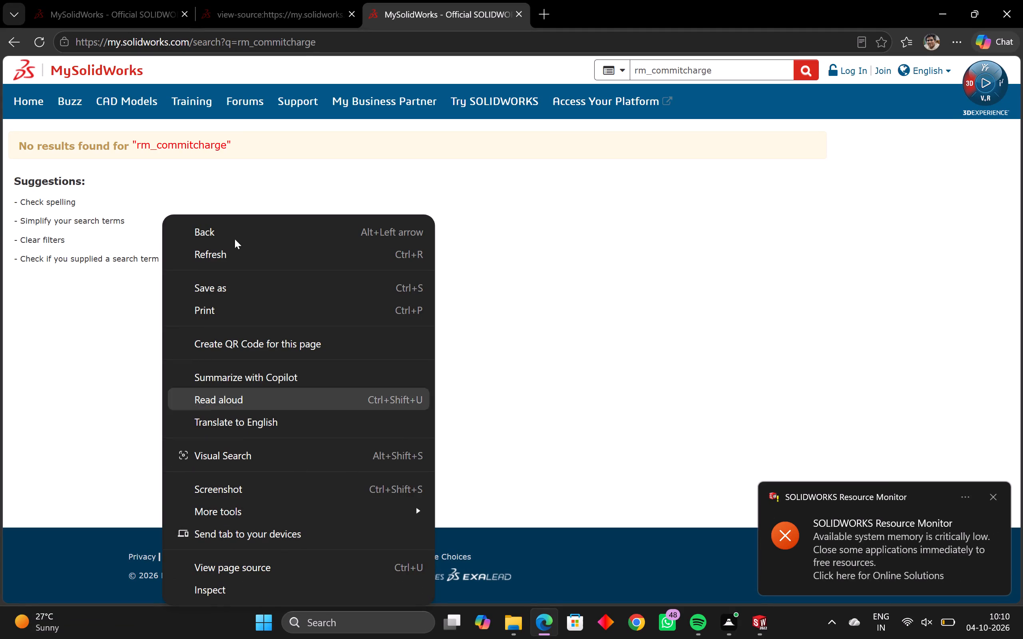
Close the browser window with the MySolidWorks pages and return to the leg sketch in SOLIDWORKS.
click(1009, 10)
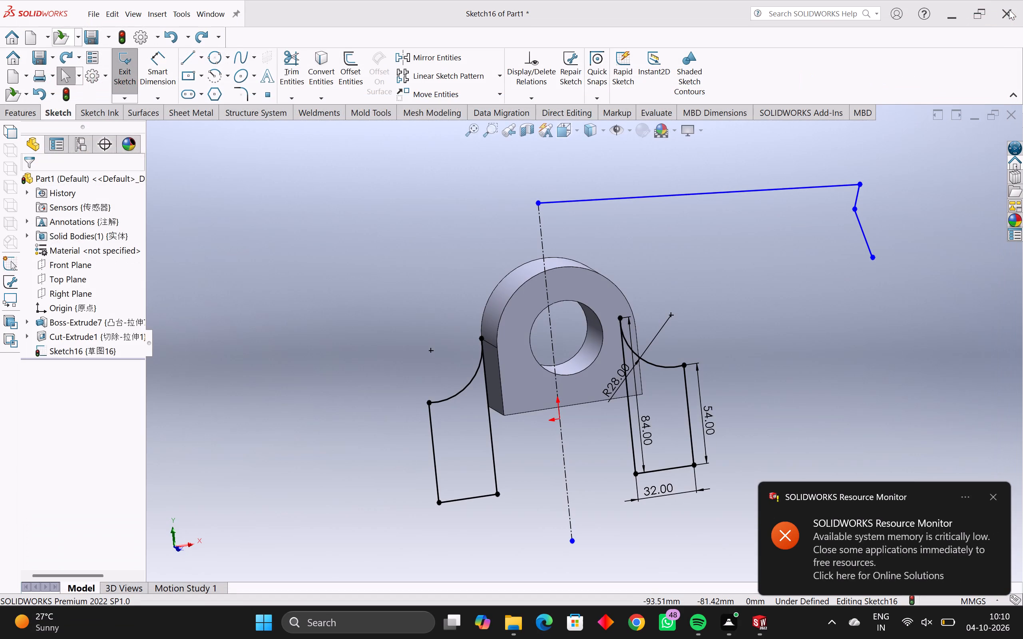
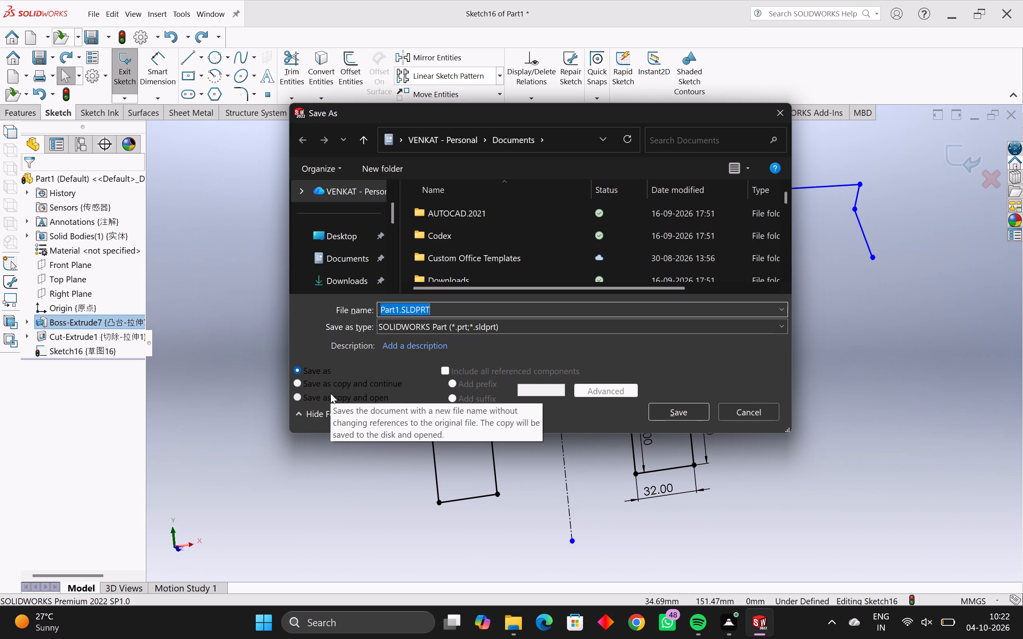
Save the part in the Documents folder as a SOLIDWORKS part named 11838 OCT 4.
text(11838)
key(space)
text(OCT)
key(space)
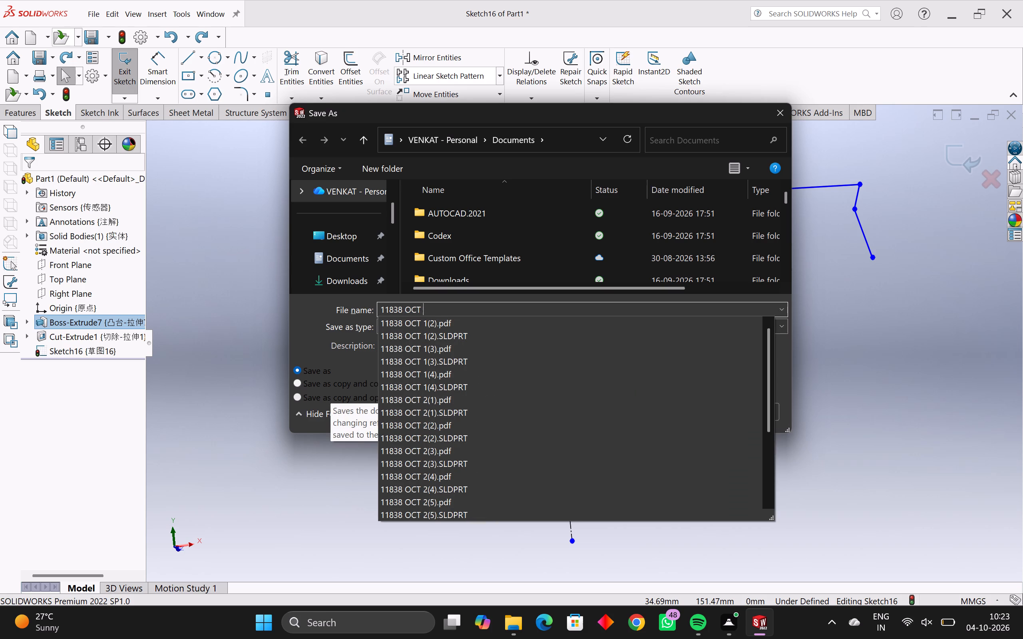
key(4)
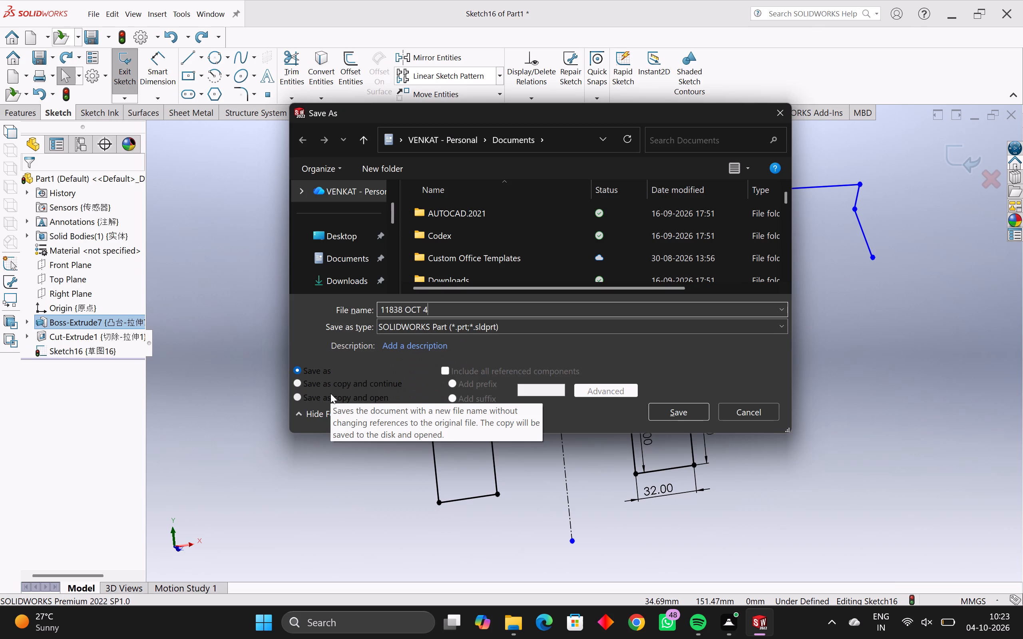
key(Return)
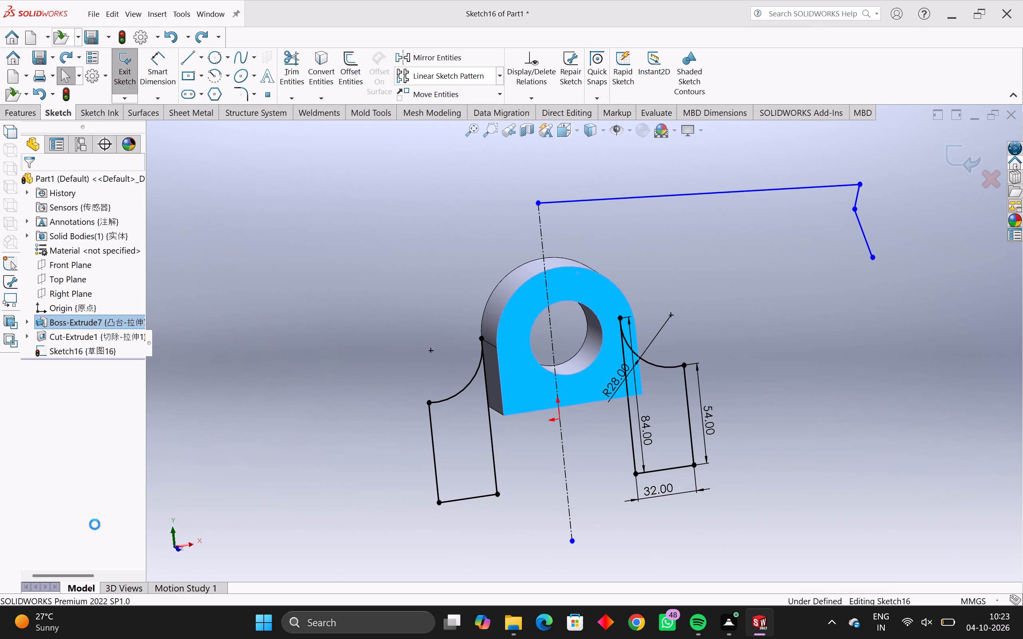
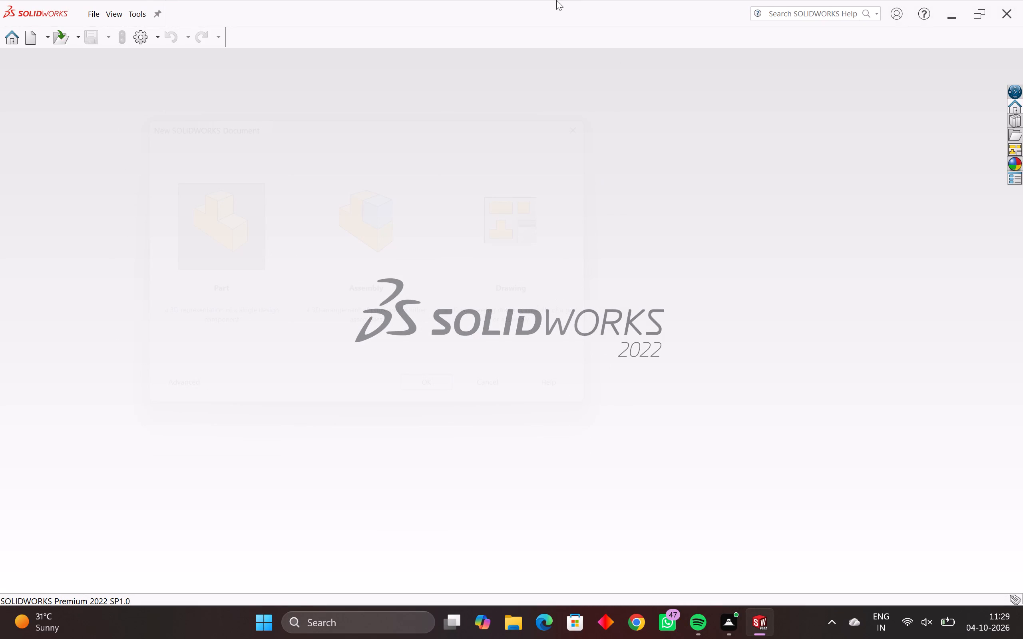
Open the part 11838 OCT 4 from the Documents folder.
click(80, 34)
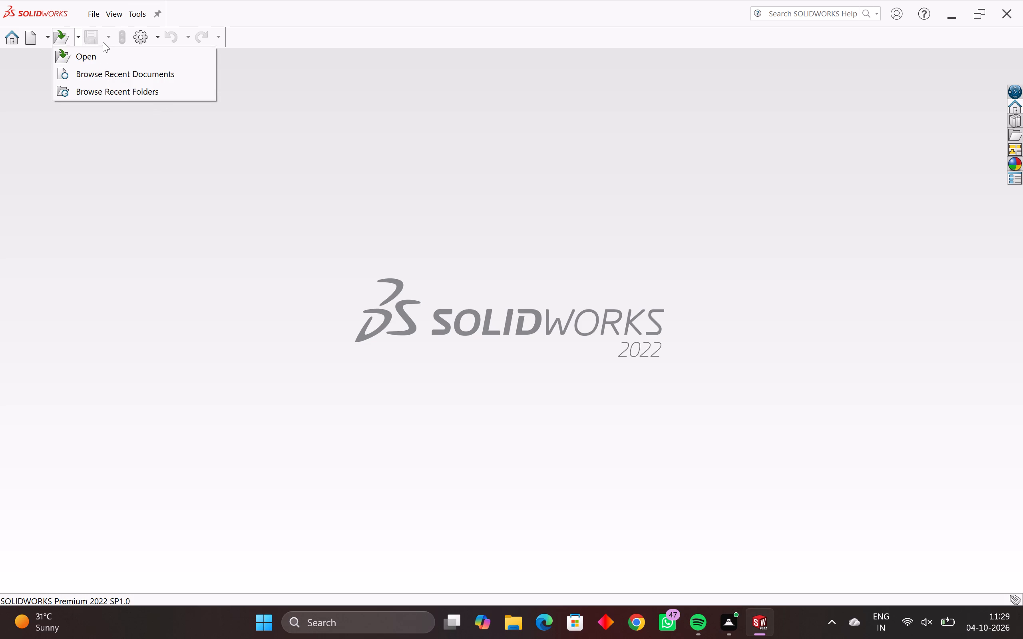
click(76, 40)
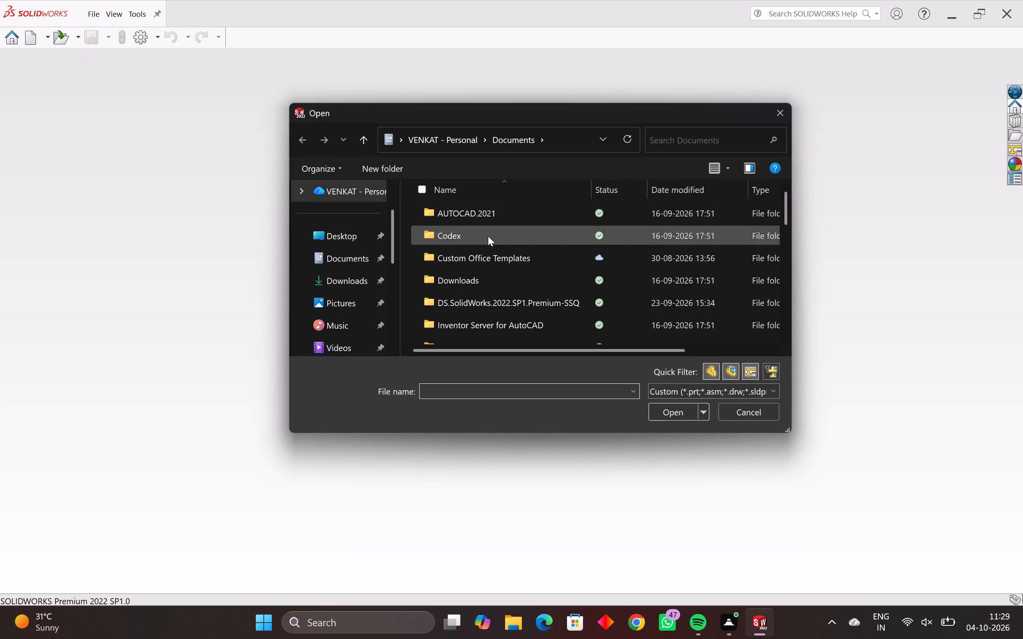
scroll(564, 236, down, 4)
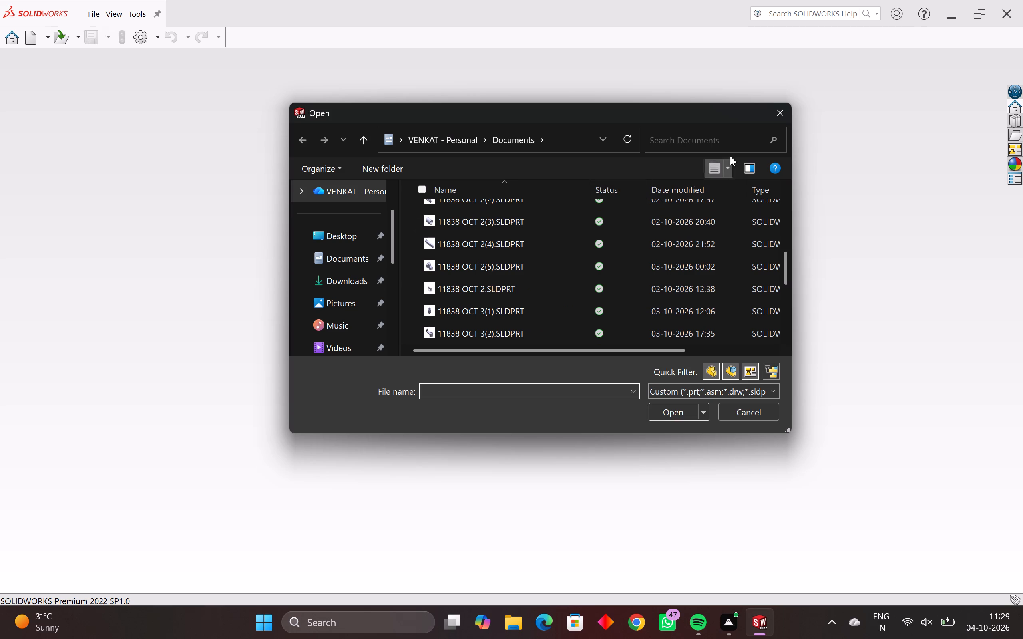
scroll(554, 238, up, 3)
scroll(545, 250, down, 2)
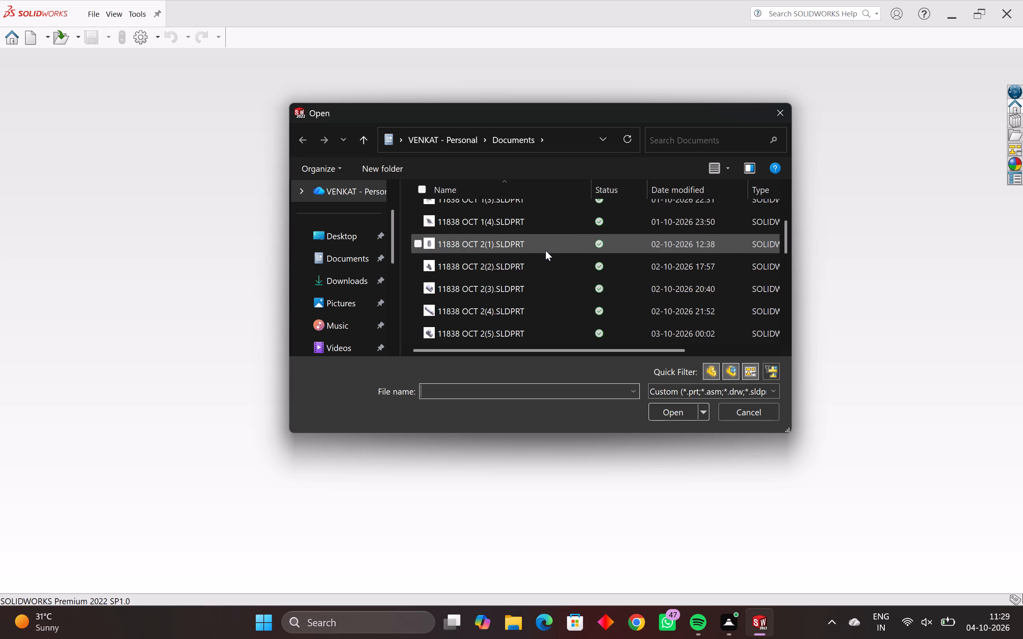
scroll(545, 250, down, 14)
scroll(545, 252, up, 4)
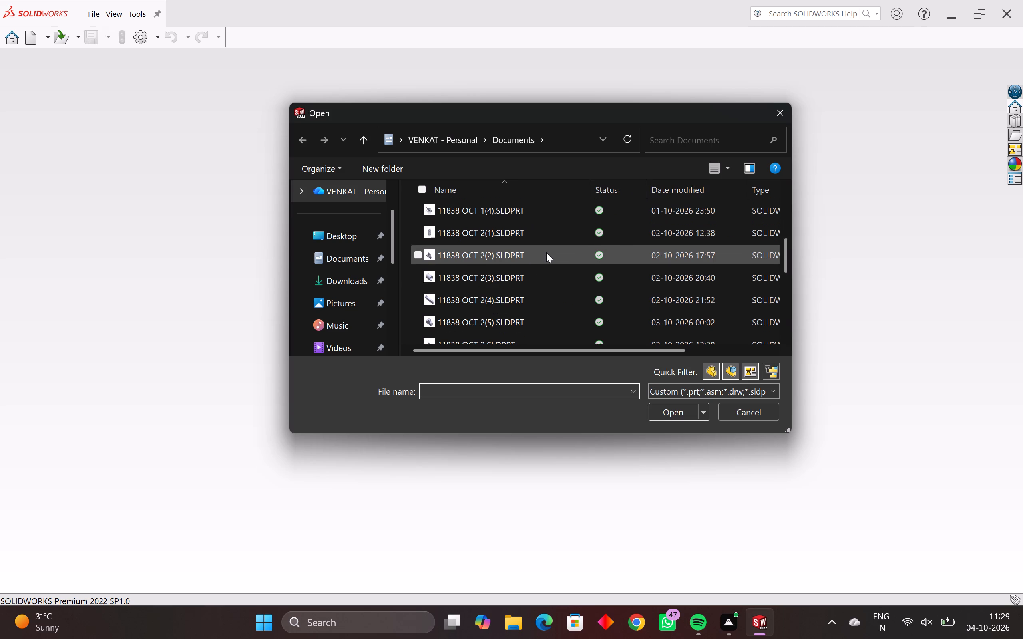
scroll(546, 252, down, 3)
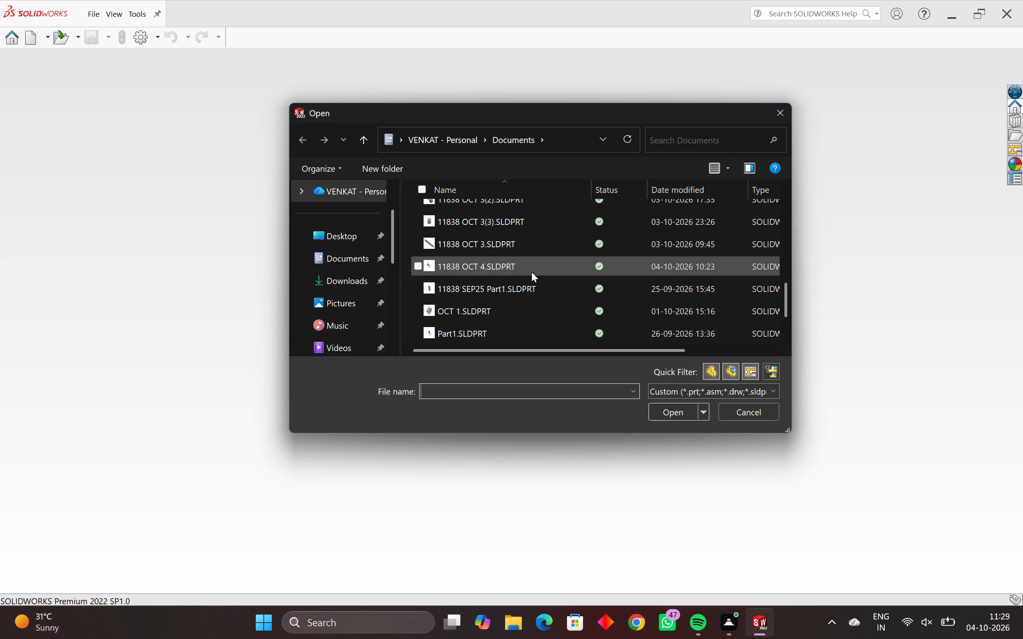
double_click(530, 270)
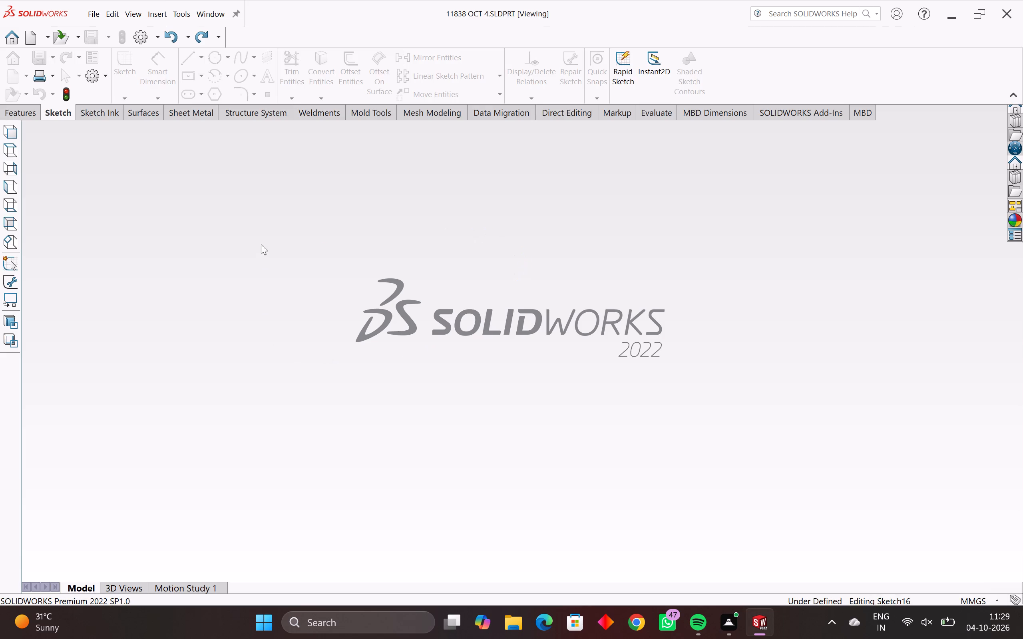
Delete the stray open line chain beside the arch body from the leg profile sketch and exit the sketch.
middle_drag(556, 371, 457, 386)
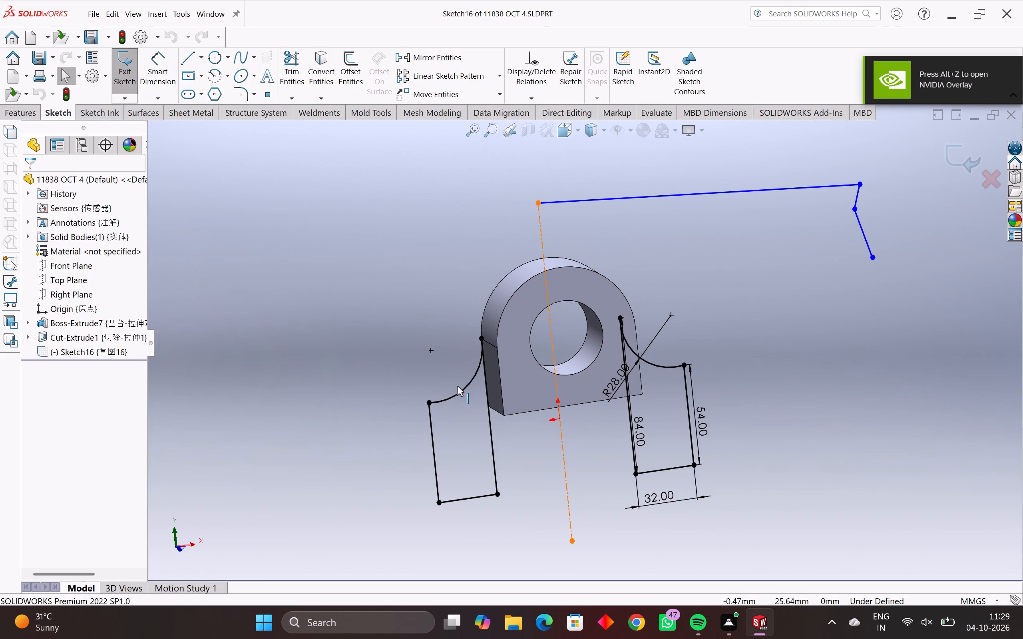
middle_drag(457, 386, 457, 386)
middle_drag(458, 423, 579, 418)
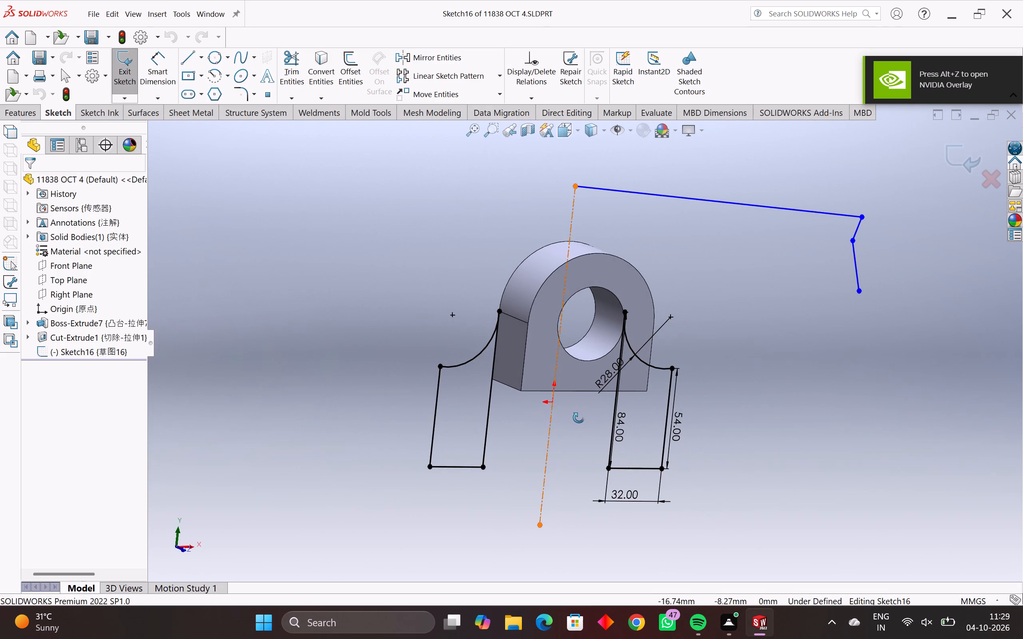
middle_drag(579, 418, 580, 420)
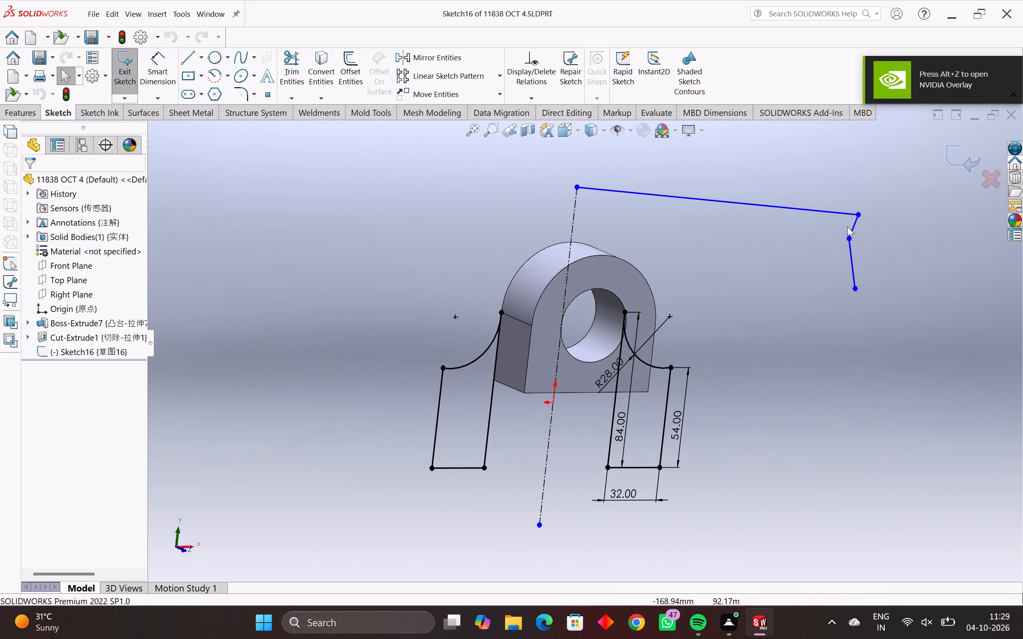
drag(860, 184, 766, 304)
key(Delete)
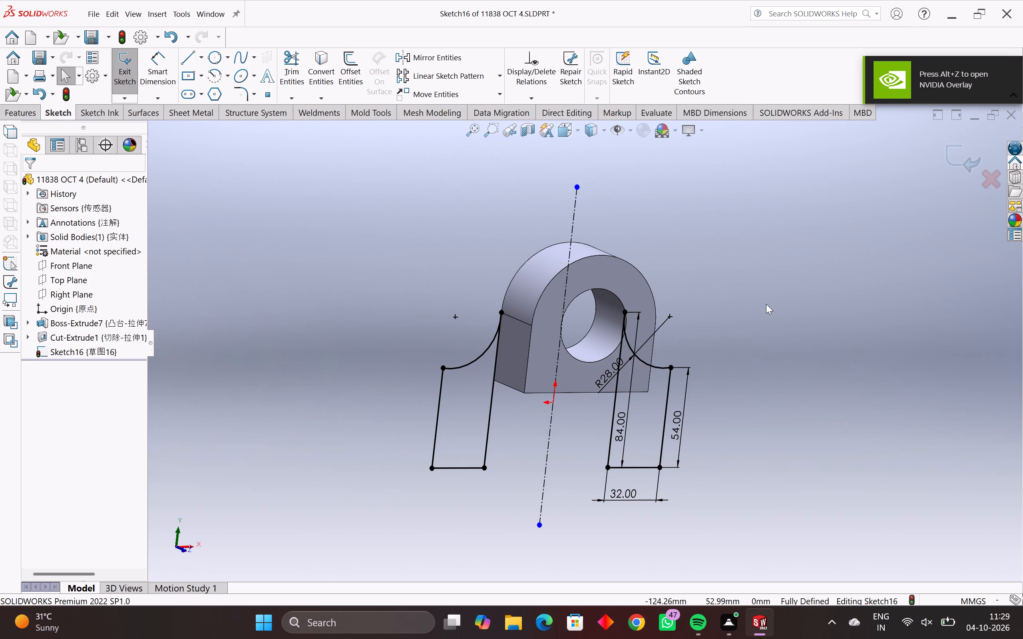
middle_drag(531, 343, 457, 343)
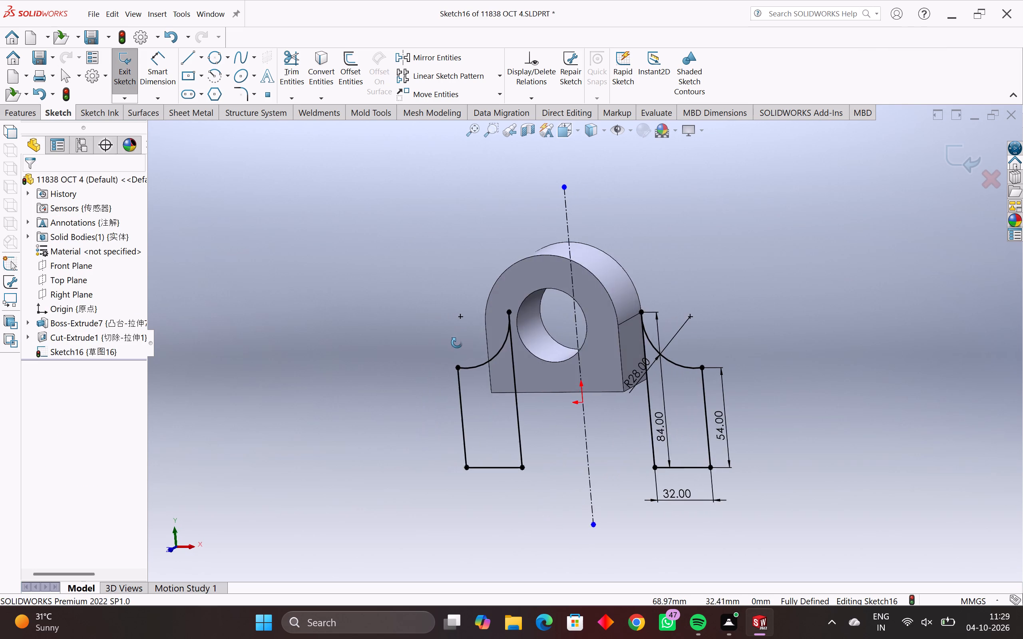
middle_drag(457, 343, 546, 316)
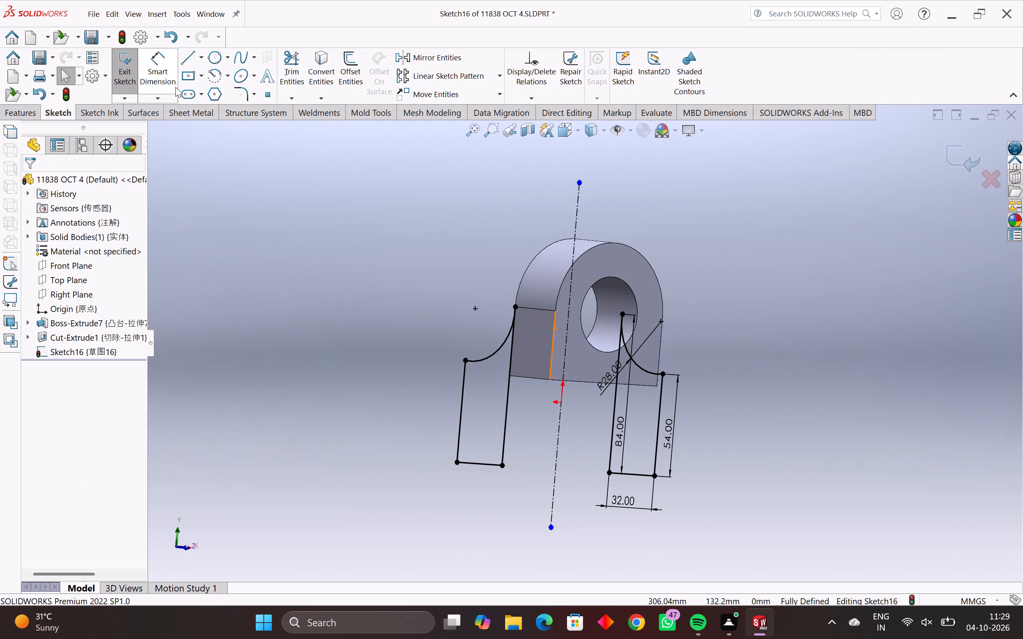
click(127, 79)
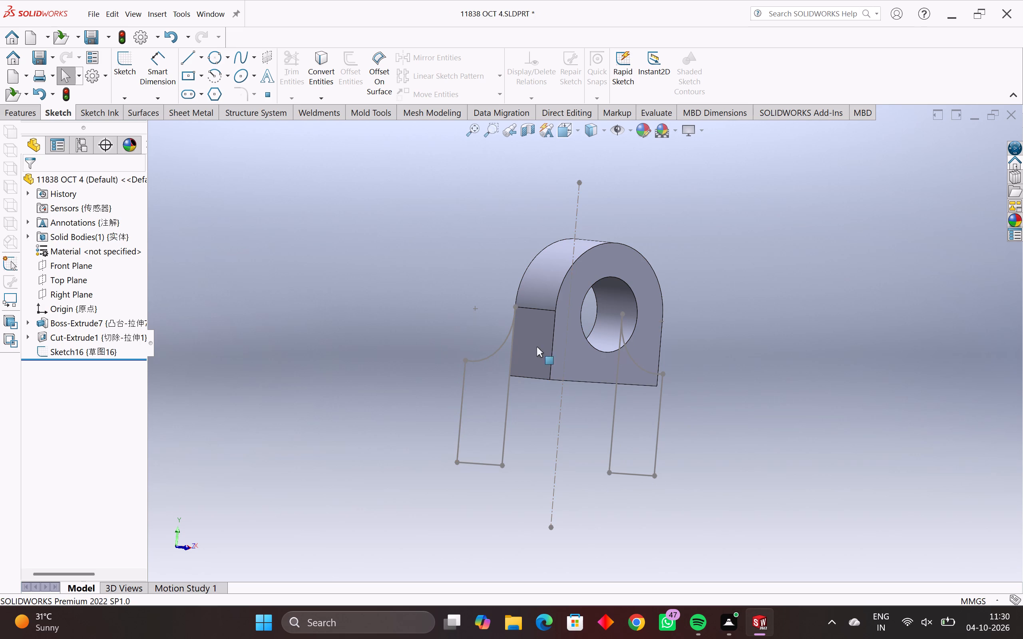
Cycle through the background scenes and apply the dark grey floor scene to the model.
click(665, 128)
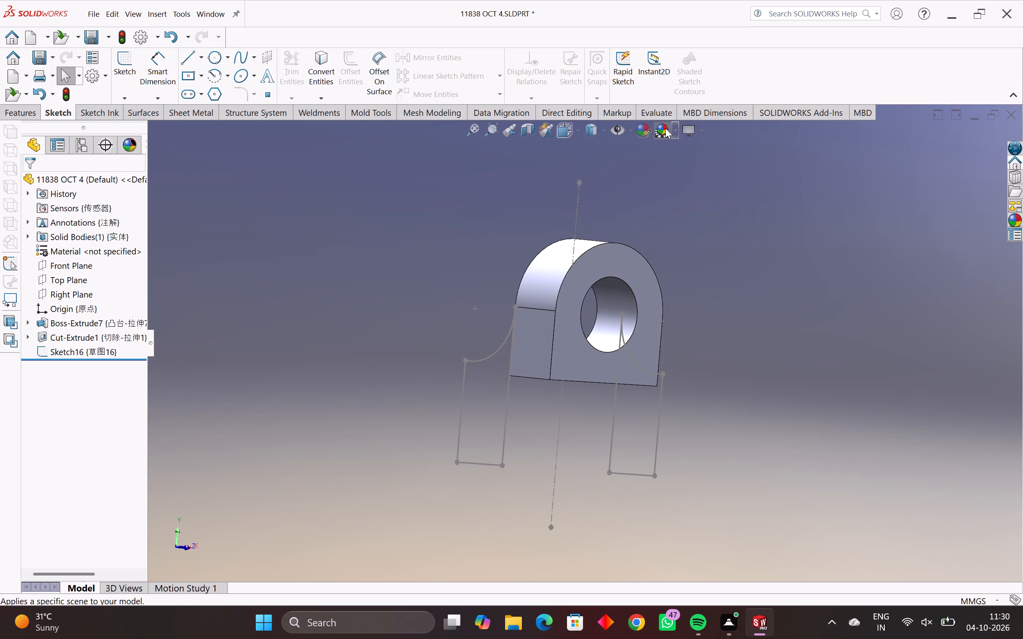
click(663, 132)
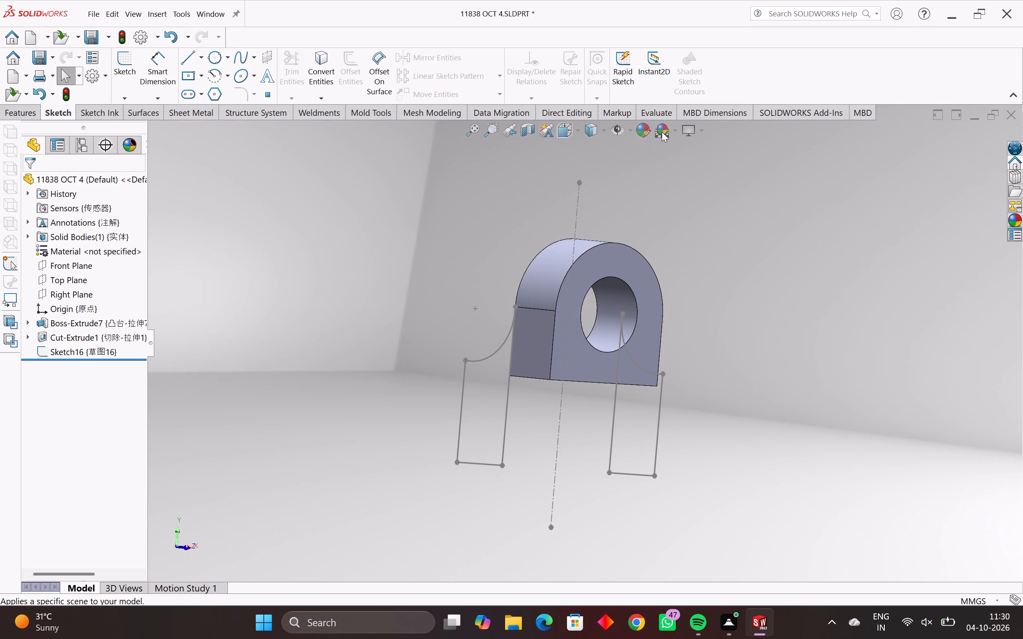
click(662, 132)
click(660, 134)
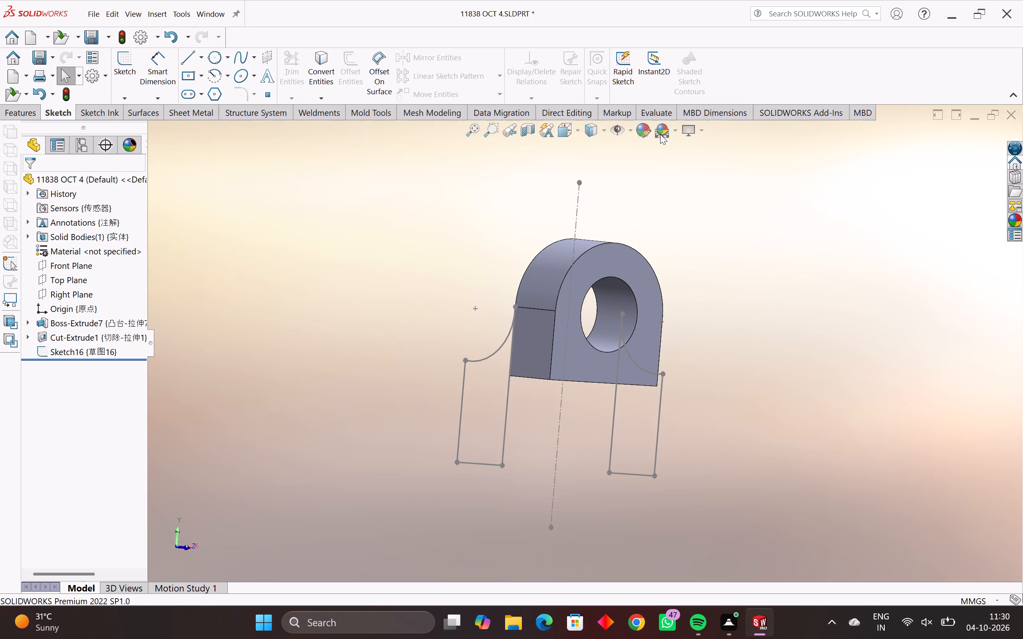
click(660, 134)
click(661, 135)
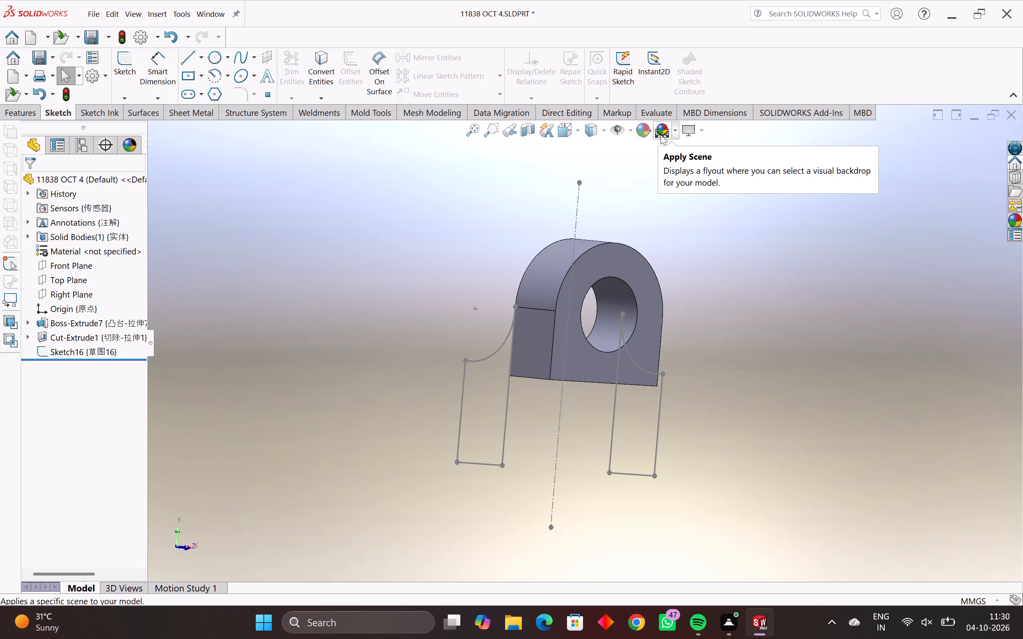
click(661, 135)
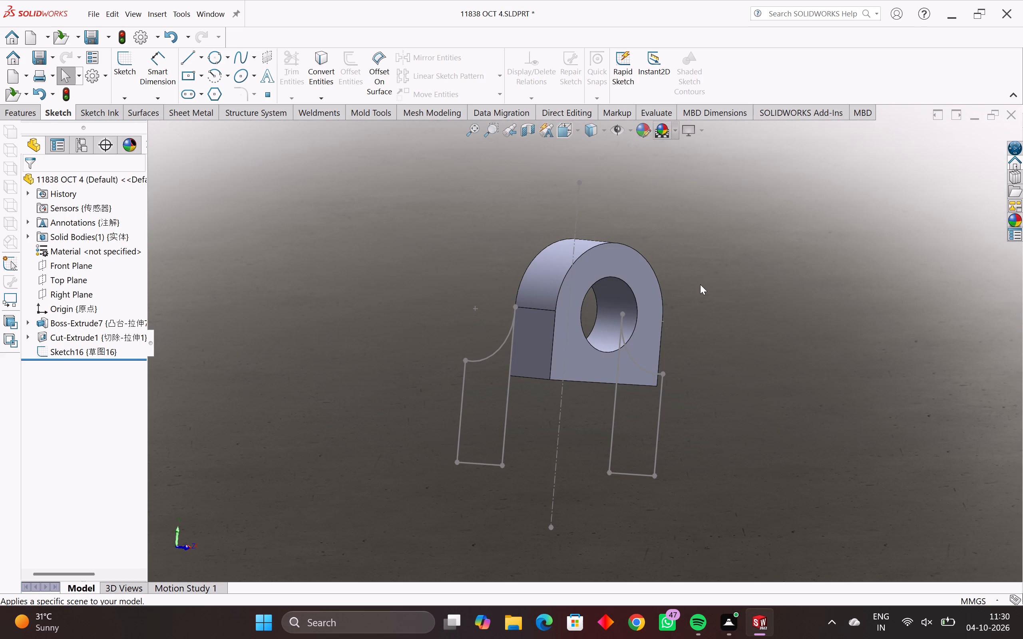
middle_drag(700, 284, 643, 282)
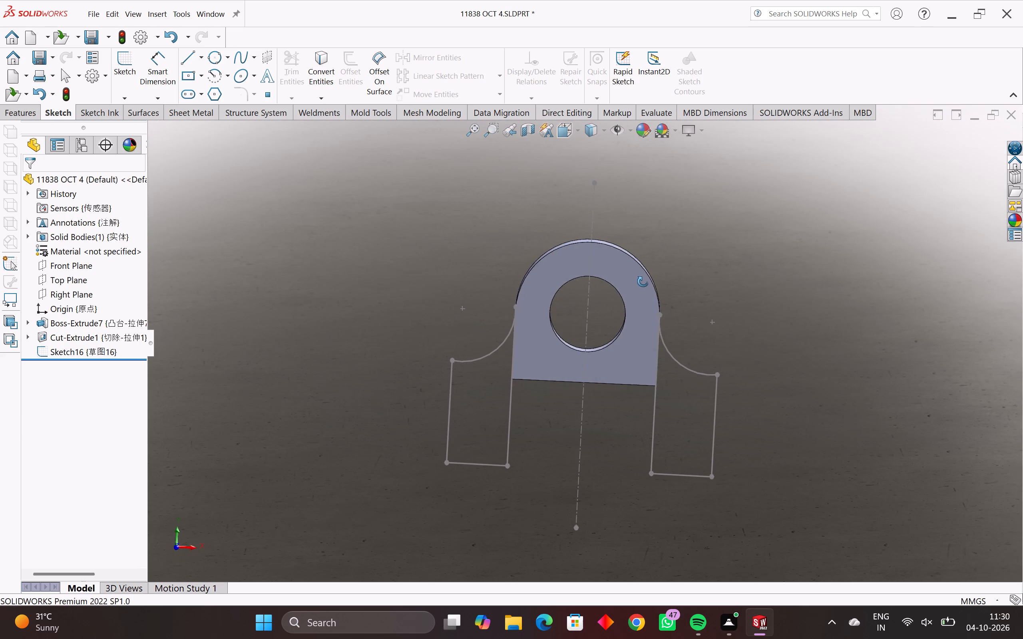
middle_drag(643, 282, 652, 262)
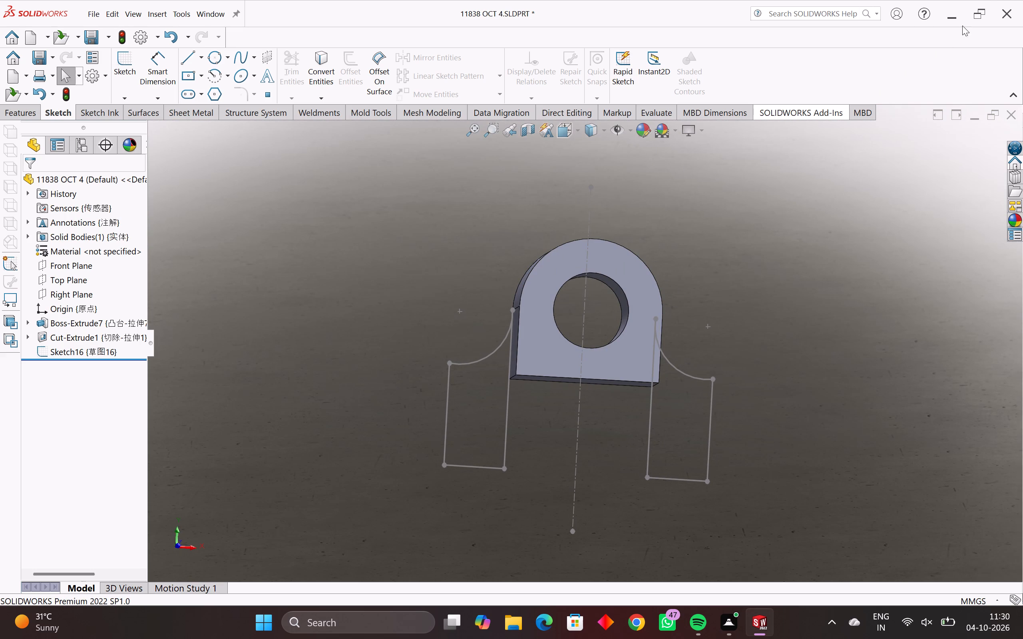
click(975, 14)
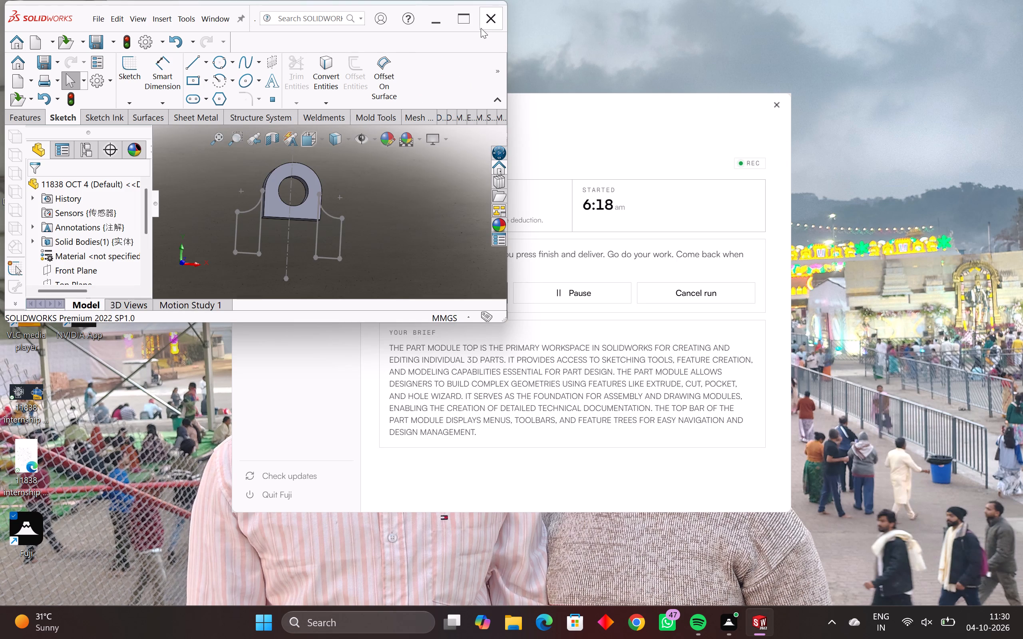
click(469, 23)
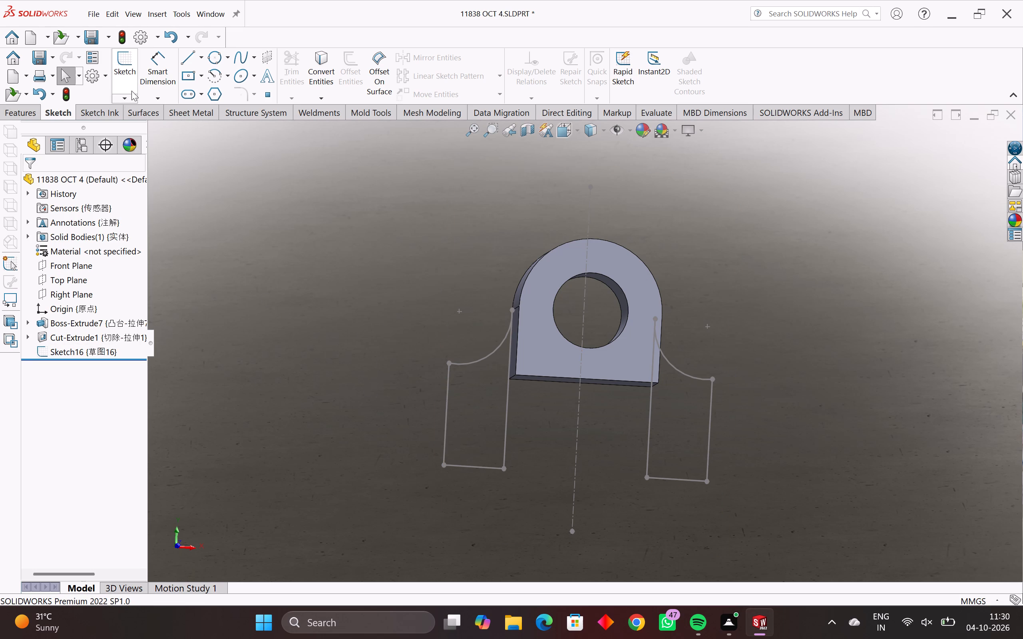
Set up a boss extrusion from the outline of the leg profile sketch, reversed in direction, with a 20 mm blind depth.
click(25, 114)
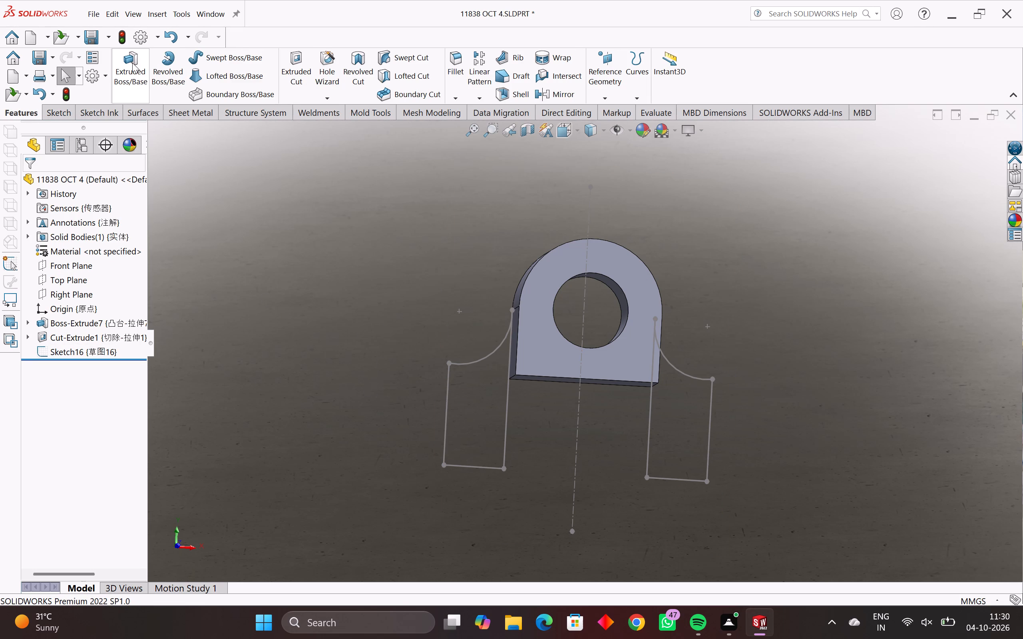
click(132, 63)
click(445, 413)
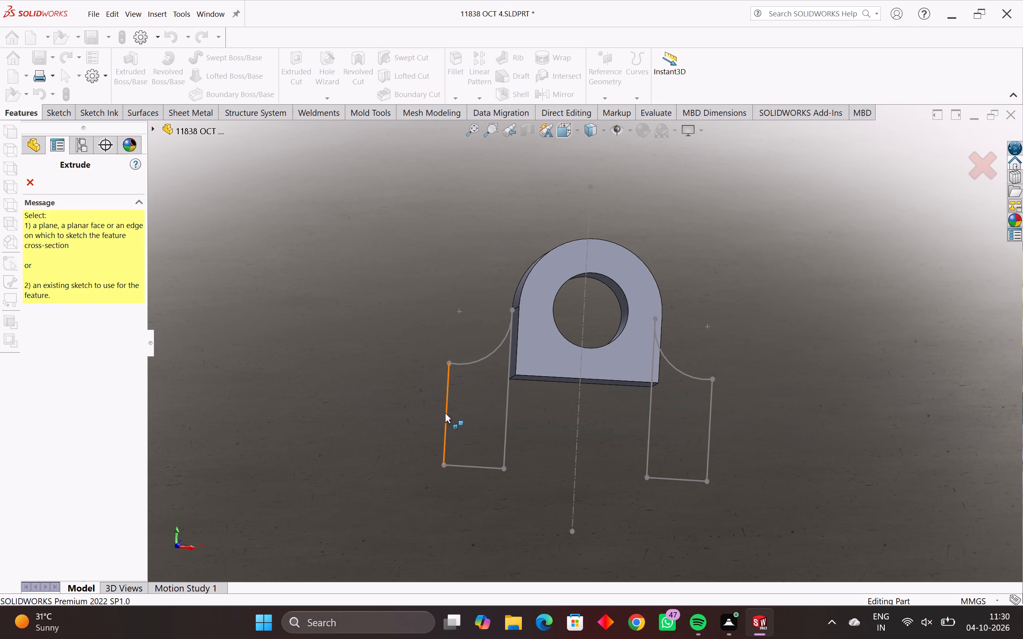
middle_drag(446, 421, 533, 447)
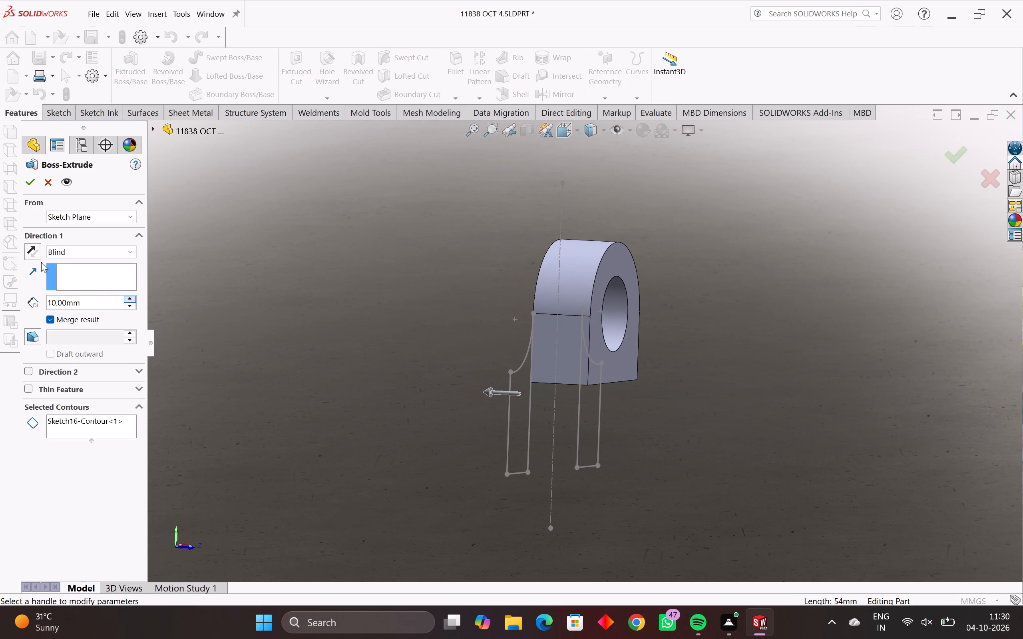
click(31, 254)
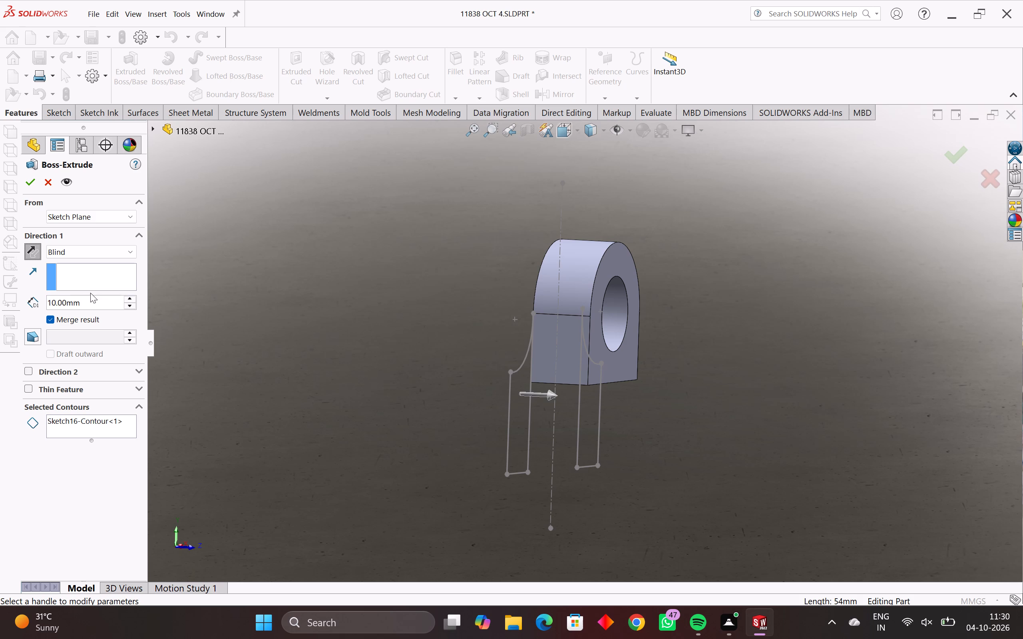
drag(93, 299, 15, 306)
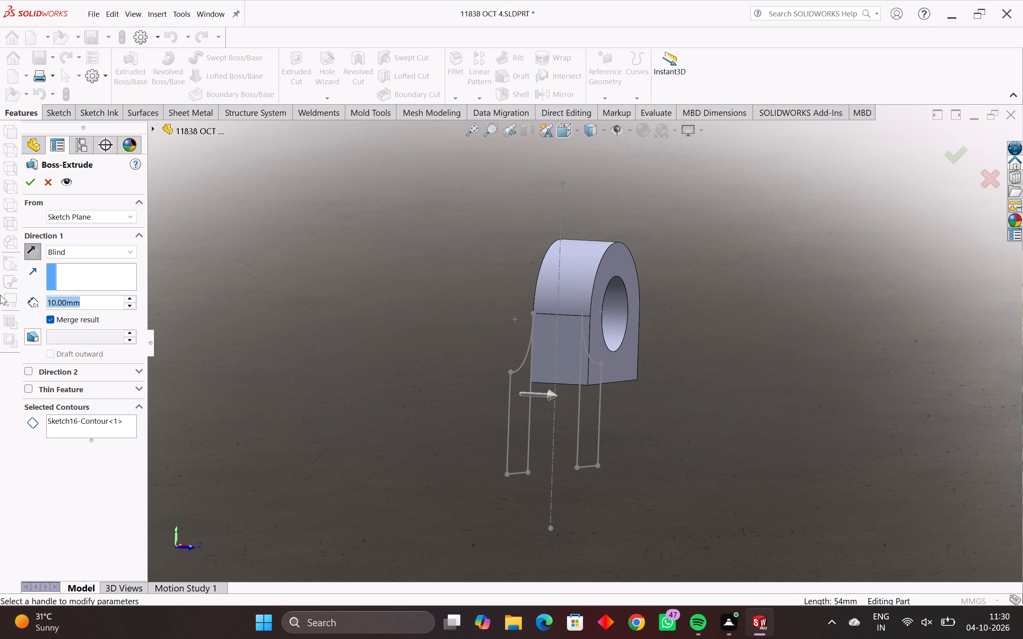
text(20)
key(Return)
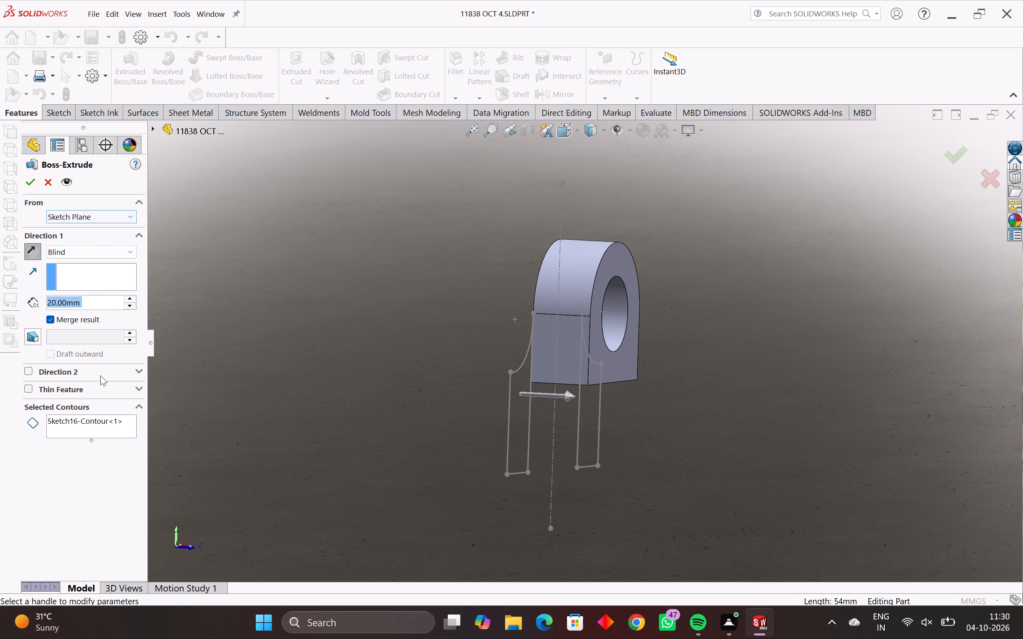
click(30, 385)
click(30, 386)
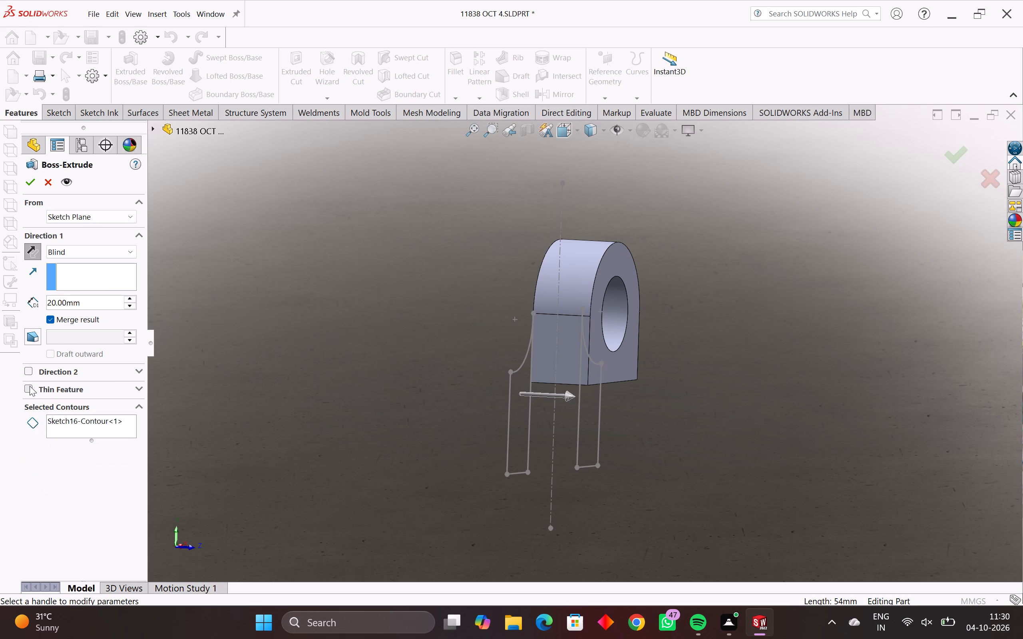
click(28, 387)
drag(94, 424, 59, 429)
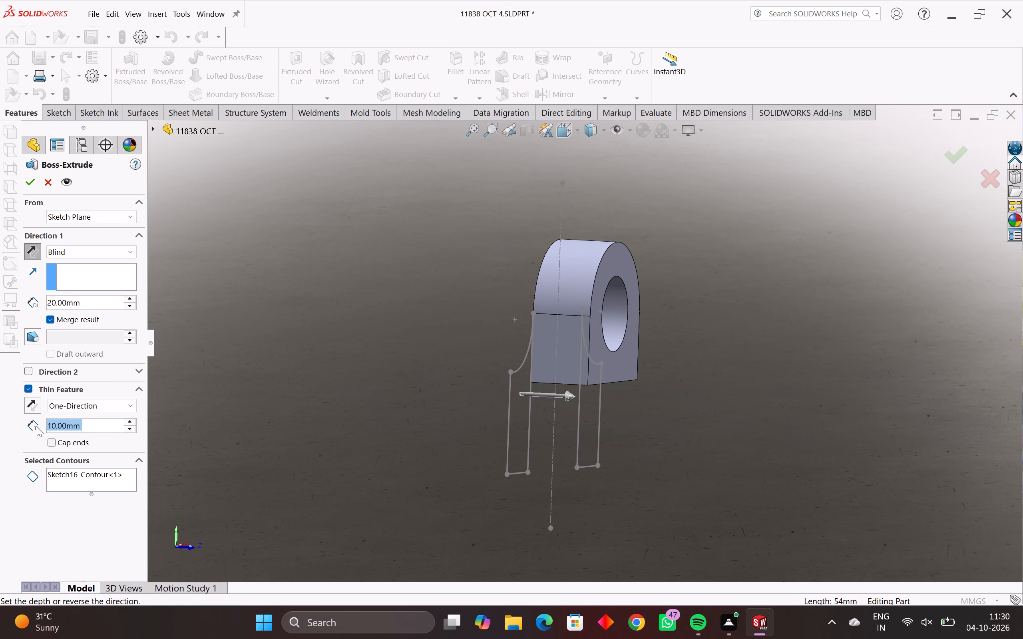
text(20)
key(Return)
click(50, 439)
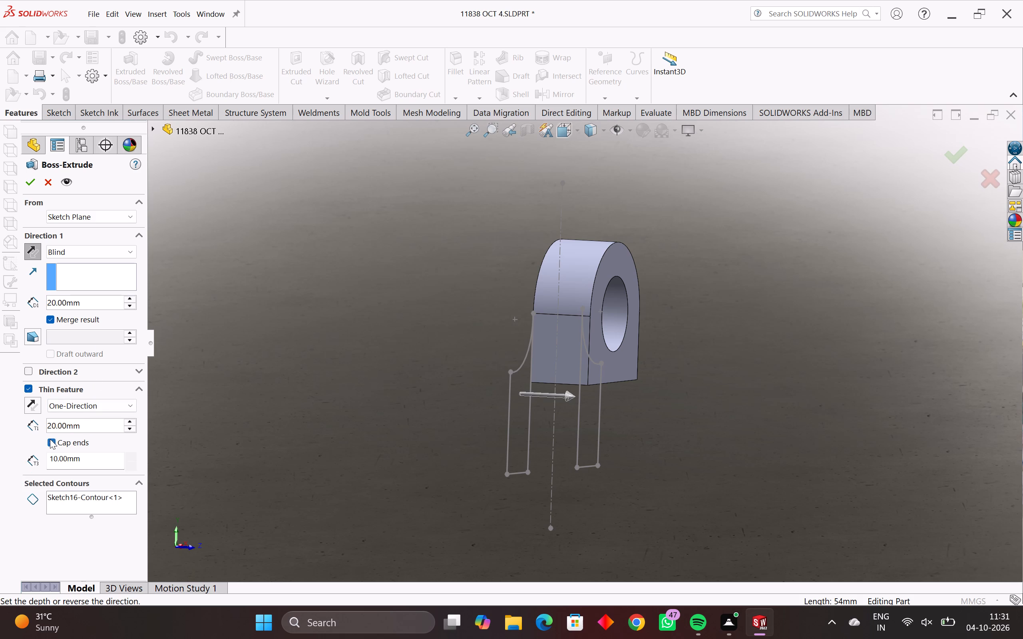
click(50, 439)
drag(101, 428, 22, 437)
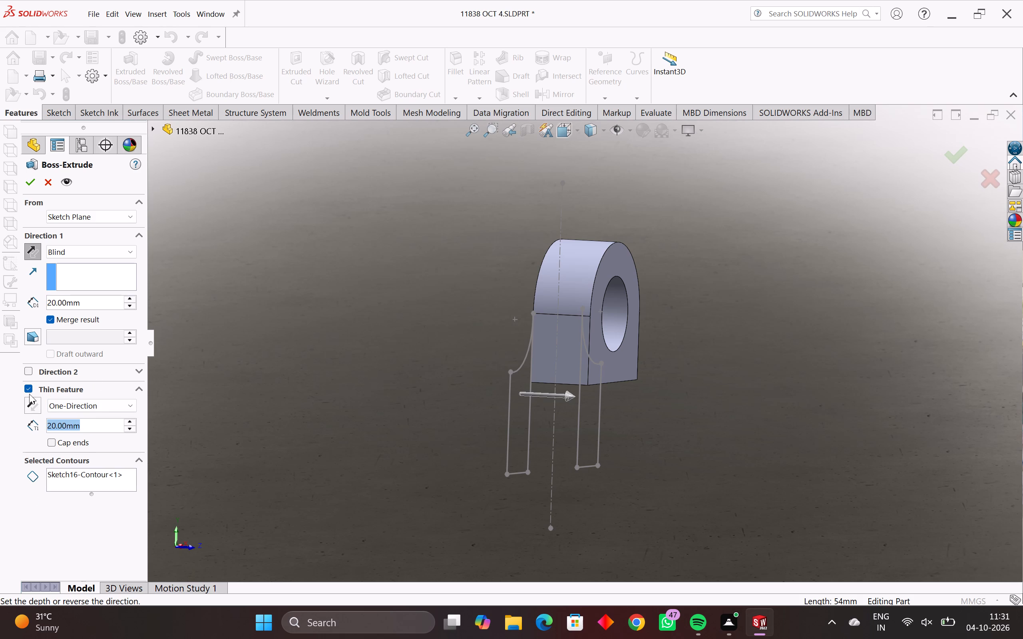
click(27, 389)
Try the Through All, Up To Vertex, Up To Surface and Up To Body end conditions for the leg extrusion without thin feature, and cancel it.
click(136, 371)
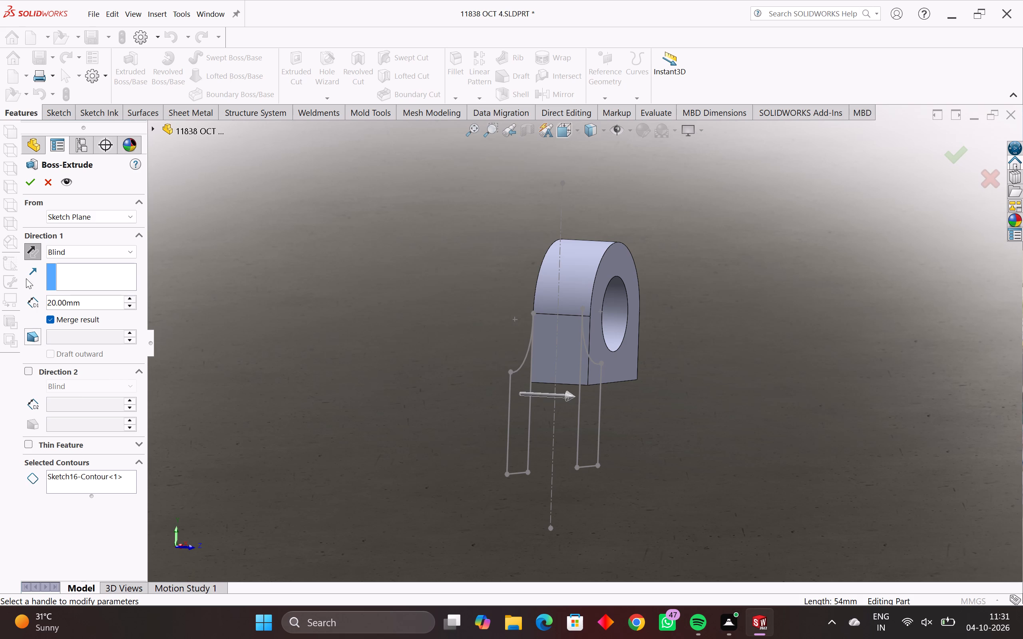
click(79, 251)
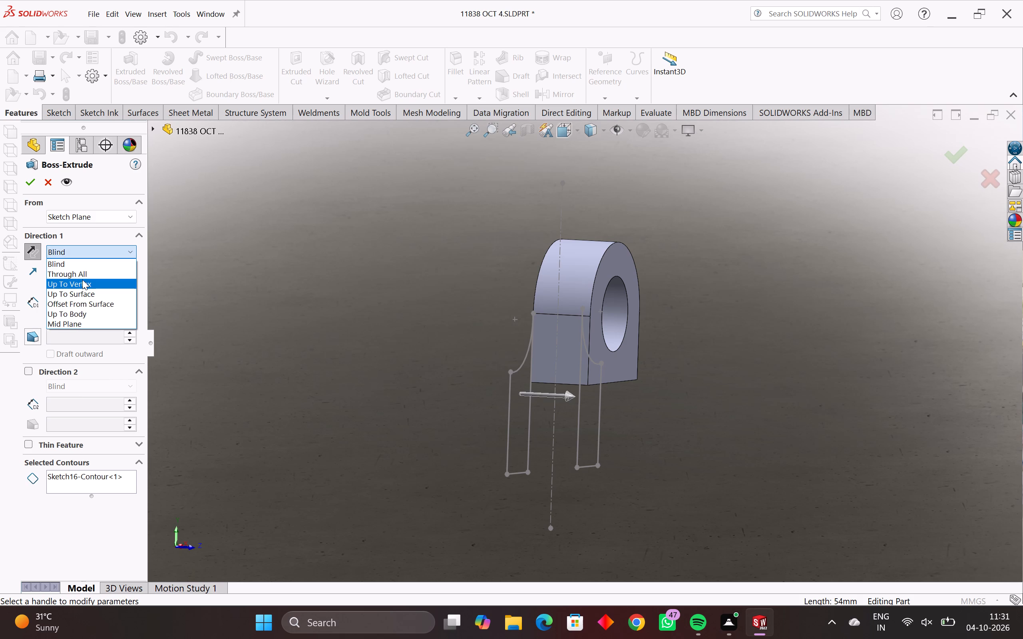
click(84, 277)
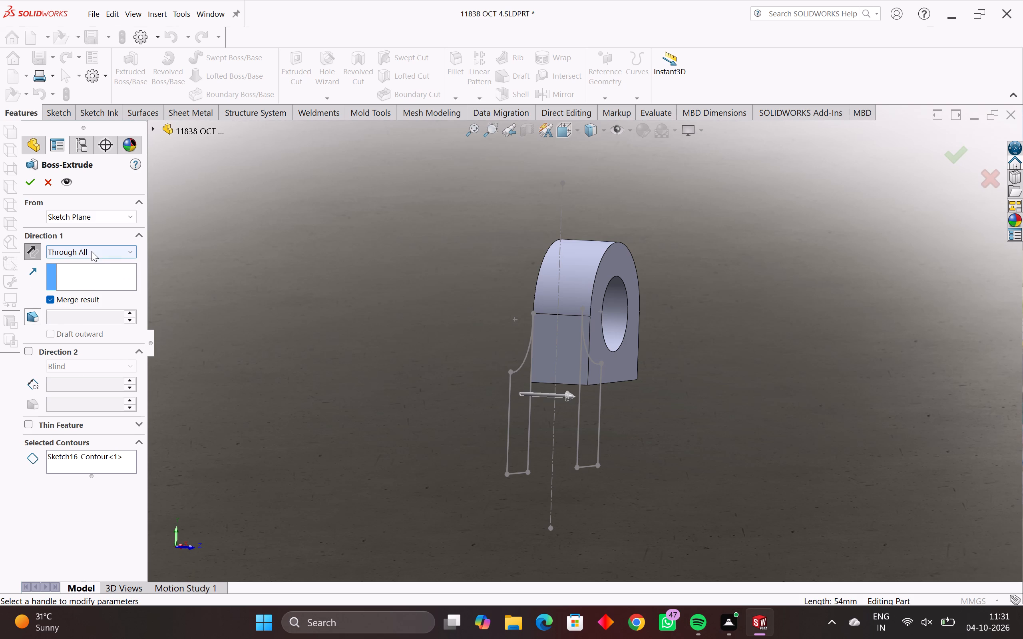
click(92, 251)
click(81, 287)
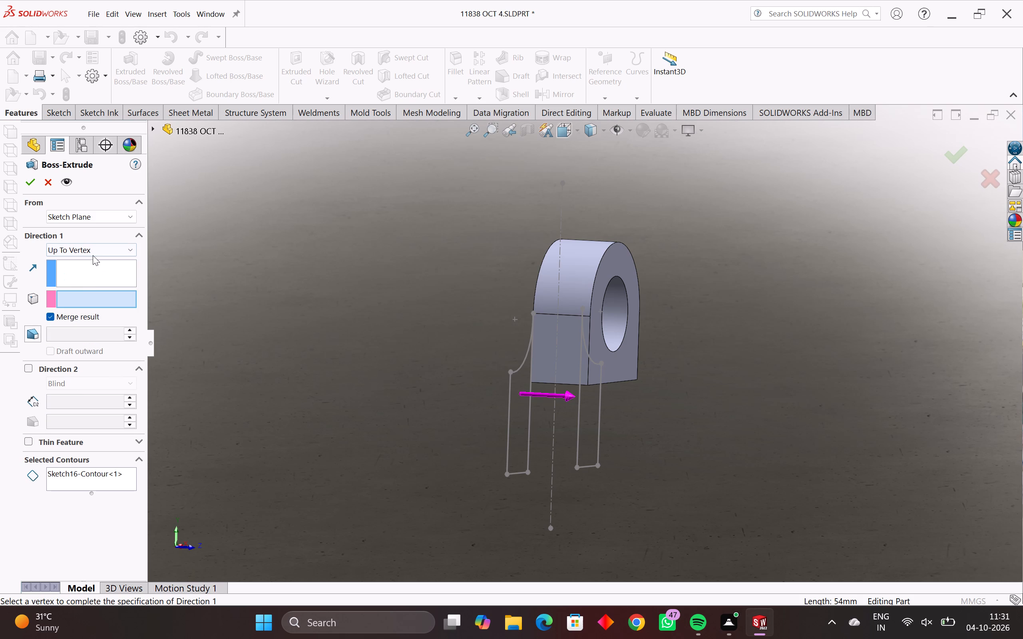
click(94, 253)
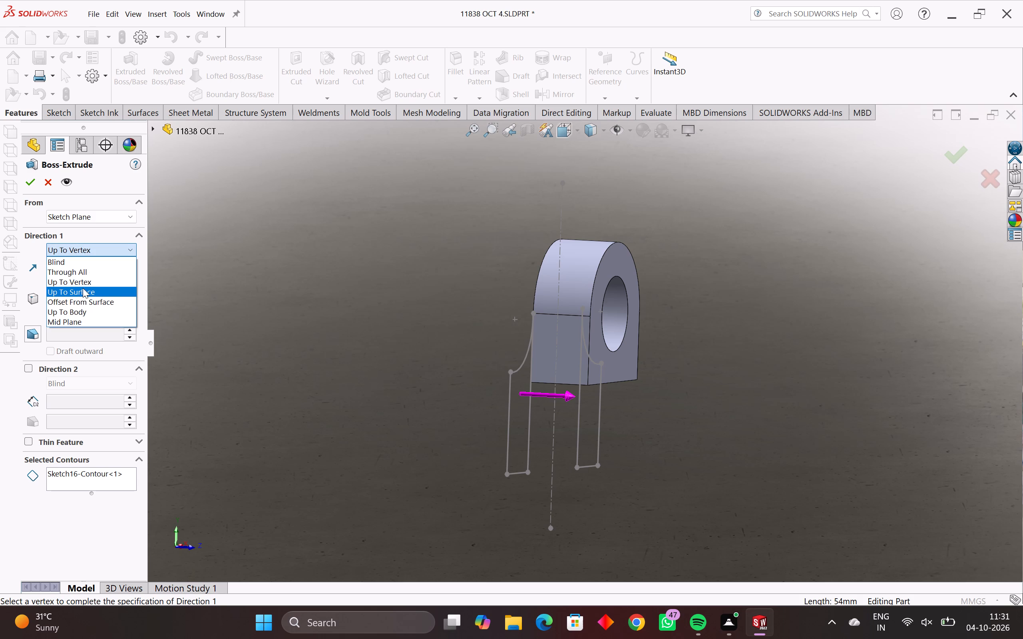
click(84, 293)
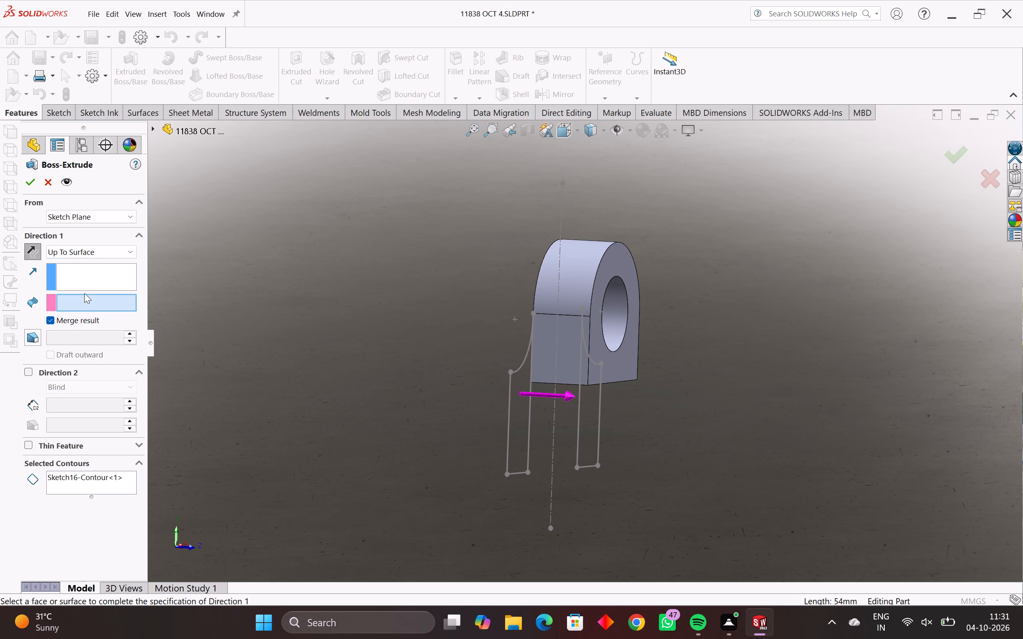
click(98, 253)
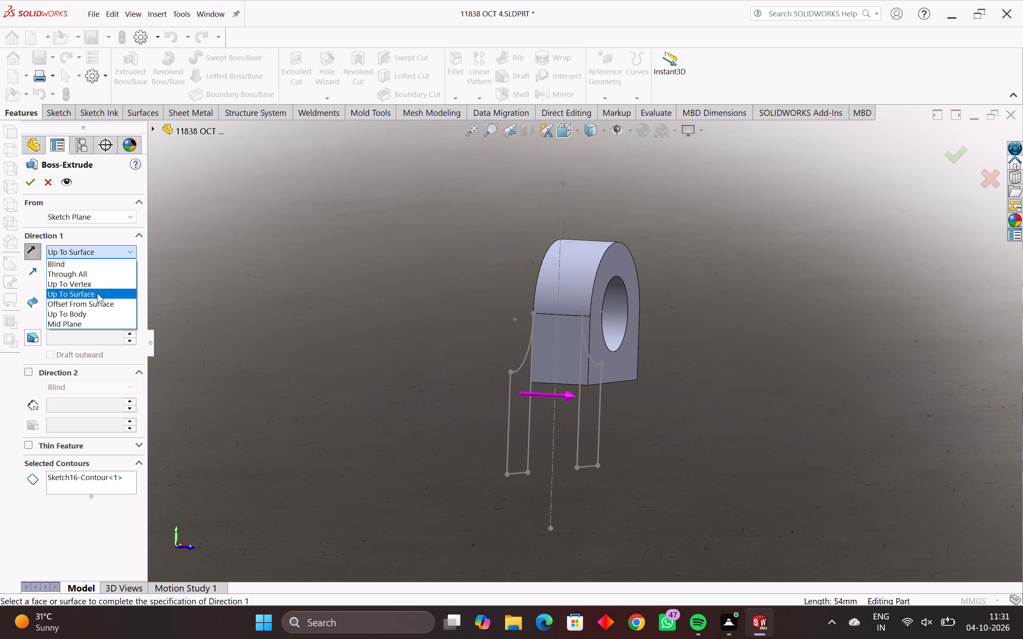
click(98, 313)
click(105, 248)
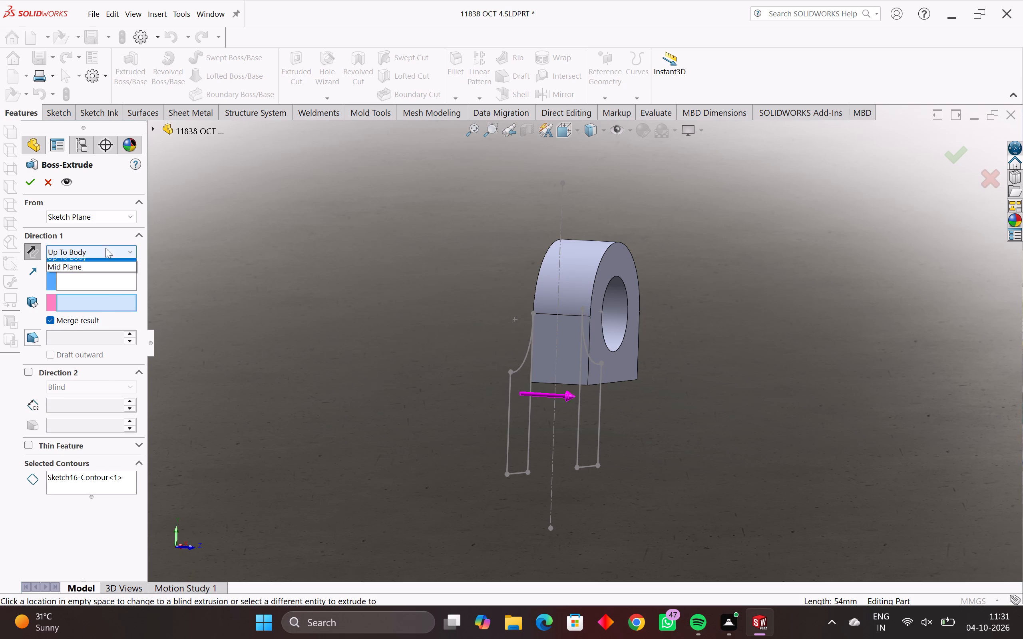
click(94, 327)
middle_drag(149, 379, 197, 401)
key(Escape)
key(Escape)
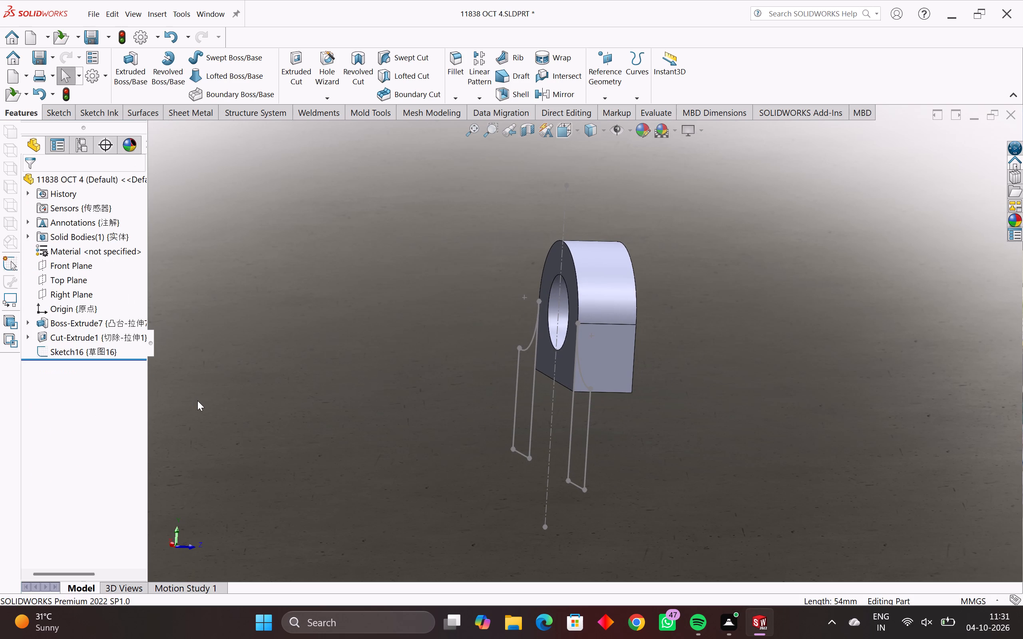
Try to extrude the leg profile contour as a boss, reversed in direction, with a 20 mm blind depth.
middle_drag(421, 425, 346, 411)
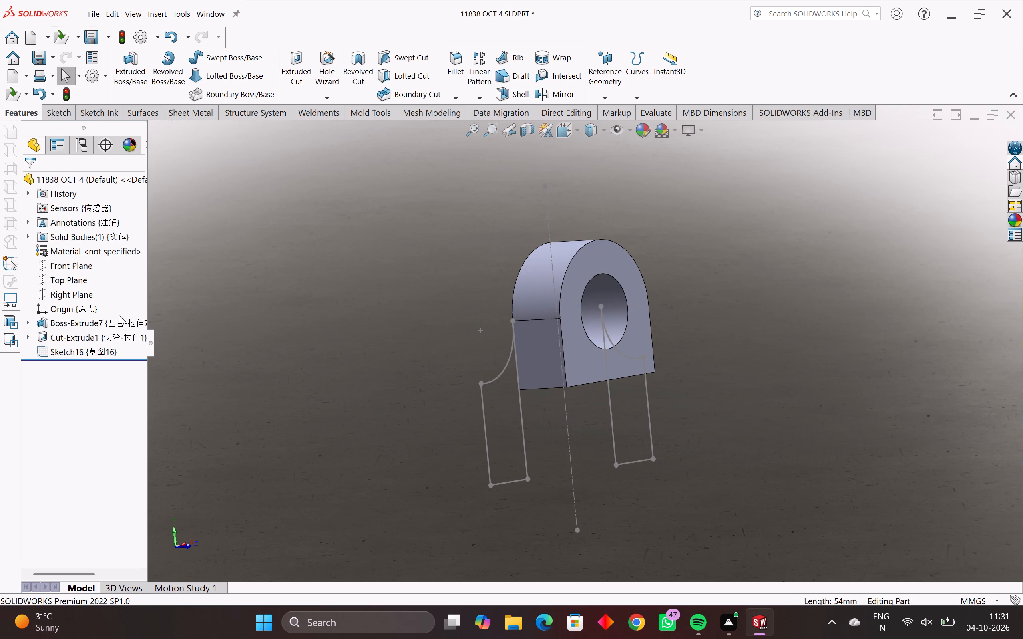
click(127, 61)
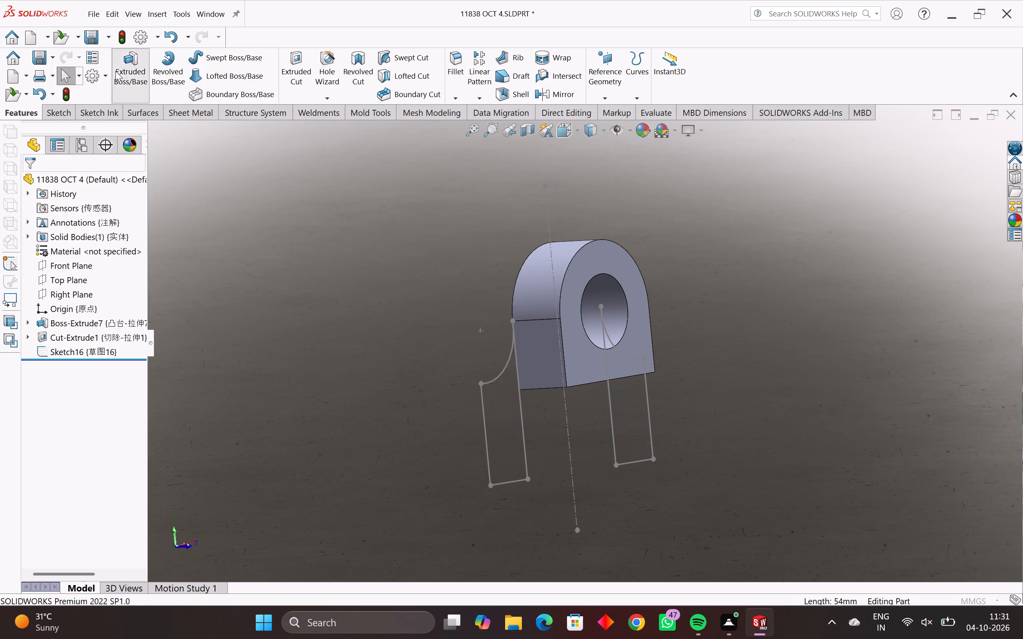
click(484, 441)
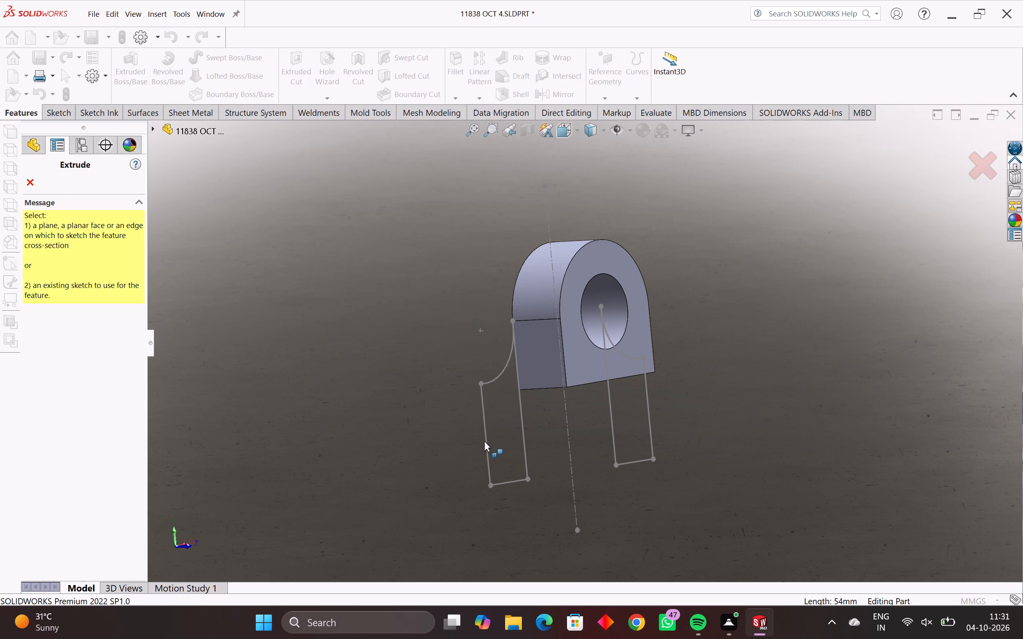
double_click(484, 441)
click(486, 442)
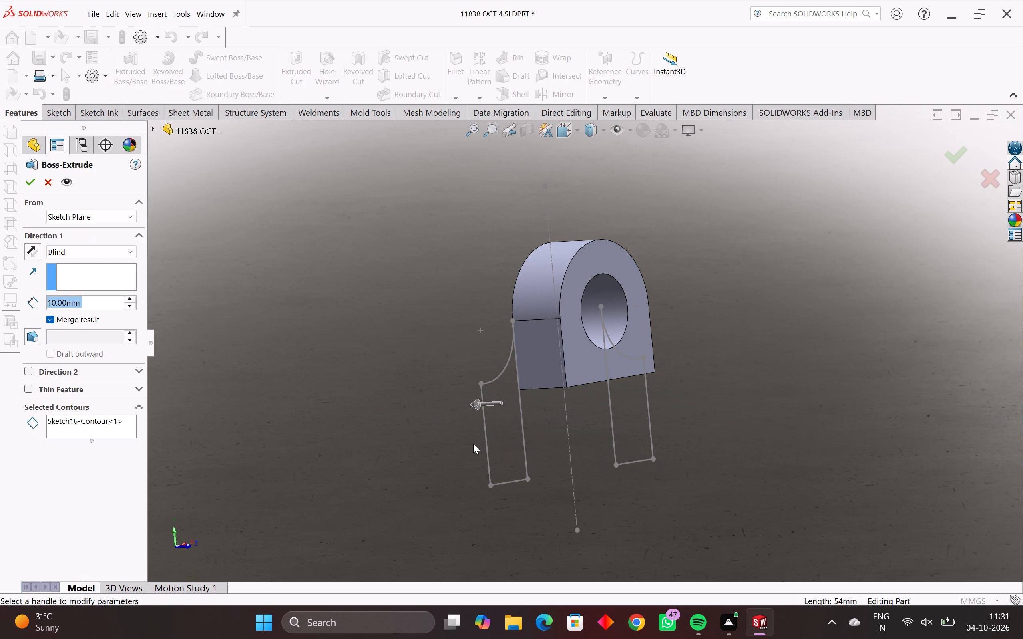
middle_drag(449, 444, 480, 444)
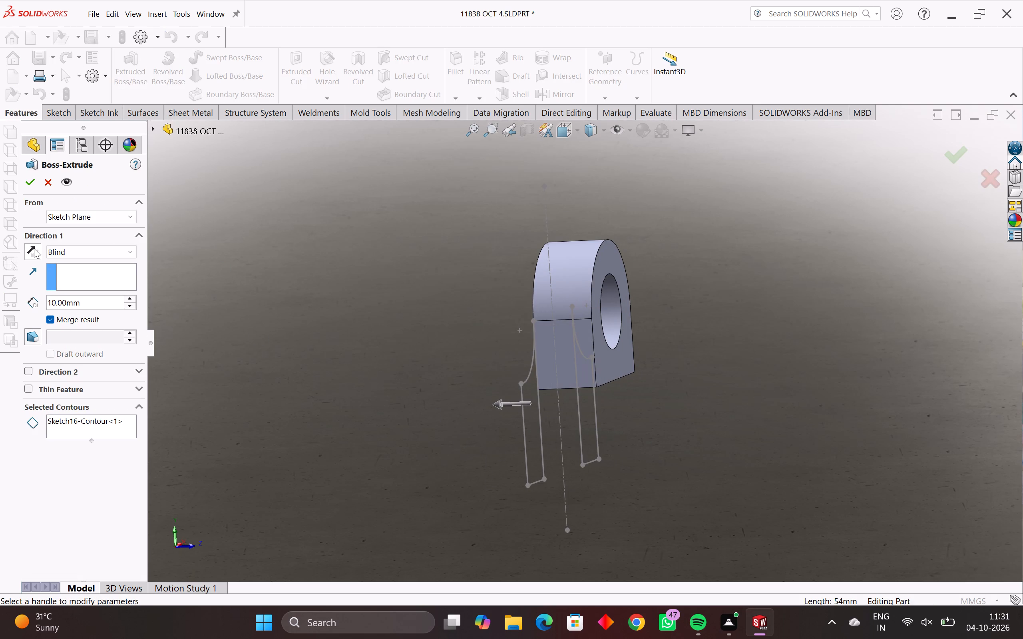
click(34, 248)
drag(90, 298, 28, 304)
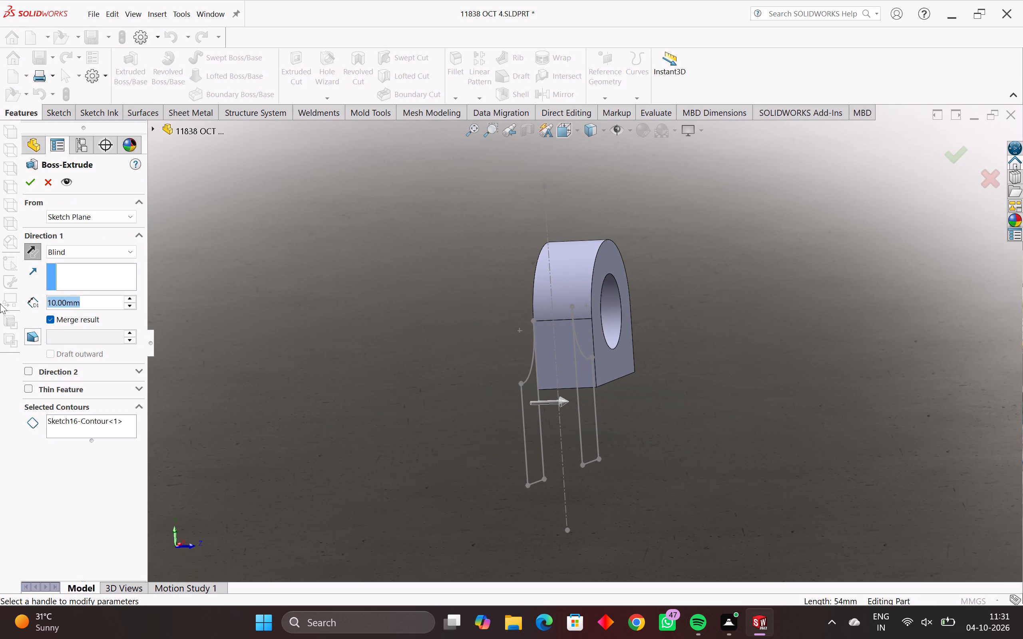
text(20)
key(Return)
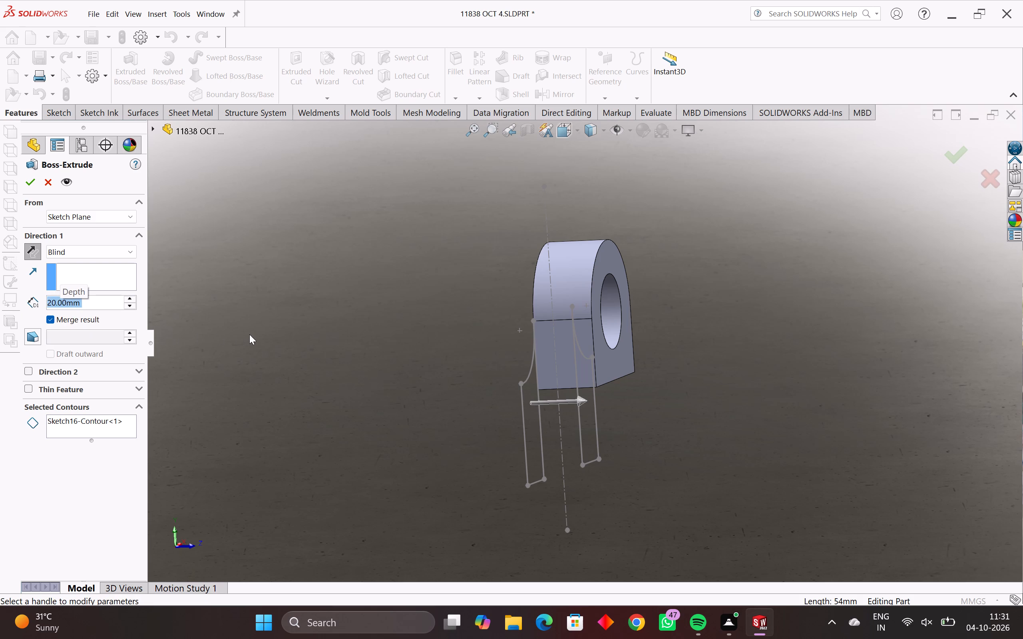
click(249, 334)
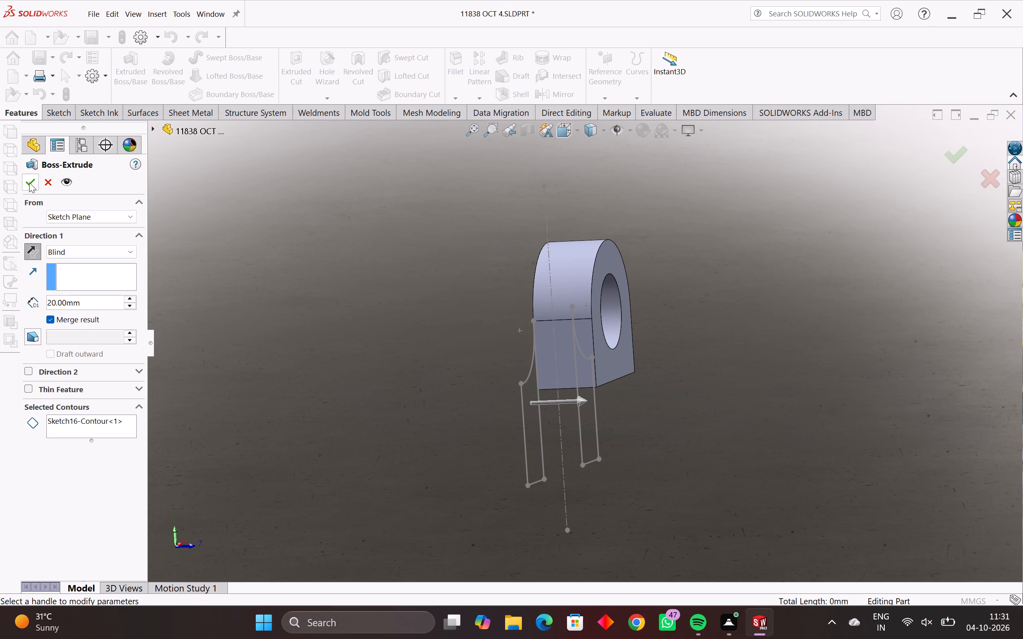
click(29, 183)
Examine up close where the leg's arc and inner vertical line meet the side of the arch body.
middle_drag(225, 329, 243, 334)
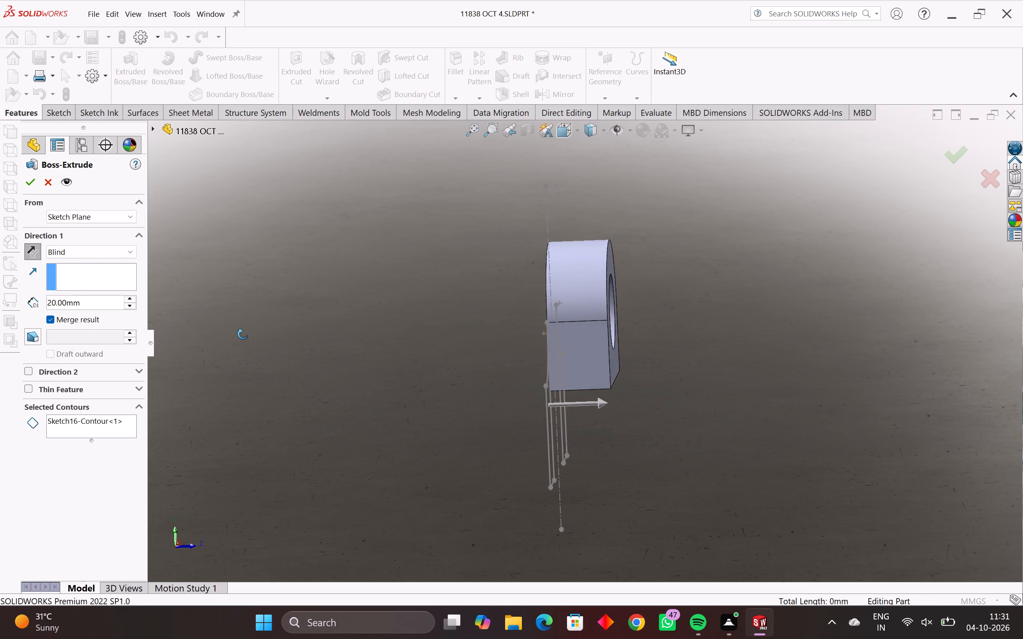
middle_drag(243, 334, 133, 323)
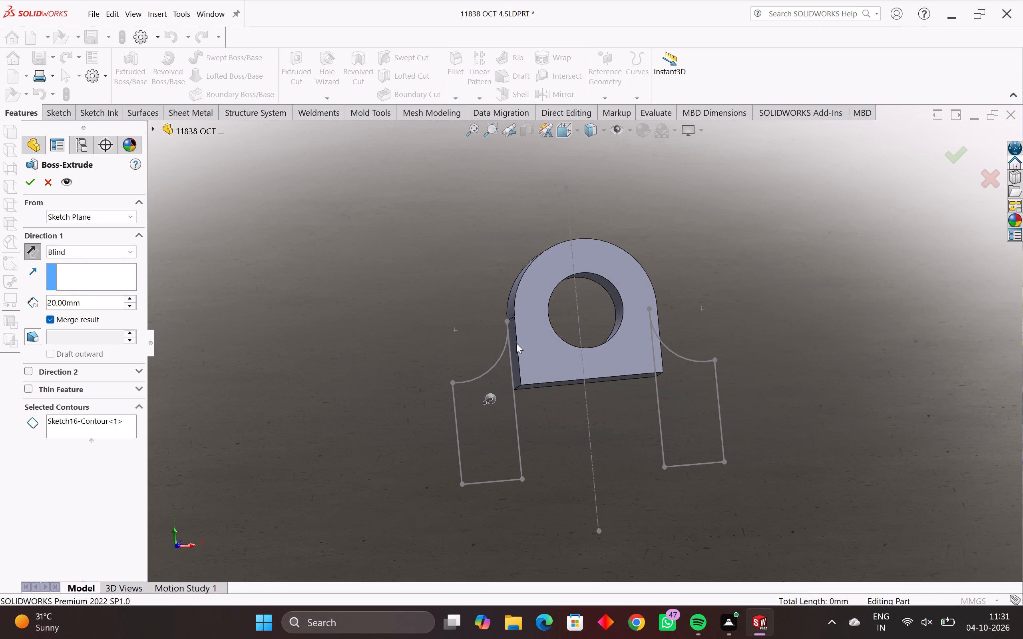
scroll(575, 350, up, 3)
scroll(476, 322, up, 3)
scroll(521, 312, up, 4)
scroll(476, 305, up, 4)
scroll(522, 301, up, 8)
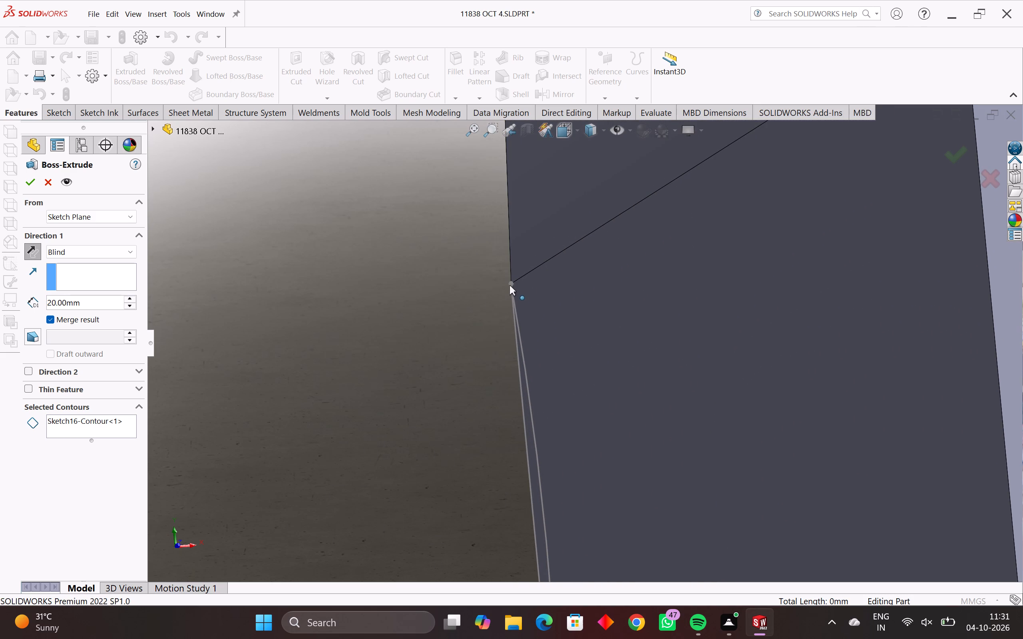
scroll(503, 398, down, 9)
scroll(582, 496, down, 3)
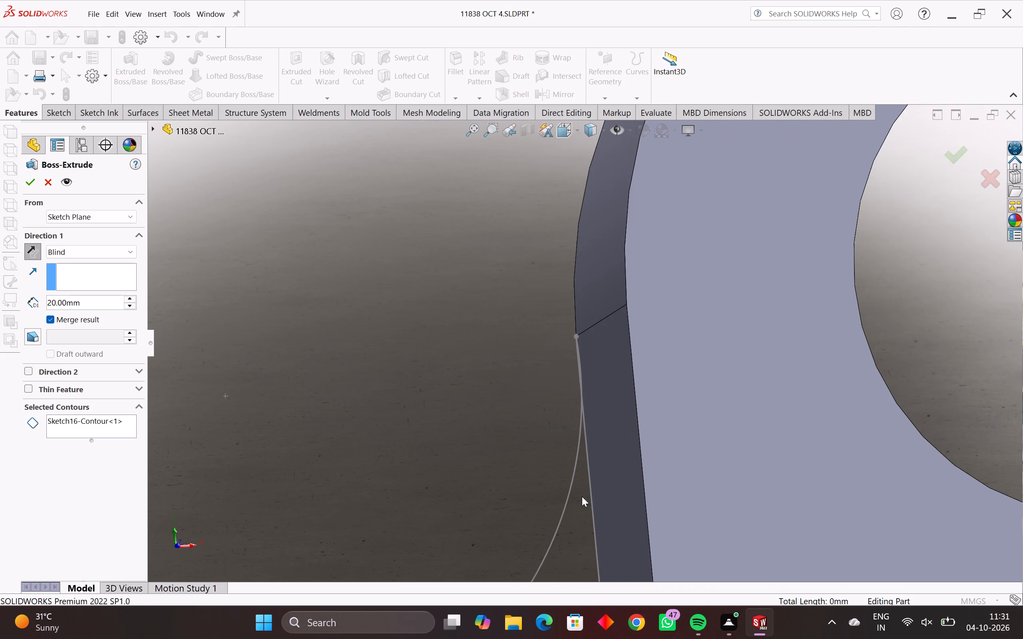
scroll(580, 507, down, 8)
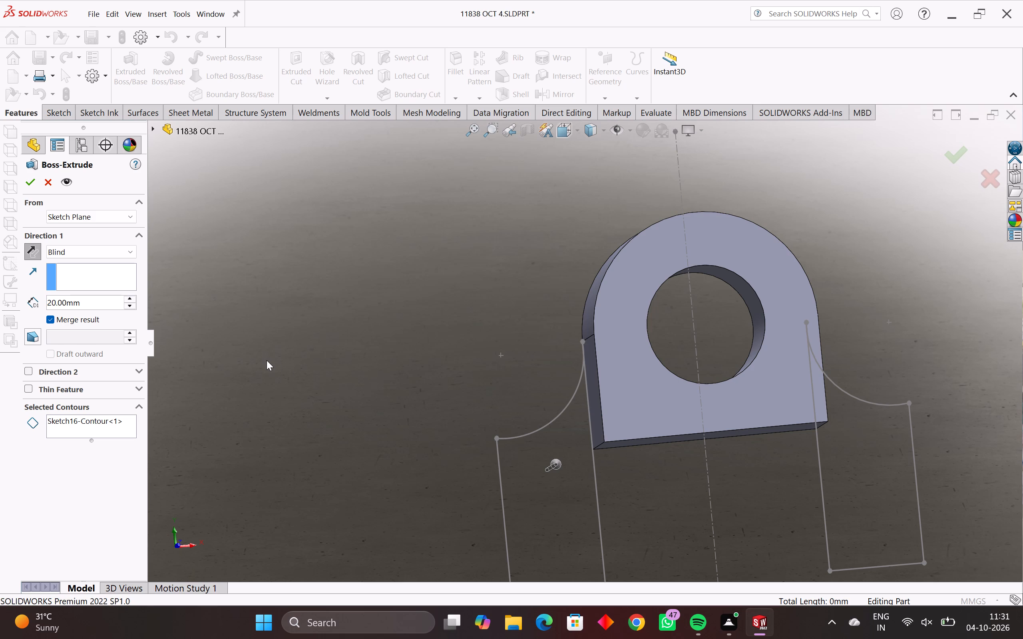
Cancel the leg extrusion and undo back into editing the leg profile sketch.
key(ctrl+z)
key(ctrl+z)
key(ctrl+z)
key(ctrl+z)
key(Escape)
key(Escape)
key(ctrl+z)
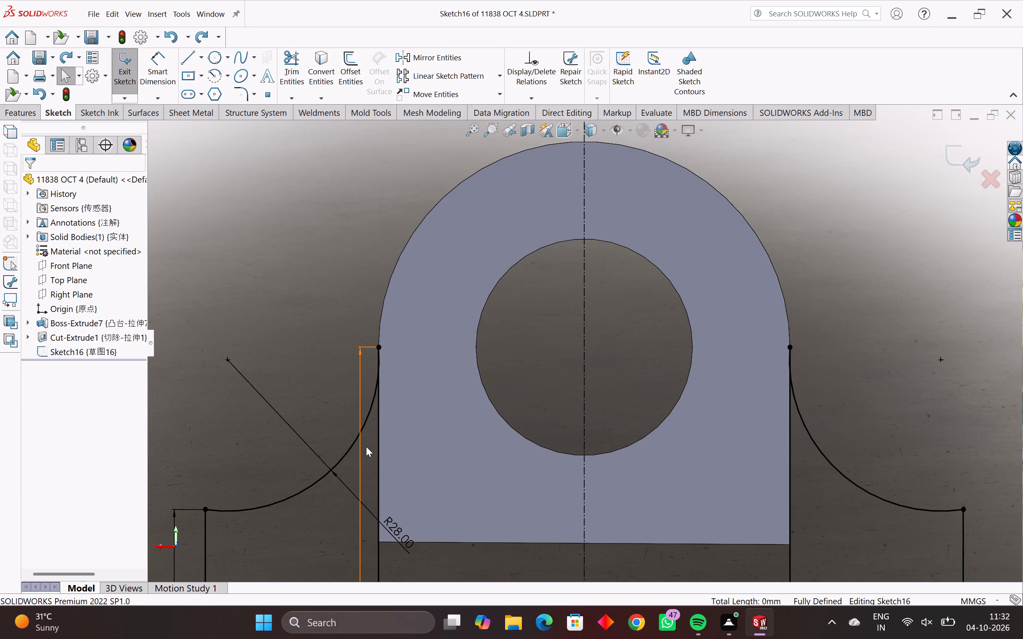
Trim the R28 leg's inner vertical line between its top endpoint and its crossing with the arc, using Trim to closest.
scroll(389, 377, up, 4)
scroll(425, 366, up, 5)
scroll(490, 325, up, 3)
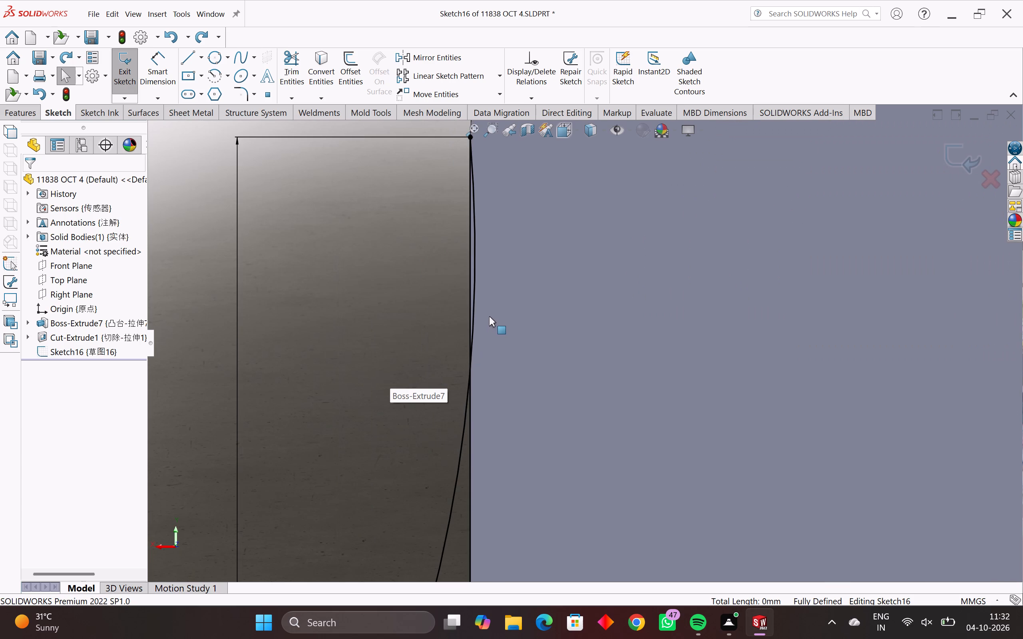
scroll(485, 308, down, 2)
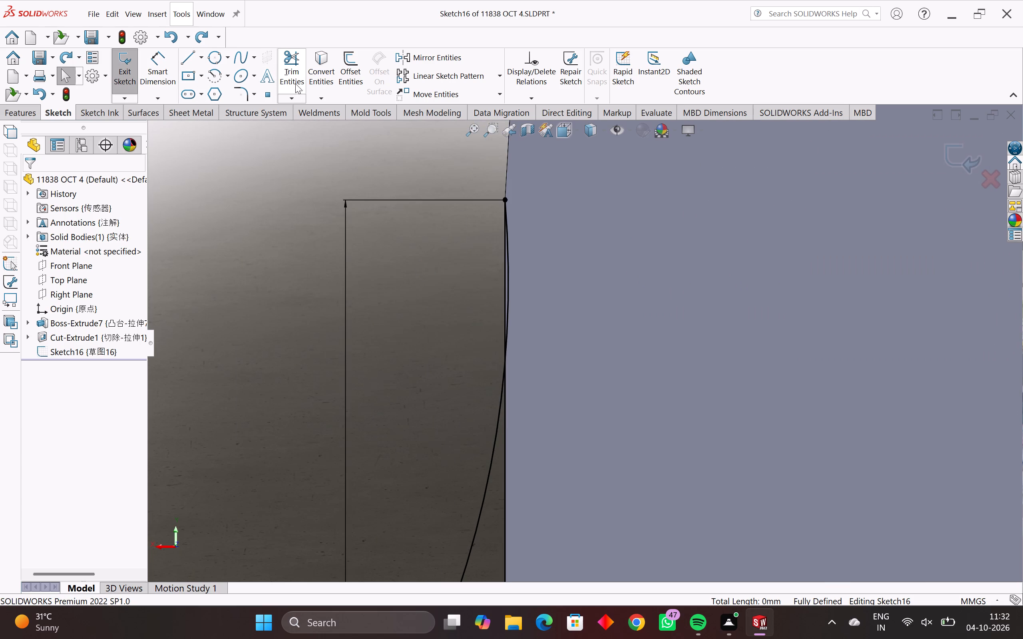
click(290, 64)
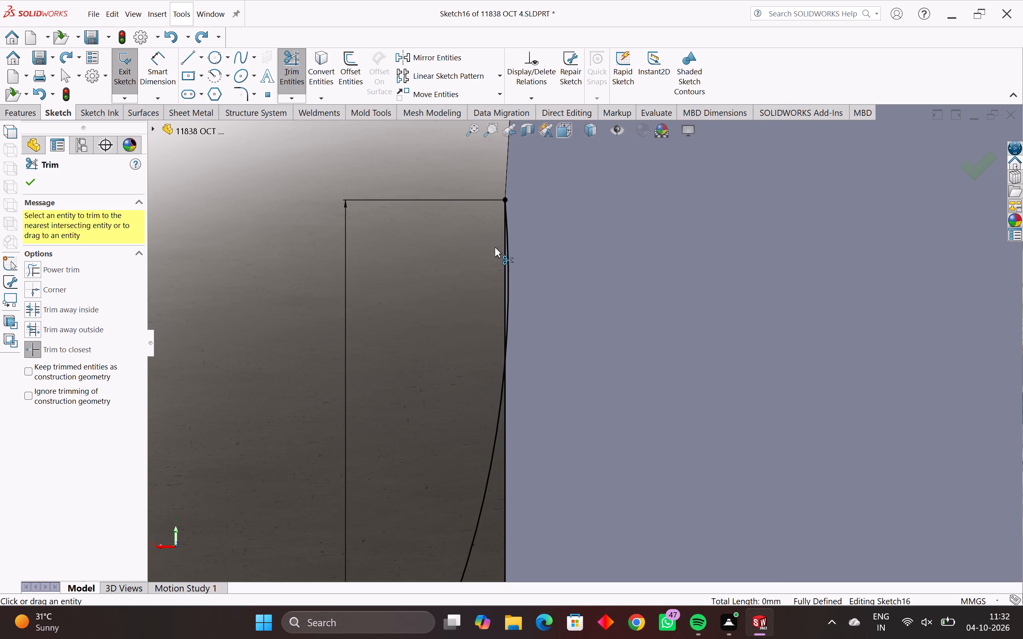
click(504, 266)
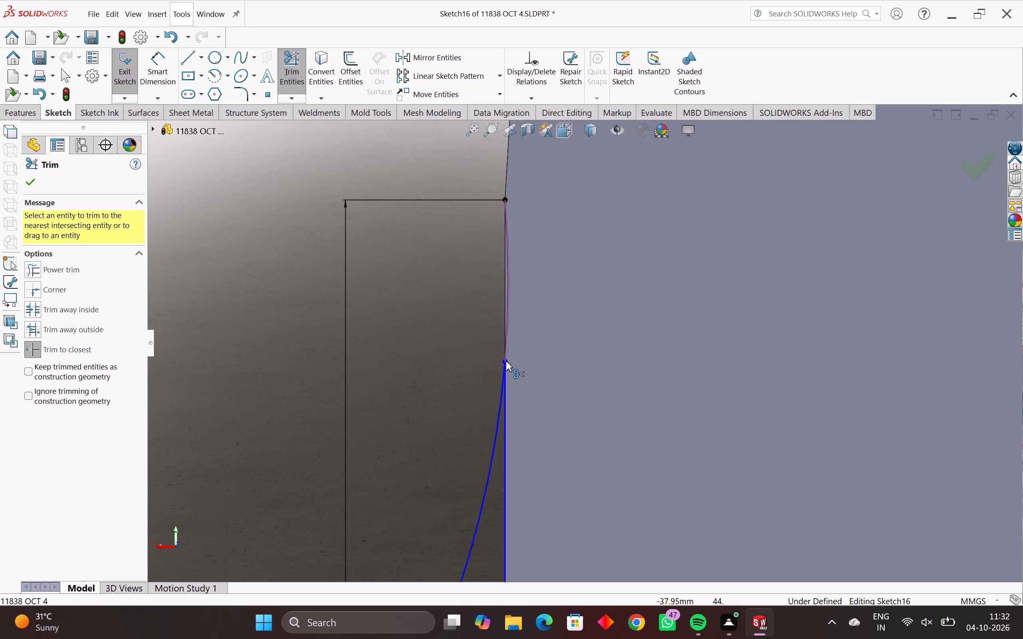
Trim the same short top segment from the mirrored leg's inner vertical line, above its crossing with the arc.
scroll(506, 365, down, 3)
scroll(536, 426, down, 1)
middle_drag(542, 451, 600, 451)
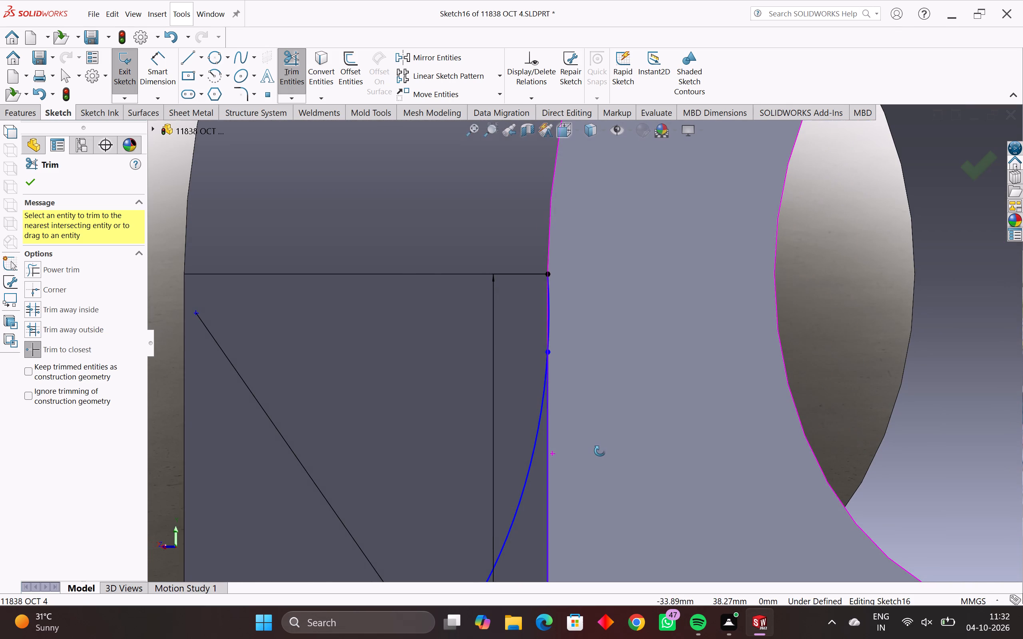
middle_drag(600, 451, 600, 452)
scroll(590, 456, down, 2)
middle_drag(584, 460, 537, 466)
scroll(768, 387, down, 2)
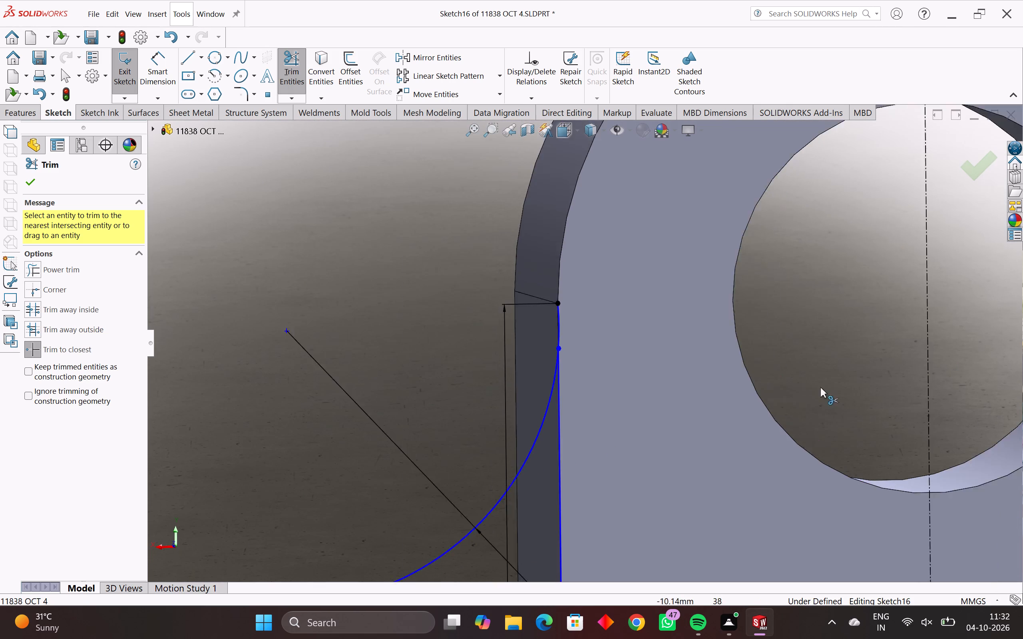
scroll(820, 387, down, 7)
scroll(806, 349, up, 3)
scroll(691, 341, up, 4)
scroll(635, 340, up, 3)
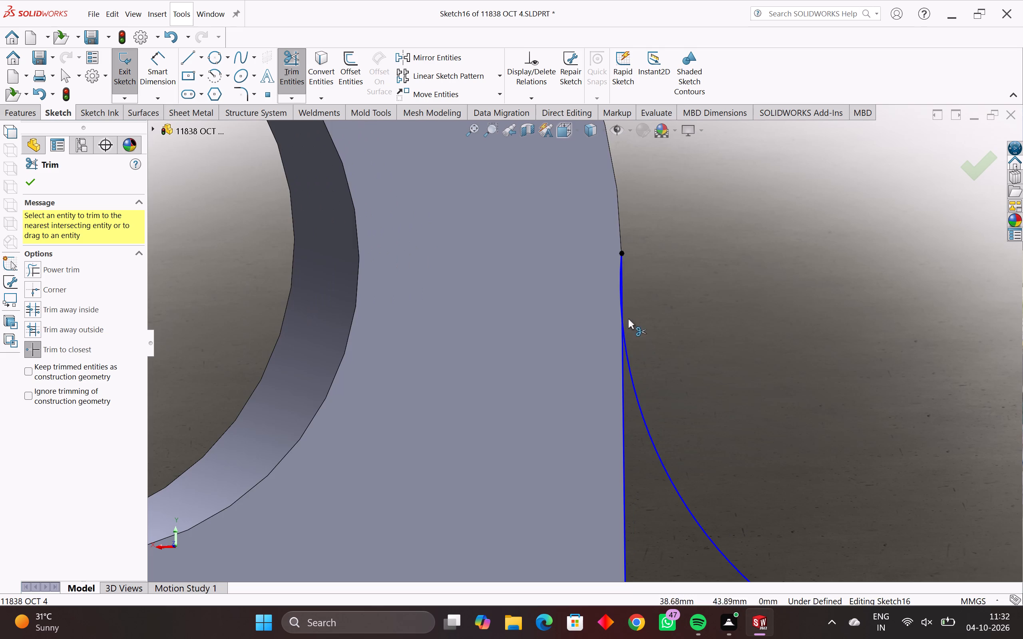
scroll(610, 304, up, 11)
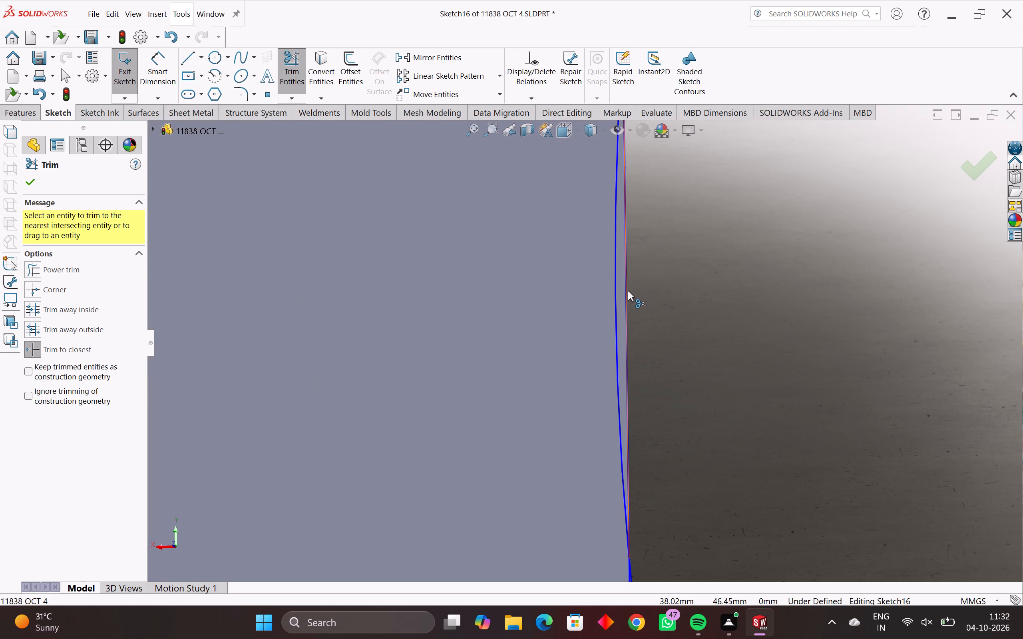
click(627, 292)
scroll(638, 301, down, 7)
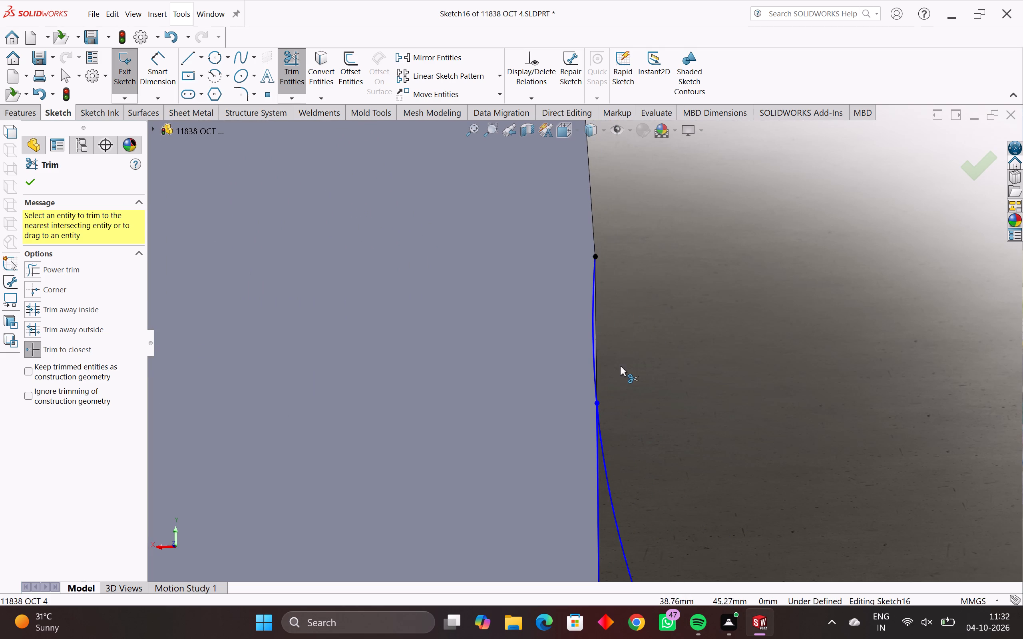
middle_drag(619, 408, 627, 412)
scroll(627, 412, down, 3)
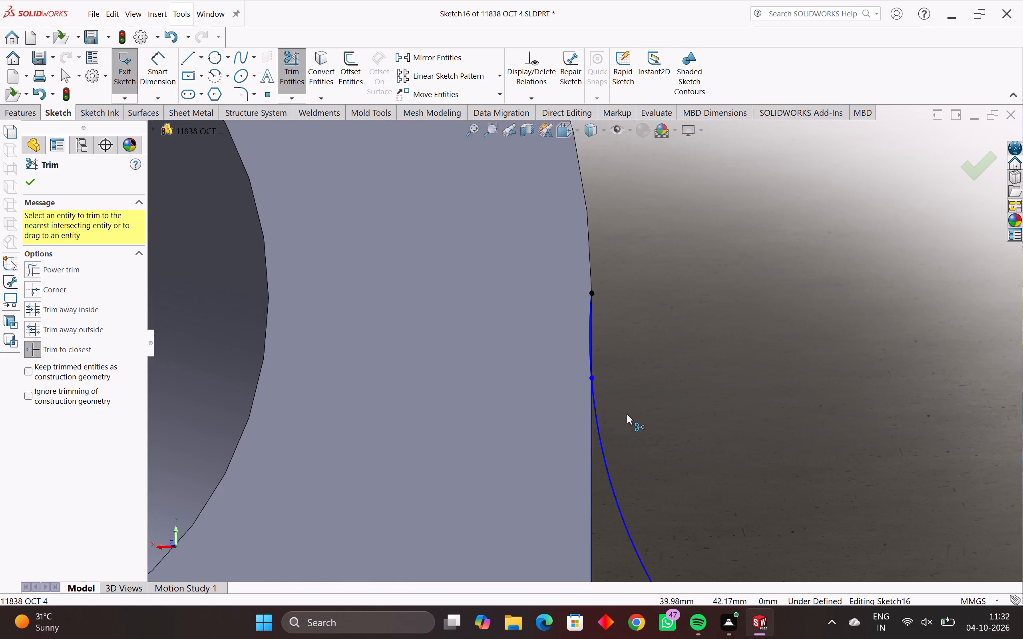
scroll(624, 419, down, 7)
scroll(605, 451, down, 2)
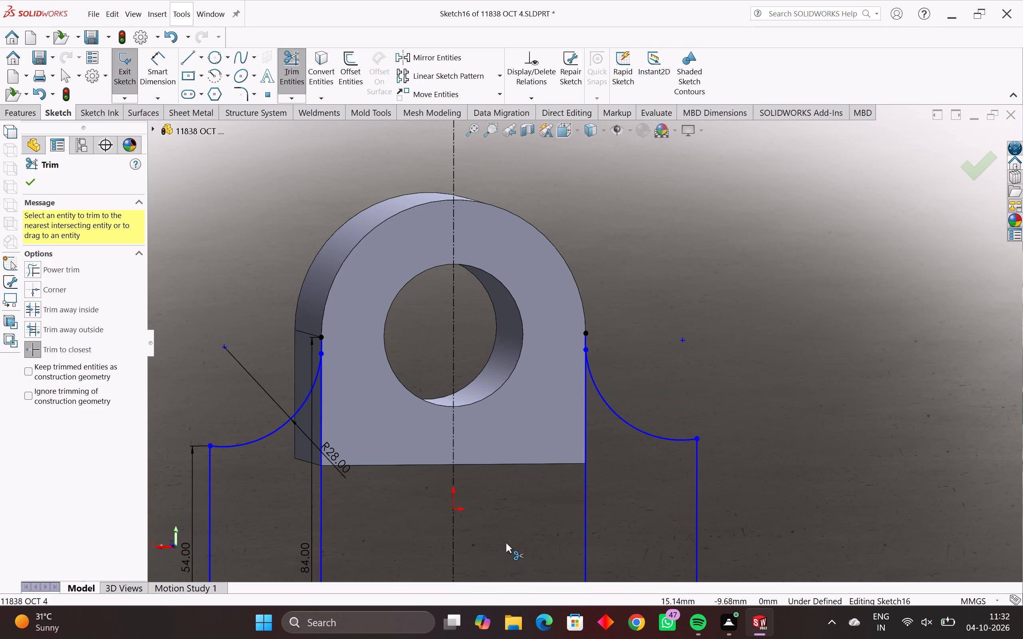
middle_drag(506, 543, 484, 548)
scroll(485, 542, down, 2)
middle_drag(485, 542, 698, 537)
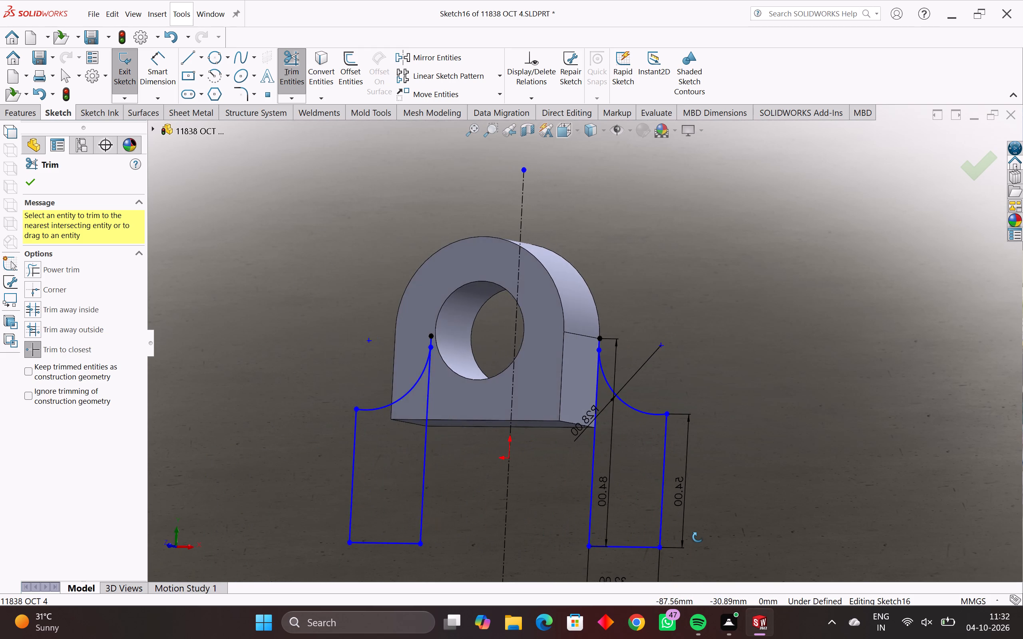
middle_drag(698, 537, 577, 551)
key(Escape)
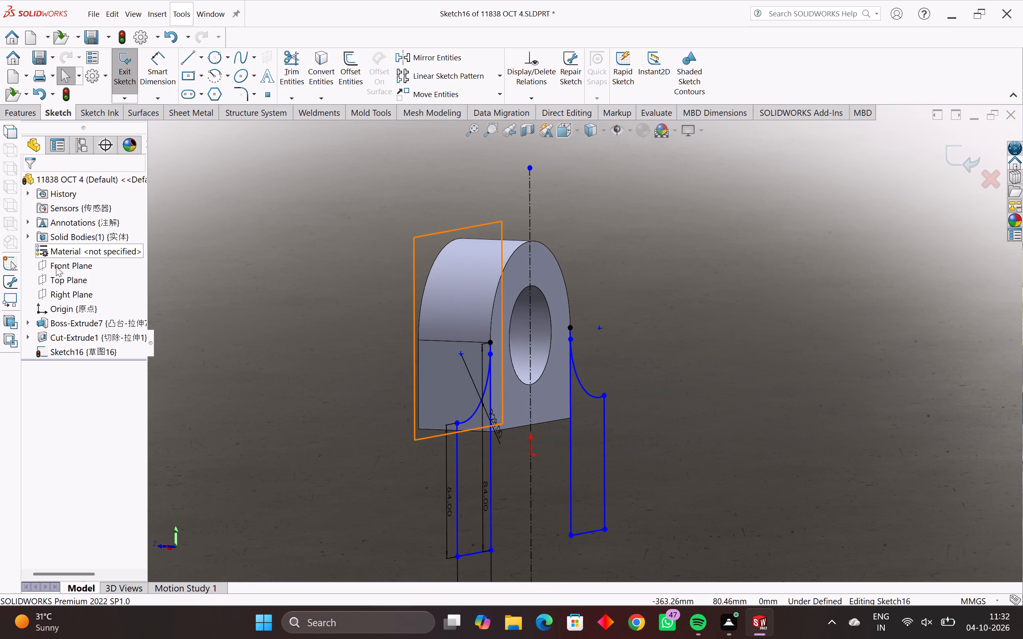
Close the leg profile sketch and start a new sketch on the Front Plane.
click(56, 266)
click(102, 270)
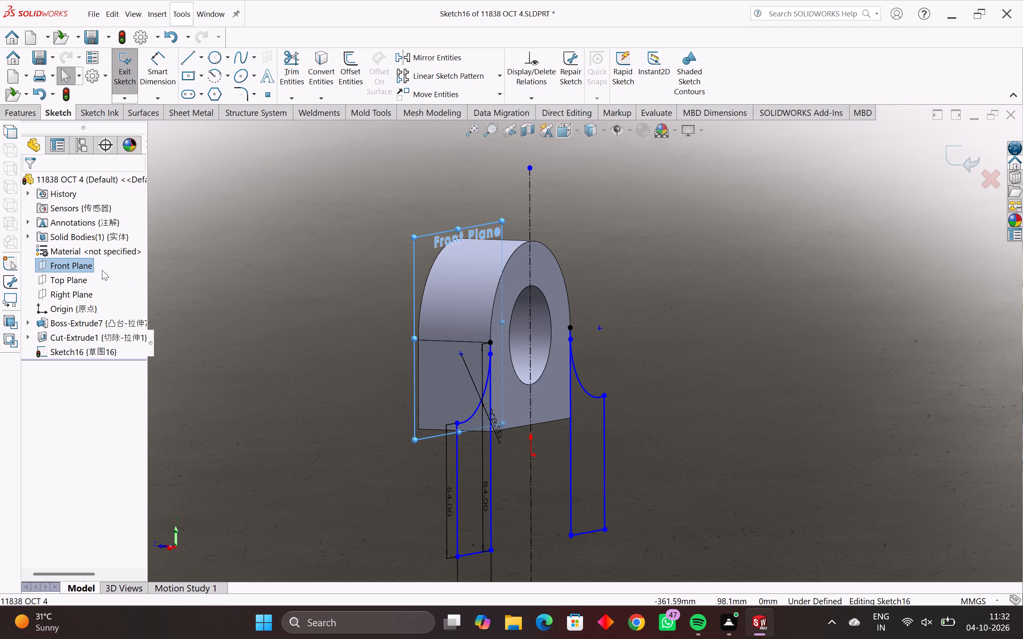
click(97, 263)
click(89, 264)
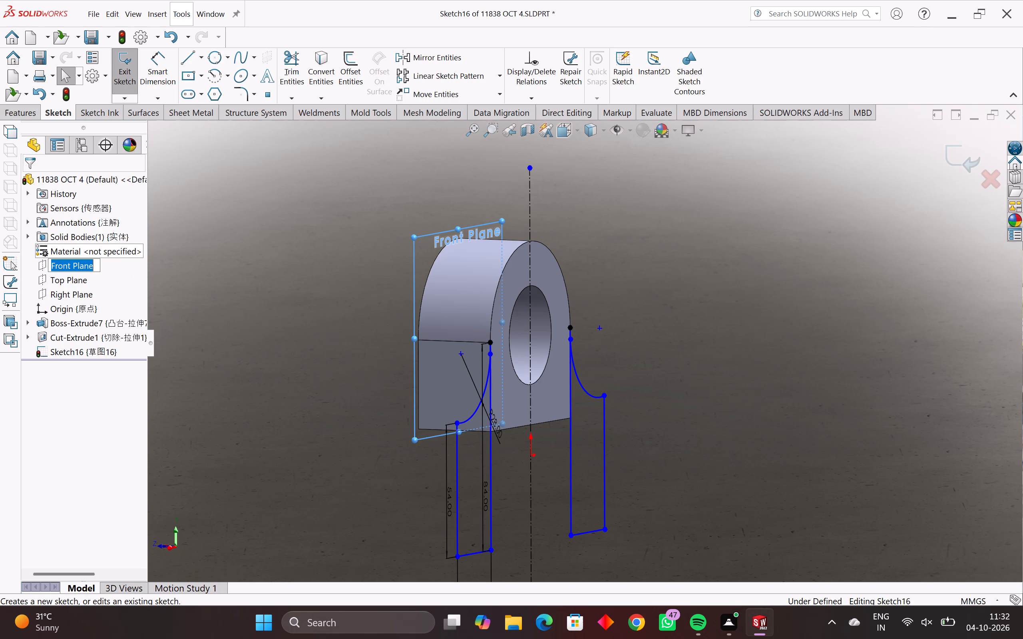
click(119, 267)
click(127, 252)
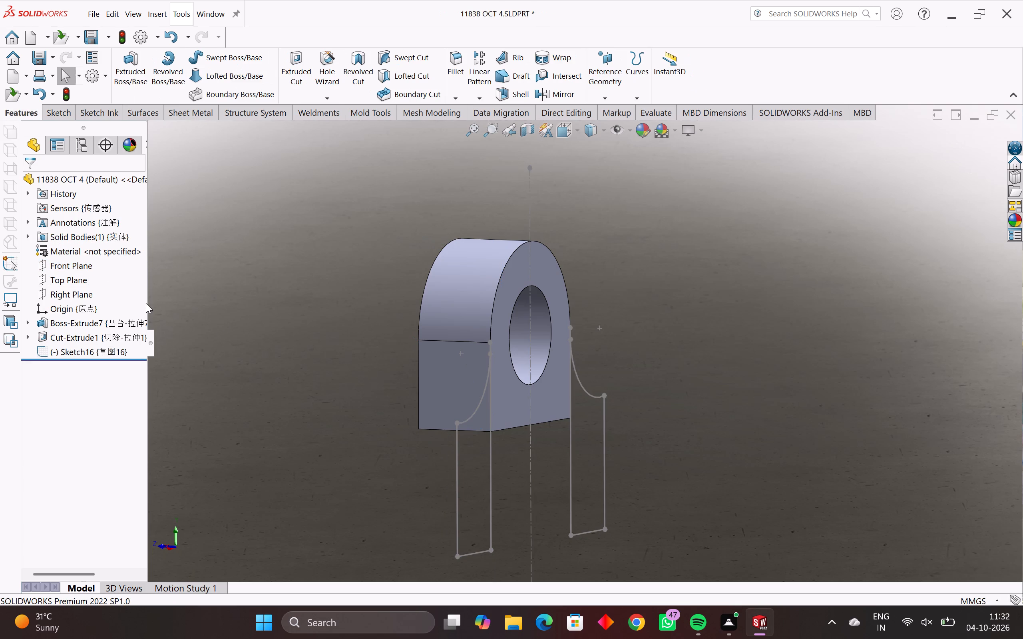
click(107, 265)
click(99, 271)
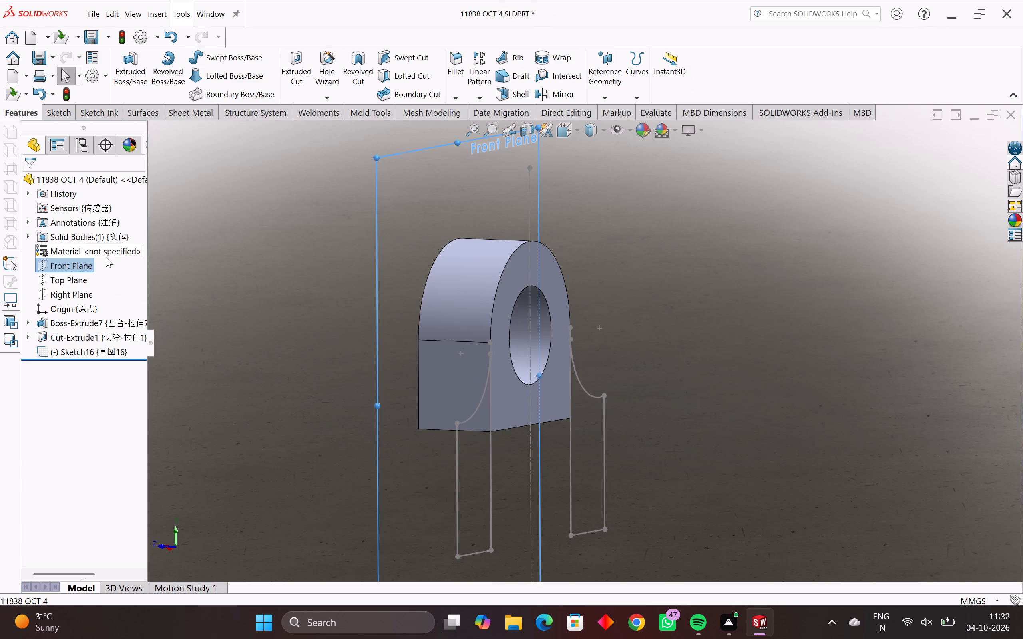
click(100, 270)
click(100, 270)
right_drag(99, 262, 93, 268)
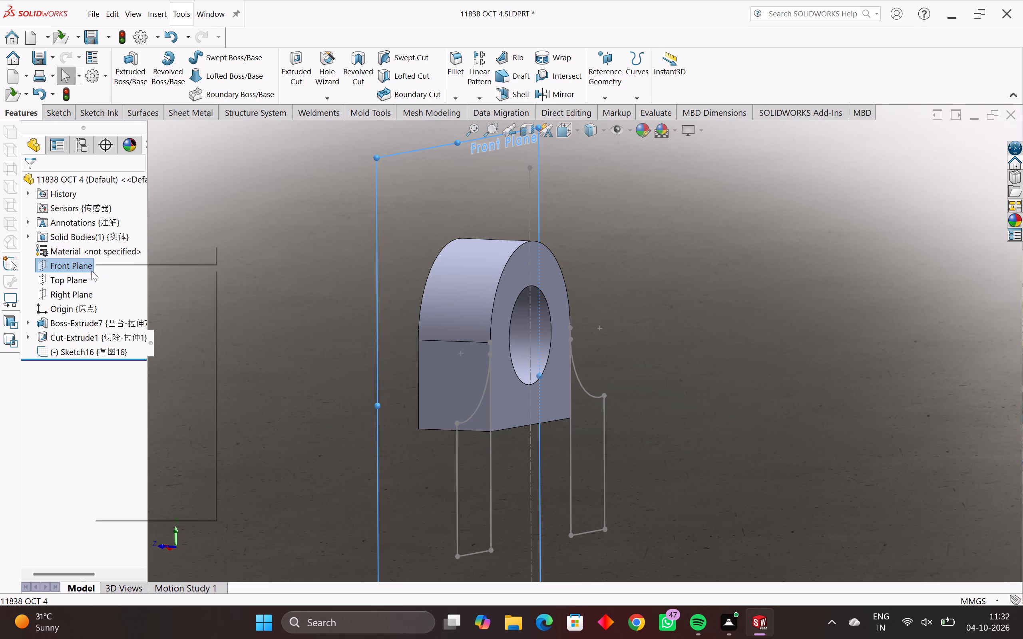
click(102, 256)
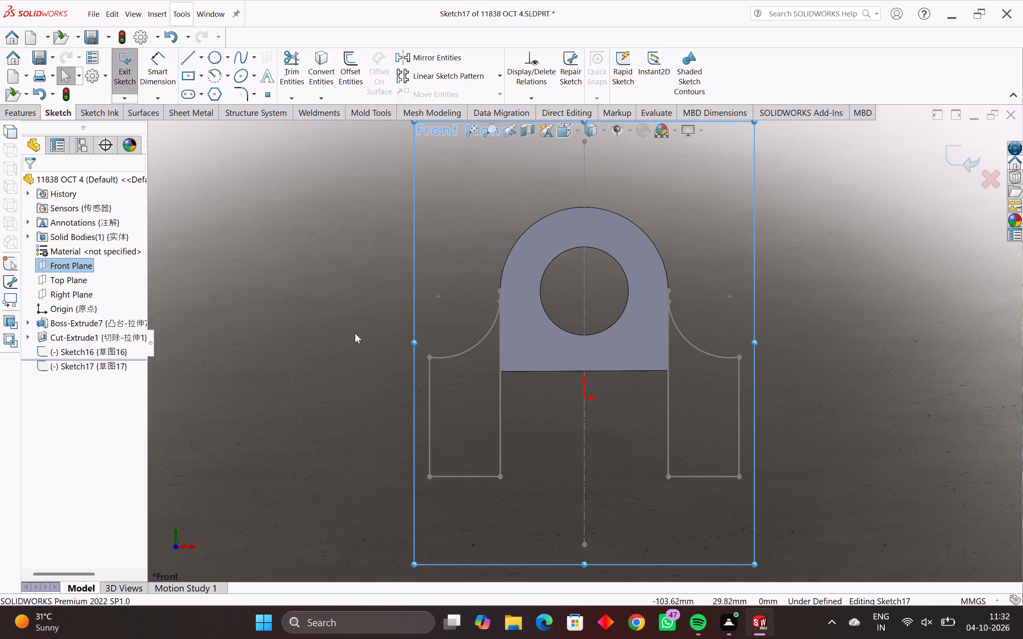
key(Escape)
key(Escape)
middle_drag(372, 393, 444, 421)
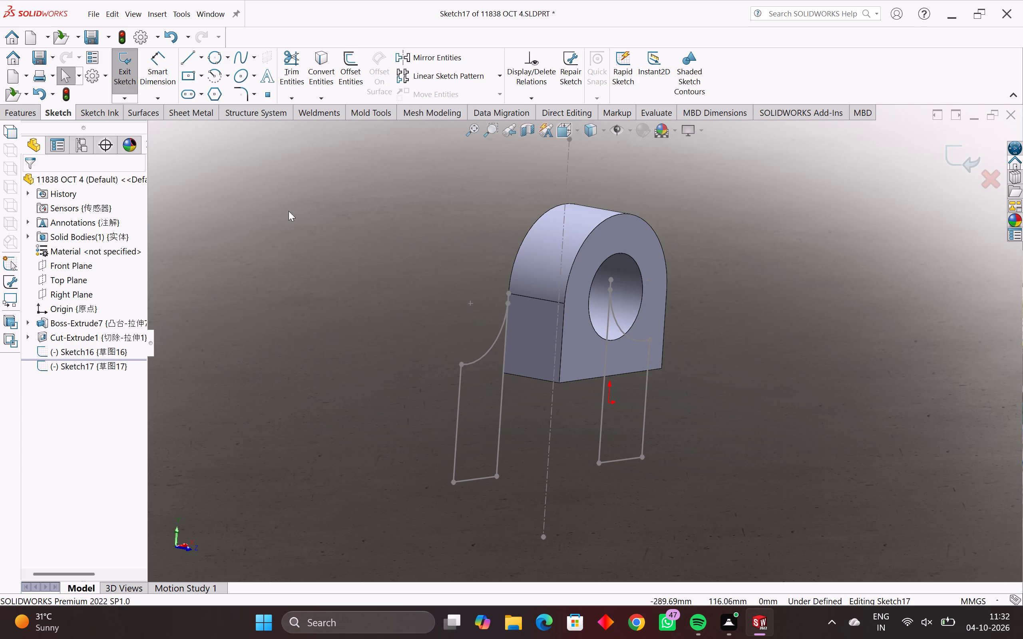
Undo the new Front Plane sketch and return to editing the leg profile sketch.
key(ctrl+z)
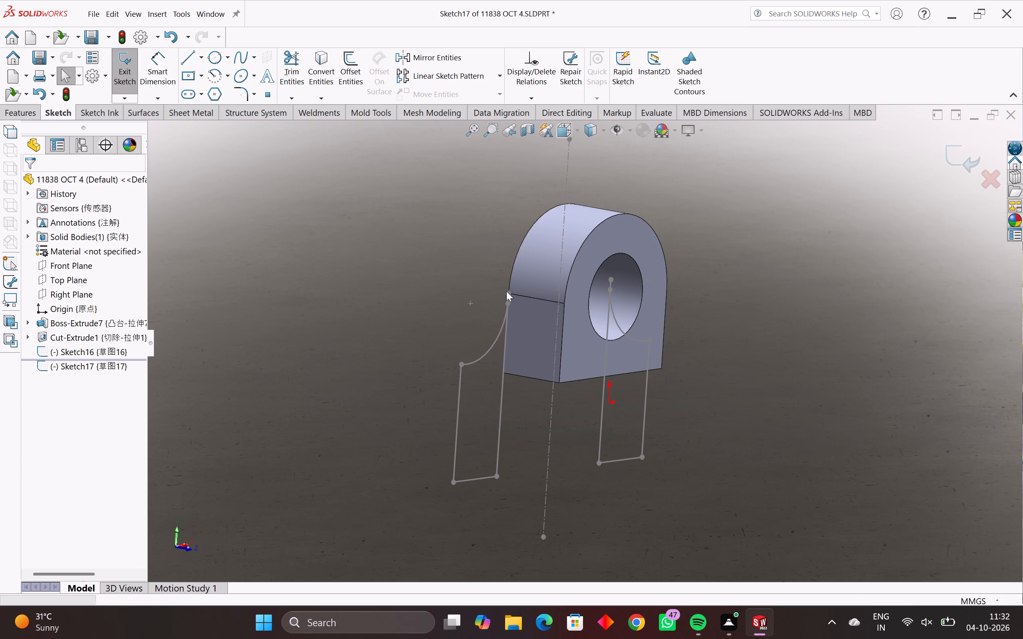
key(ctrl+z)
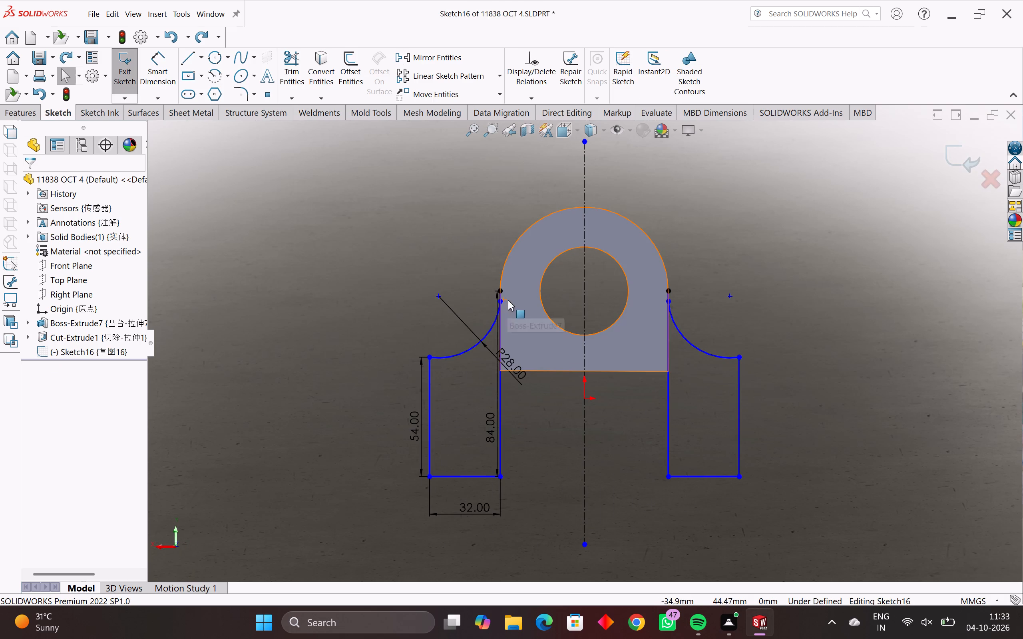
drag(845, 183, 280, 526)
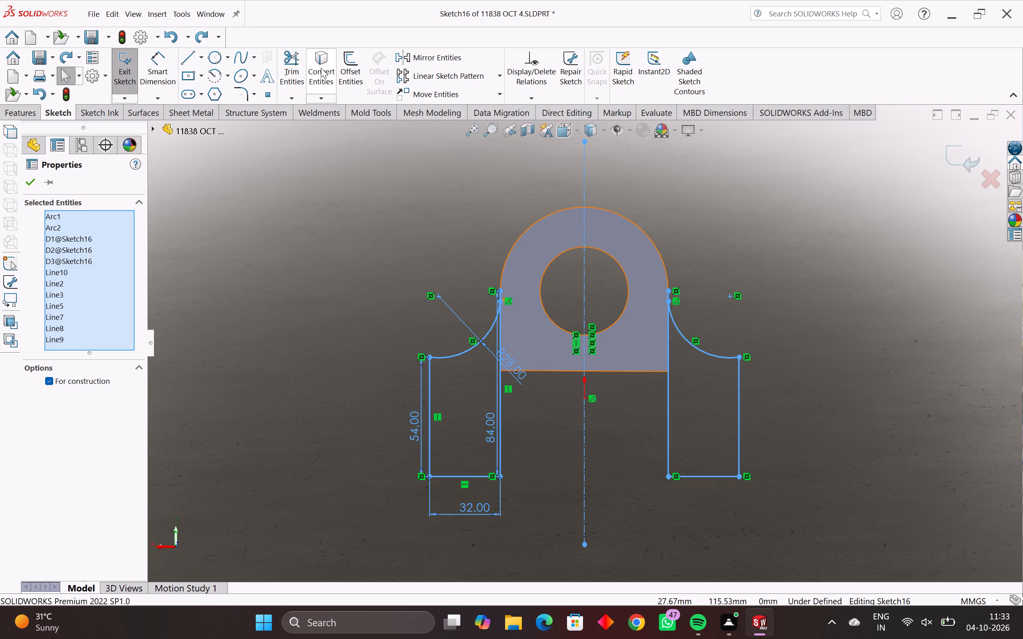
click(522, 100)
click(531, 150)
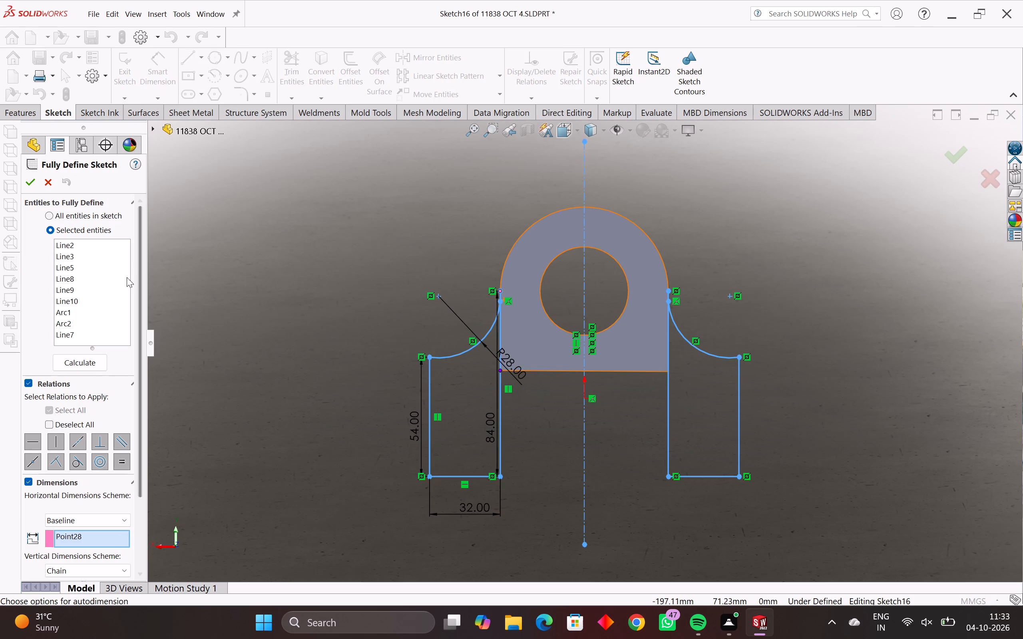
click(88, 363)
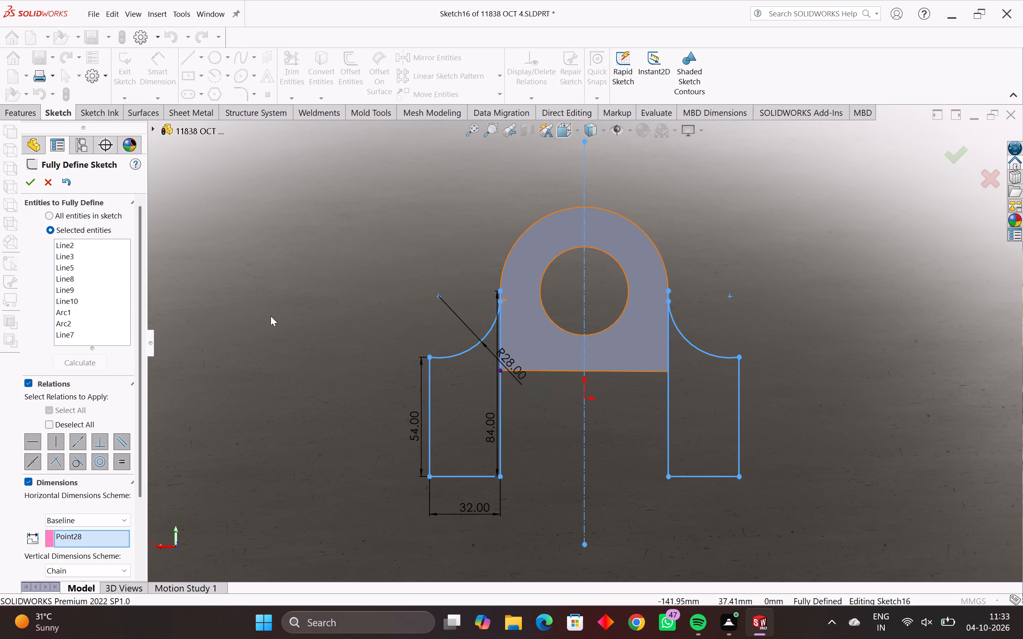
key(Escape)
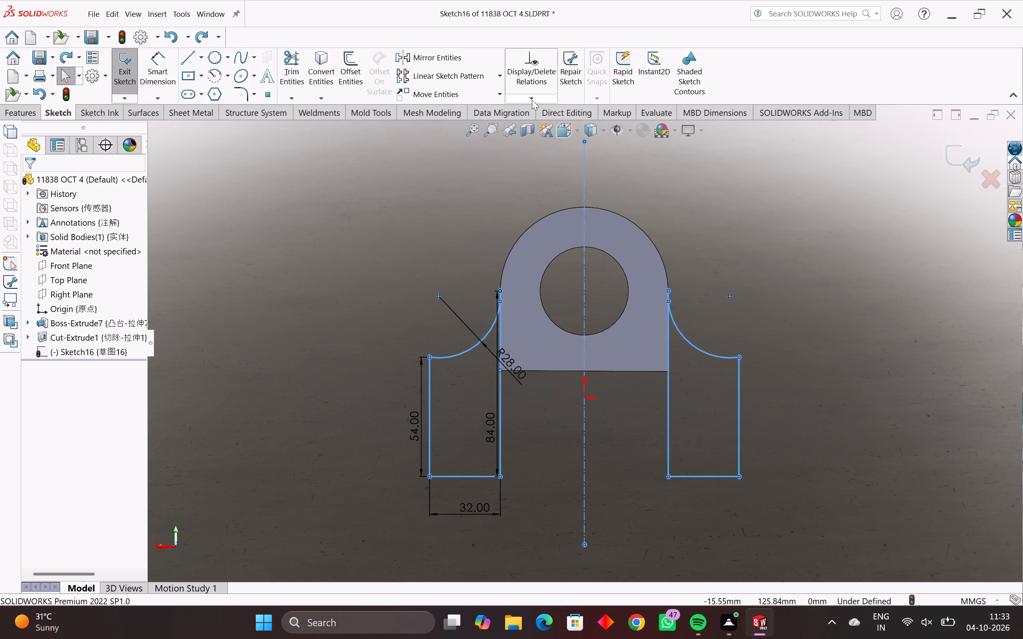
Fully define the sketch for all selected entities of both leg profiles, calculating the missing relations and dimensions.
click(536, 99)
click(551, 151)
drag(738, 183, 358, 528)
click(70, 372)
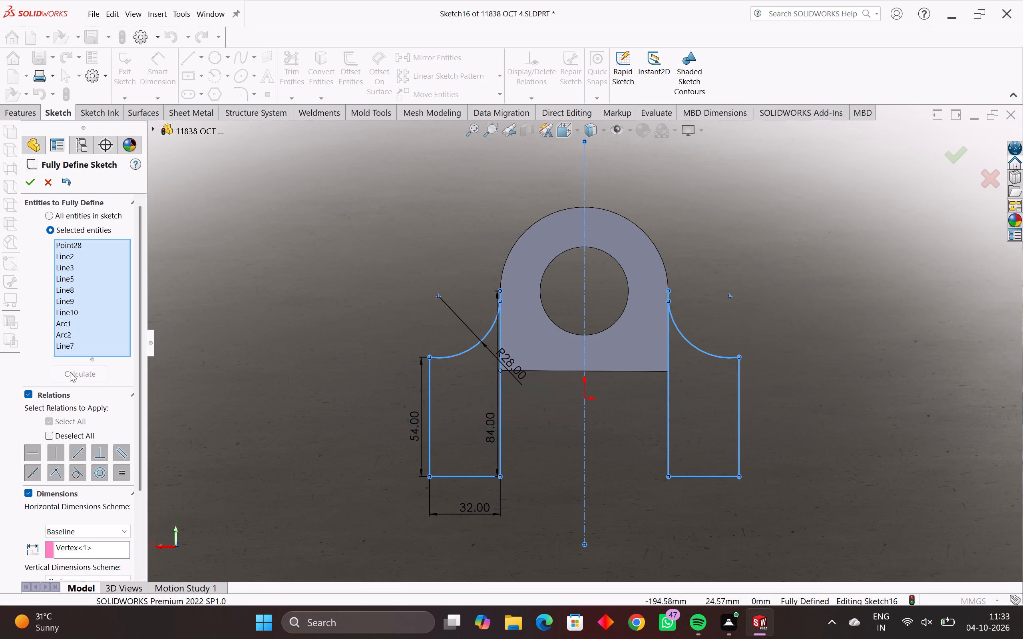
click(35, 183)
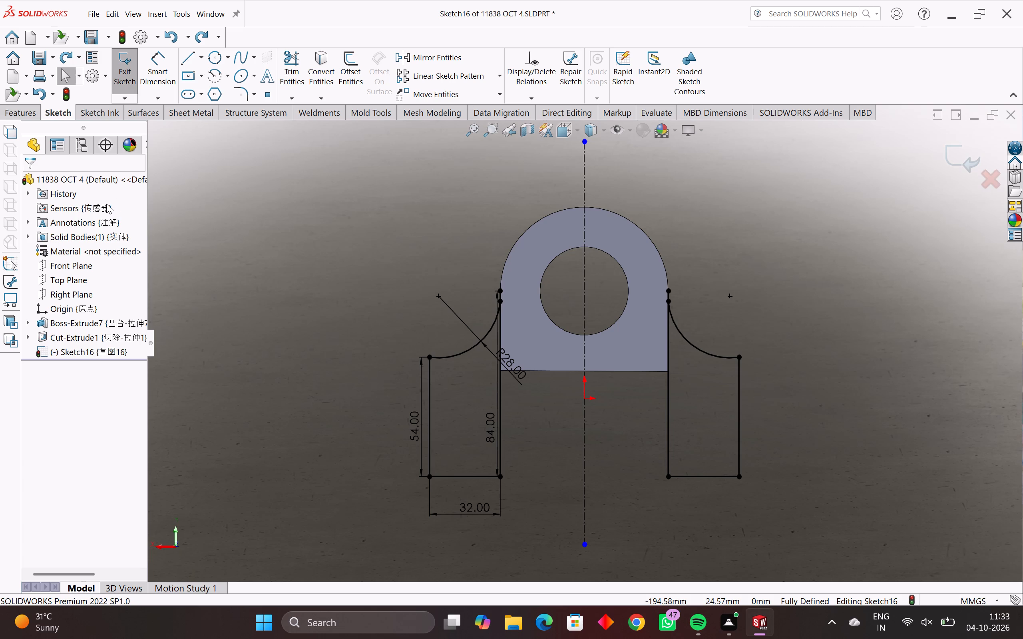
Examine the two leg profiles in relation to the arch body.
scroll(113, 191, down, 1)
scroll(635, 346, down, 1)
scroll(598, 338, up, 1)
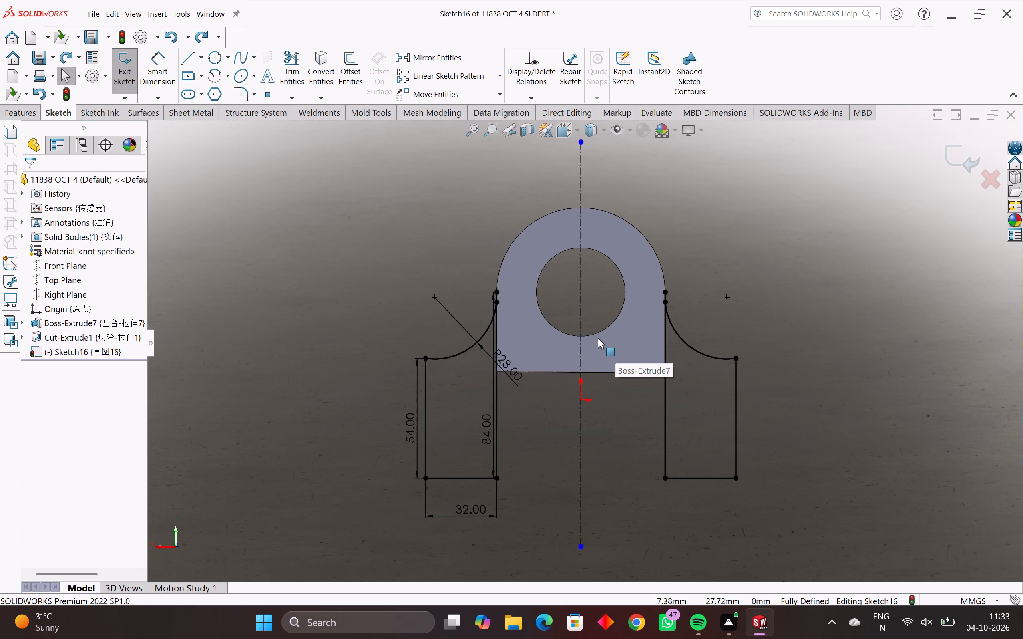
scroll(593, 345, down, 2)
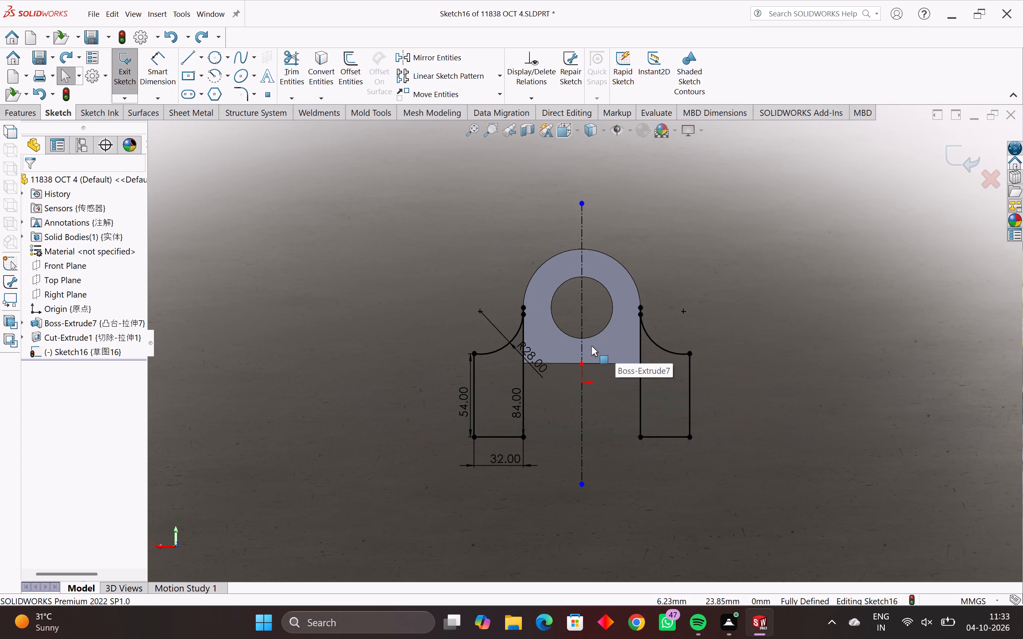
scroll(581, 351, down, 1)
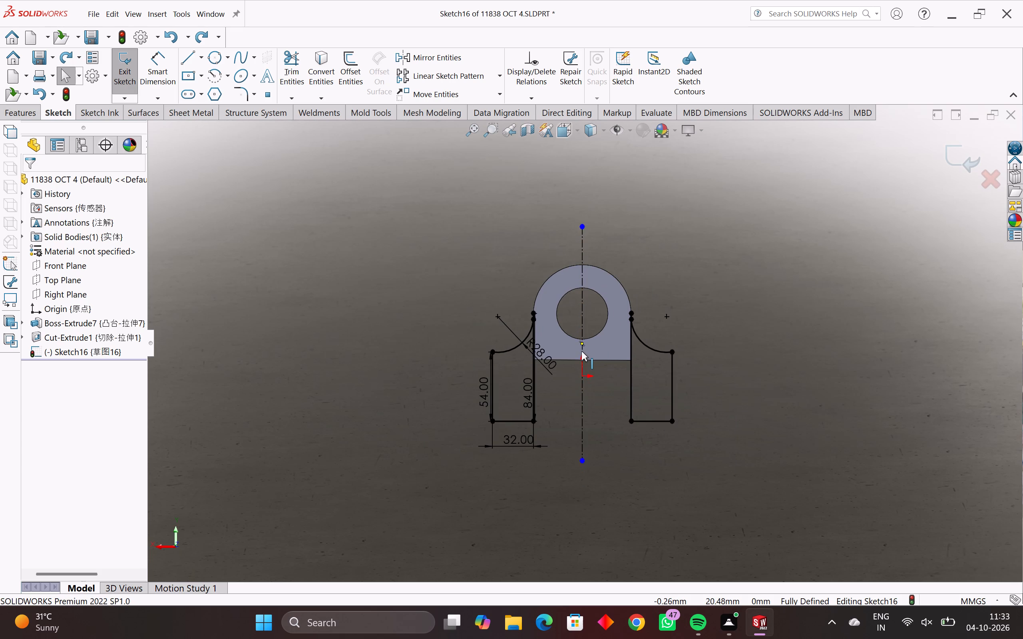
scroll(585, 348, up, 3)
middle_drag(524, 425, 527, 426)
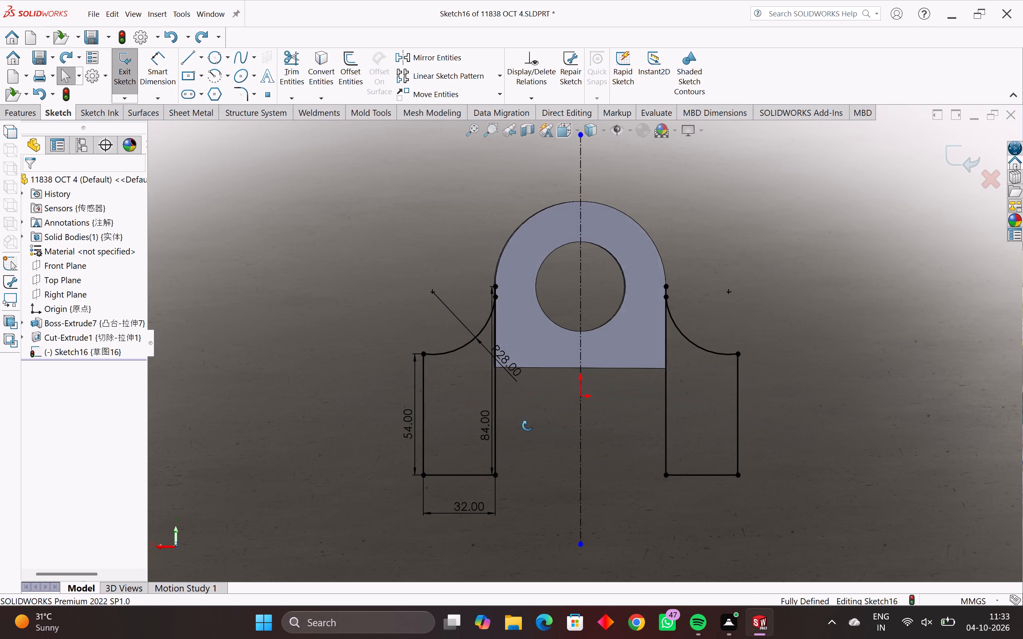
middle_drag(527, 426, 574, 425)
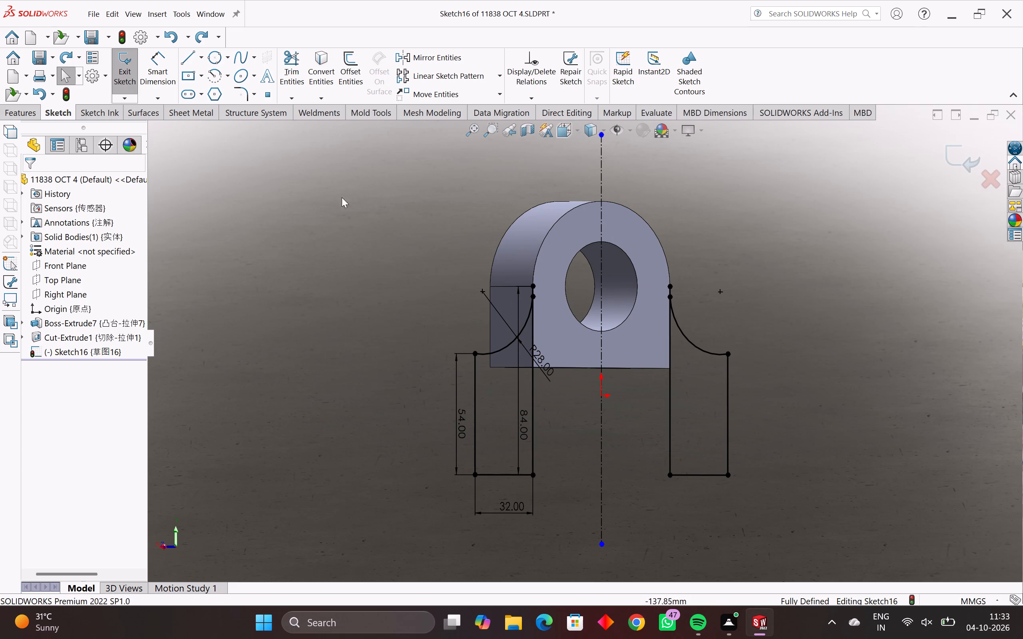
Exit the leg sketch and try to extrude the dimensioned leg's contour 20 mm blind in the reversed direction, merged with the arch body.
click(130, 73)
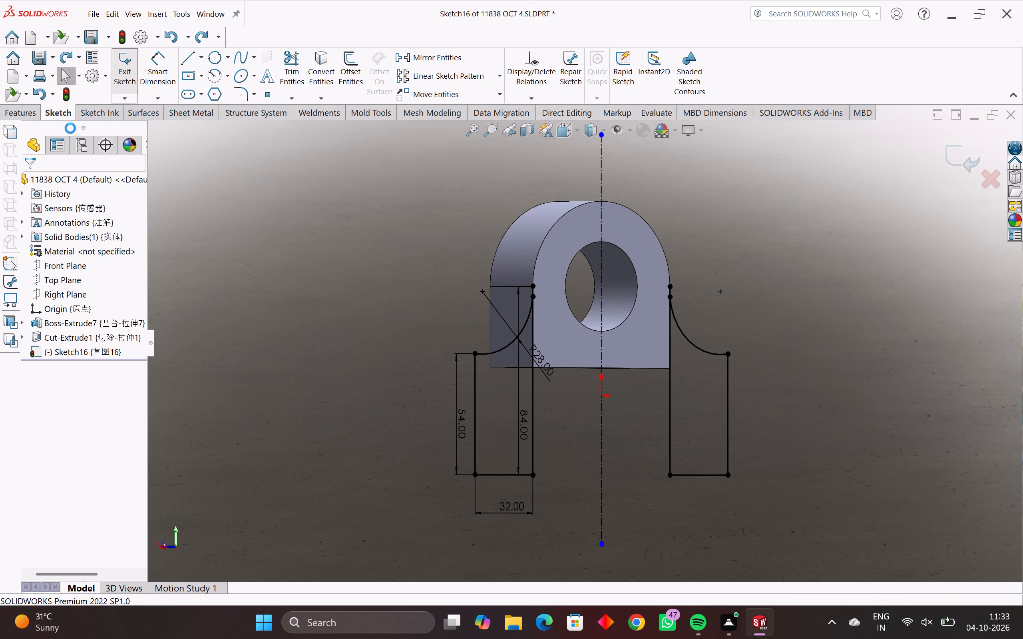
click(35, 113)
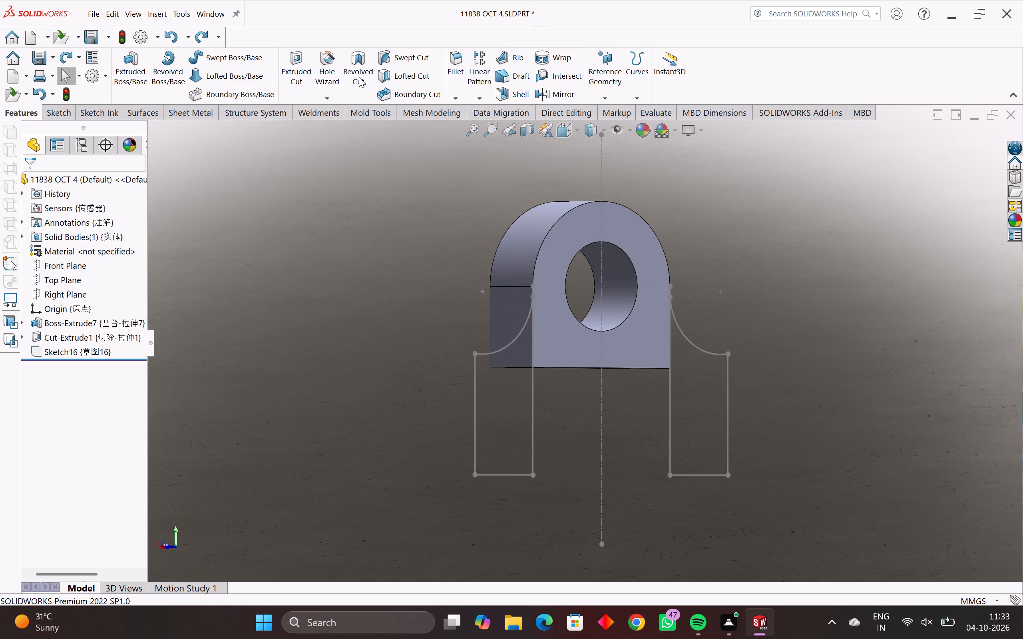
click(141, 73)
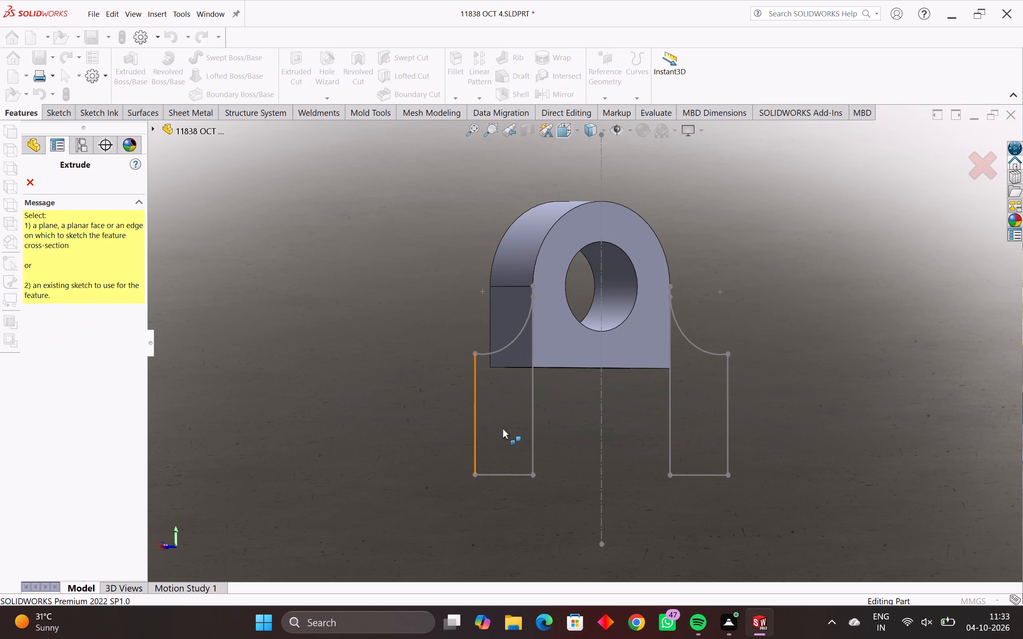
click(475, 434)
middle_drag(486, 443, 511, 447)
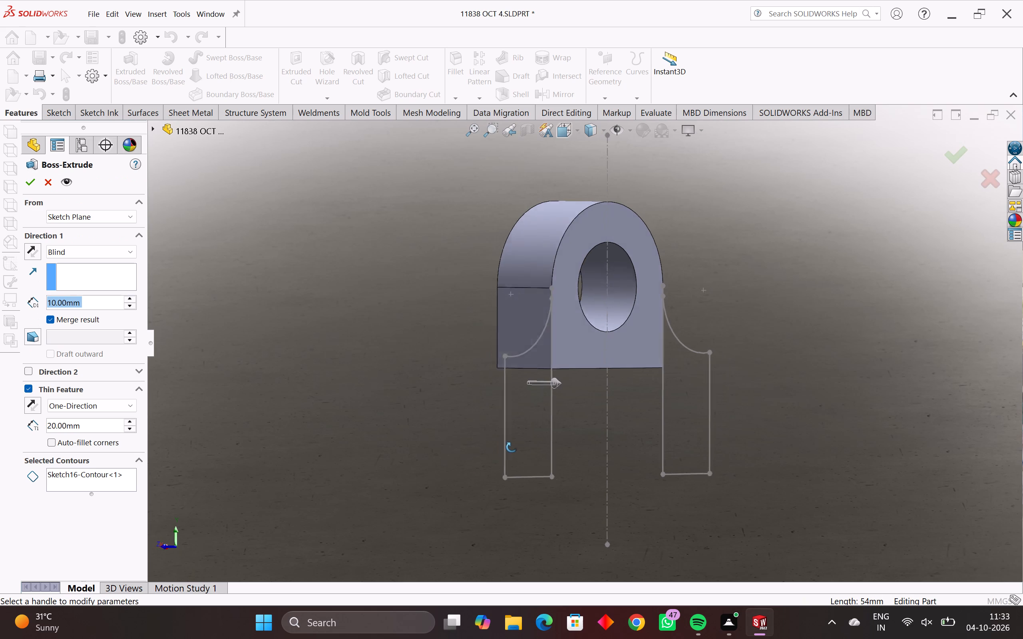
middle_drag(511, 447, 519, 450)
drag(94, 303, 23, 310)
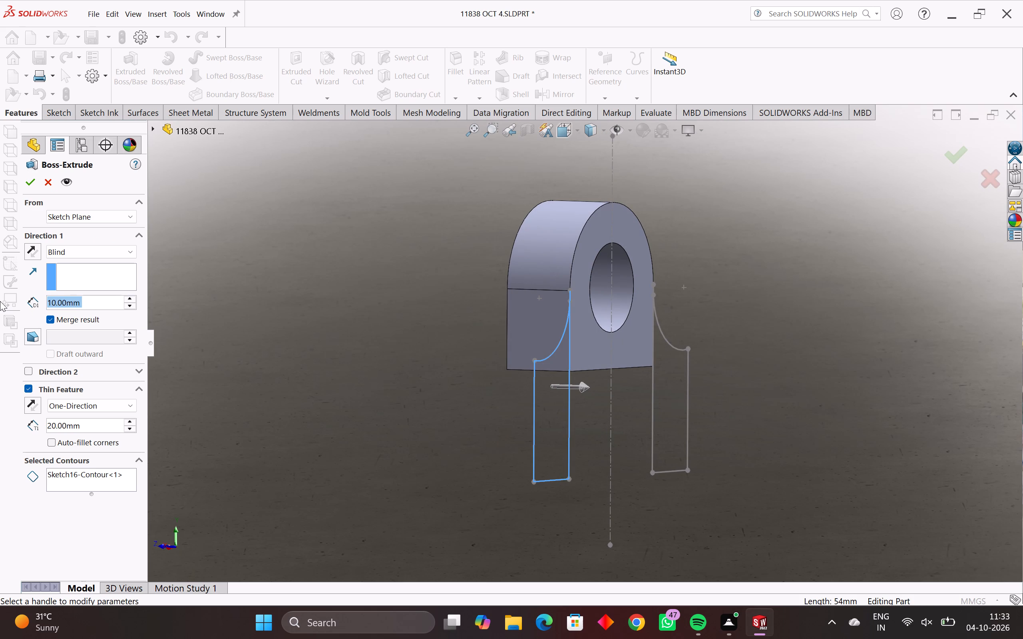
text(20)
key(Return)
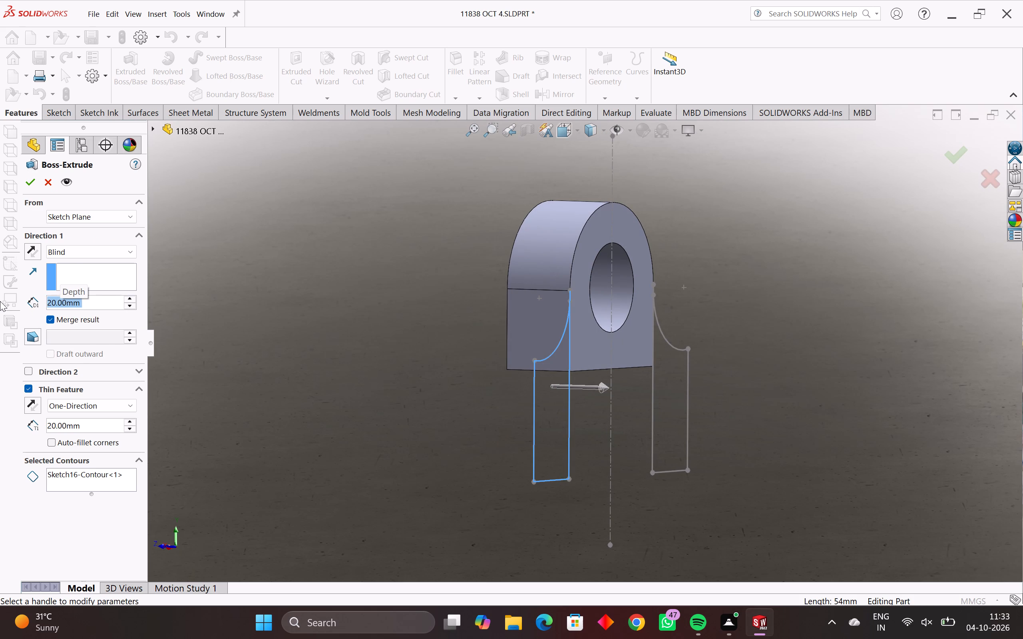
click(30, 253)
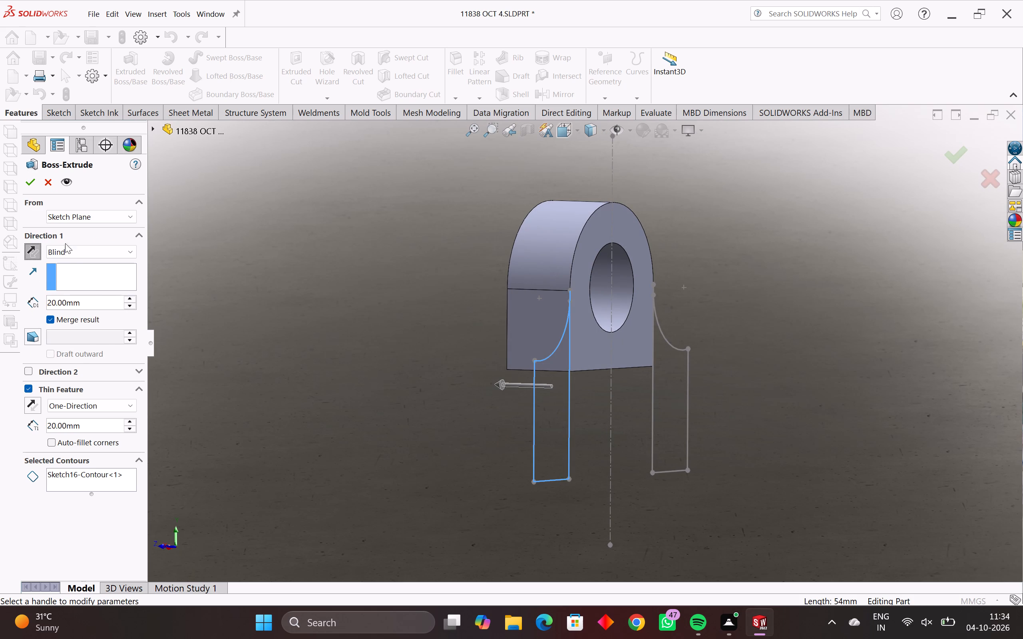
click(28, 182)
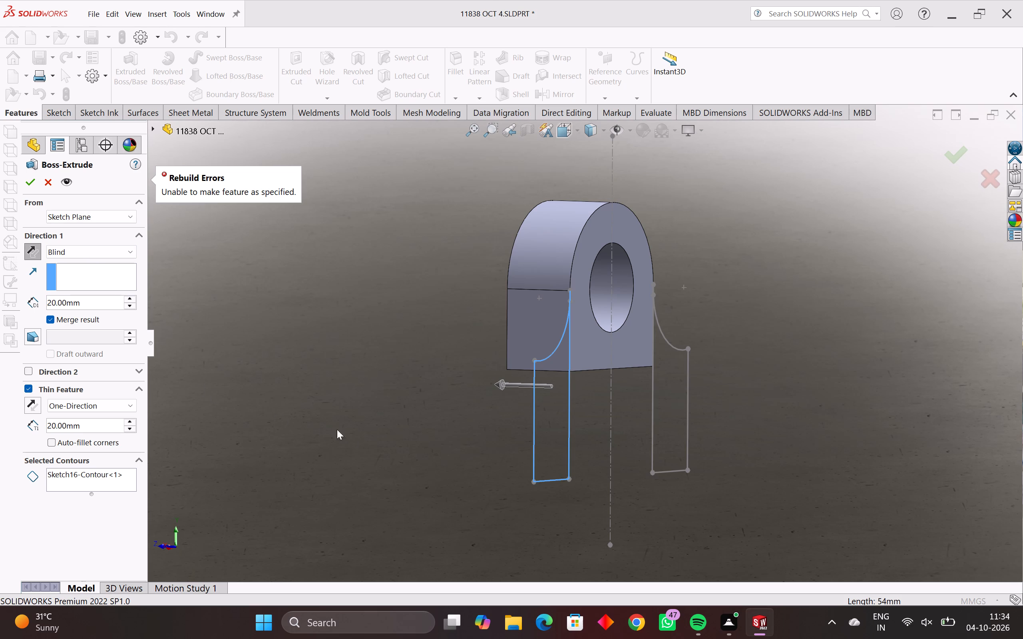
Examine up close where the leg's arc and inner vertical line meet along the side of the arch body.
middle_drag(412, 447, 332, 460)
scroll(496, 328, up, 3)
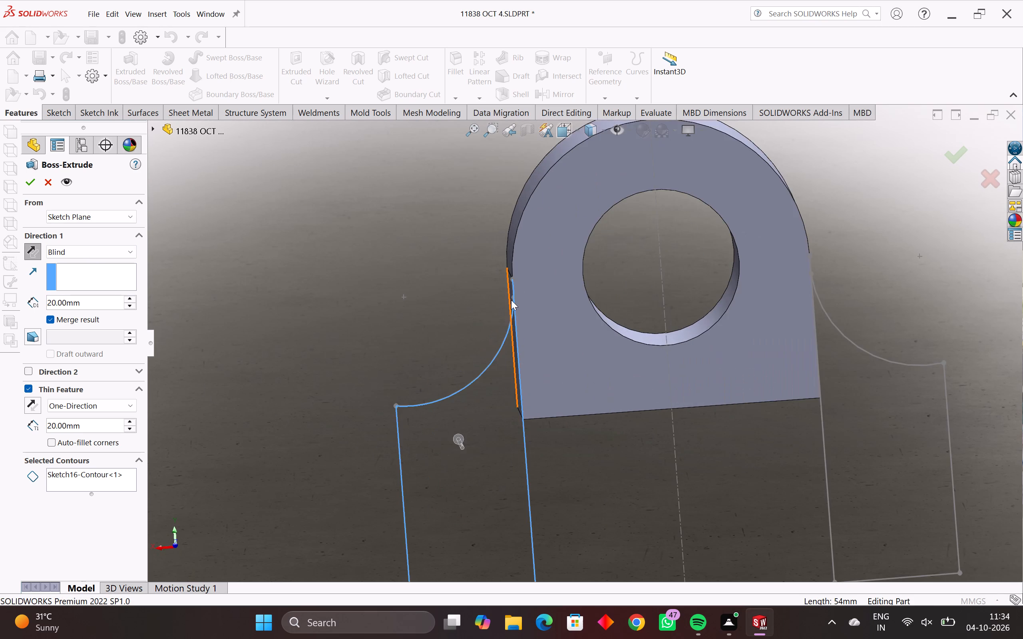
scroll(511, 300, up, 4)
scroll(565, 313, up, 4)
scroll(526, 307, up, 5)
scroll(488, 333, up, 4)
scroll(535, 334, up, 2)
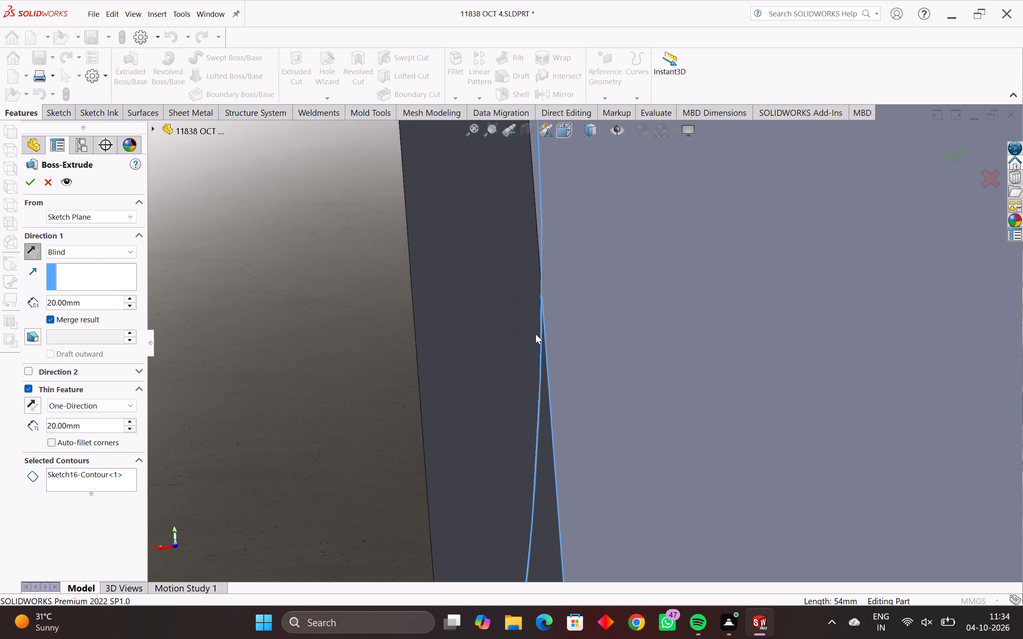
scroll(535, 334, up, 6)
scroll(572, 253, up, 5)
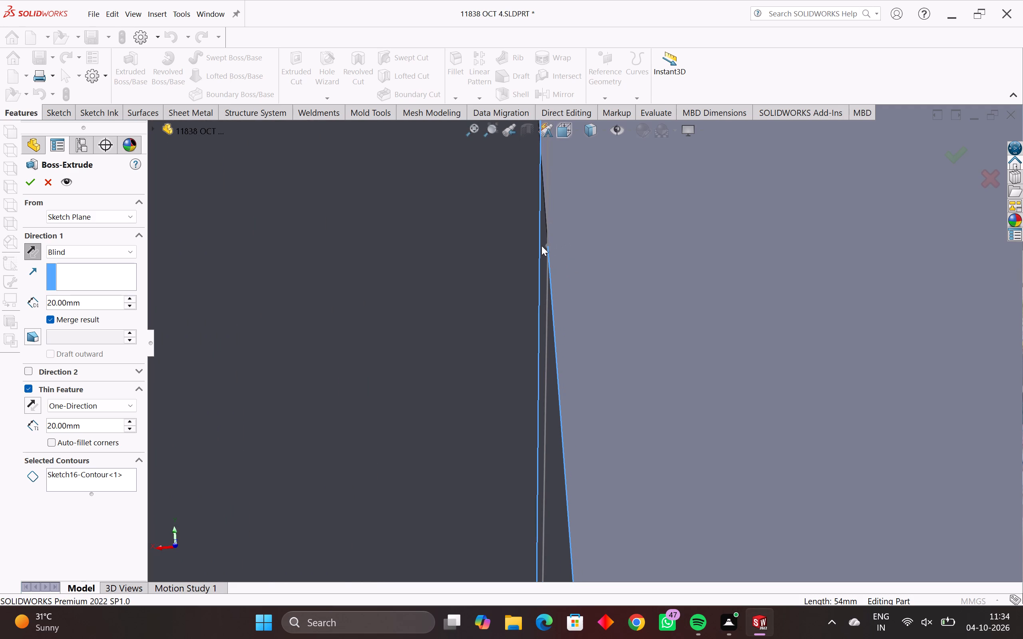
scroll(549, 254, down, 4)
scroll(564, 299, down, 3)
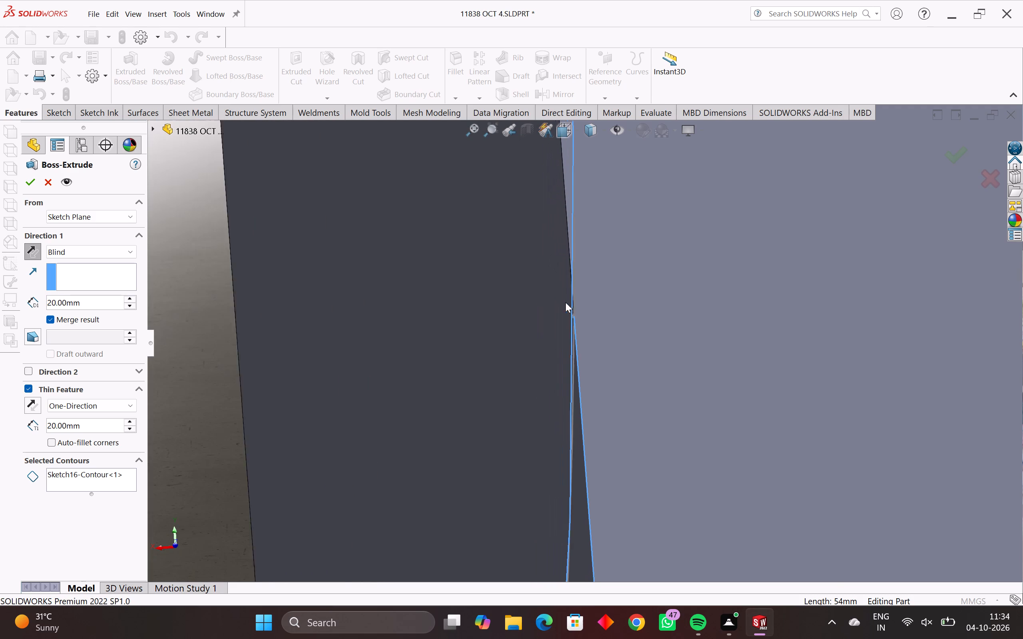
scroll(565, 302, down, 4)
scroll(579, 327, up, 8)
scroll(610, 370, up, 4)
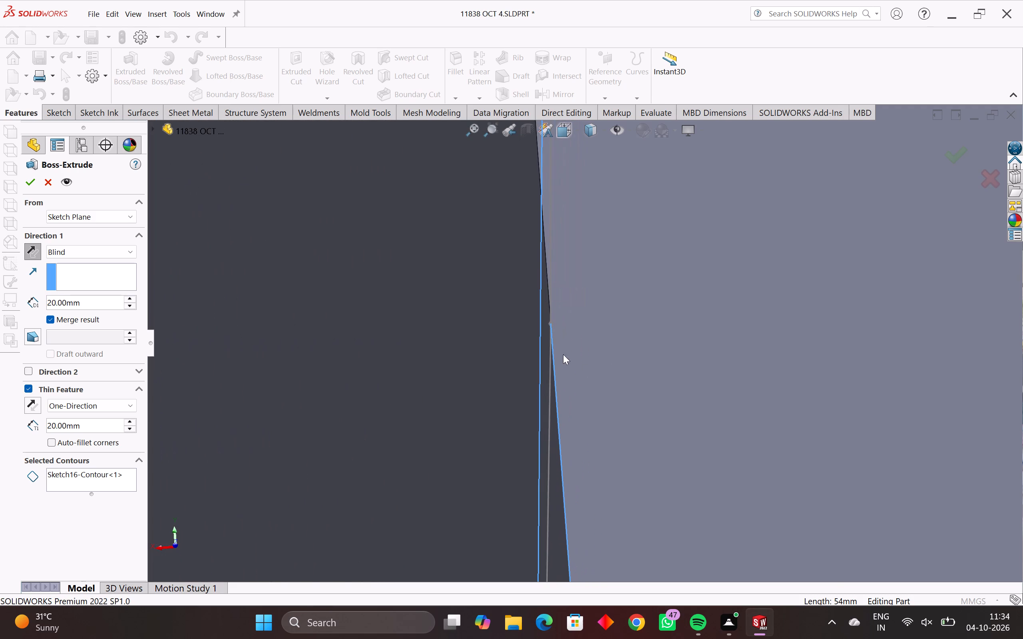
Cancel the leg extrusion and undo the sketch exit to resume editing the leg sketch.
scroll(554, 337, up, 5)
scroll(555, 321, down, 6)
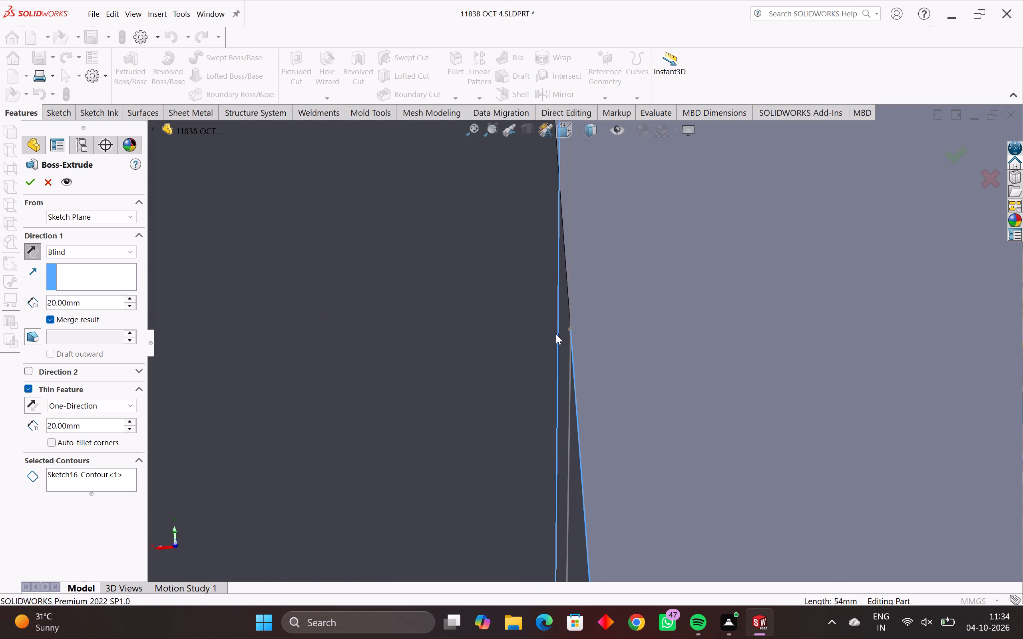
scroll(556, 334, down, 1)
key(ctrl+z)
key(ctrl+z)
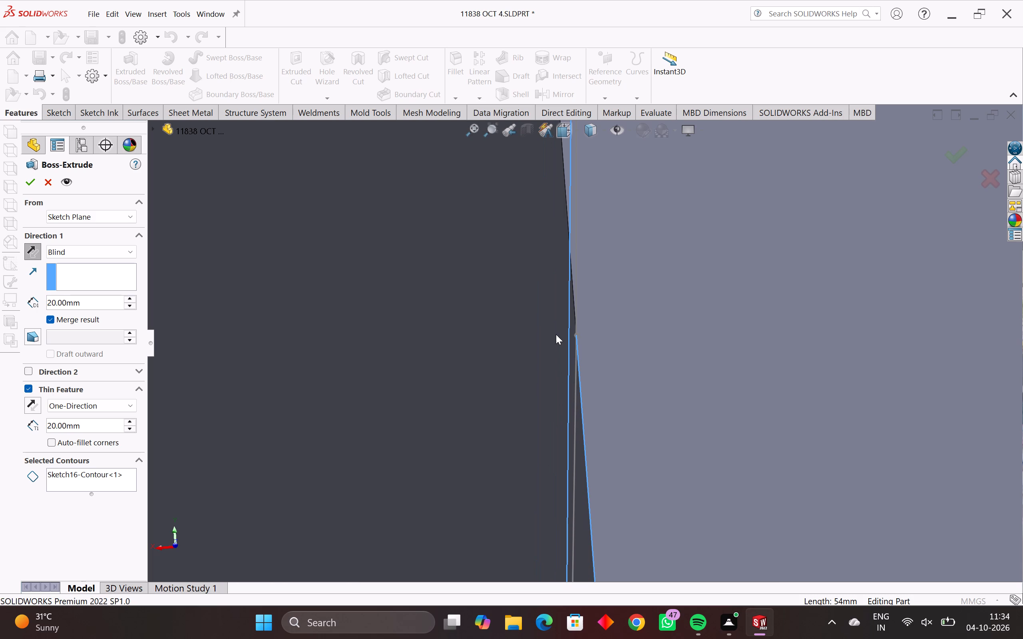
key(Escape)
key(Escape)
key(ctrl+z)
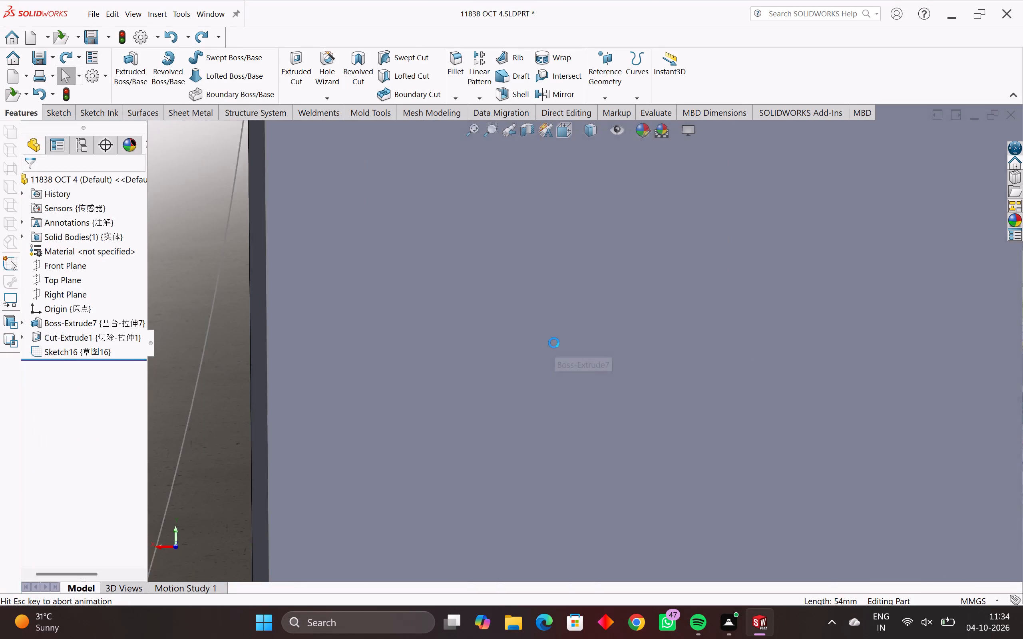
Examine up close how the leg's 28 mm arc and inner vertical line meet along the arch body's side edge.
scroll(364, 388, up, 3)
scroll(443, 373, up, 5)
scroll(459, 326, up, 5)
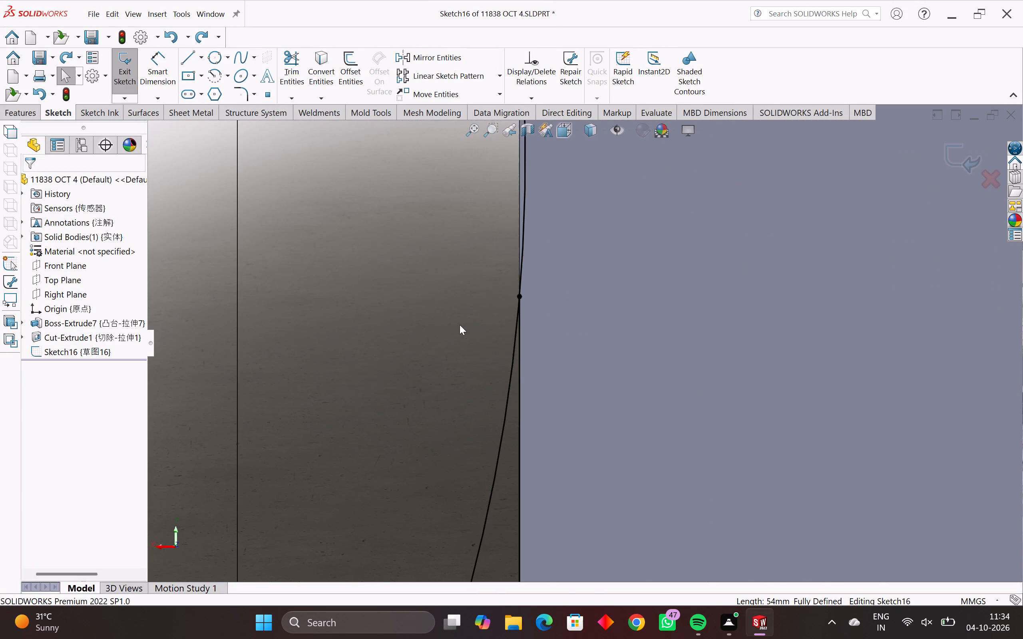
scroll(504, 297, up, 4)
scroll(550, 290, up, 5)
scroll(621, 303, down, 12)
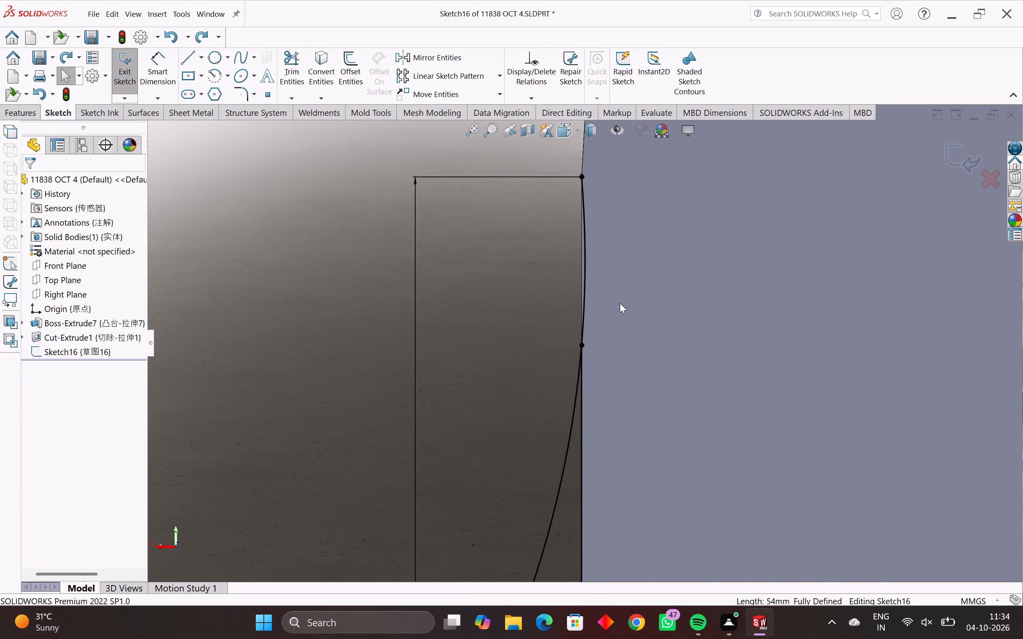
scroll(615, 307, down, 6)
scroll(589, 332, down, 4)
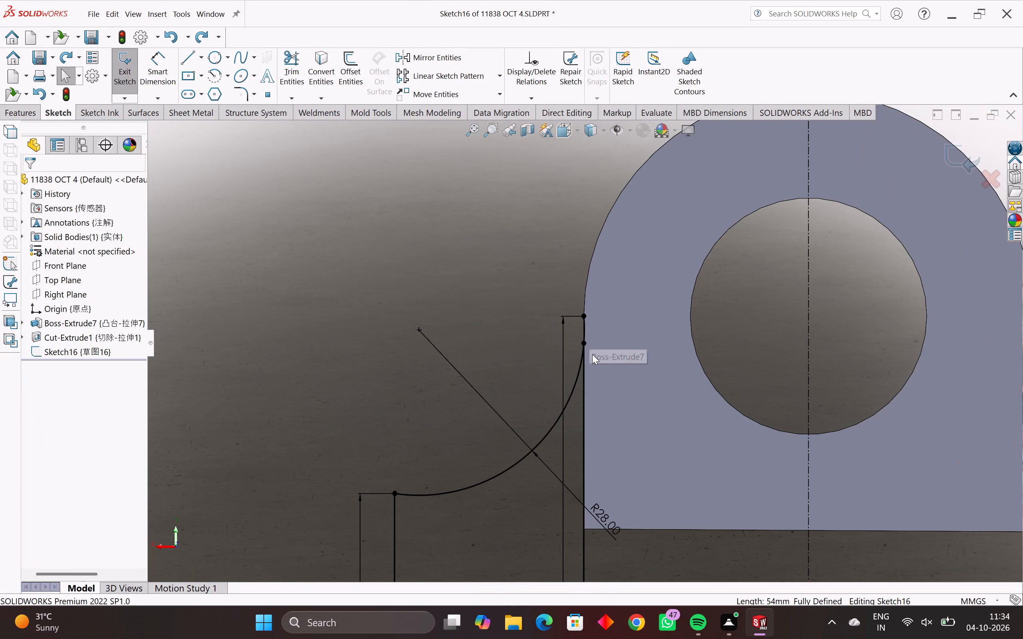
middle_drag(592, 354, 655, 354)
middle_drag(621, 425, 703, 435)
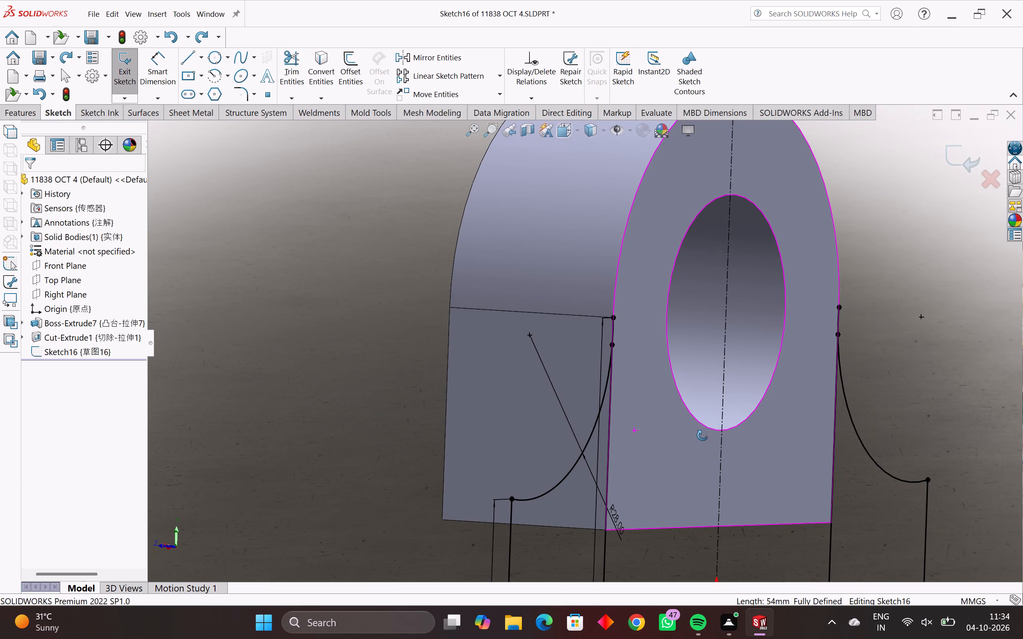
middle_drag(703, 435, 647, 440)
scroll(585, 356, up, 6)
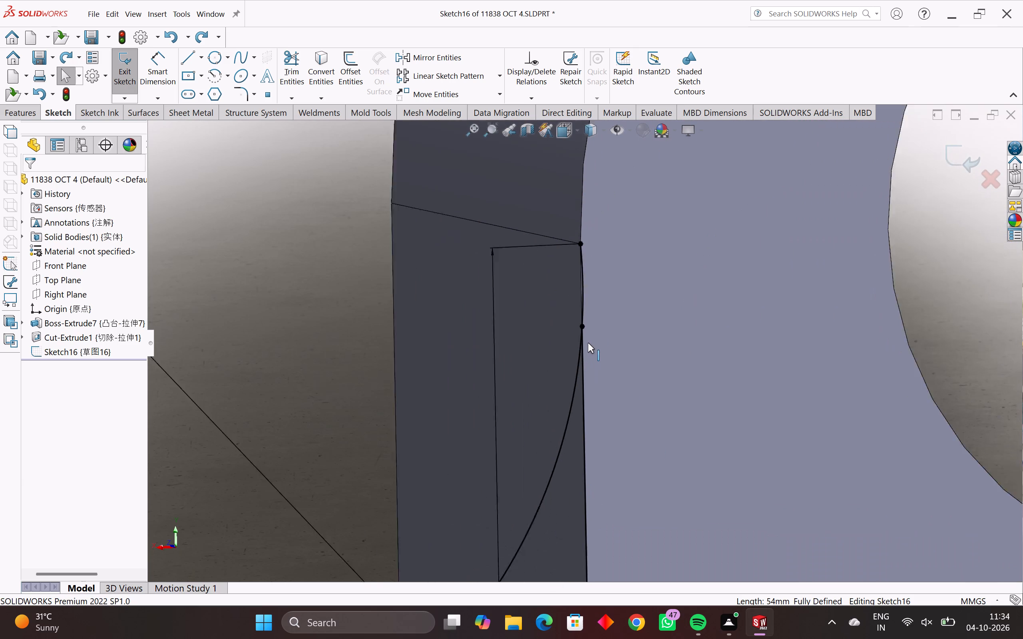
scroll(588, 343, up, 13)
scroll(566, 380, up, 5)
scroll(593, 295, up, 4)
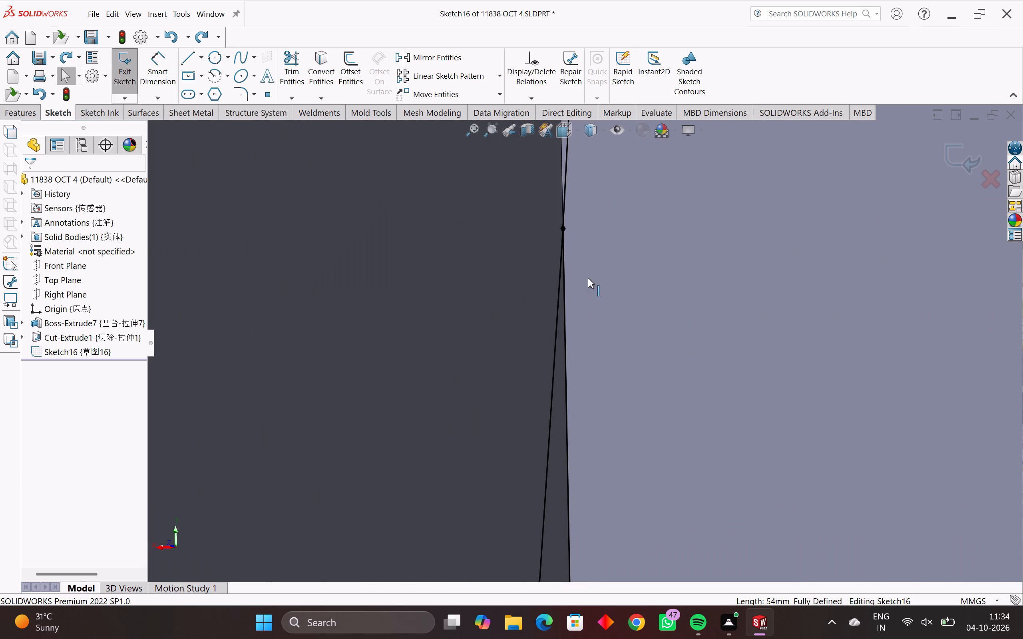
scroll(572, 233, up, 5)
scroll(545, 276, up, 5)
scroll(581, 297, up, 4)
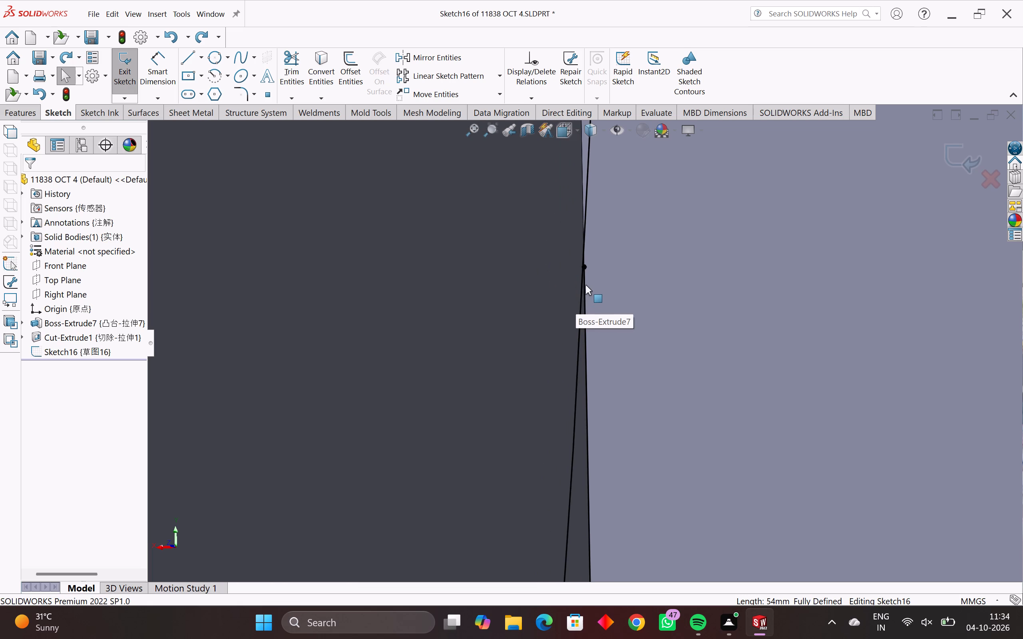
scroll(589, 278, up, 8)
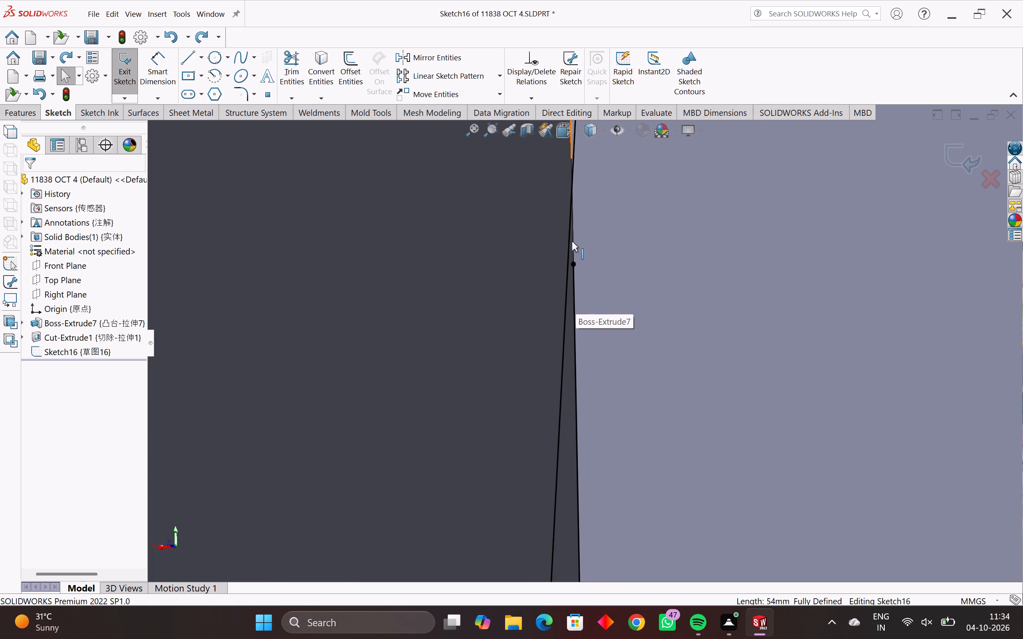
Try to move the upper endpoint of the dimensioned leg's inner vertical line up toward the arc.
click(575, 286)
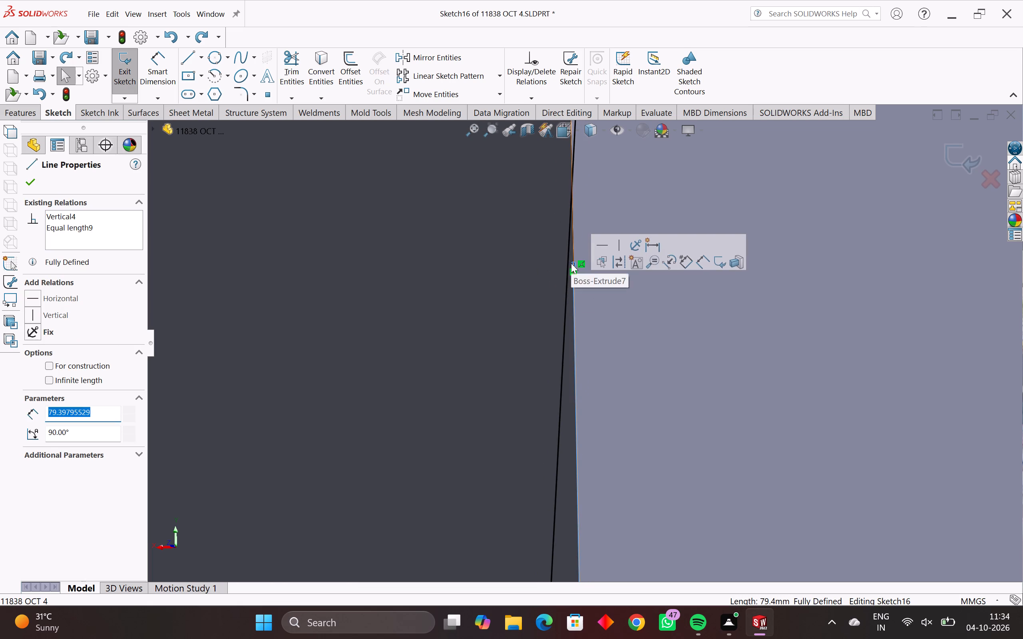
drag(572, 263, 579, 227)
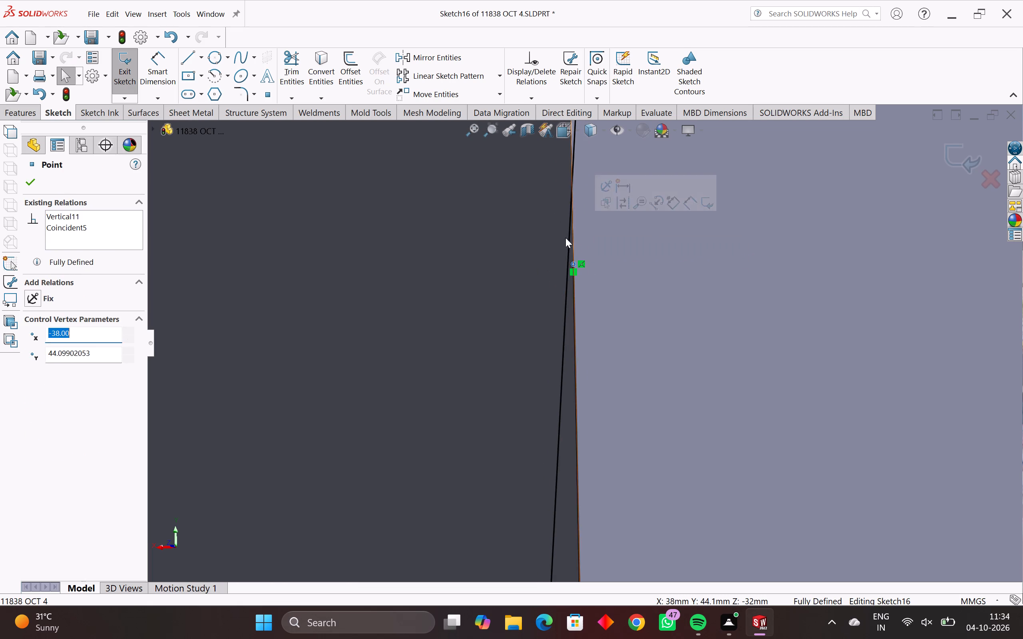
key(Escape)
Undo the automatic full definition of the leg sketch, removing its calculated relations and dimensions.
key(ctrl+z)
key(ctrl+z)
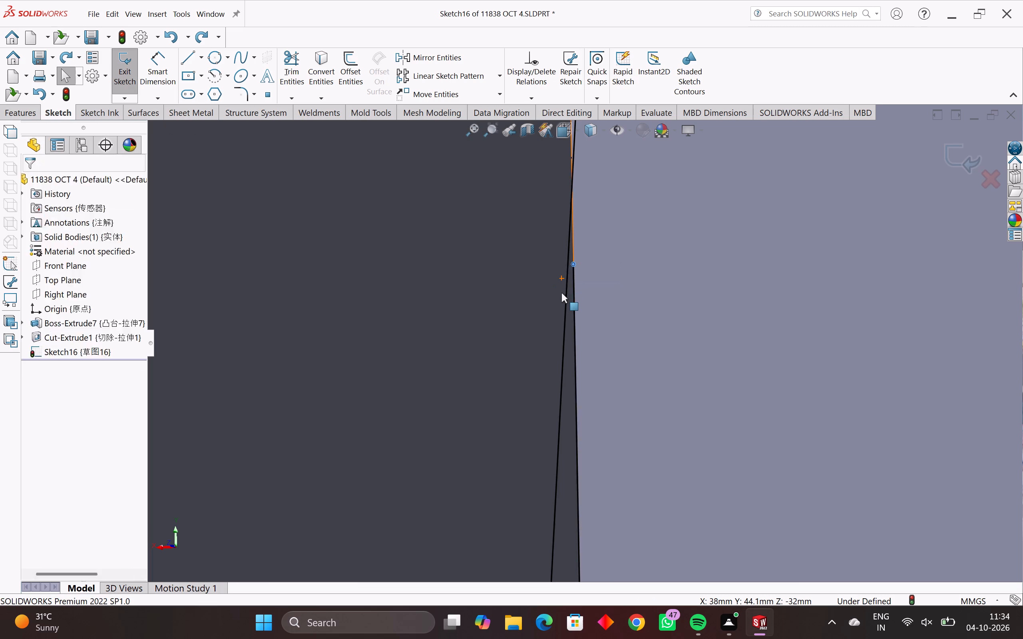
key(ctrl+z)
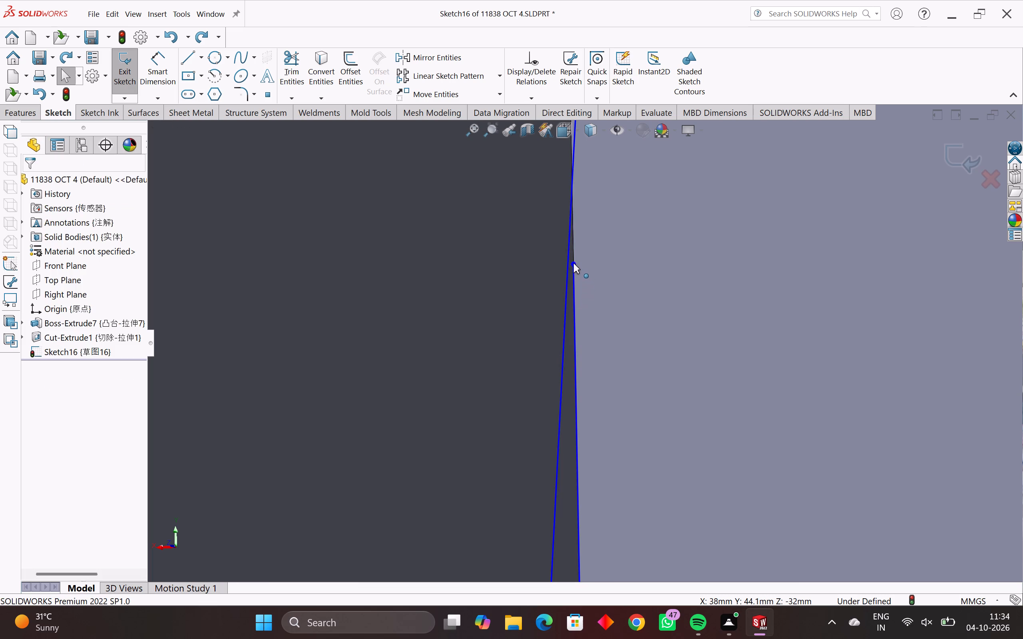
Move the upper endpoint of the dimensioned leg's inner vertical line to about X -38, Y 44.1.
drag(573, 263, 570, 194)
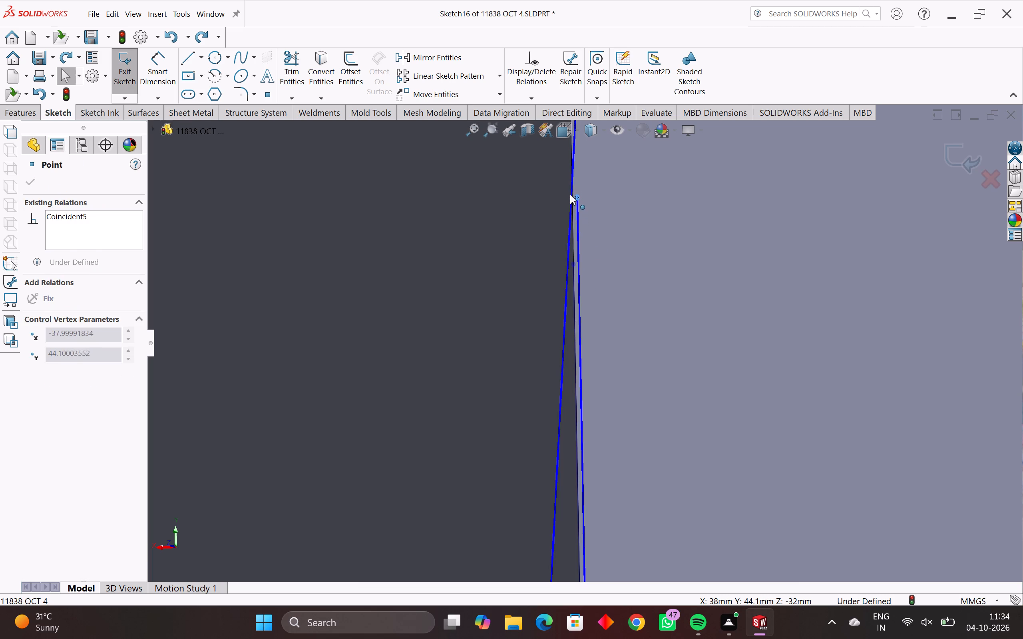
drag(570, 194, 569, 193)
Examine the moved endpoint against the leg's arc and the arch body's side edge, up close and in overview.
scroll(569, 193, down, 5)
scroll(637, 321, down, 4)
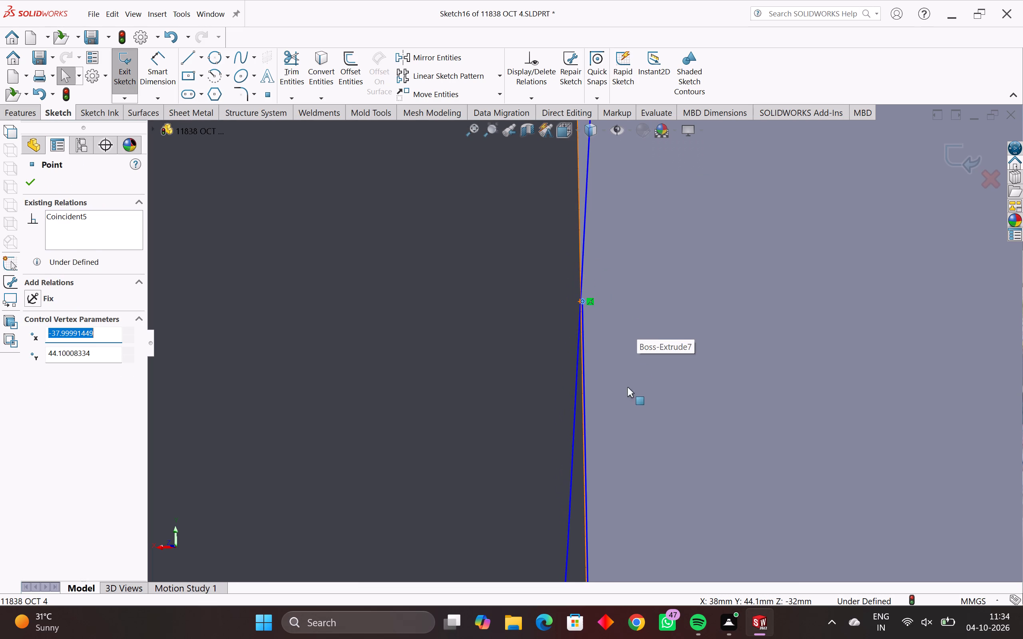
scroll(624, 410, down, 5)
scroll(623, 475, down, 6)
middle_drag(619, 479, 605, 403)
scroll(605, 403, down, 7)
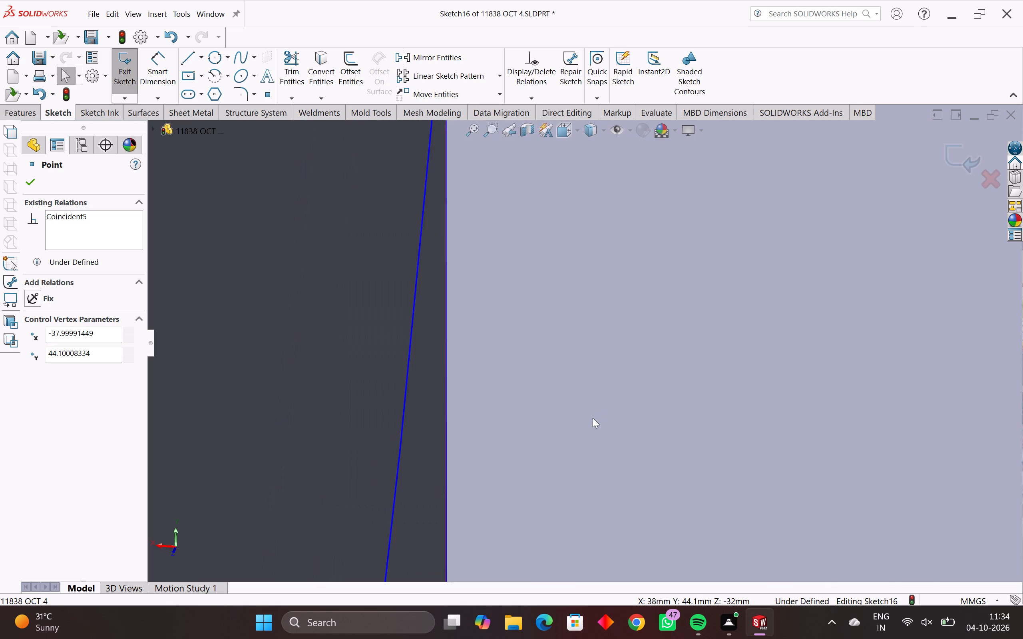
scroll(593, 418, down, 20)
scroll(593, 418, down, 3)
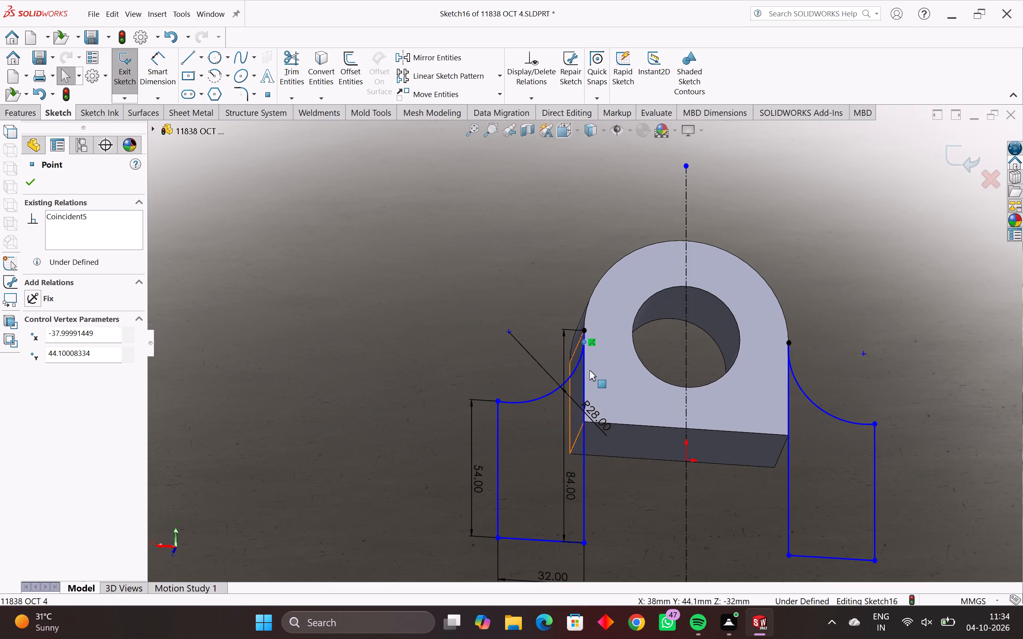
scroll(587, 361, up, 9)
scroll(576, 285, up, 5)
scroll(552, 236, up, 4)
scroll(643, 369, up, 5)
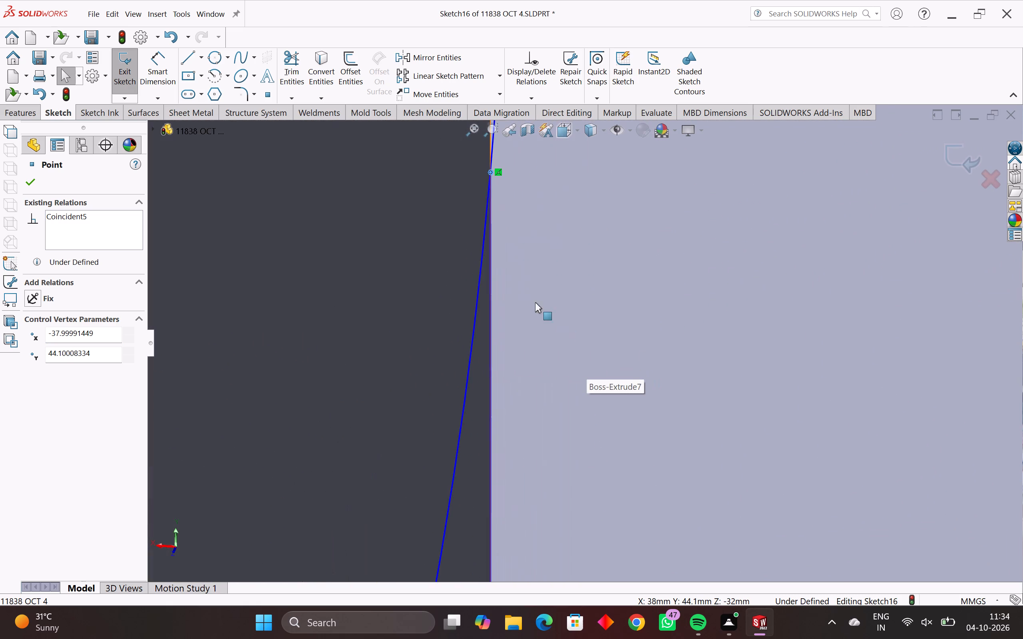
scroll(496, 232, down, 5)
key(Escape)
key(Escape)
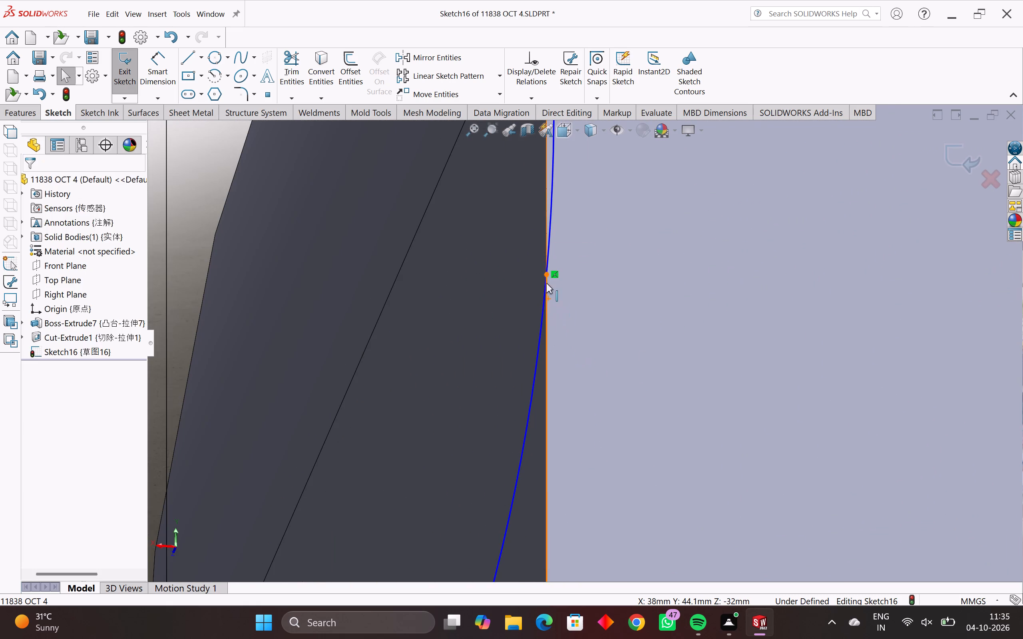
scroll(546, 283, up, 4)
scroll(573, 302, up, 5)
scroll(503, 239, up, 5)
scroll(623, 348, up, 6)
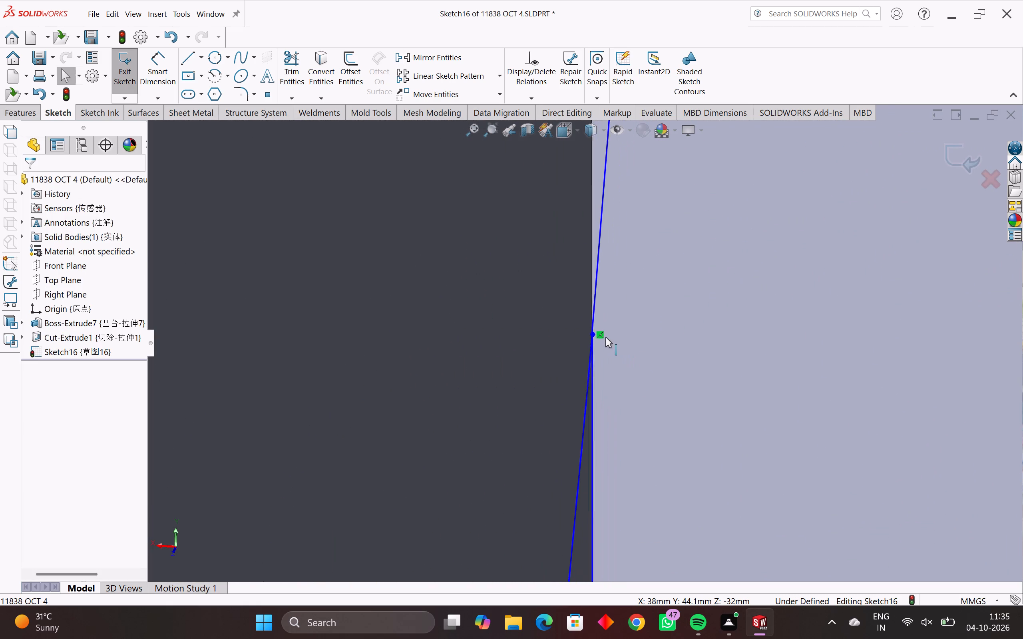
scroll(605, 337, up, 17)
scroll(575, 340, up, 4)
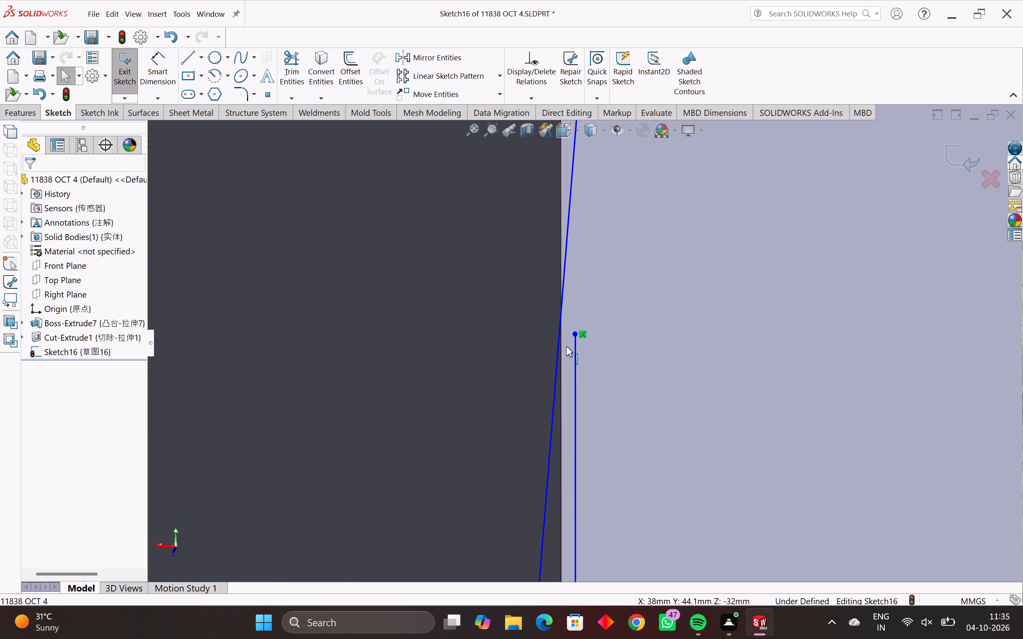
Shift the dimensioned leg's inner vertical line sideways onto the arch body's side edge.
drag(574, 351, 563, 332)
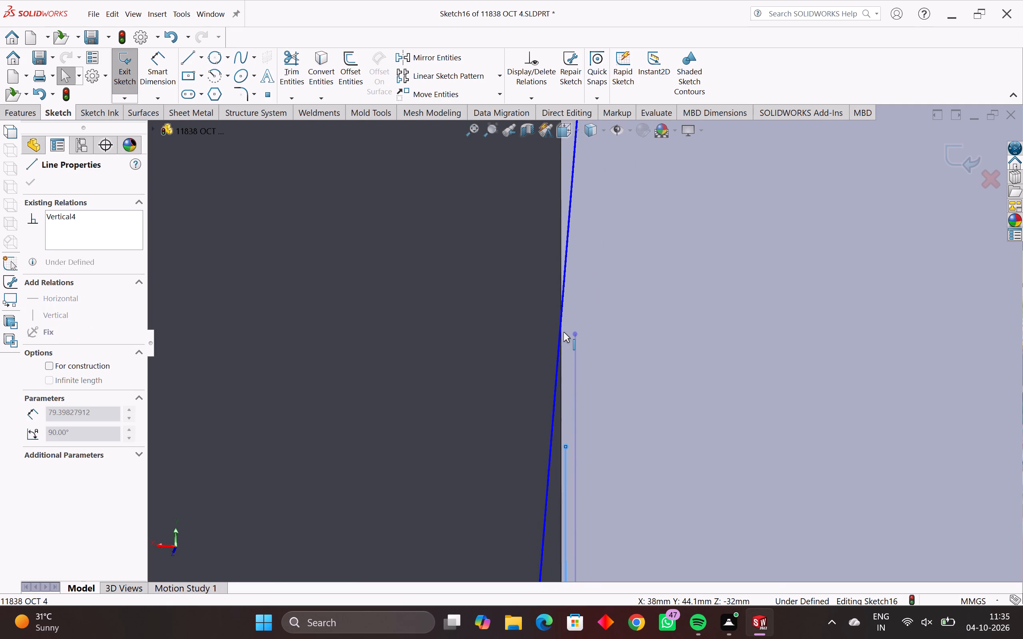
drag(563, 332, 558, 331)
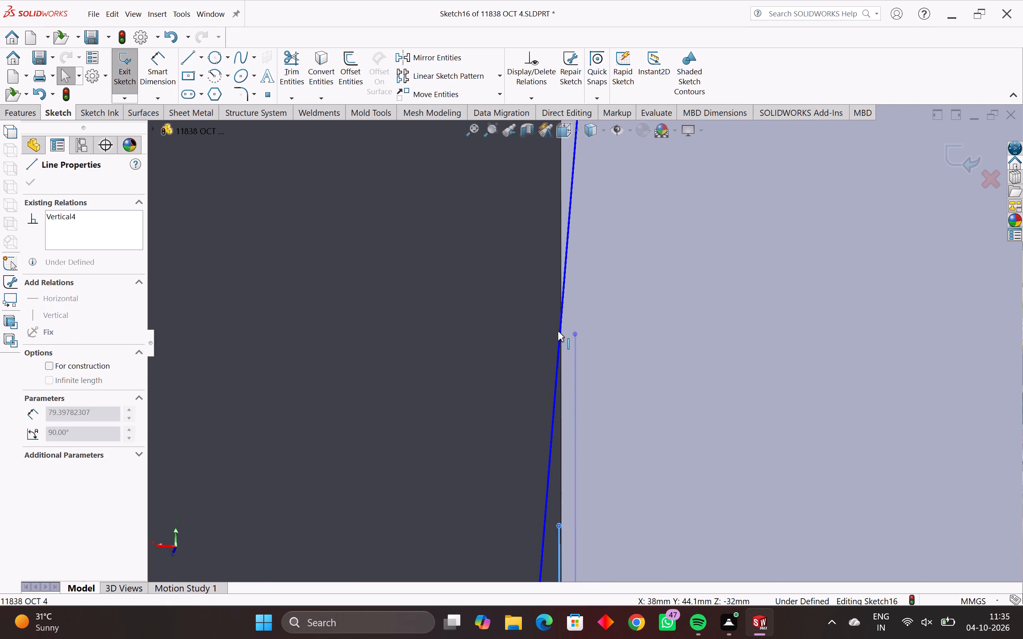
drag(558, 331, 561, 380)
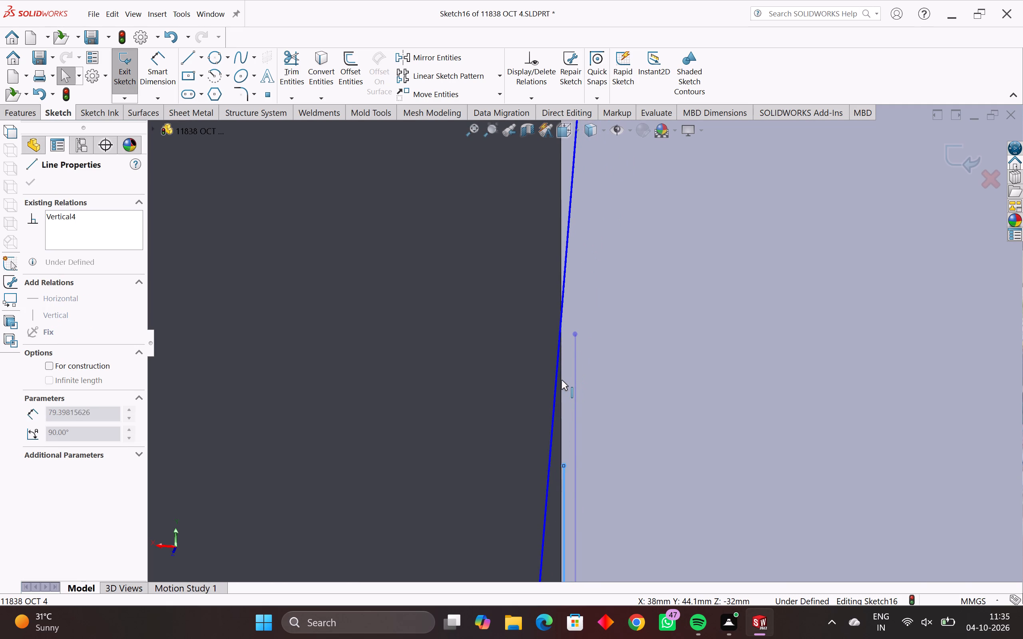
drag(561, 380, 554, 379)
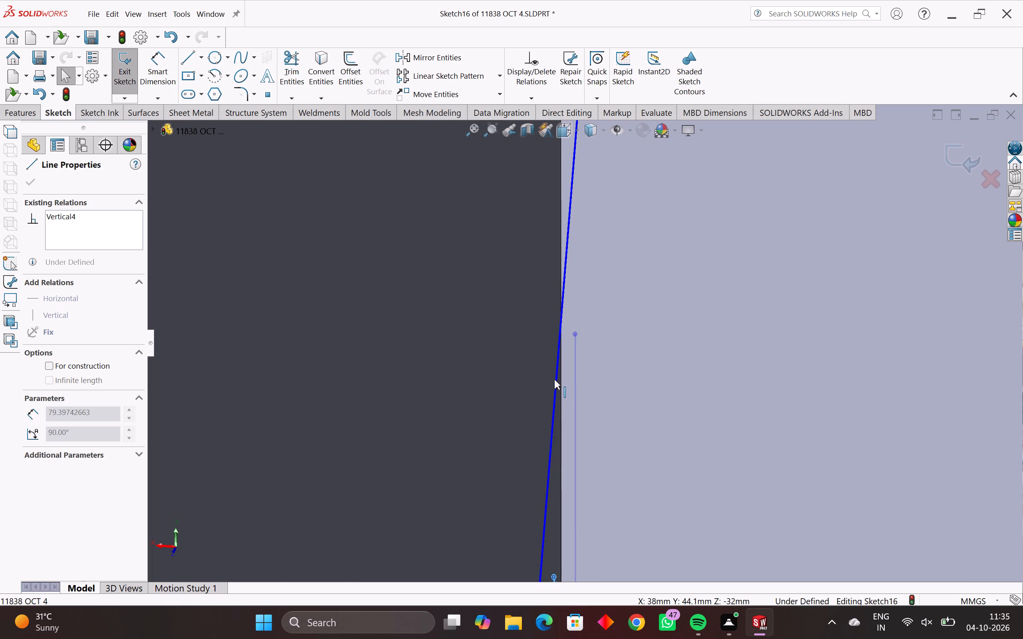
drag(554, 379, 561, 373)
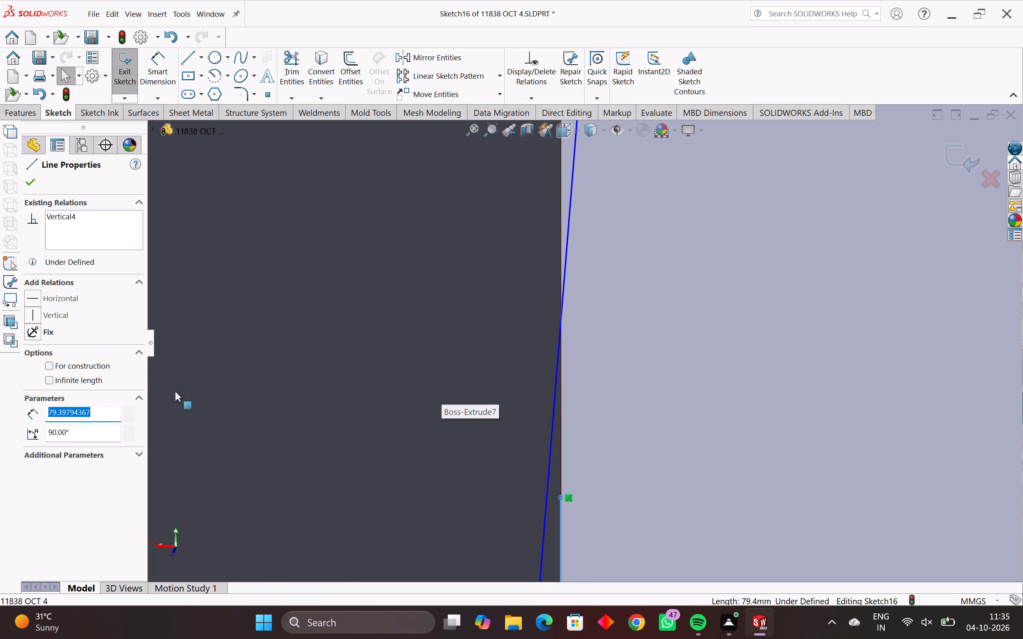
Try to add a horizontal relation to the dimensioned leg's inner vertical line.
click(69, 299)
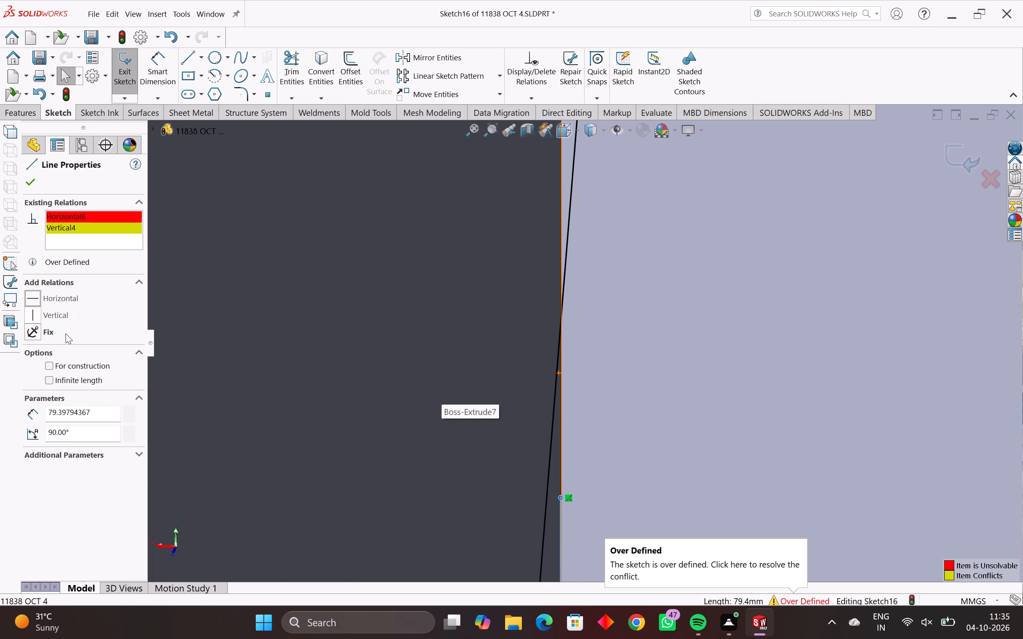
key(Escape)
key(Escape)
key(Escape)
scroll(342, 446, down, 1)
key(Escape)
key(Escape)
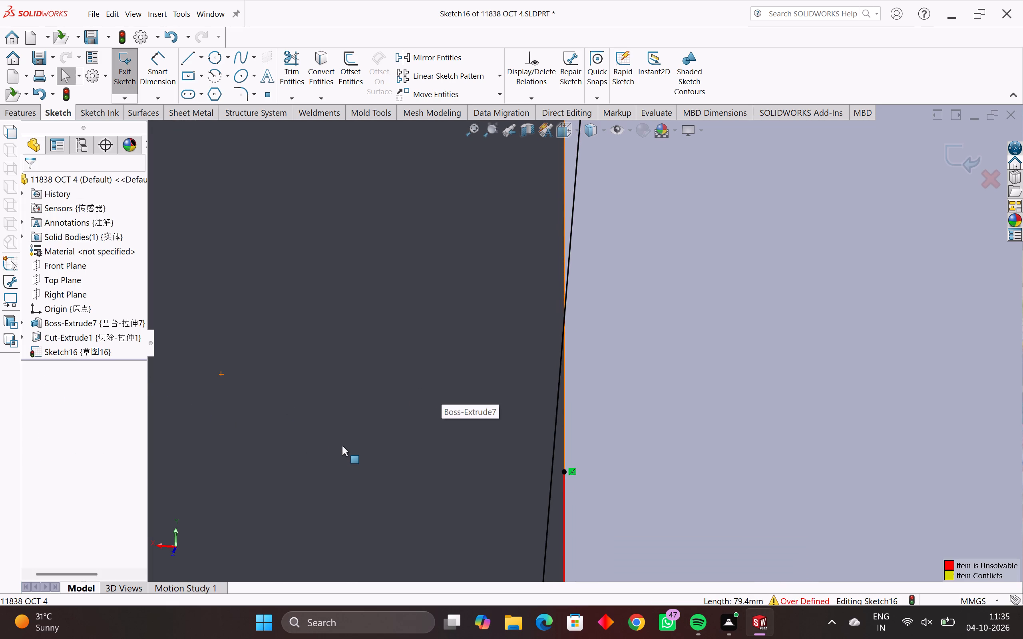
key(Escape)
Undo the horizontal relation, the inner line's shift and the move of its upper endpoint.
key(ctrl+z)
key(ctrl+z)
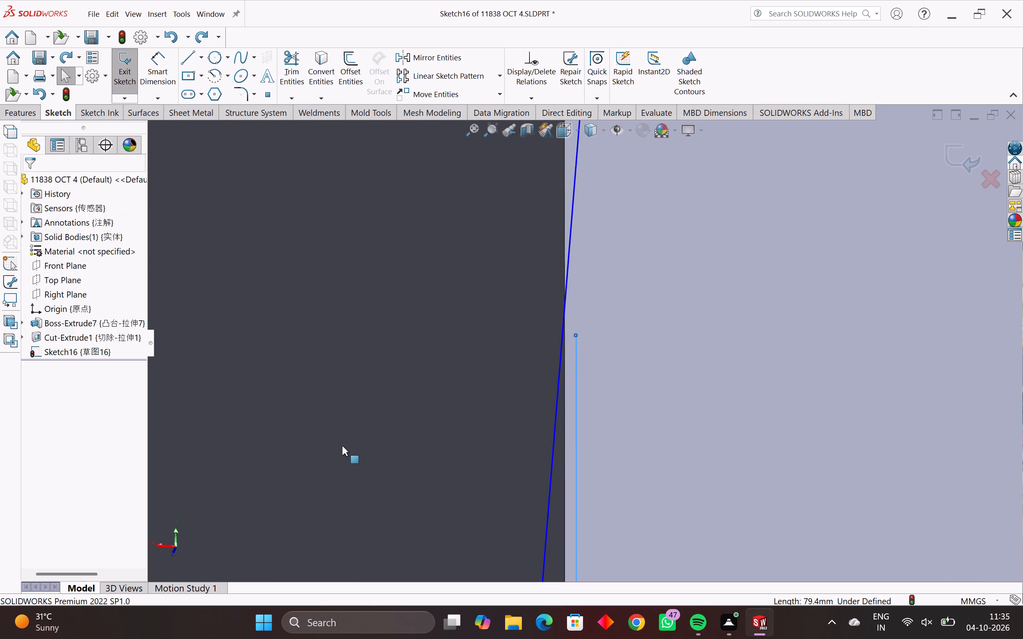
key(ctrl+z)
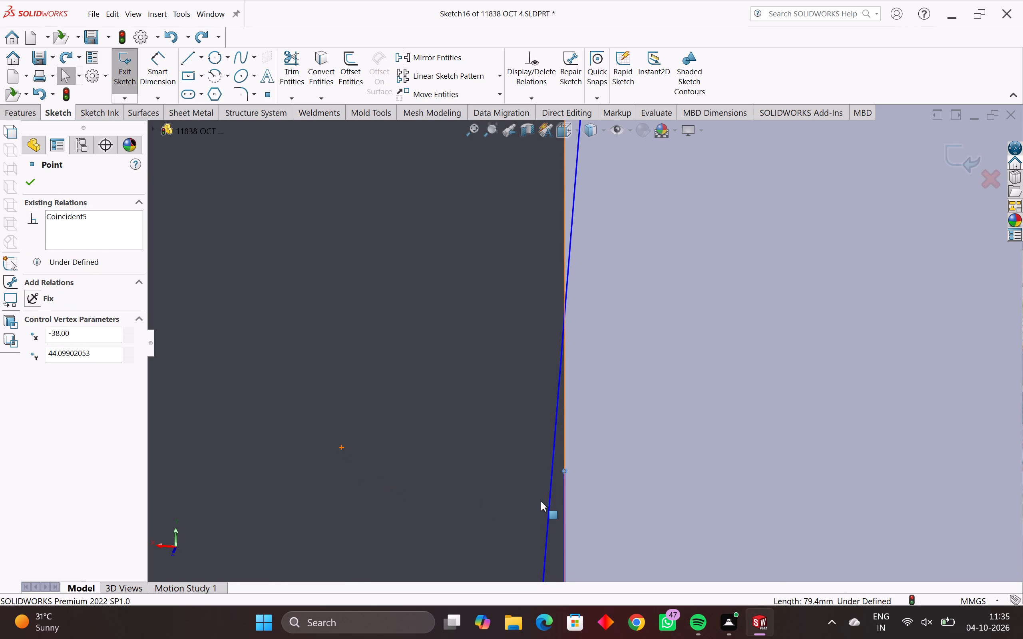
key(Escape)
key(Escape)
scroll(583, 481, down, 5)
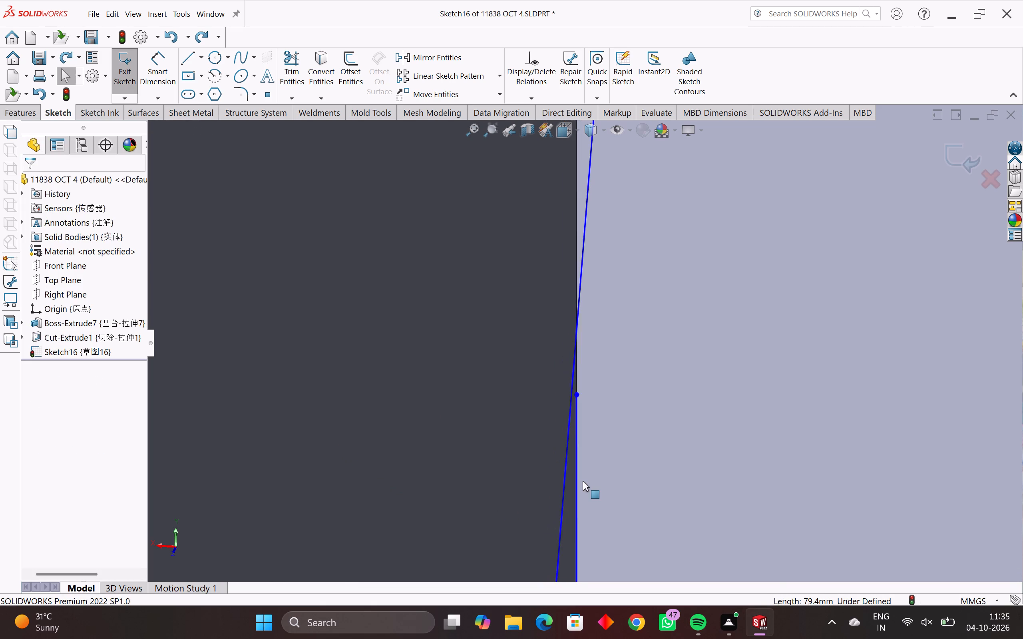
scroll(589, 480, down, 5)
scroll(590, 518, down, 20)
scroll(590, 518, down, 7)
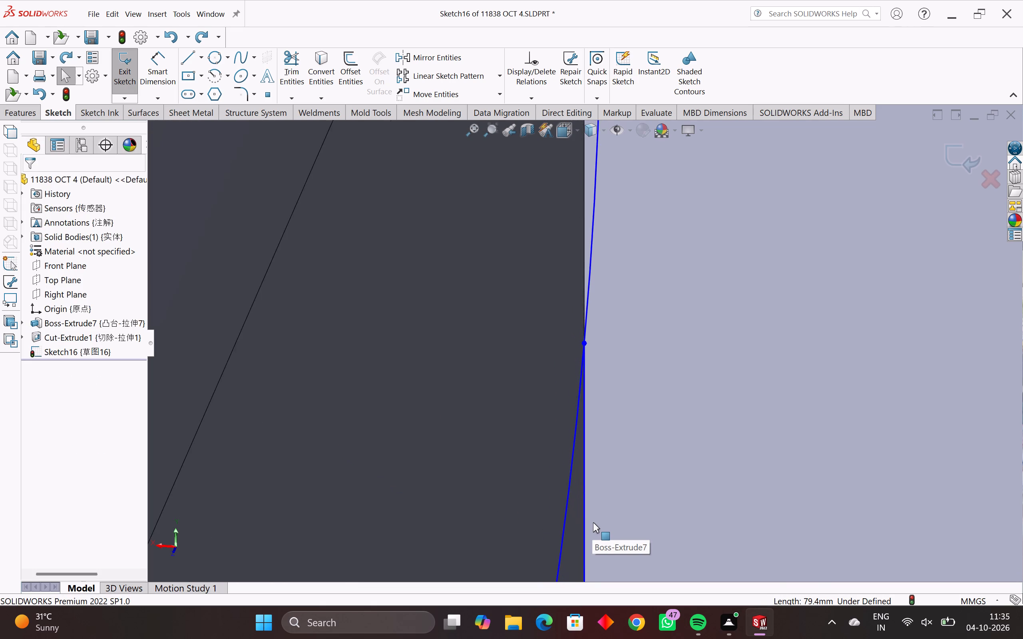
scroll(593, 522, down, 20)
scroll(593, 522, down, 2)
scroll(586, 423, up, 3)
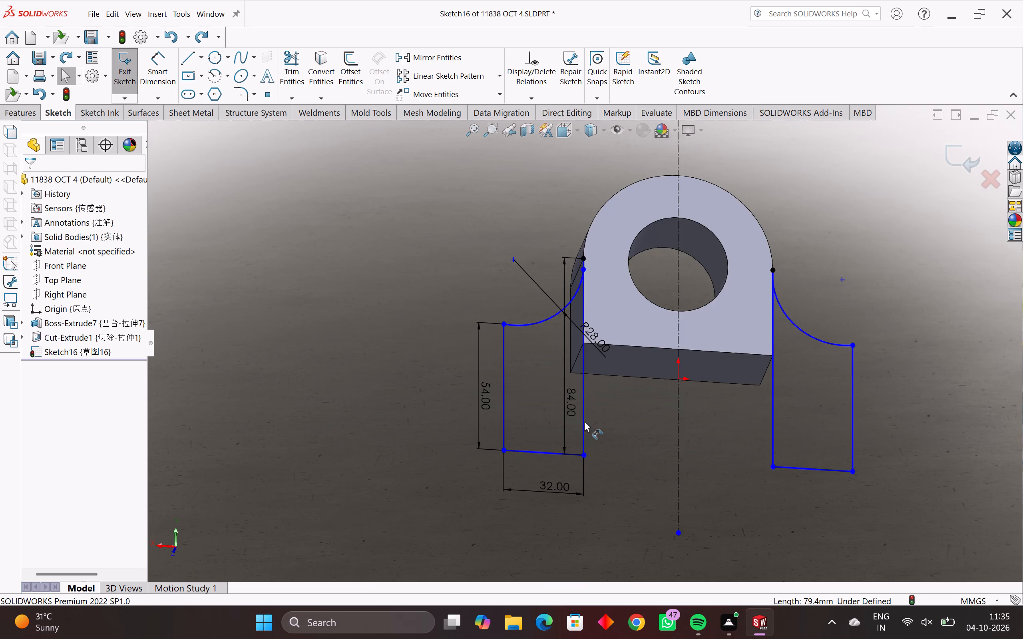
Delete the dimensioned leg's inner vertical line.
scroll(583, 423, up, 4)
click(583, 420)
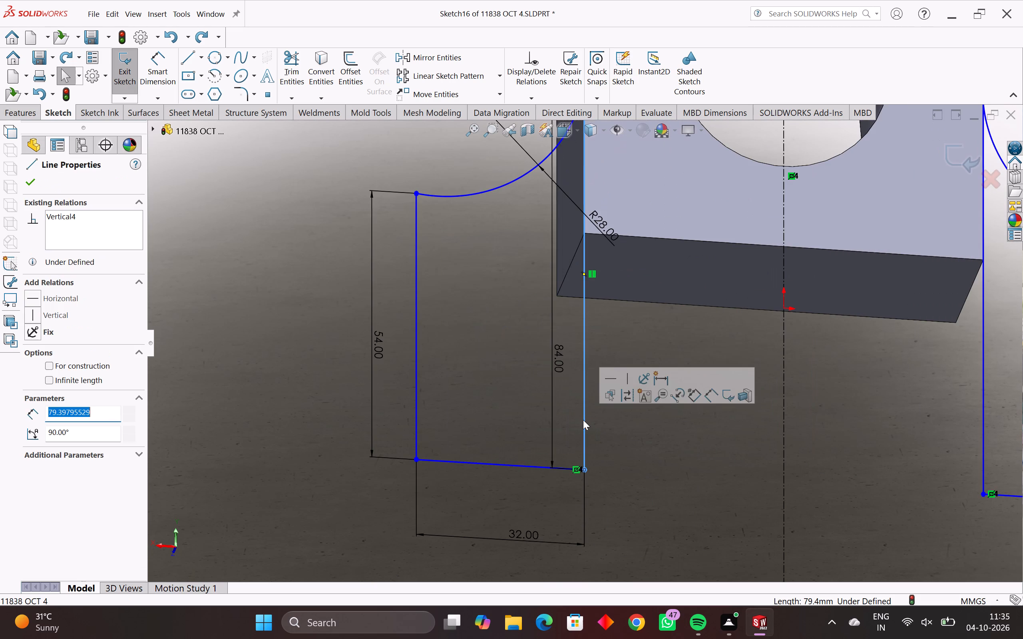
key(Delete)
Draw a vertical line about 79.4 mm long from the dimensioned leg's inner bottom corner to where its arc crosses the body's side edge.
key(l)
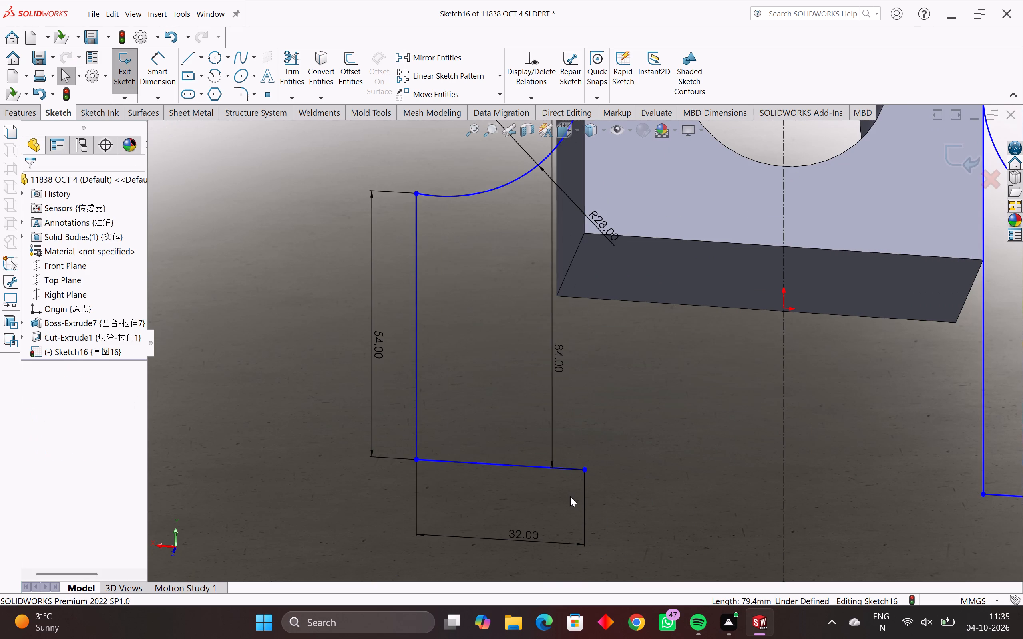
click(585, 468)
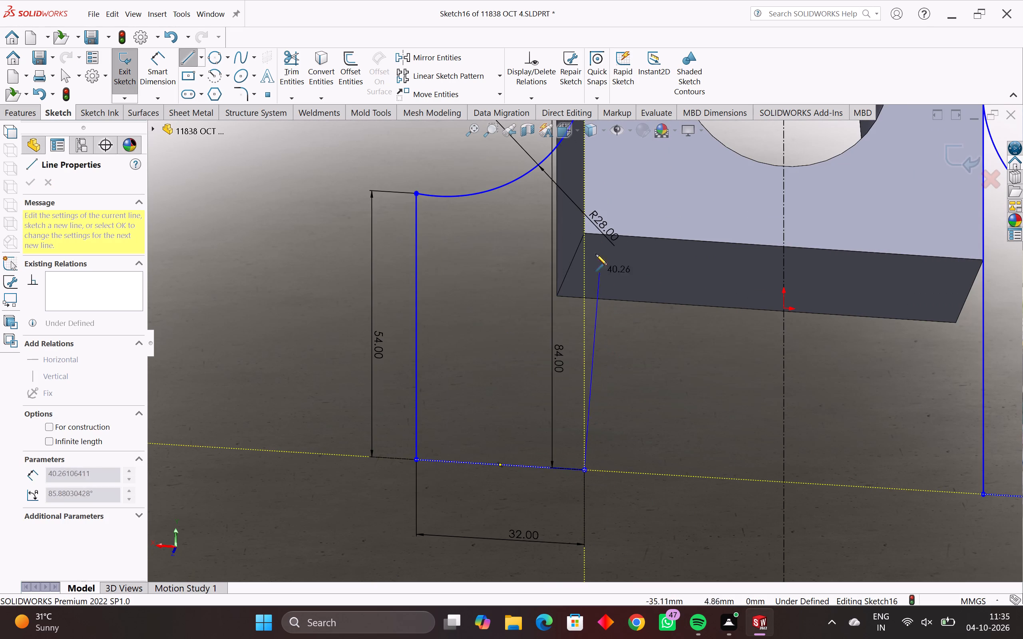
scroll(587, 167, down, 3)
scroll(585, 173, up, 4)
scroll(604, 204, up, 3)
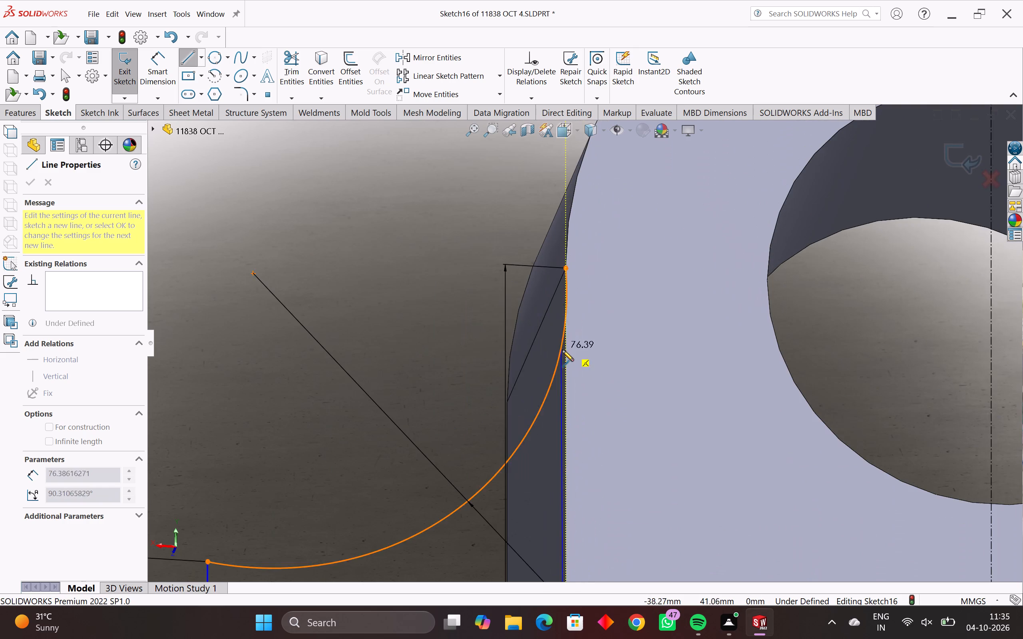
scroll(563, 337, up, 4)
scroll(574, 286, up, 5)
scroll(584, 358, up, 4)
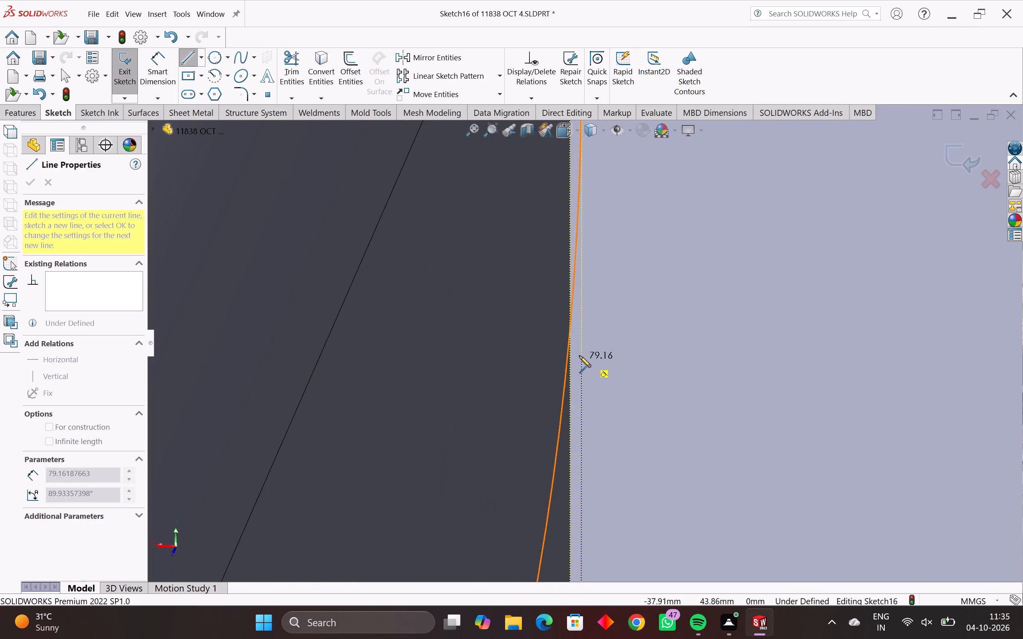
scroll(579, 356, up, 5)
scroll(569, 326, up, 4)
scroll(560, 272, up, 2)
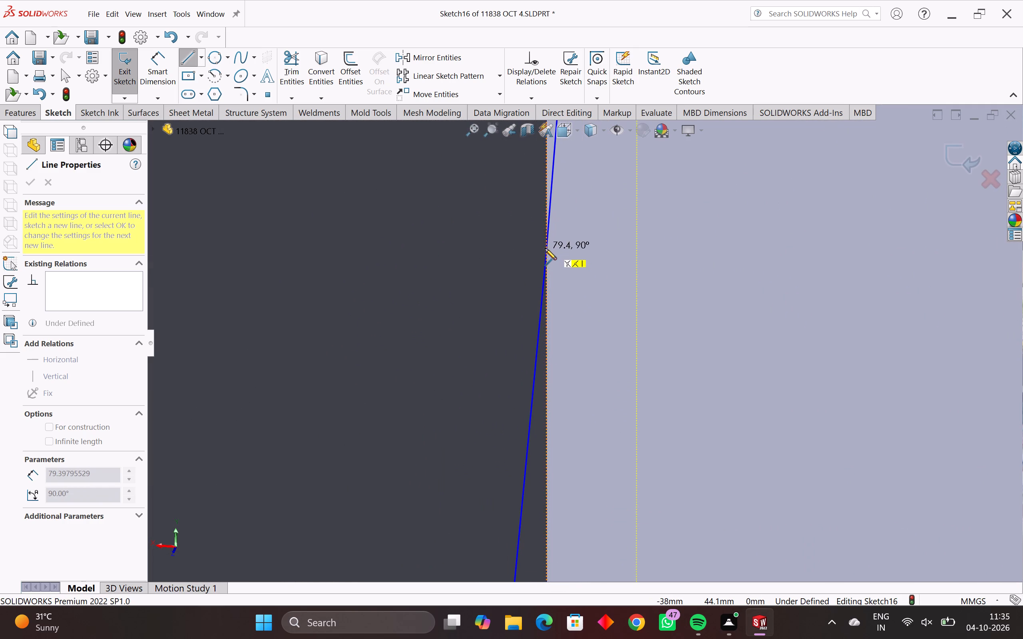
click(547, 245)
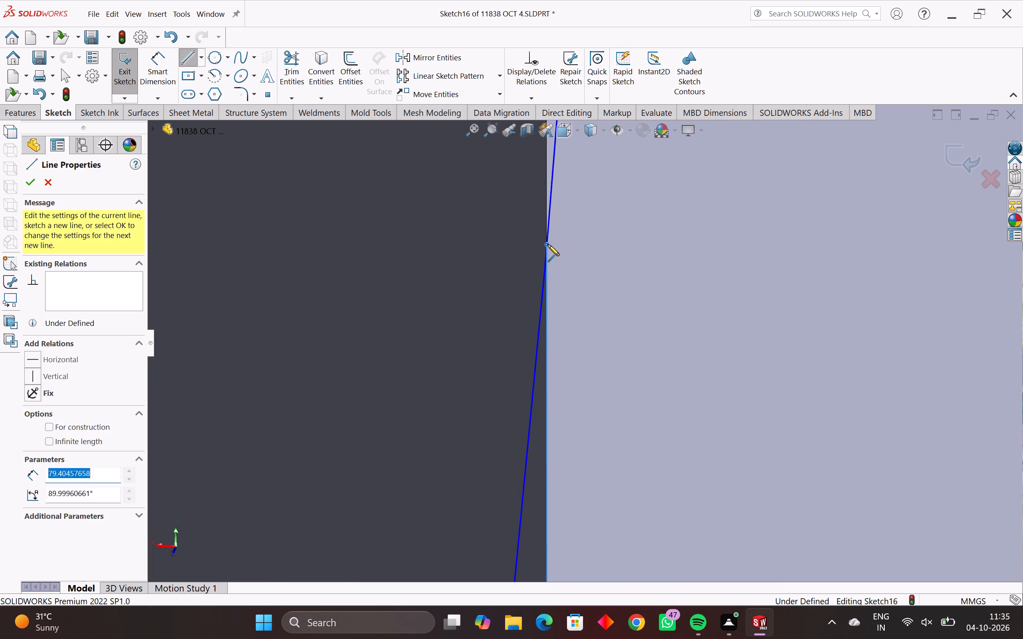
key(Escape)
Examine the new line's upper endpoint against the dimensioned leg's arc and the arch body's side edge.
scroll(606, 385, down, 1)
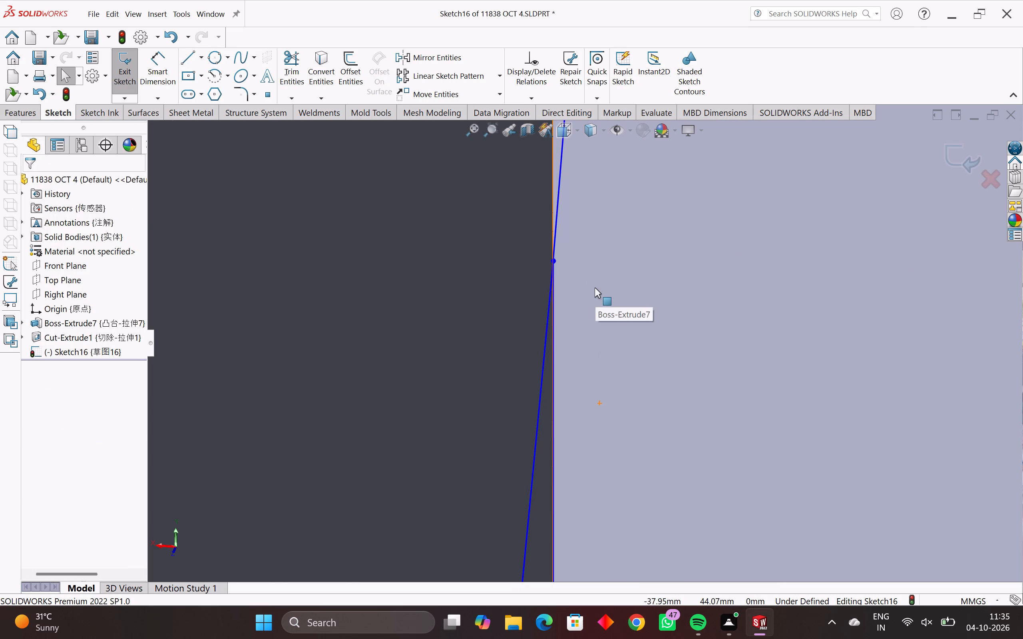
scroll(595, 288, down, 3)
scroll(568, 277, up, 3)
scroll(586, 364, up, 5)
scroll(558, 303, up, 4)
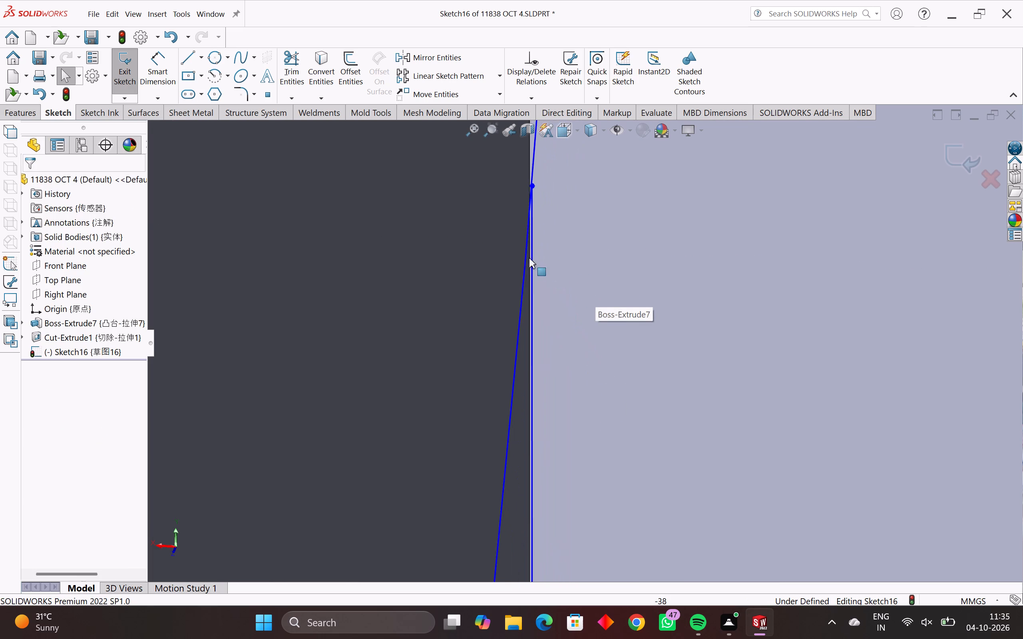
scroll(528, 253, up, 4)
scroll(561, 189, down, 4)
scroll(561, 251, down, 1)
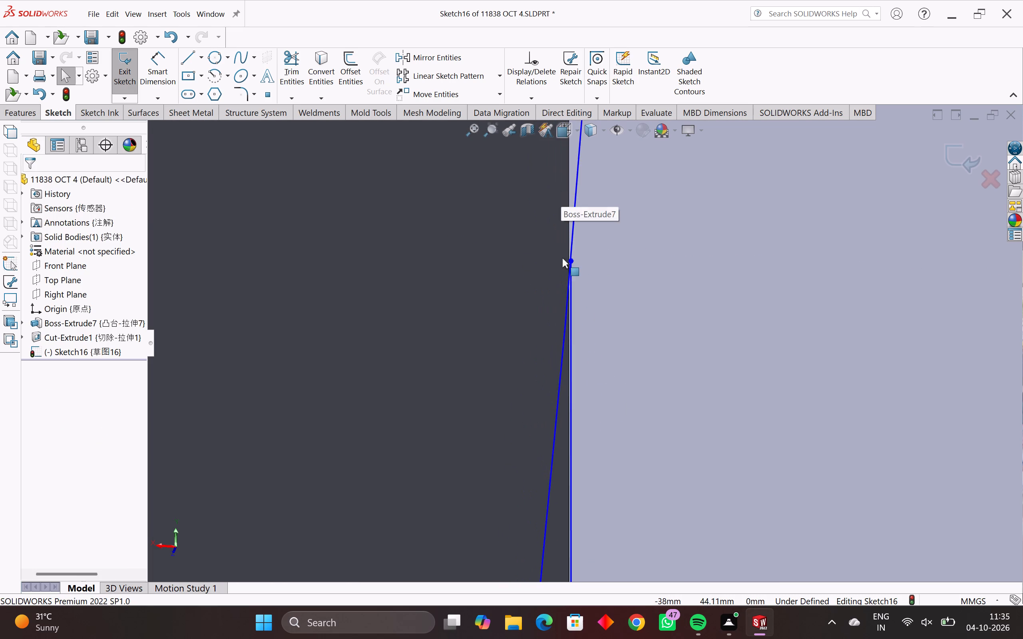
Trim the mirrored leg's inner vertical line above its crossing with the leg's arc.
middle_drag(562, 258, 591, 278)
scroll(591, 278, down, 20)
scroll(591, 278, down, 5)
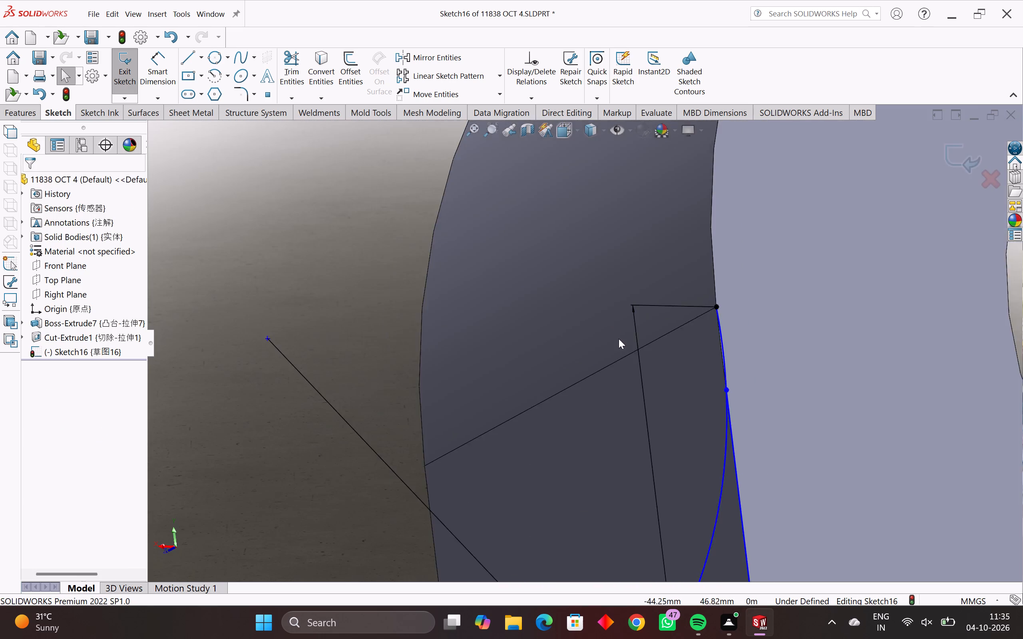
scroll(619, 339, down, 4)
scroll(981, 393, up, 5)
scroll(742, 342, up, 4)
scroll(741, 220, up, 1)
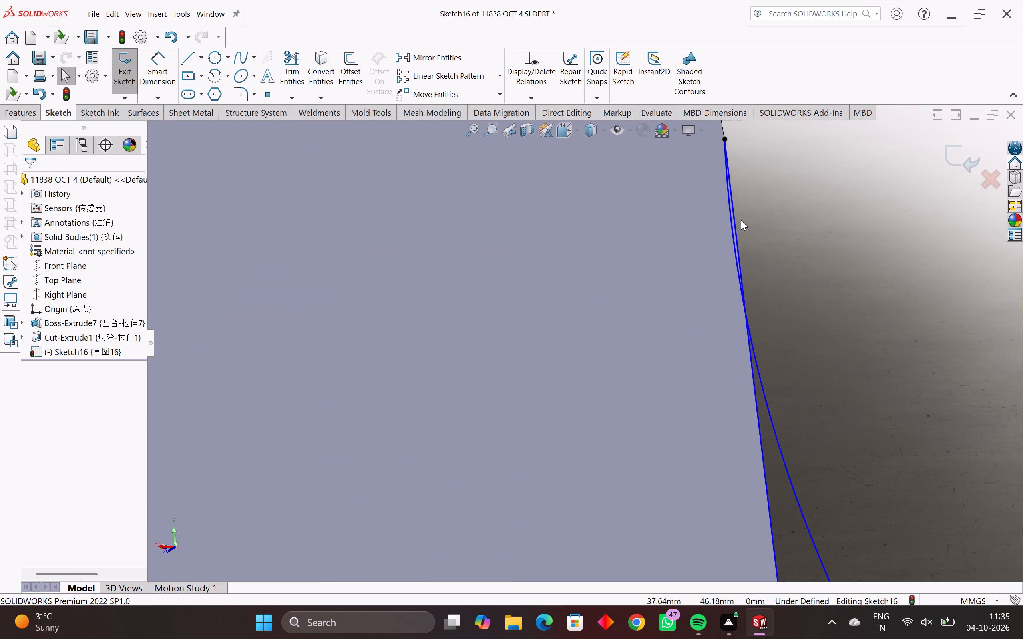
scroll(741, 220, up, 3)
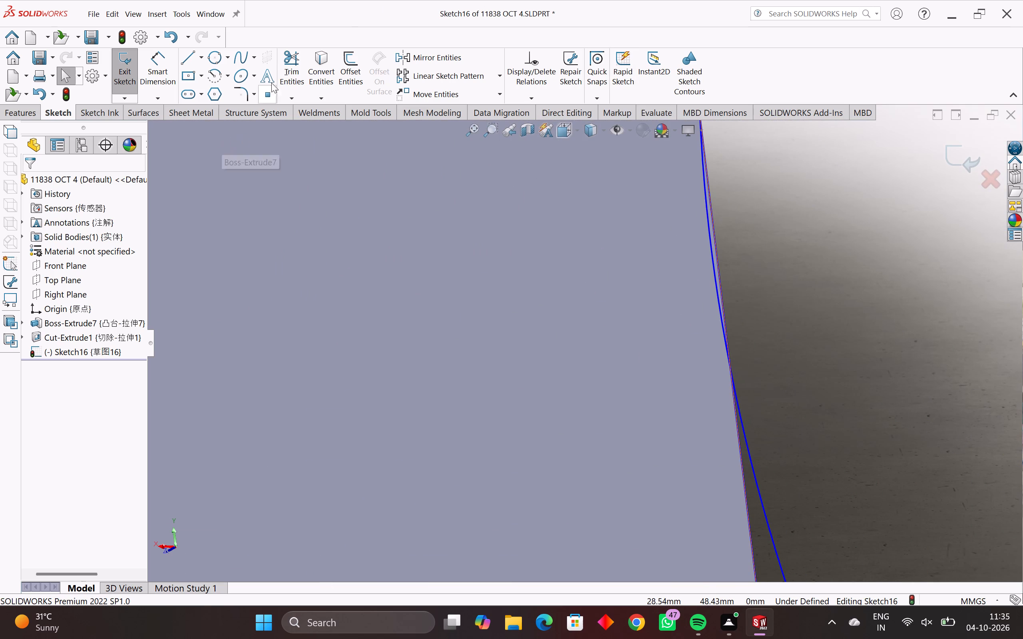
click(289, 50)
scroll(694, 248, up, 5)
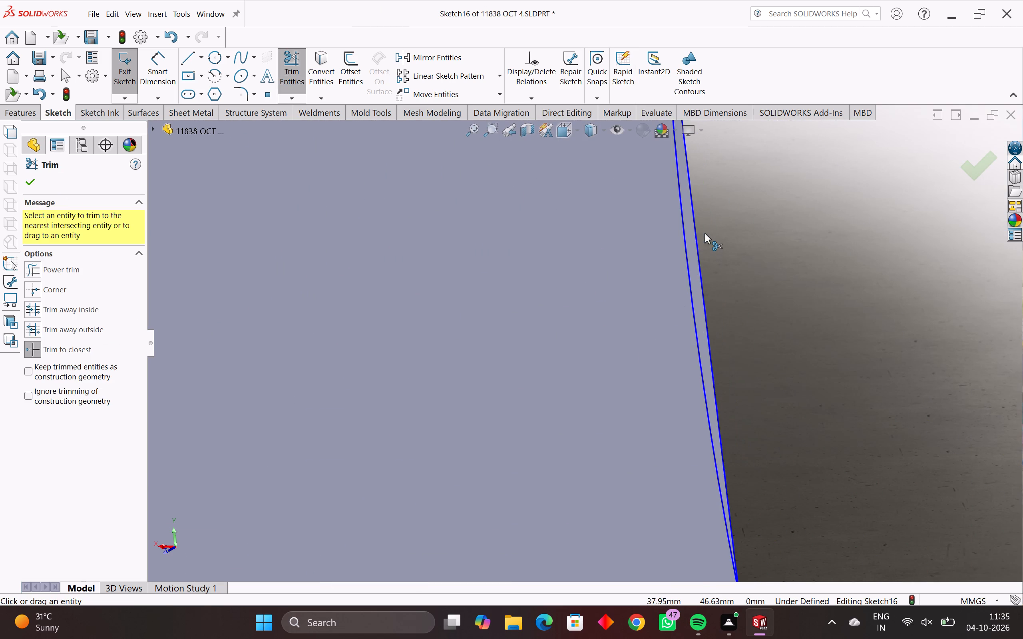
scroll(706, 250, down, 4)
scroll(717, 381, down, 4)
scroll(613, 347, up, 4)
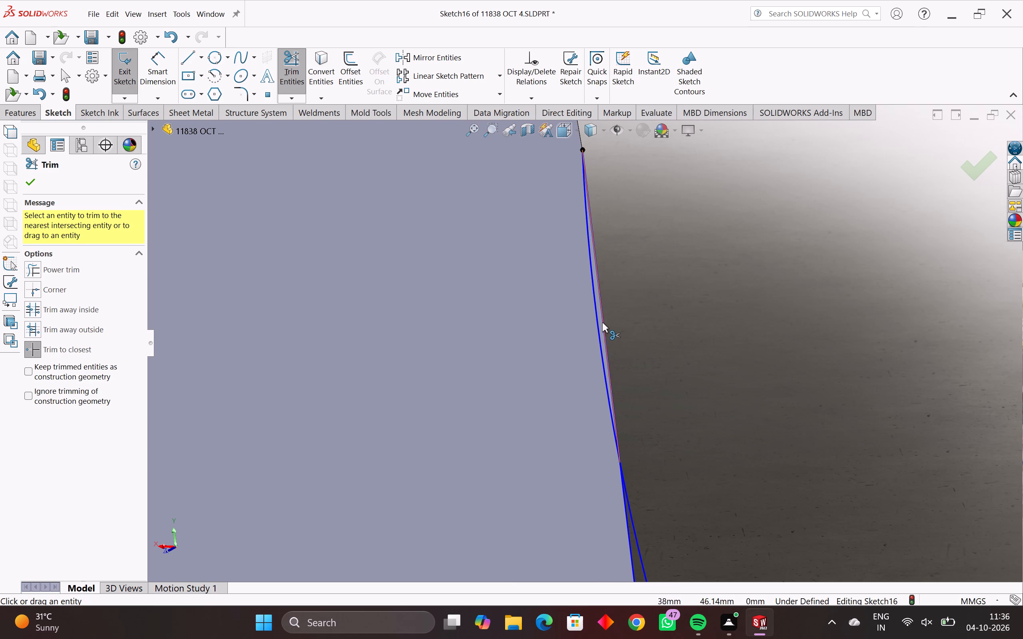
click(602, 322)
Trim away the remaining lower part of the mirrored leg's inner vertical line.
scroll(650, 485, down, 1)
middle_drag(650, 485, 637, 488)
scroll(623, 450, up, 4)
scroll(601, 394, up, 13)
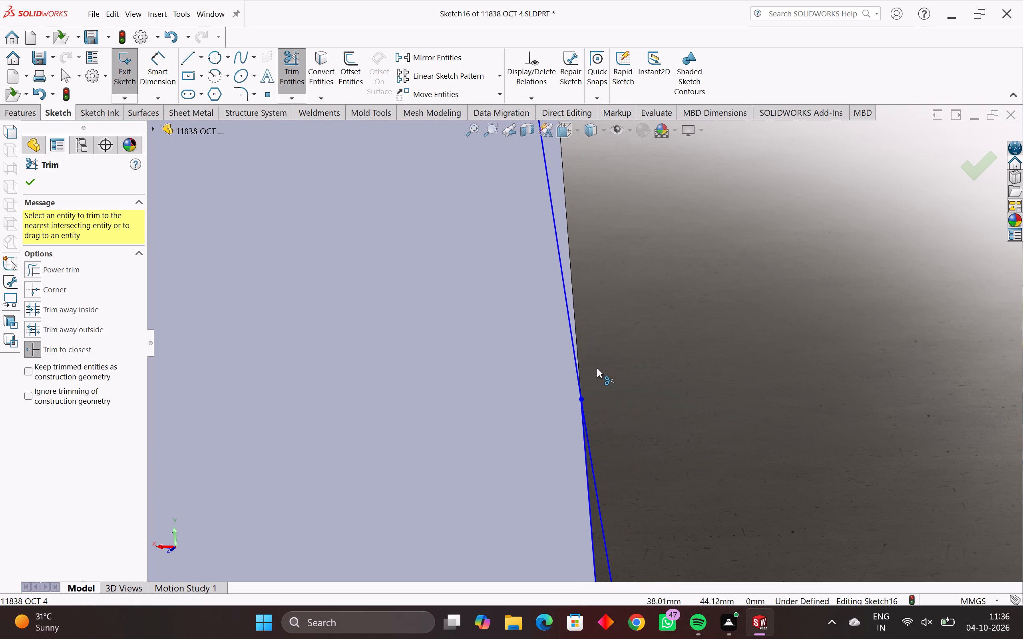
scroll(585, 394, up, 8)
scroll(570, 366, up, 9)
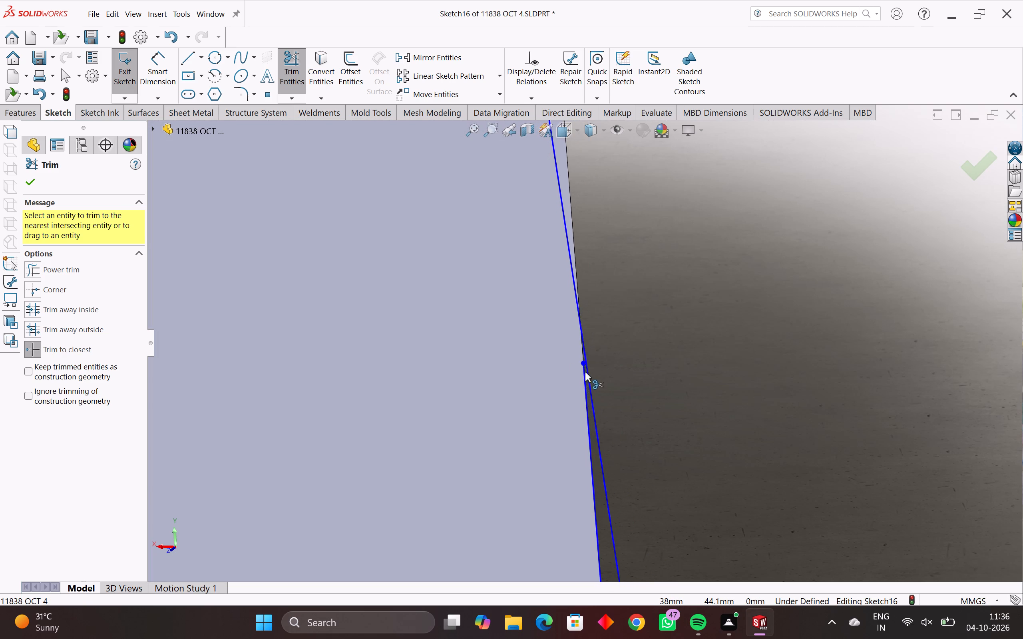
scroll(586, 364, up, 8)
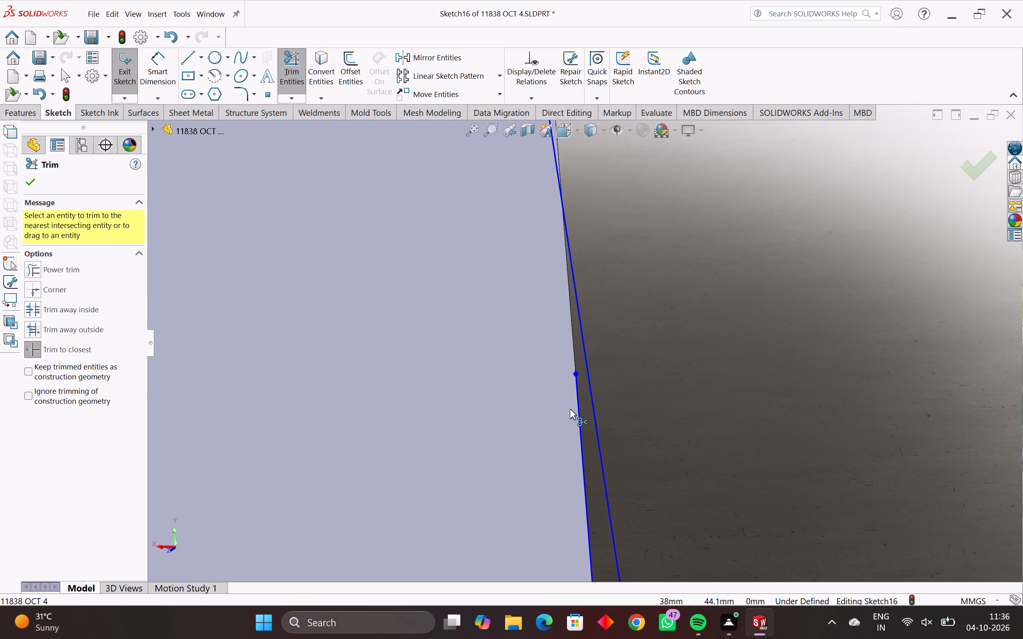
click(580, 421)
Draw a line about 79.6 mm long from the mirrored leg's inner bottom corner to where its arc crosses the body's side edge.
scroll(584, 422, down, 6)
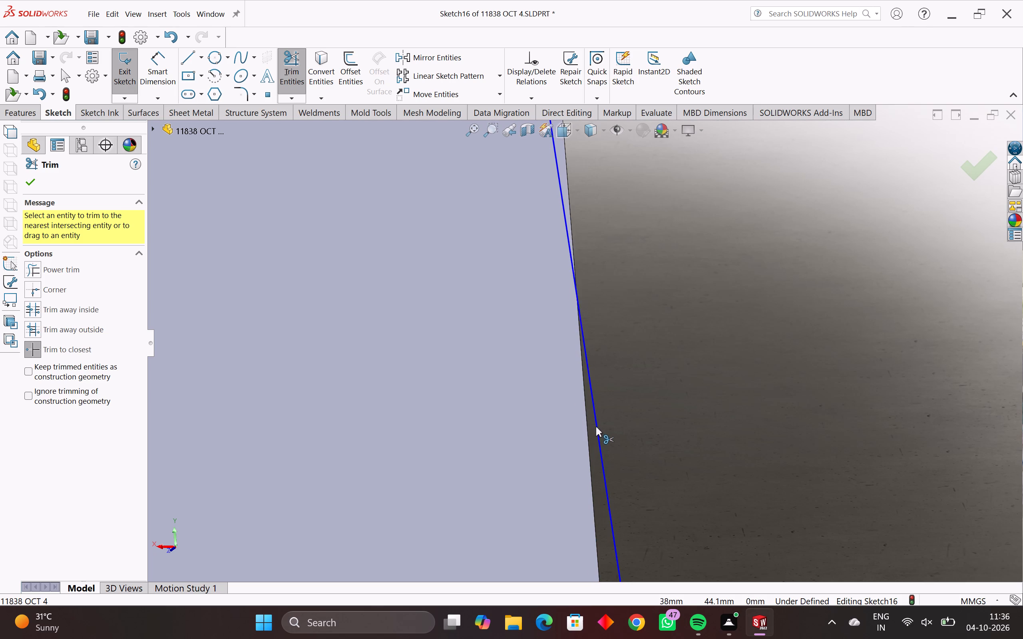
scroll(596, 427, down, 20)
scroll(596, 427, down, 15)
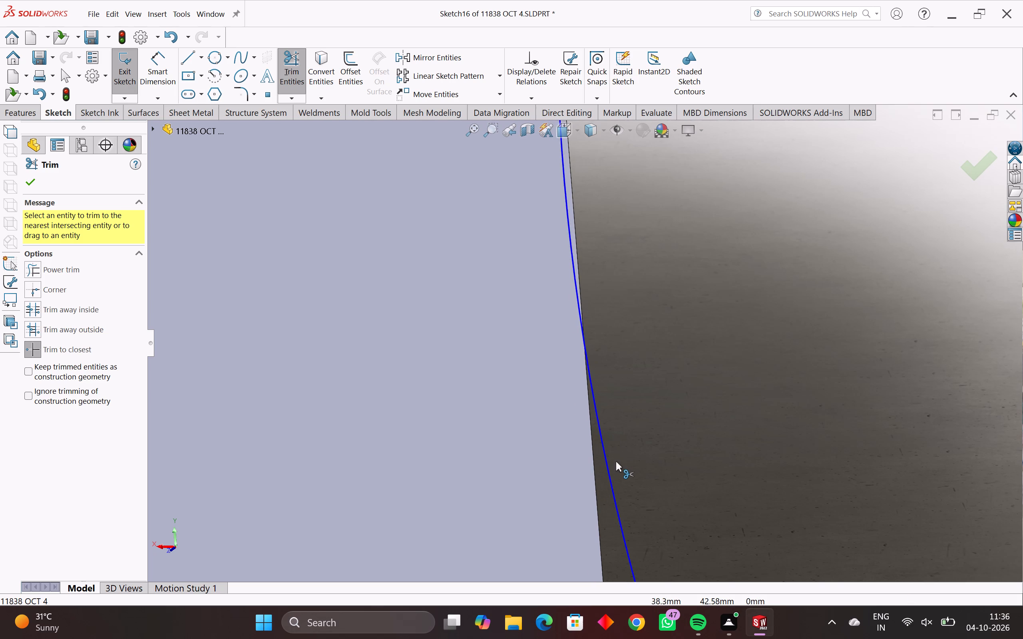
scroll(616, 461, down, 11)
scroll(633, 516, down, 6)
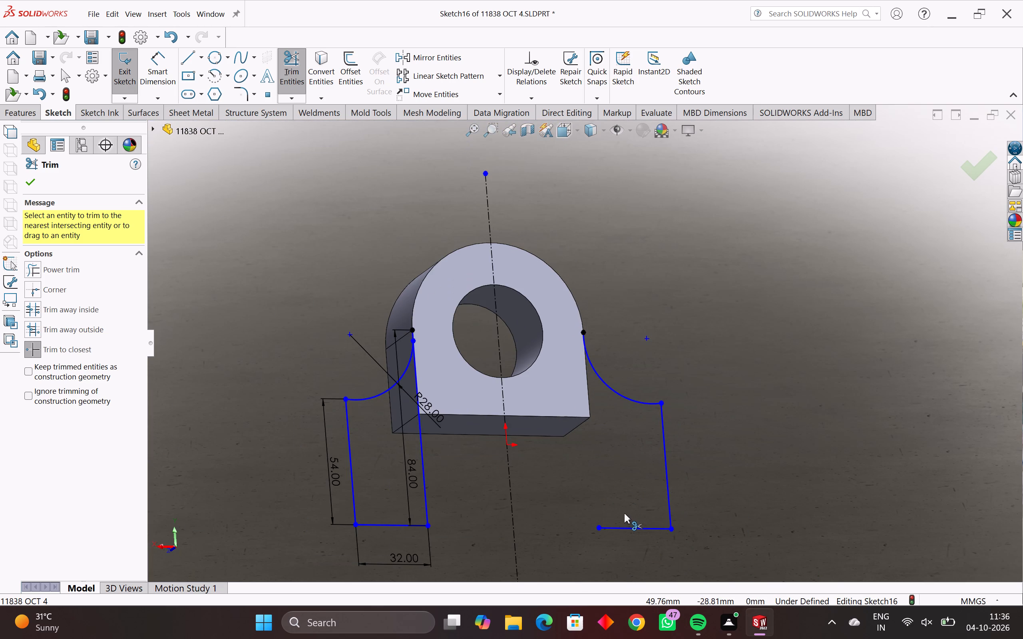
key(l)
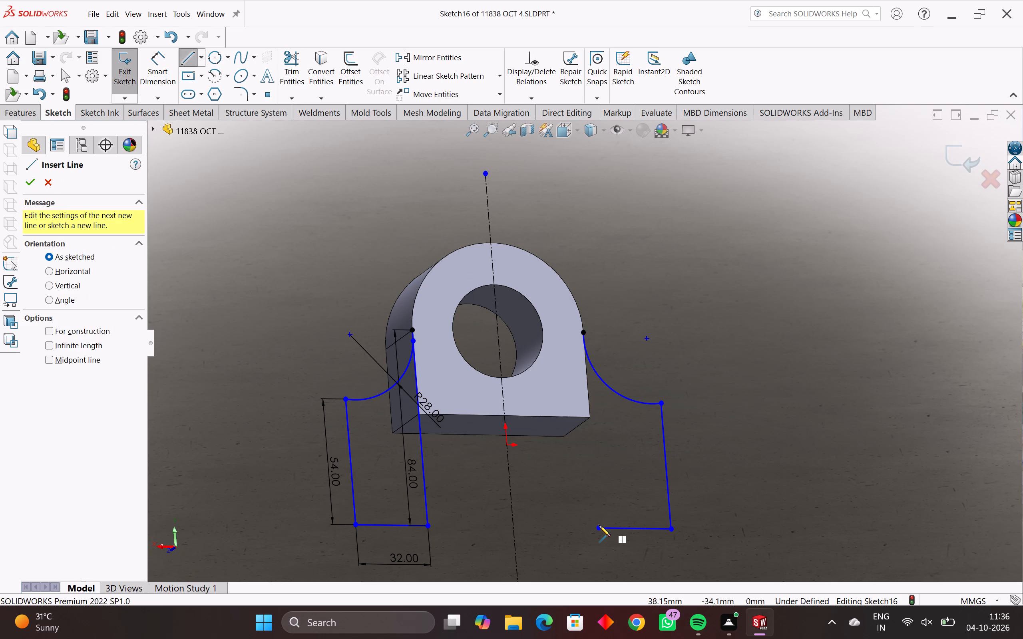
click(599, 527)
scroll(594, 345, up, 4)
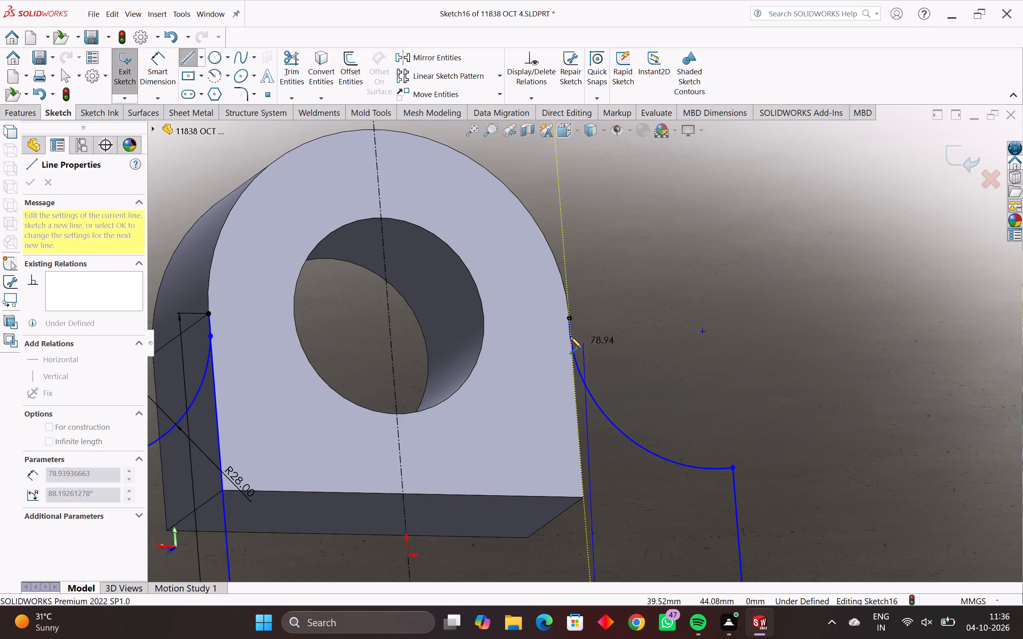
scroll(570, 337, up, 11)
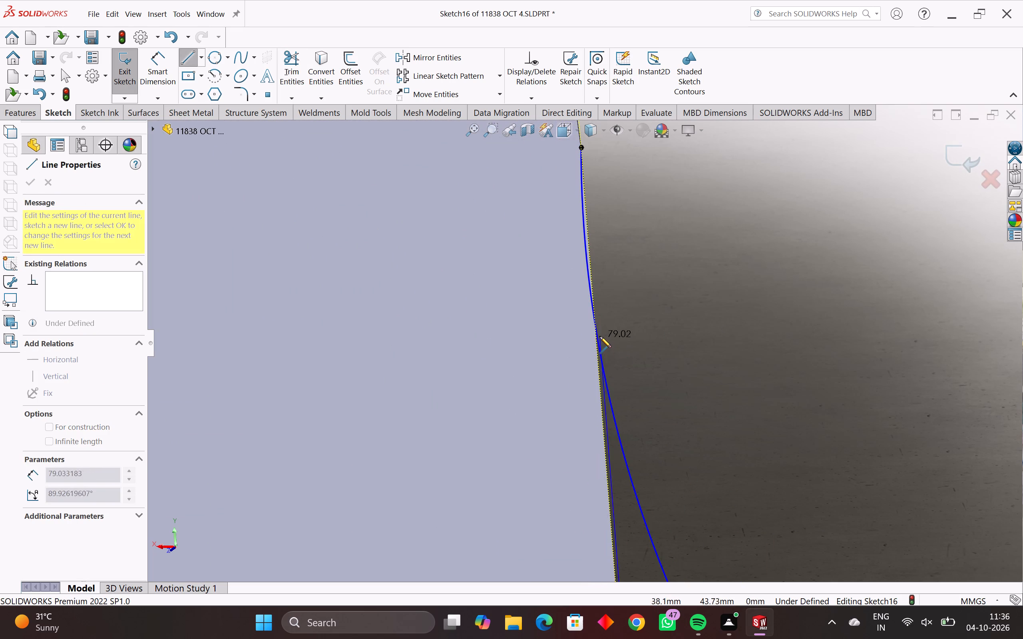
scroll(596, 320, up, 6)
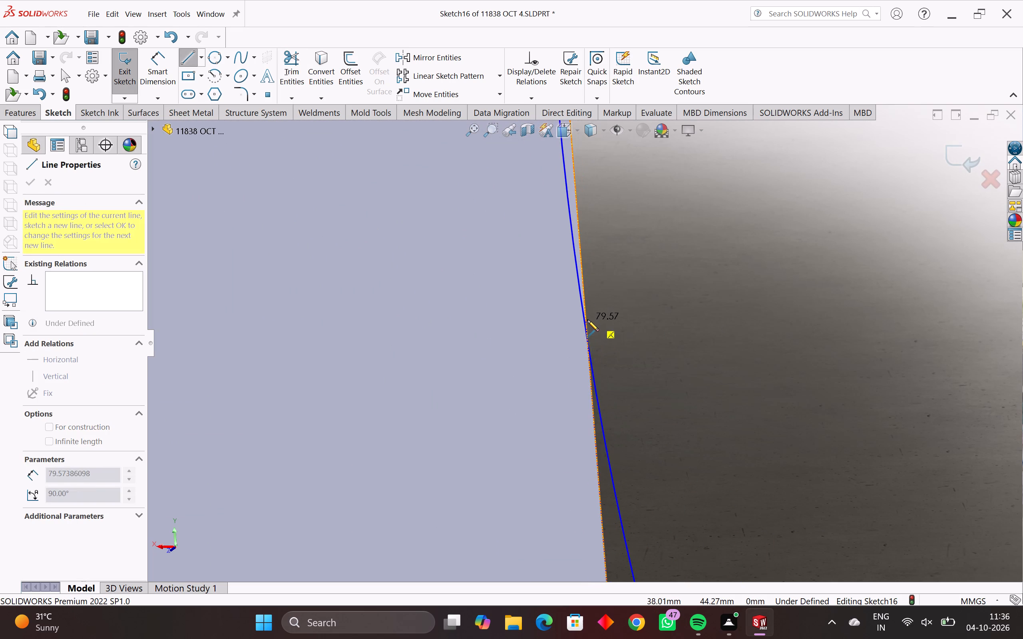
scroll(585, 319, down, 12)
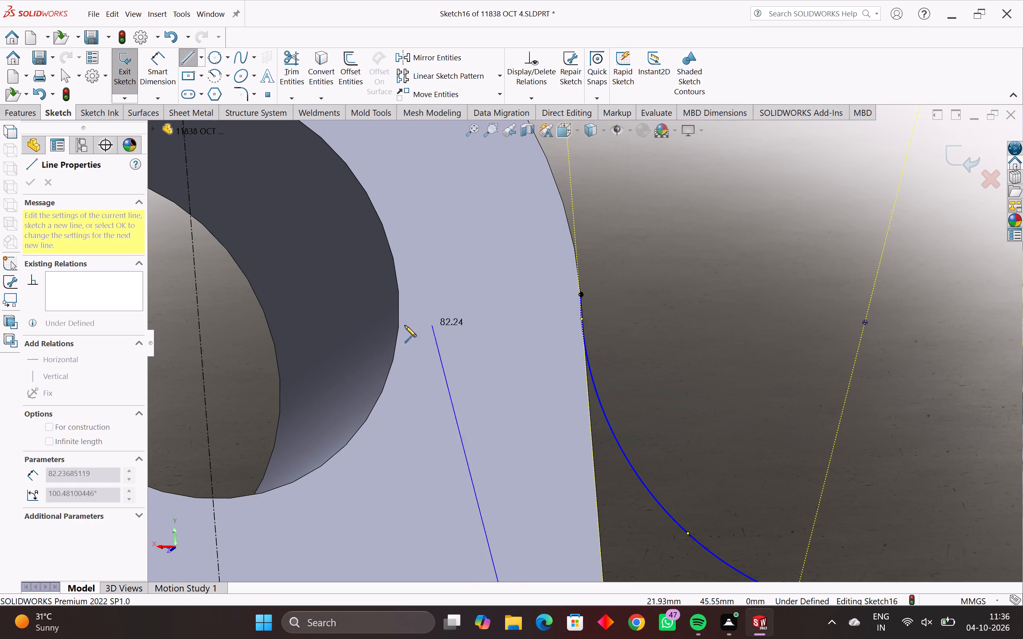
scroll(587, 322, up, 8)
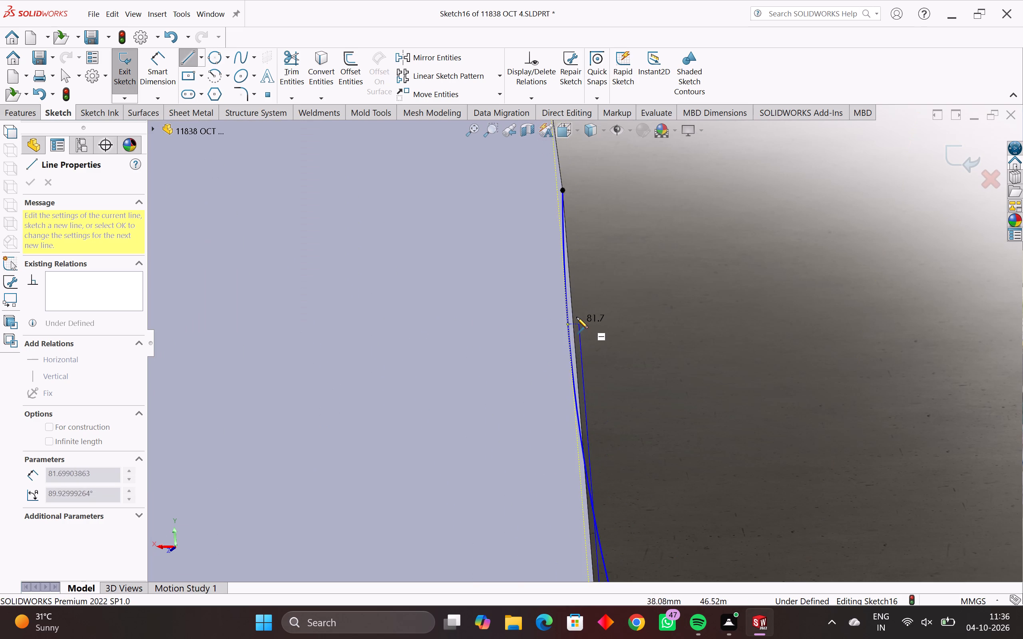
click(583, 445)
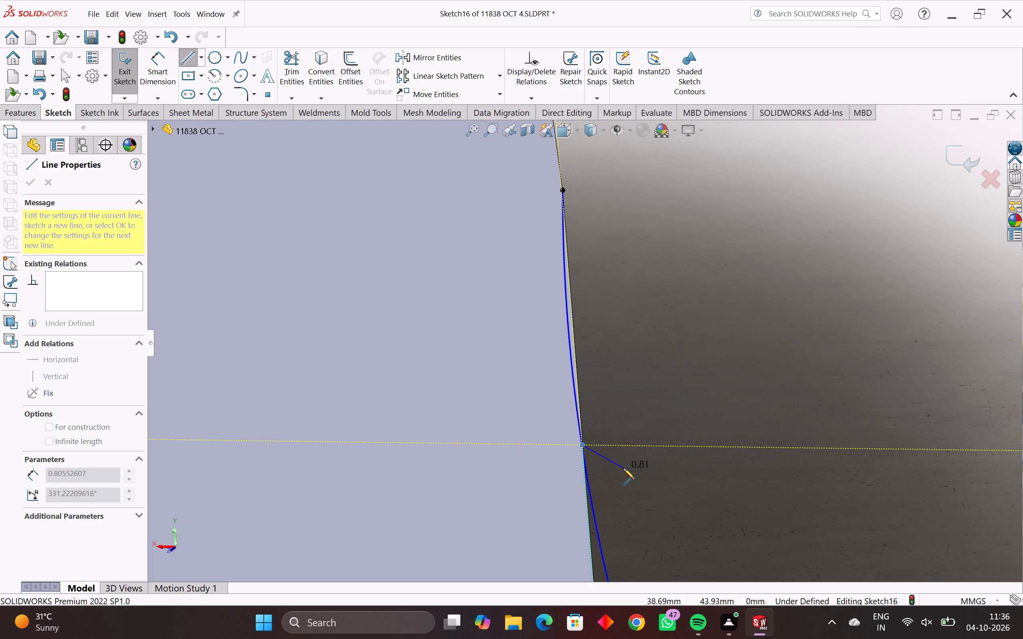
key(Escape)
Fully define all the leg sketch entities and the centerline using automatically calculated relations and dimensions.
scroll(624, 468, down, 12)
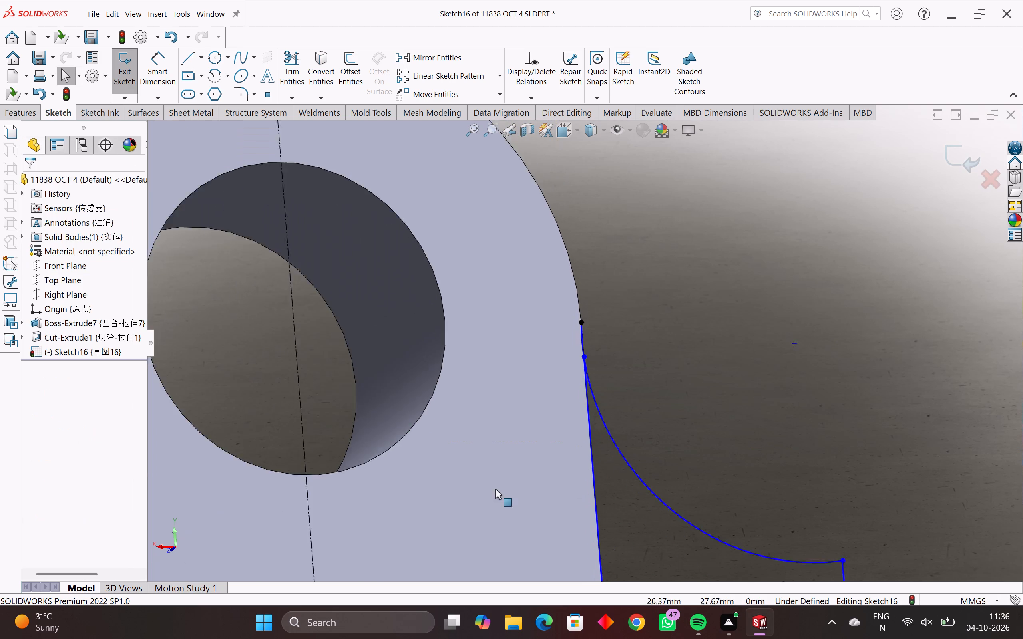
scroll(495, 489, down, 2)
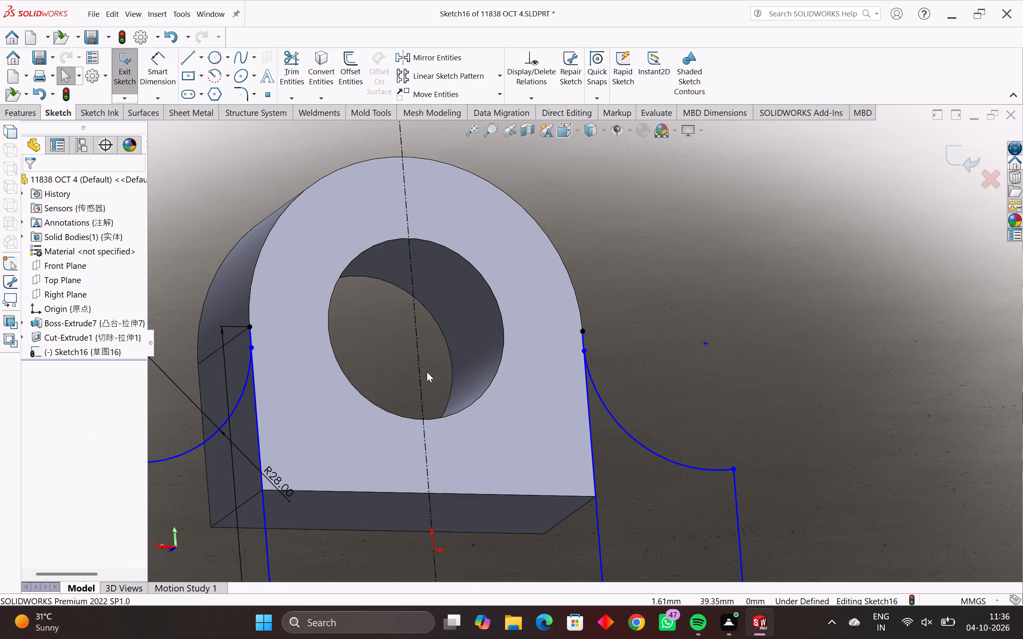
middle_drag(475, 386, 541, 462)
key(Escape)
scroll(535, 465, down, 9)
drag(666, 335, 330, 571)
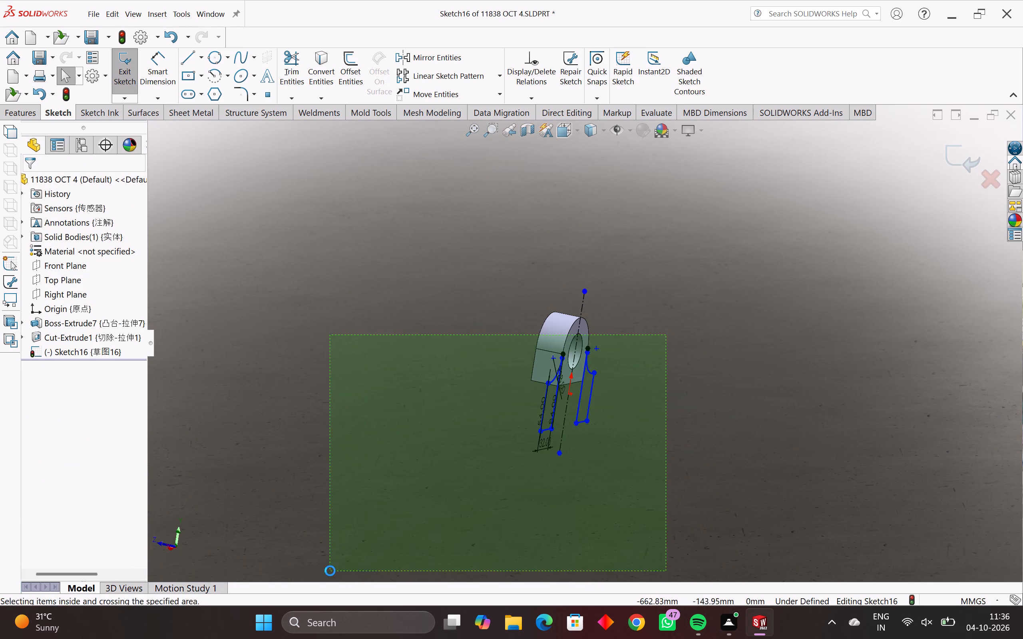
click(547, 100)
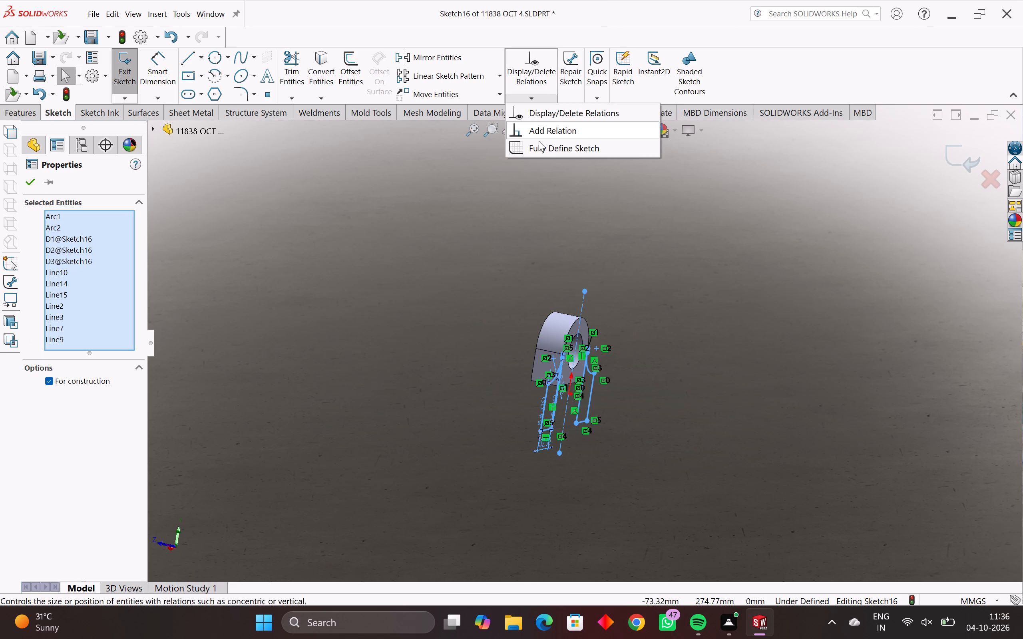
click(544, 155)
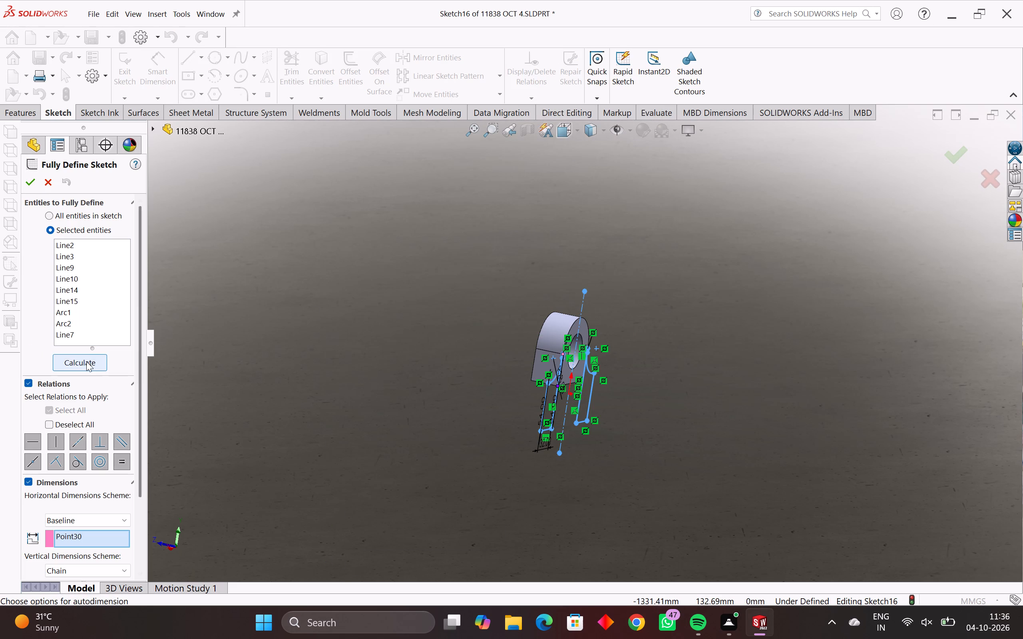
click(86, 361)
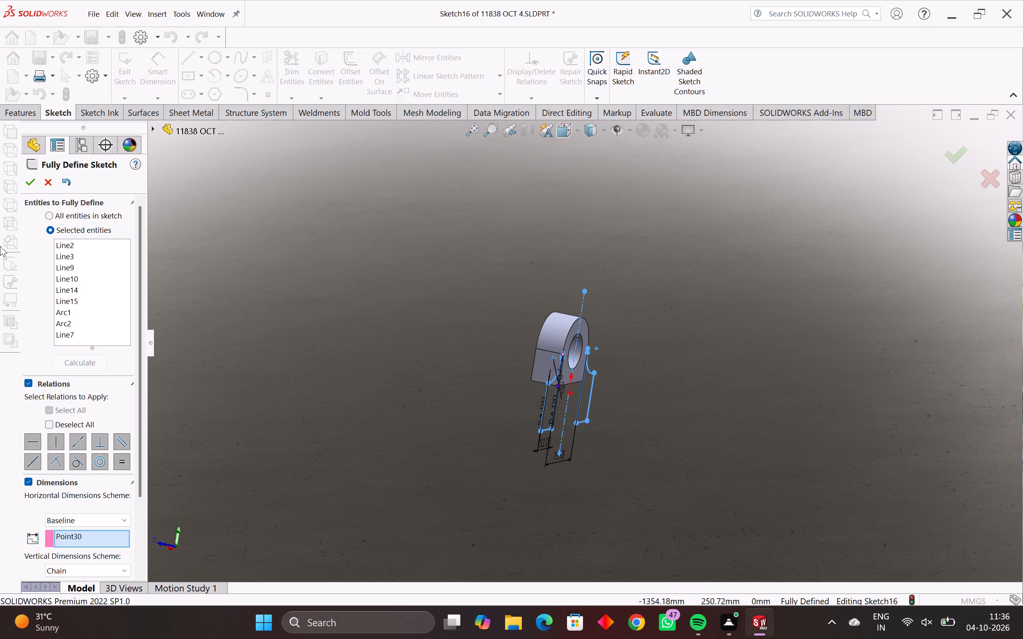
click(32, 185)
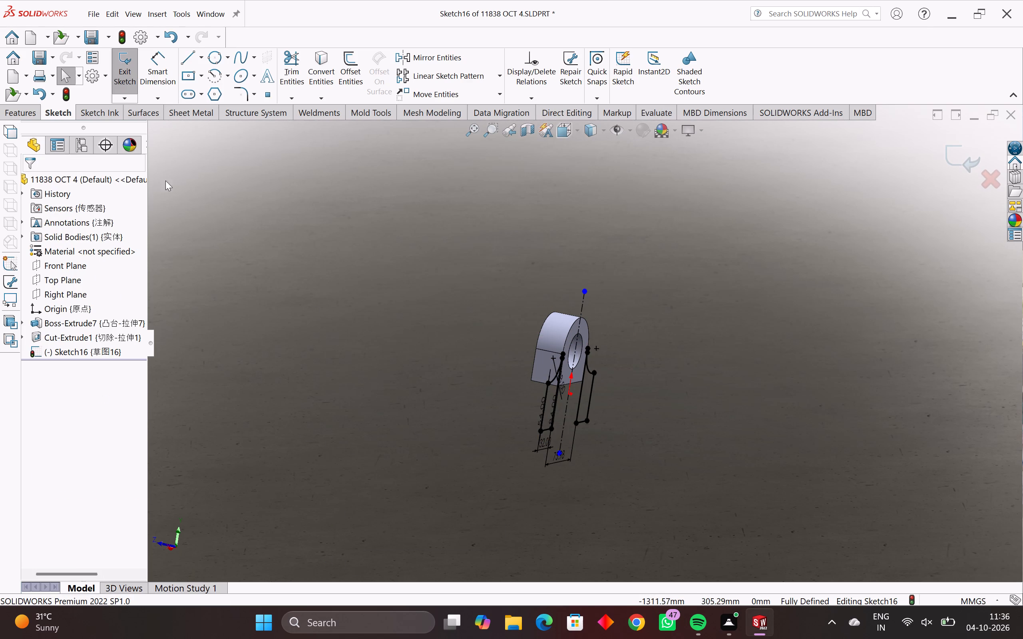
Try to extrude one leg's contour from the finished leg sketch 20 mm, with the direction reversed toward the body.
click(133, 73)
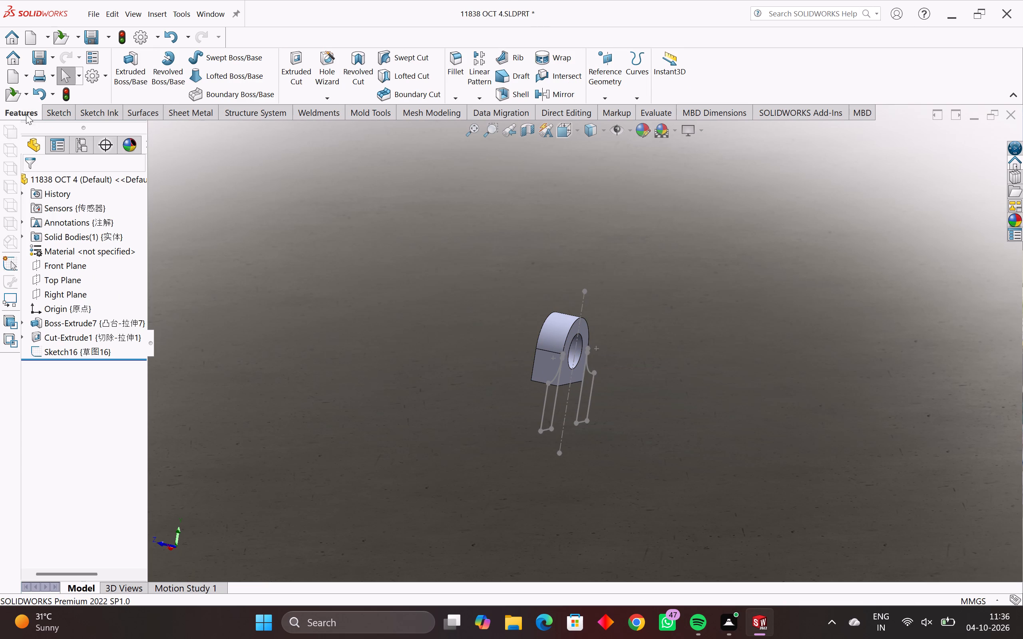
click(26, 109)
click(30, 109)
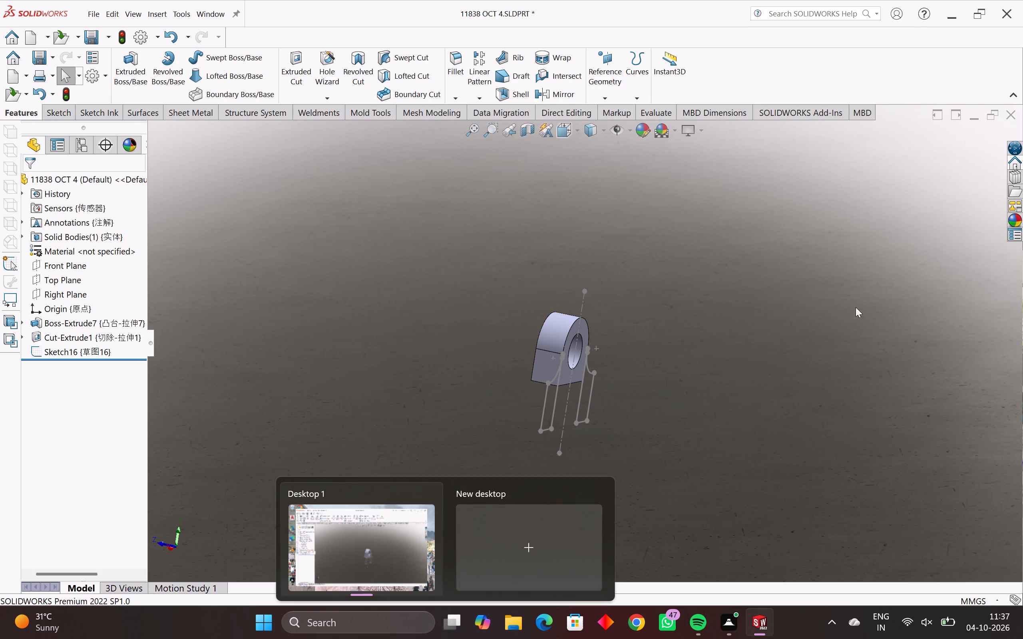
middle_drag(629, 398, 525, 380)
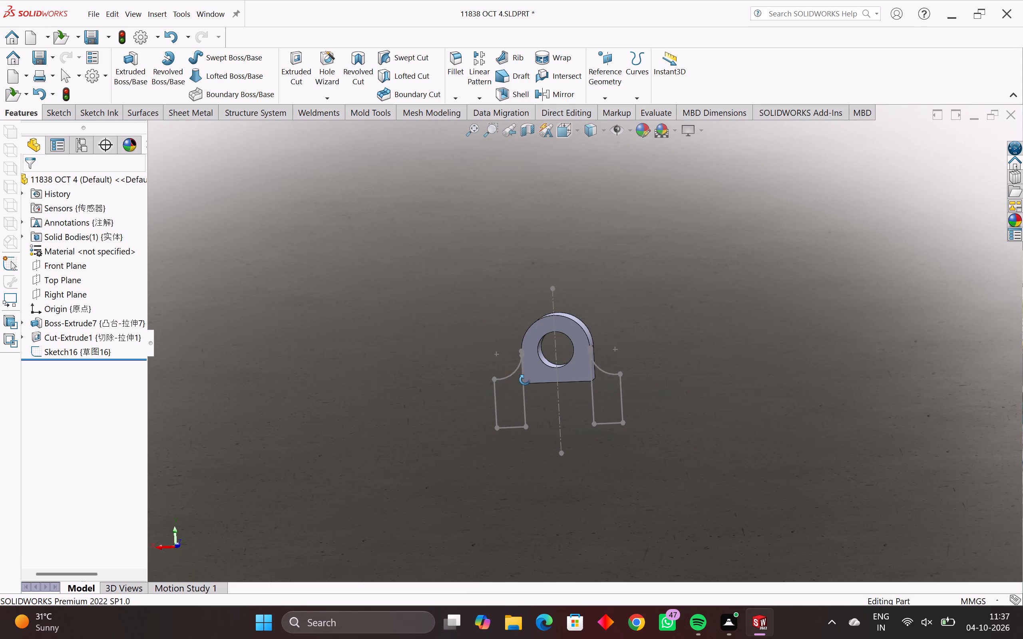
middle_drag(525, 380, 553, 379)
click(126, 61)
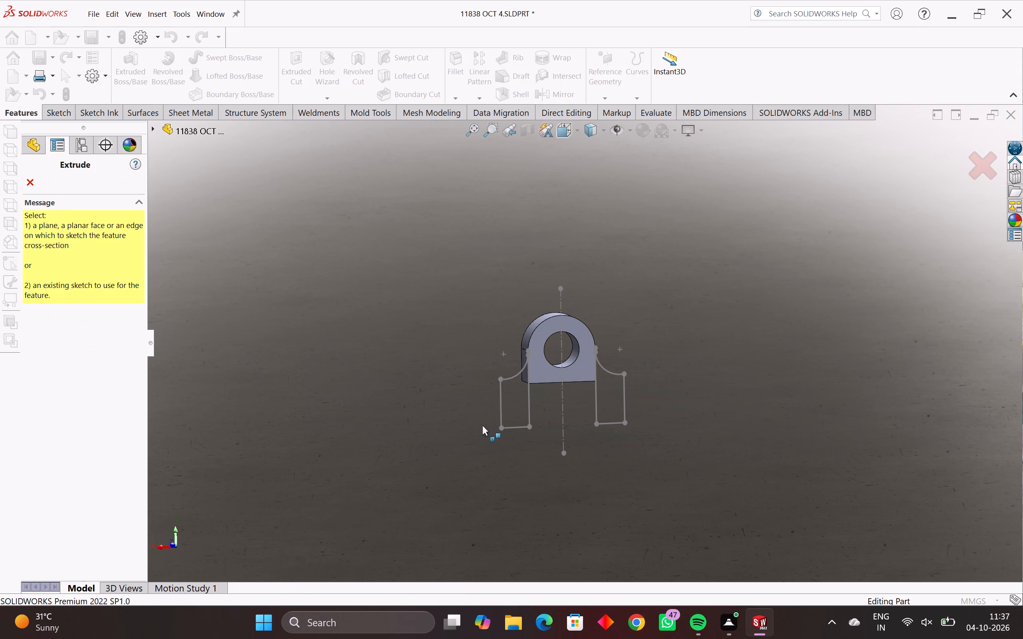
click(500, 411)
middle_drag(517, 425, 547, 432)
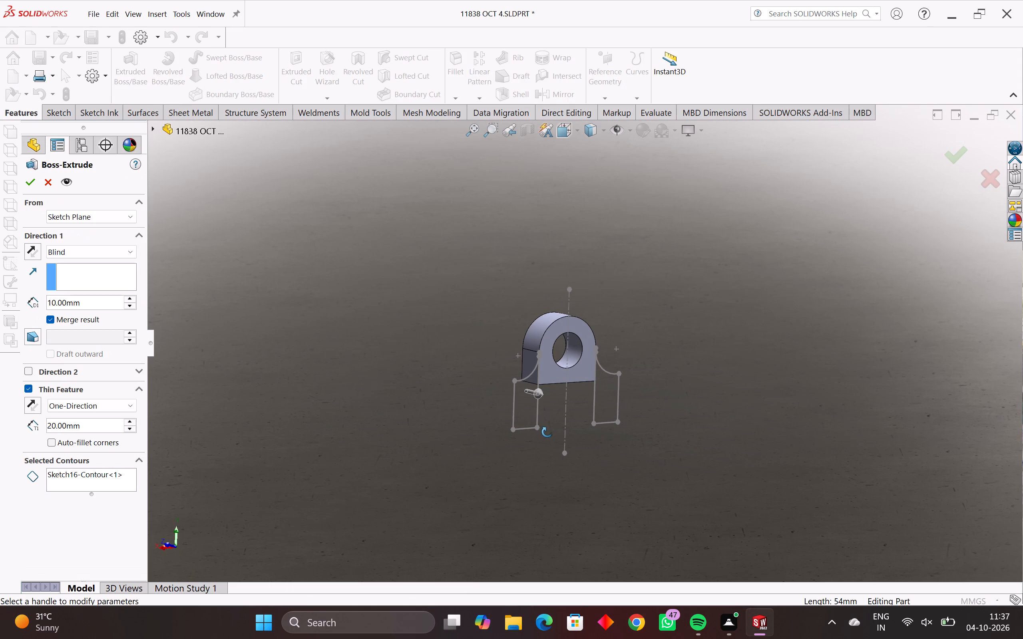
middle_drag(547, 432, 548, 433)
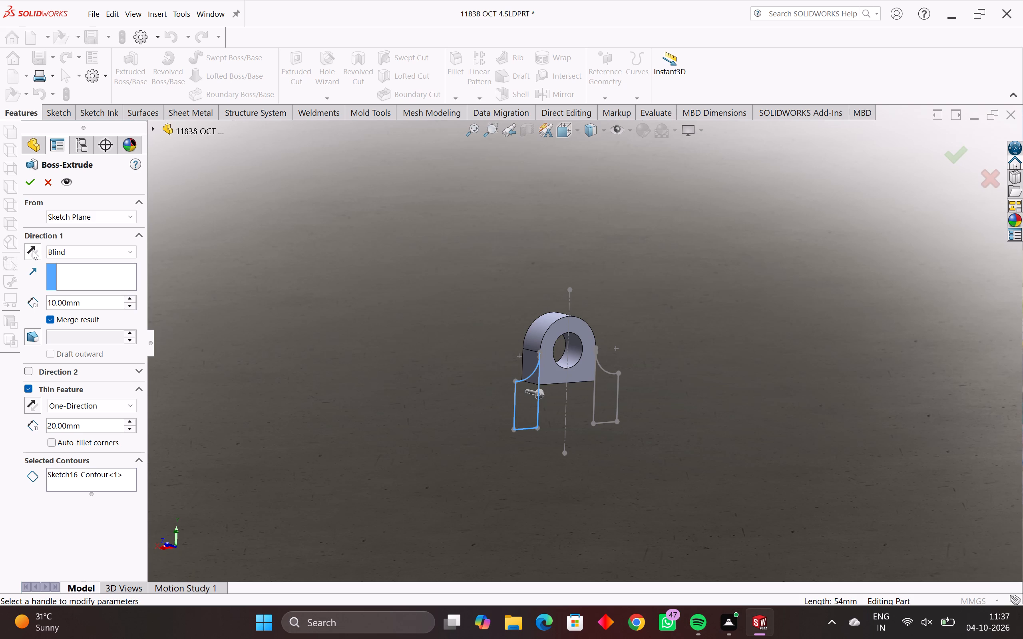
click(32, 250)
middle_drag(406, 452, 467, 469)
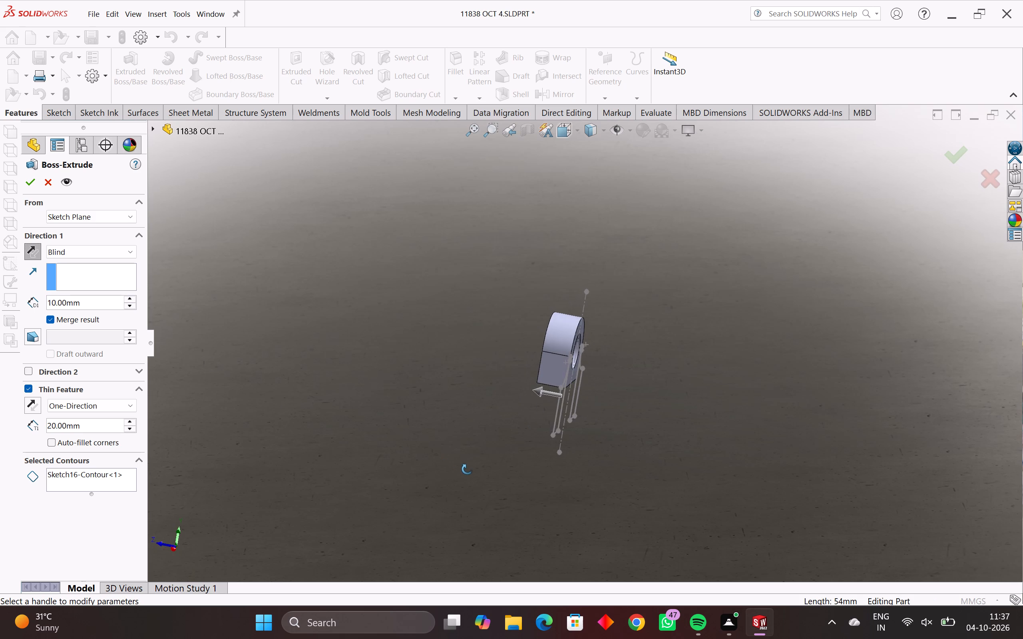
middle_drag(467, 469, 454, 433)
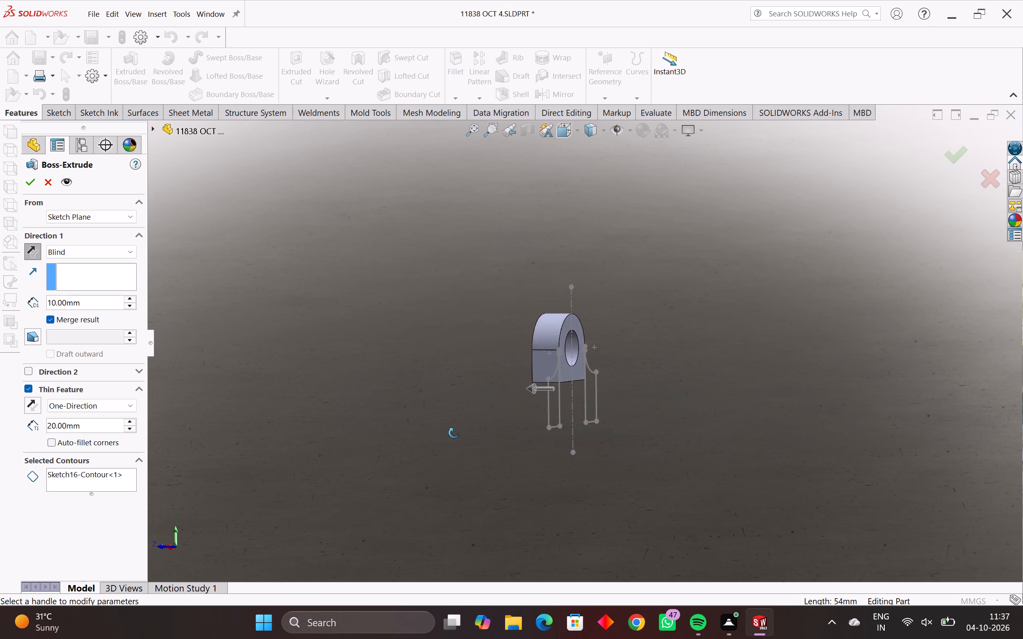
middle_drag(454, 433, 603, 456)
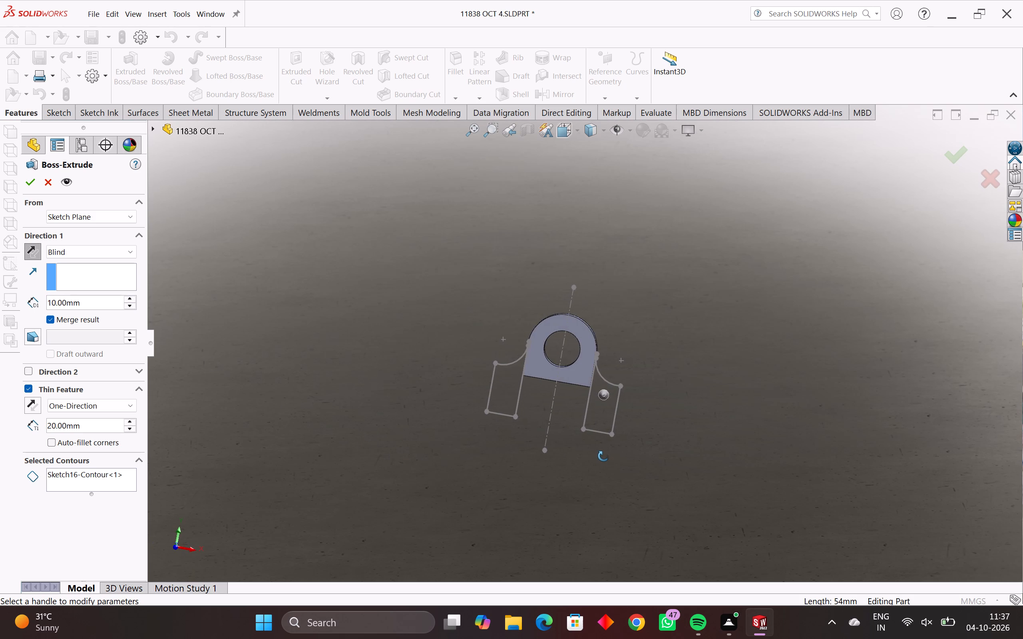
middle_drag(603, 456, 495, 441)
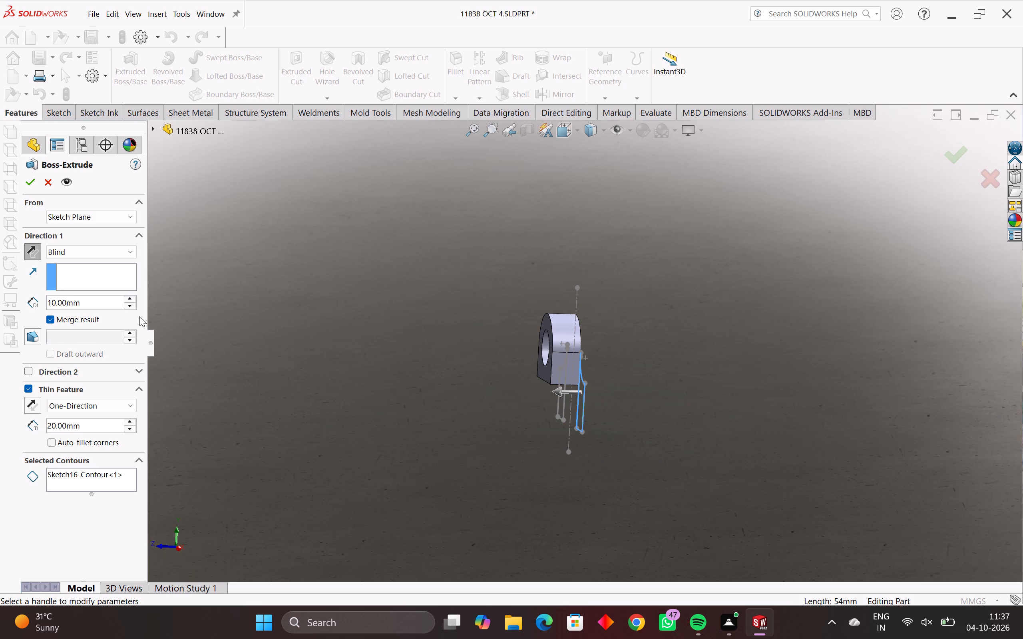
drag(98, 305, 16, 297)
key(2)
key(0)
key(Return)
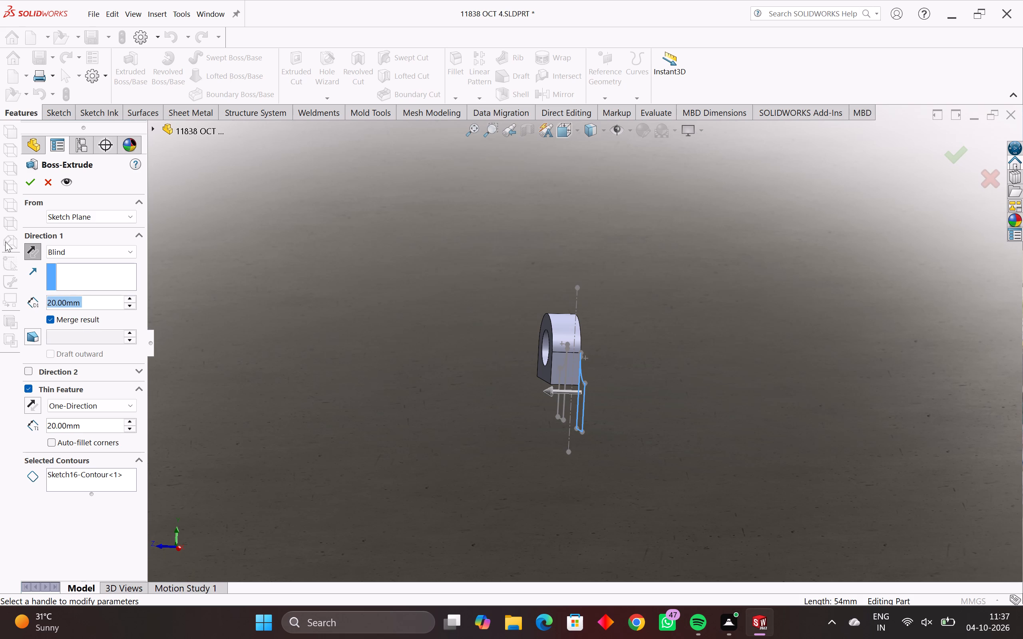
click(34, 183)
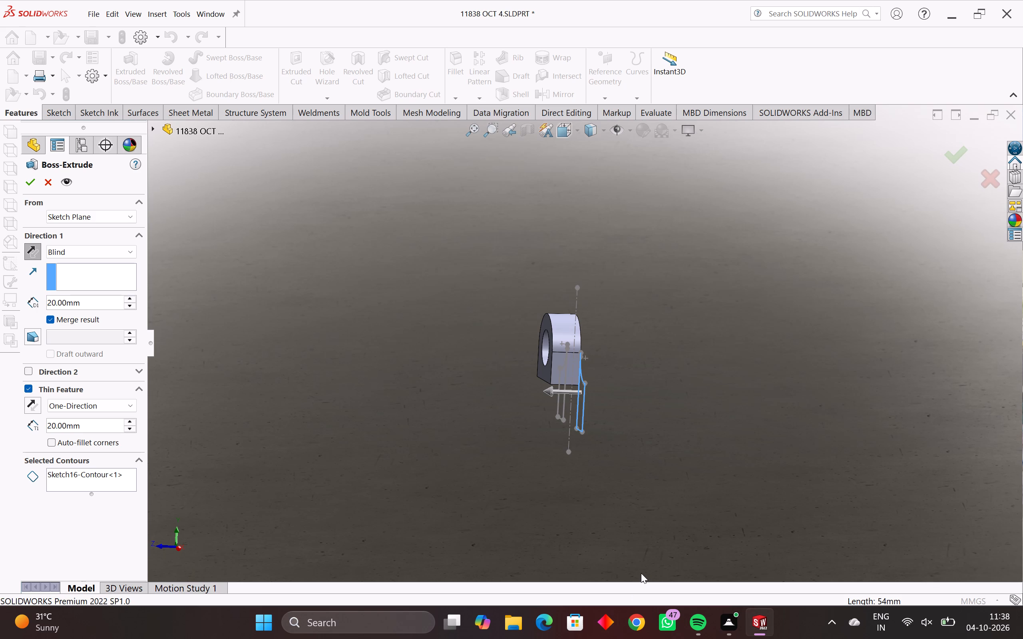
Examine the leg contours and extrusion direction against the arch body from several angles, and abandon the extrusion.
middle_drag(513, 419, 609, 419)
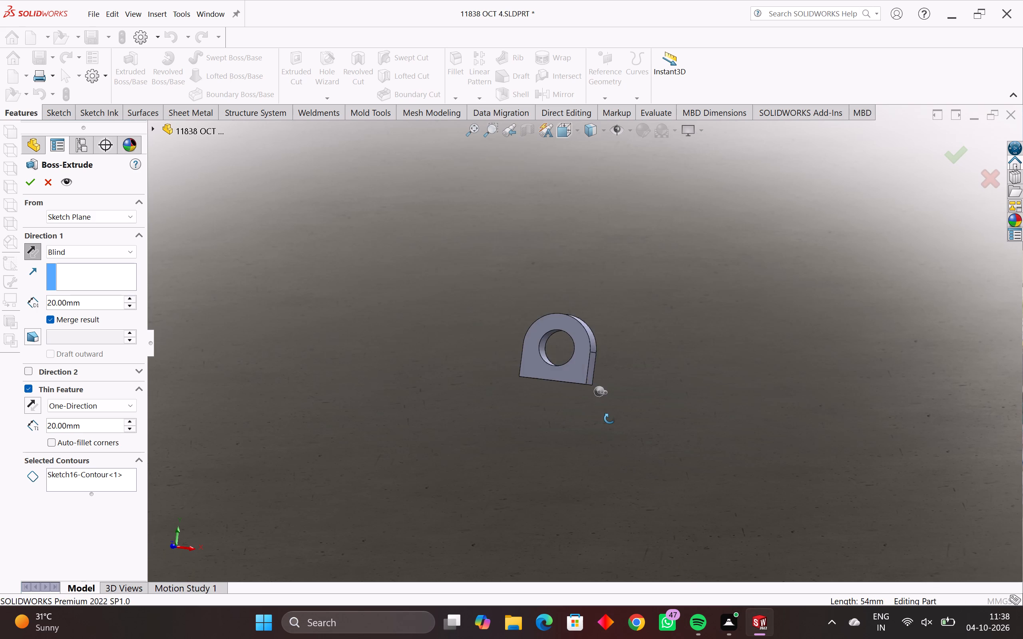
middle_drag(609, 419, 573, 430)
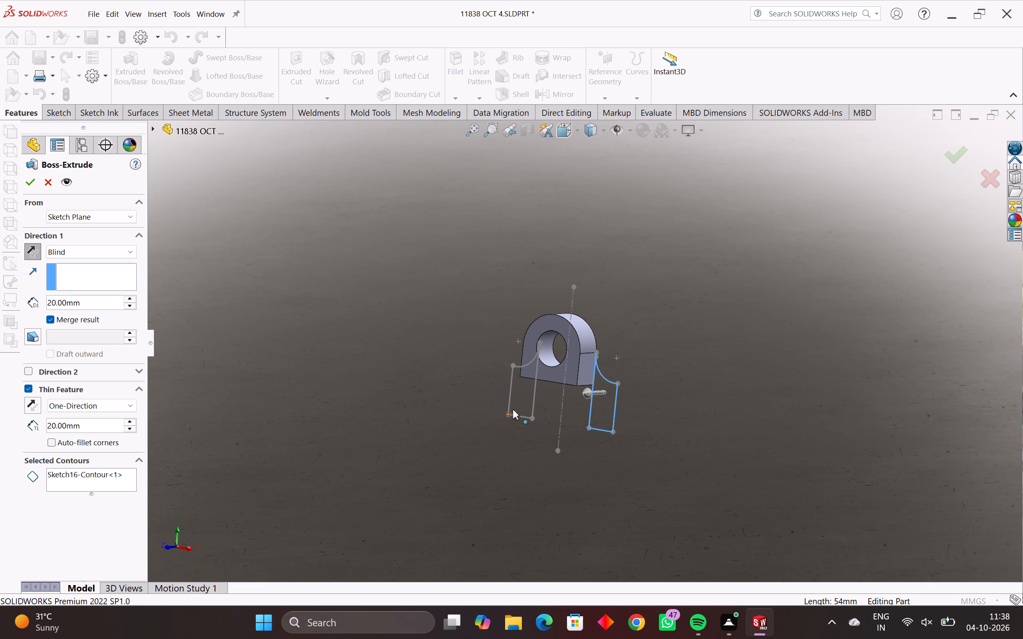
middle_drag(477, 401, 497, 409)
scroll(512, 398, up, 3)
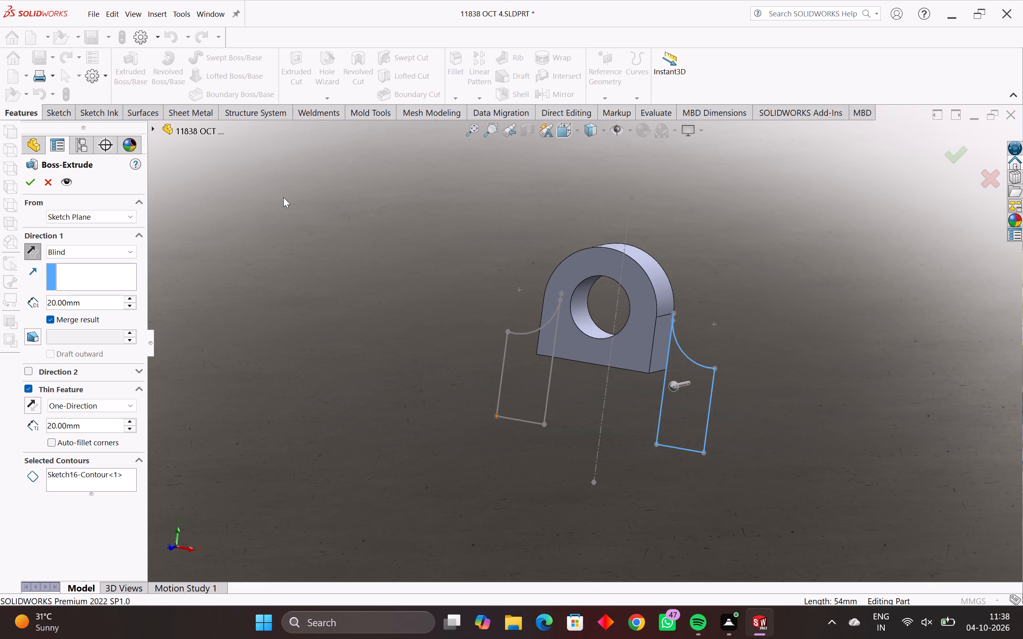
key(ctrl+8)
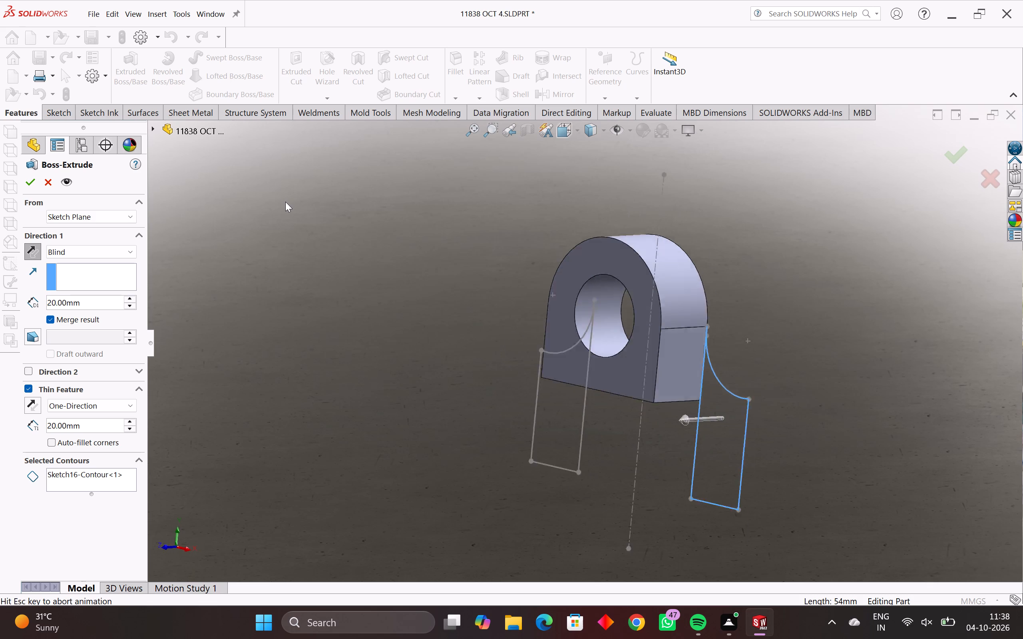
scroll(410, 338, down, 6)
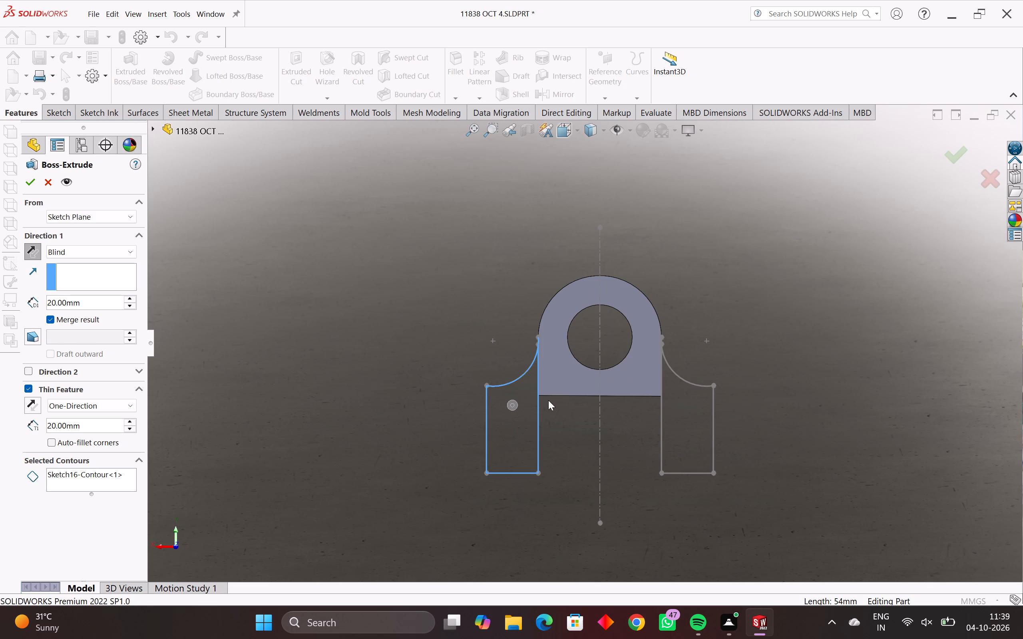
scroll(511, 423, up, 1)
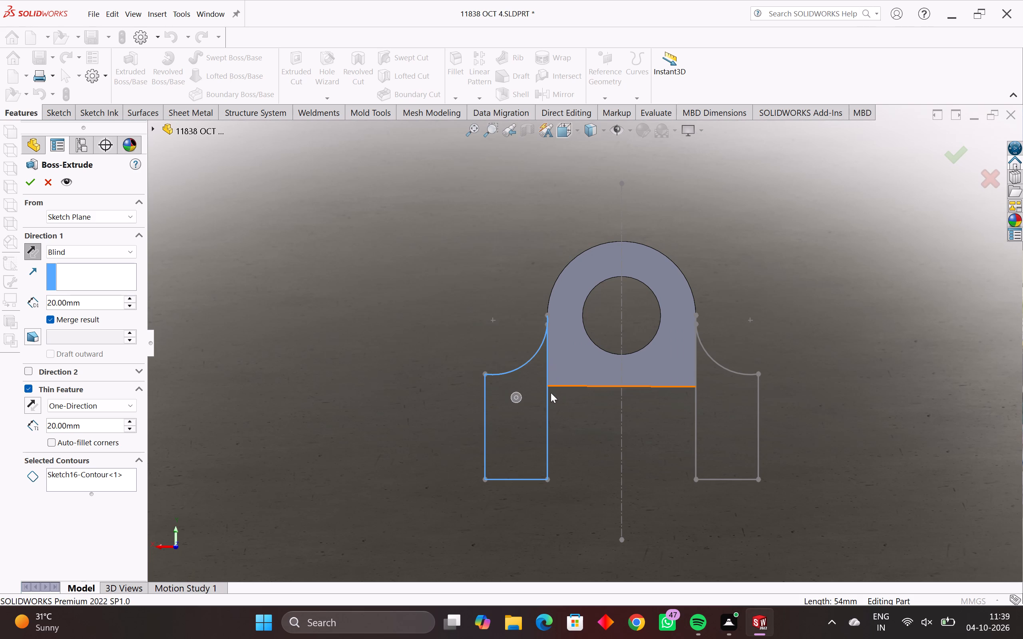
scroll(549, 407, up, 1)
scroll(549, 407, down, 1)
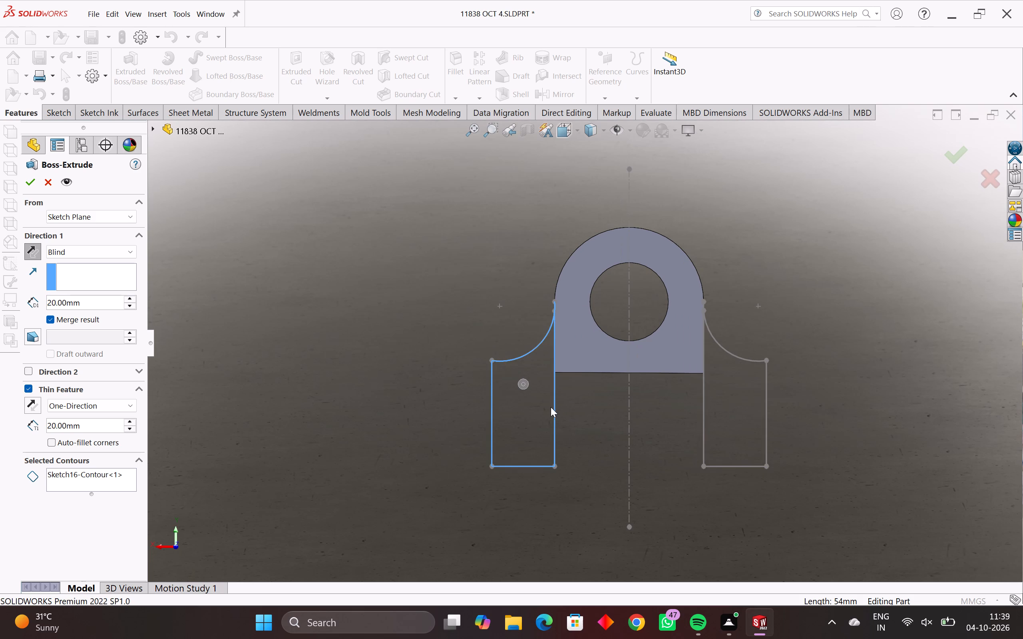
scroll(551, 407, down, 2)
middle_drag(500, 399, 667, 422)
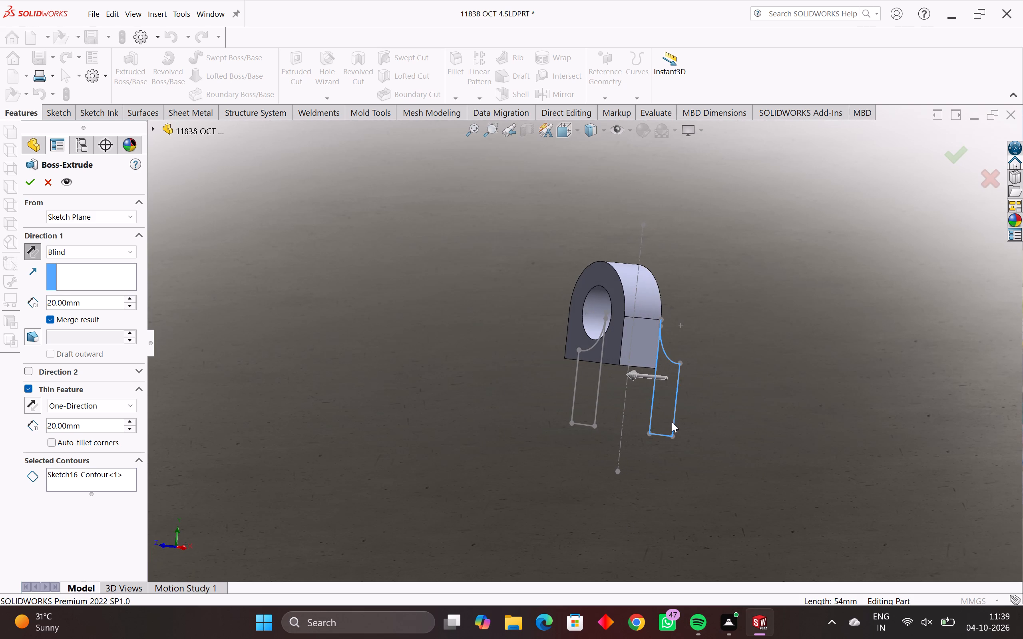
middle_drag(566, 418, 619, 419)
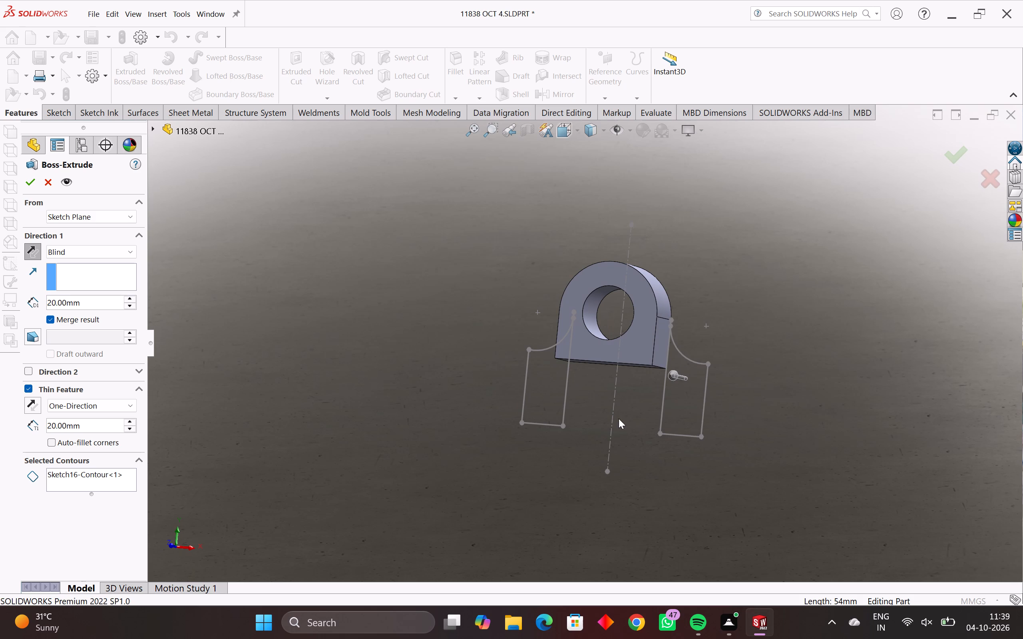
click(28, 114)
click(64, 112)
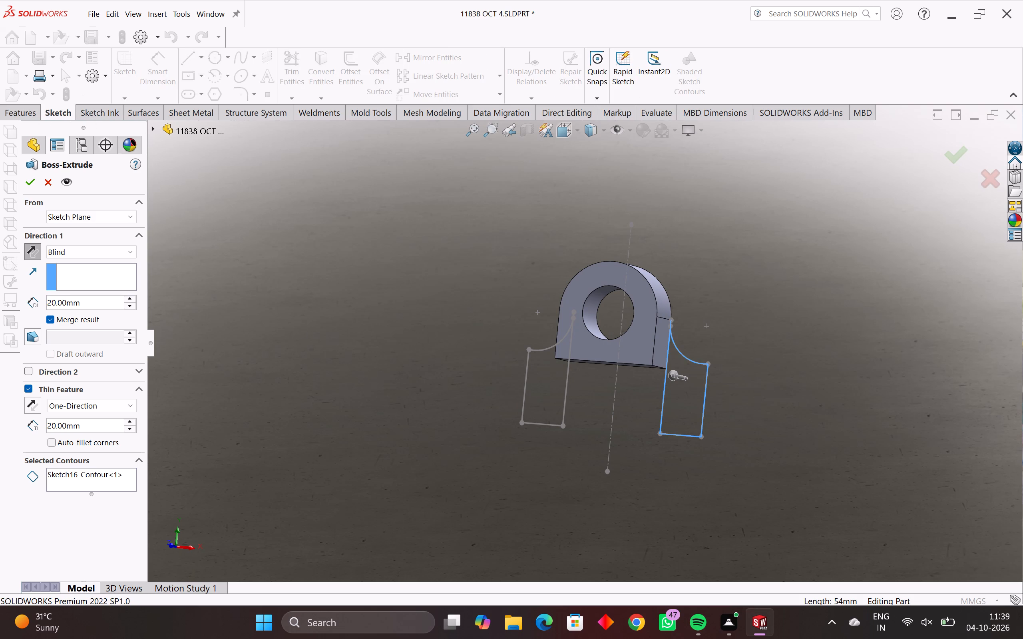
click(994, 186)
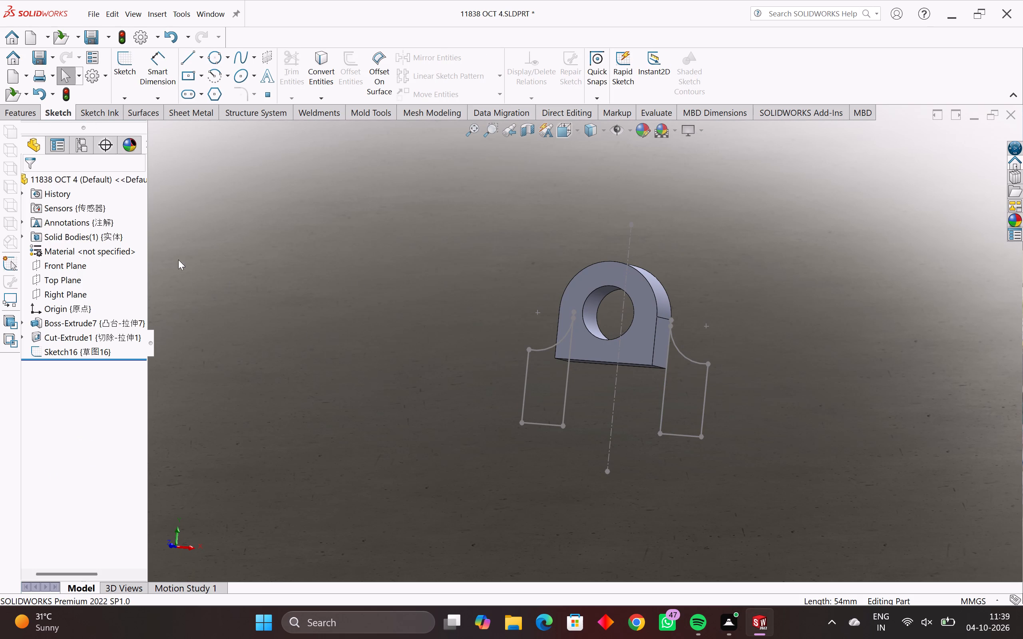
Reopen the existing leg sketch for editing.
click(191, 58)
click(521, 421)
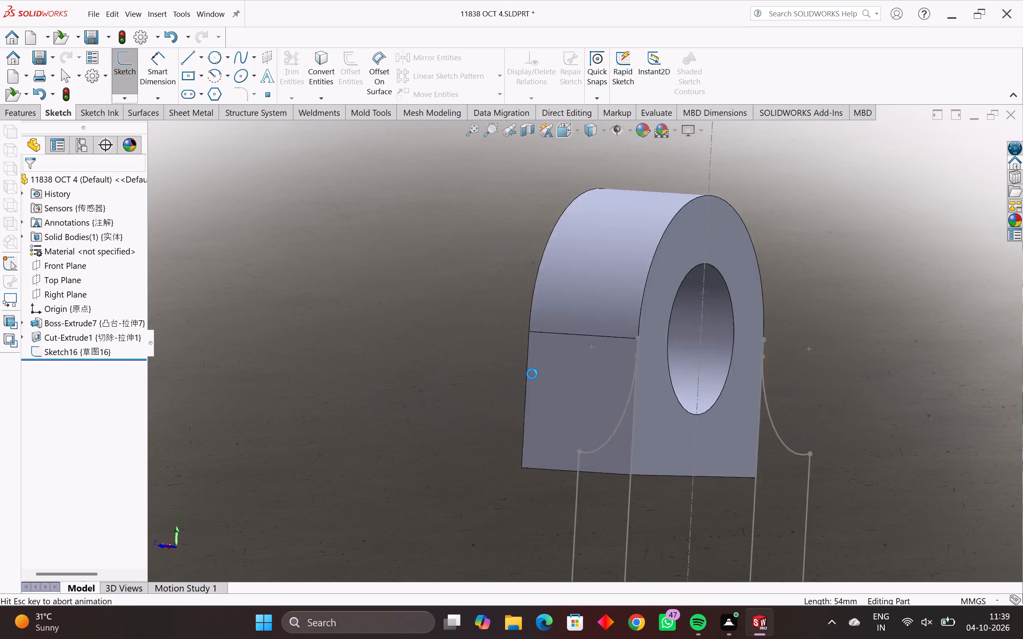
scroll(525, 382, down, 4)
scroll(487, 464, down, 4)
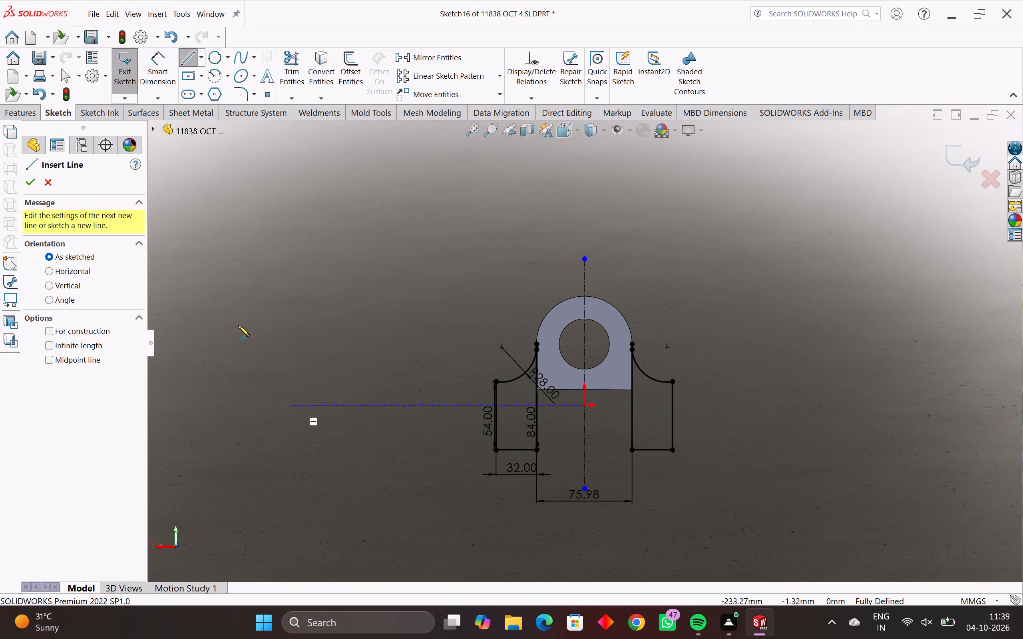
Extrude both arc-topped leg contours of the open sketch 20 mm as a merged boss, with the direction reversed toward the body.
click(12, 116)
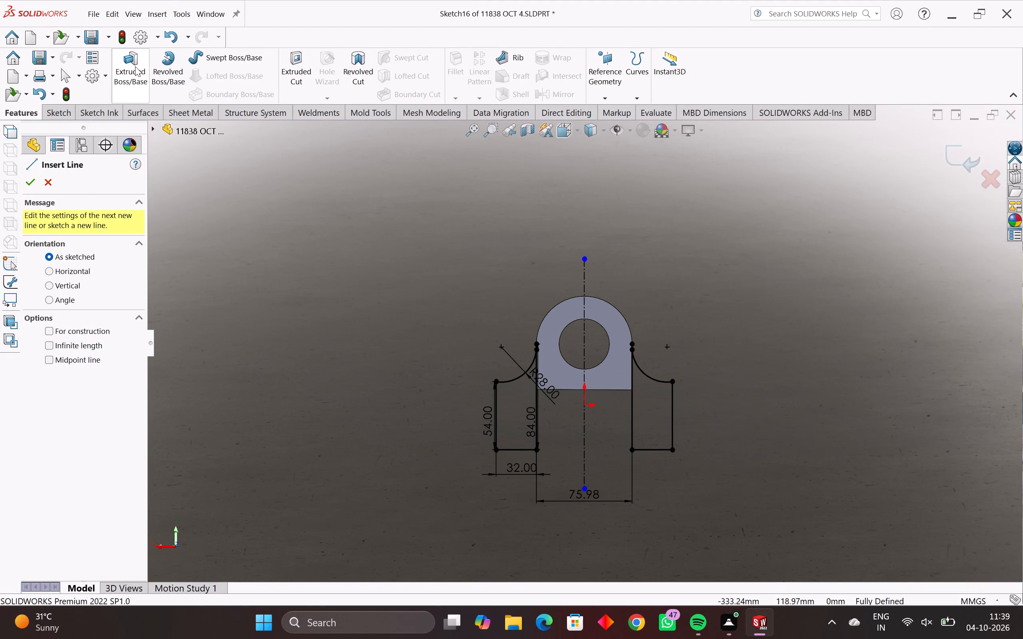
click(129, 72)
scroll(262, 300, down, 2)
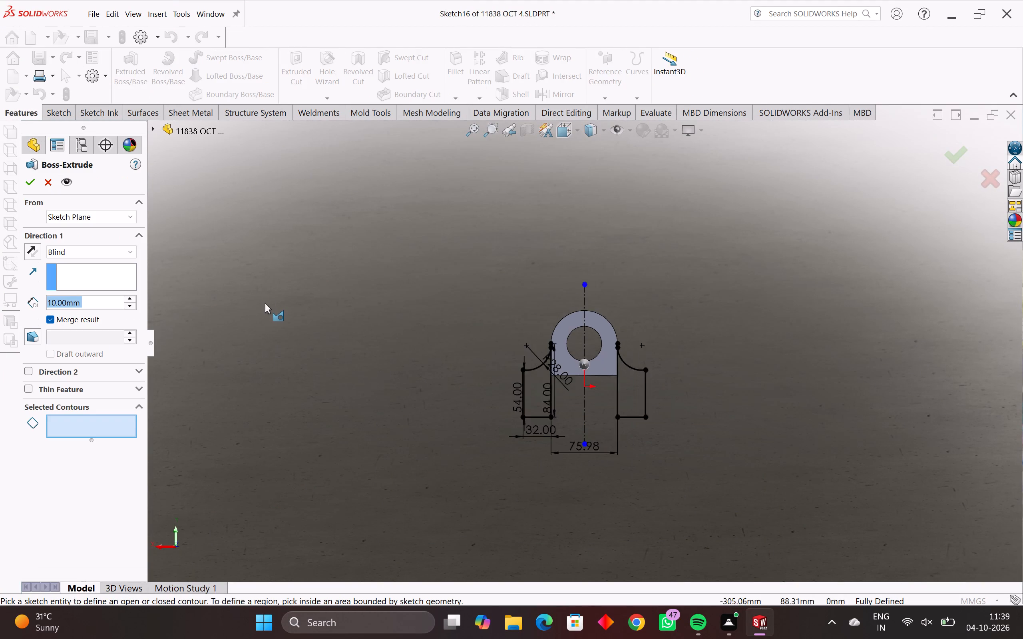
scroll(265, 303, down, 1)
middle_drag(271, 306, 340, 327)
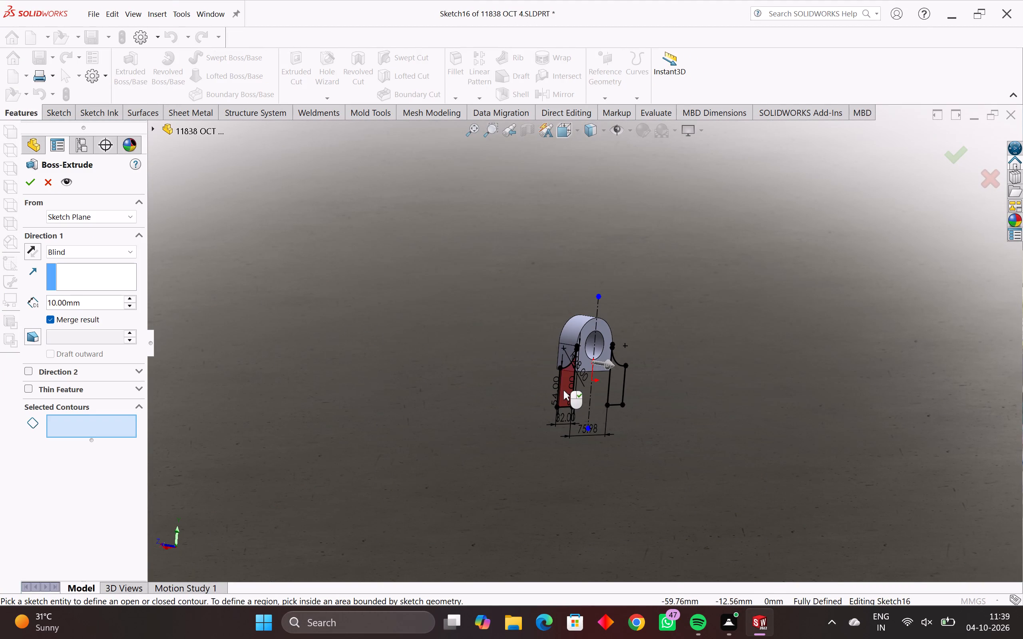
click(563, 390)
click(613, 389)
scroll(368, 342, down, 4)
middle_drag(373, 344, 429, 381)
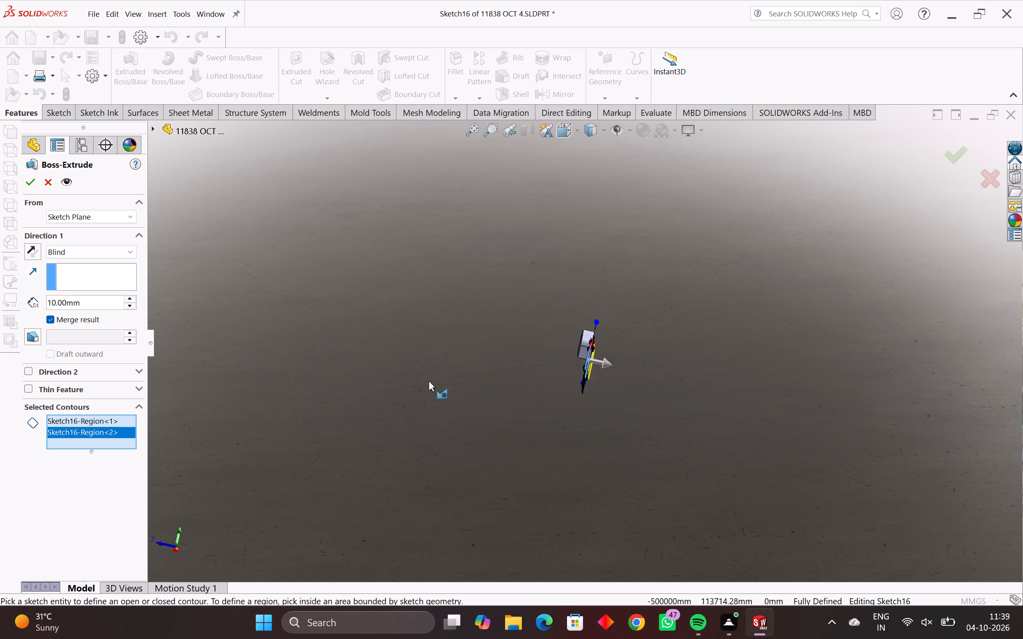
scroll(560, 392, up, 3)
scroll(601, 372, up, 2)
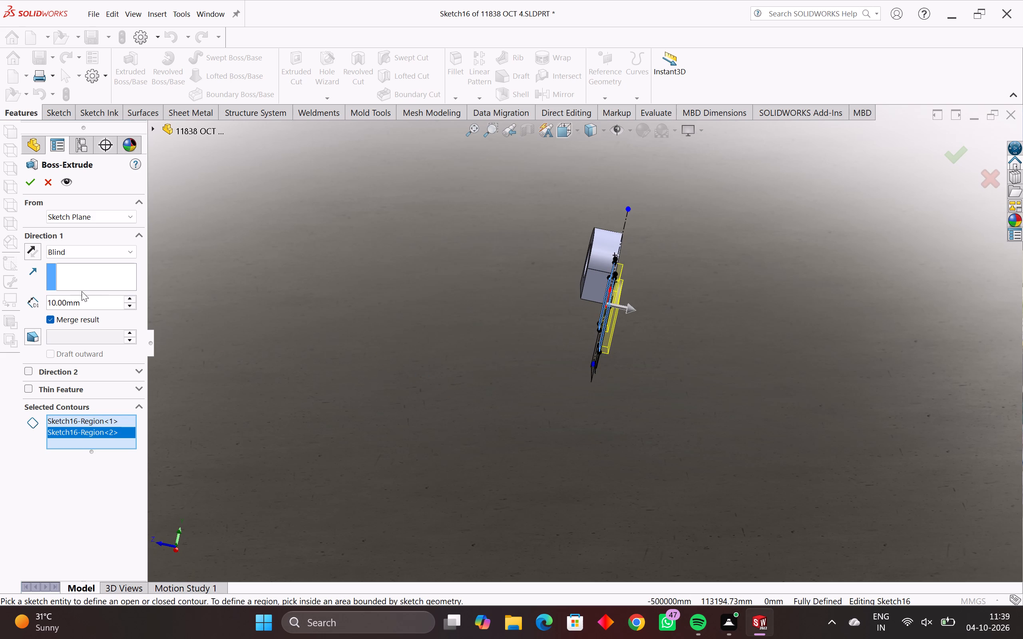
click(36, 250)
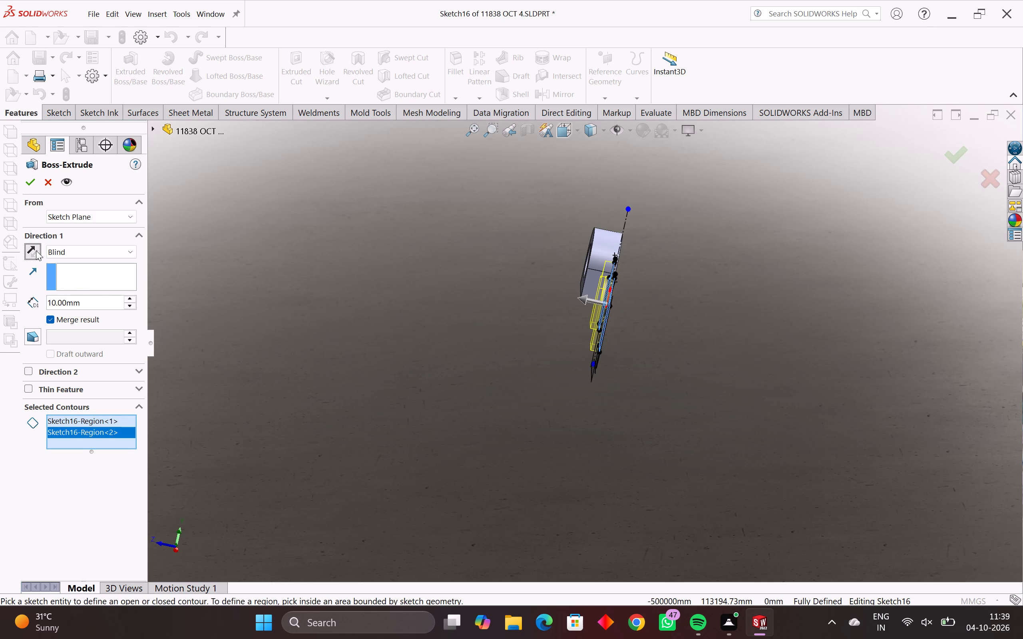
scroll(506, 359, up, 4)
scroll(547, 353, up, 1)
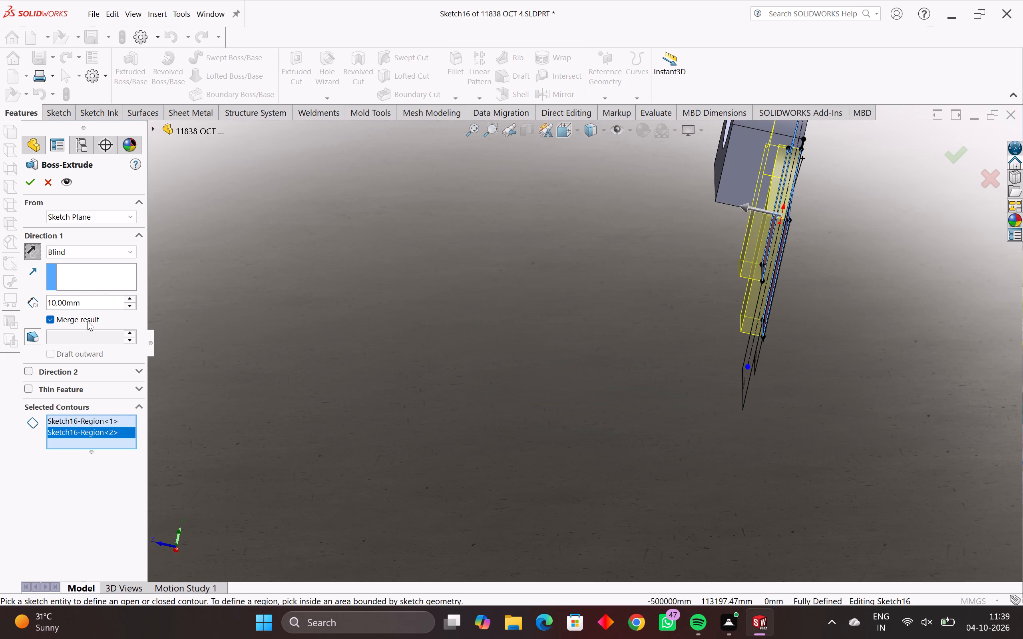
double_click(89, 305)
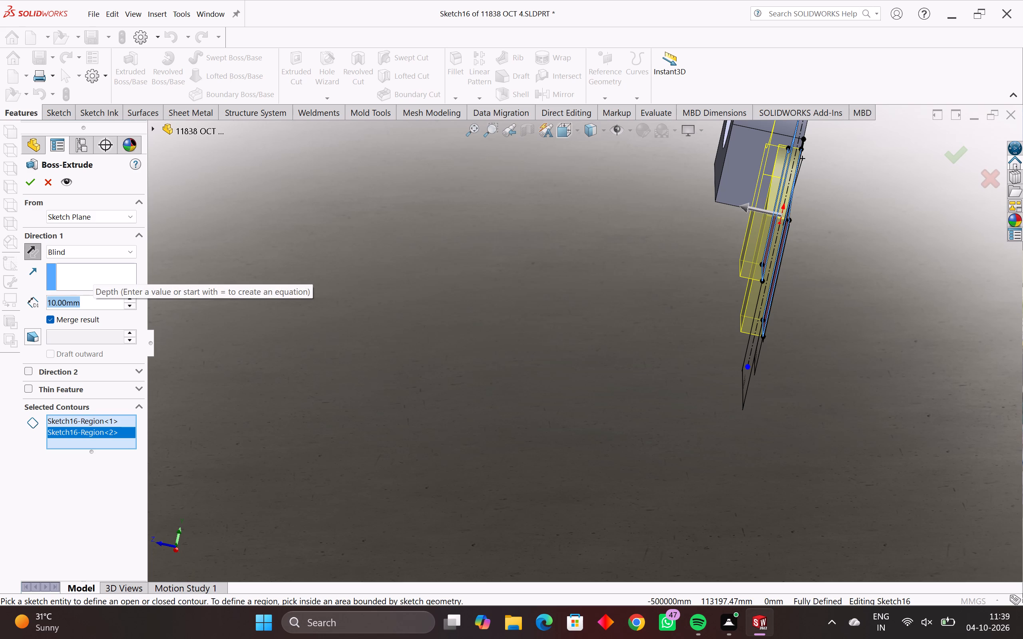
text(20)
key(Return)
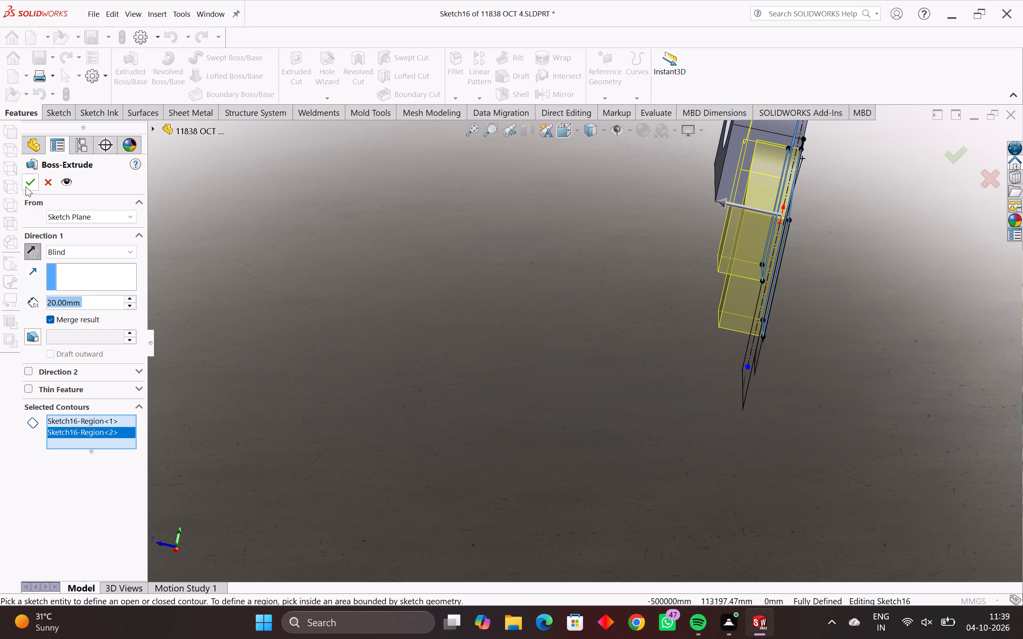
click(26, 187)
Examine from several angles how the extruded legs meet the arch body and line up with its faces.
scroll(302, 322, down, 3)
middle_drag(330, 346, 450, 451)
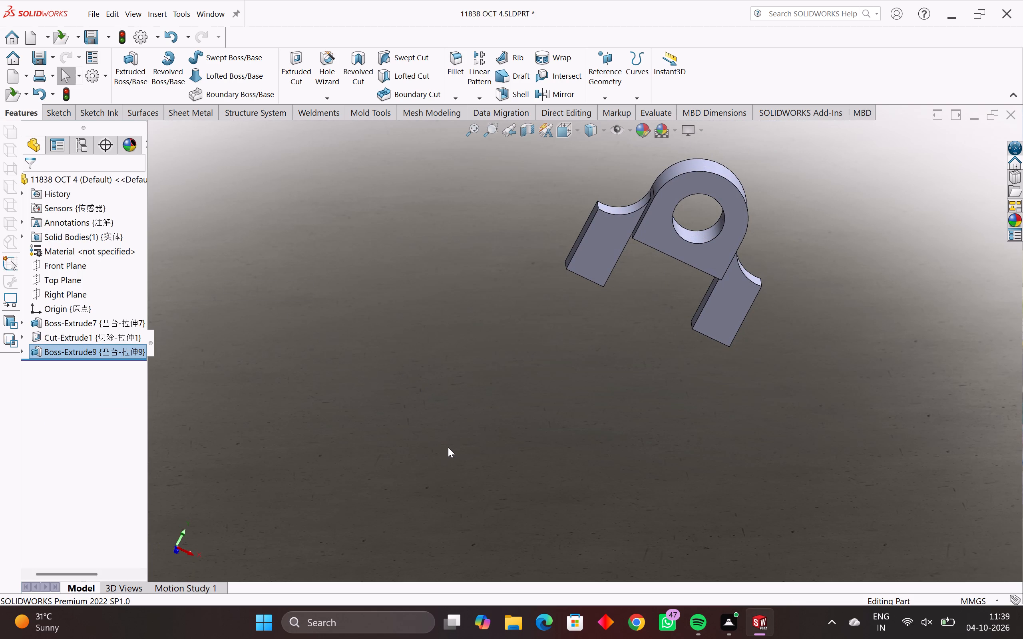
scroll(474, 437, down, 2)
scroll(647, 230, up, 3)
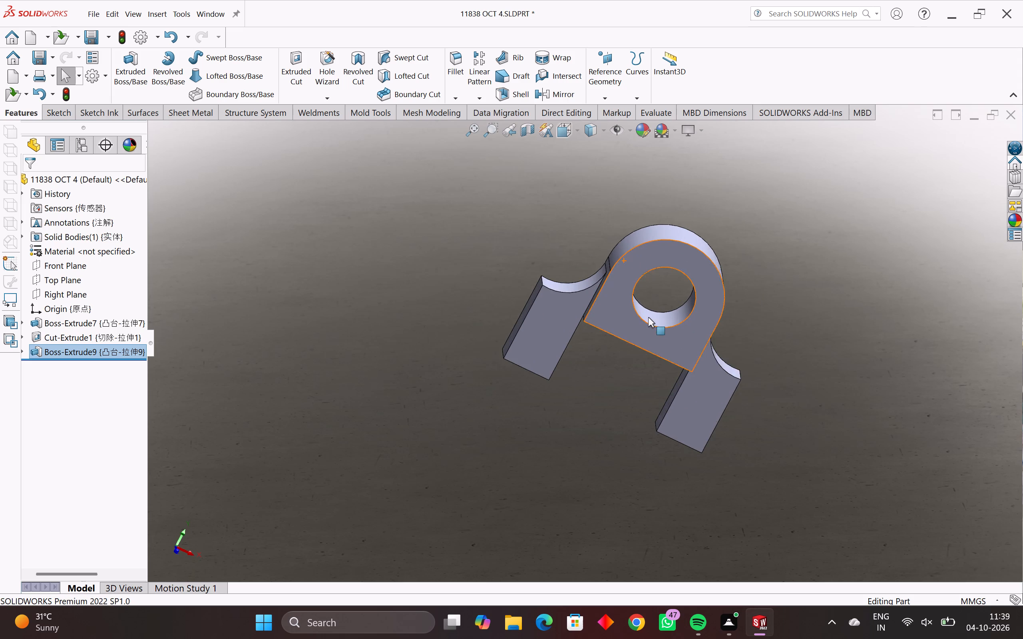
scroll(648, 317, up, 3)
scroll(640, 307, down, 4)
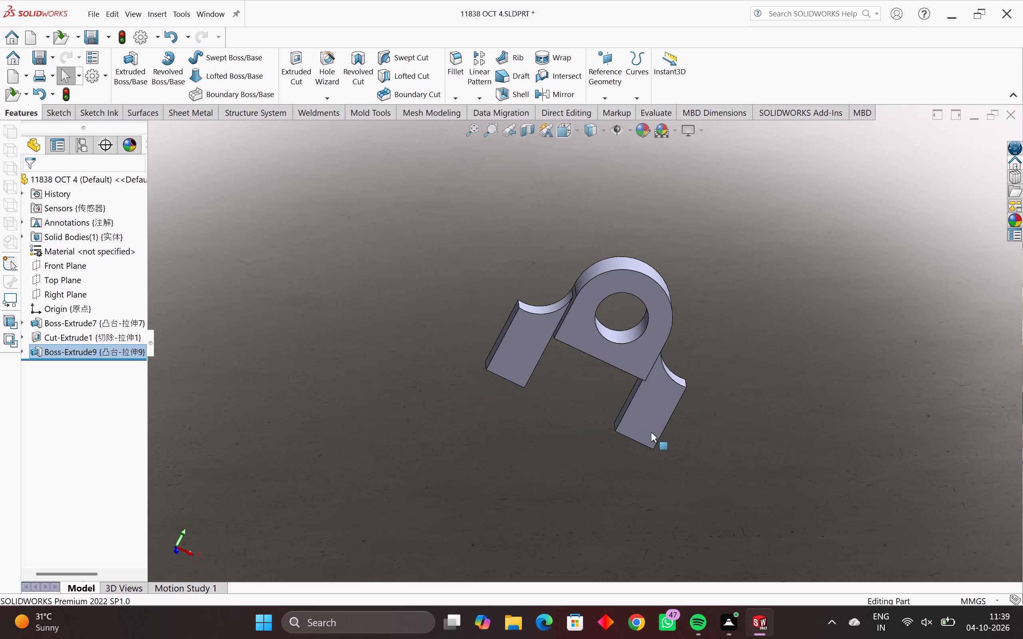
scroll(543, 355, up, 8)
scroll(549, 353, down, 2)
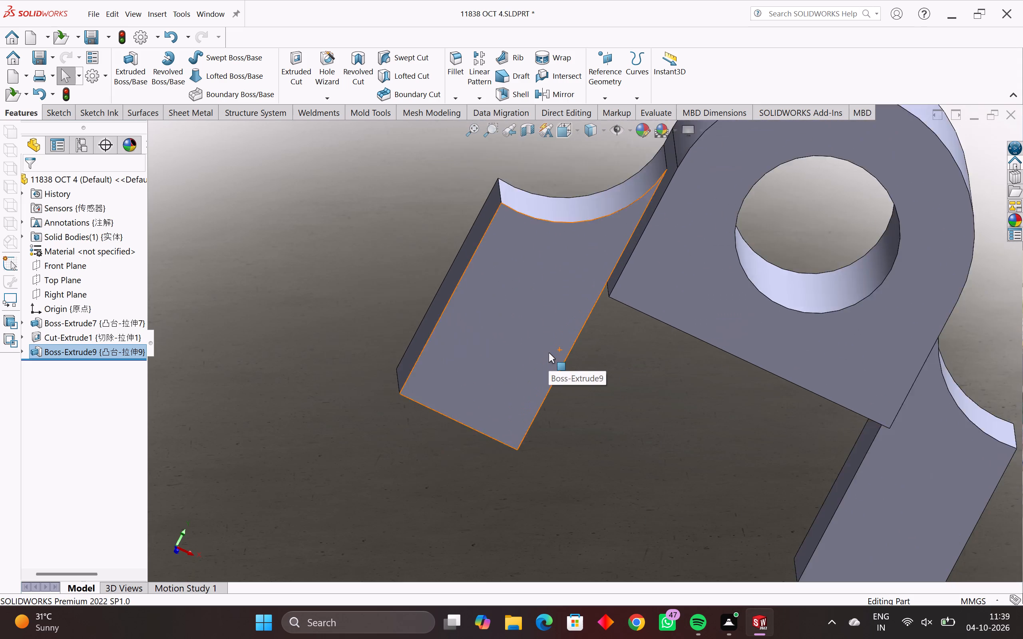
scroll(549, 353, down, 4)
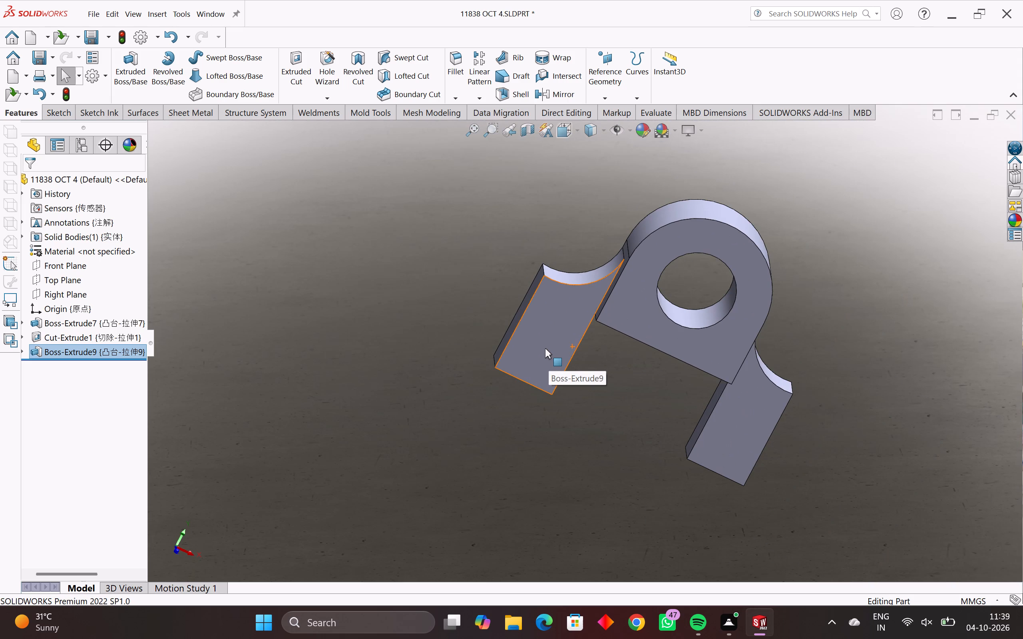
middle_drag(438, 333, 637, 517)
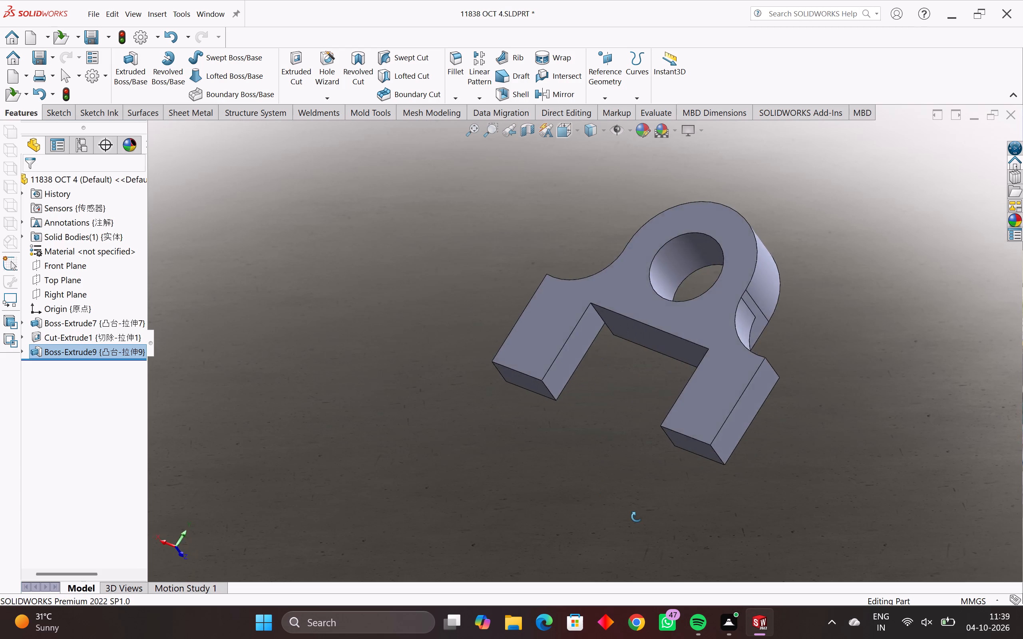
middle_drag(637, 517, 891, 521)
middle_drag(857, 495, 741, 502)
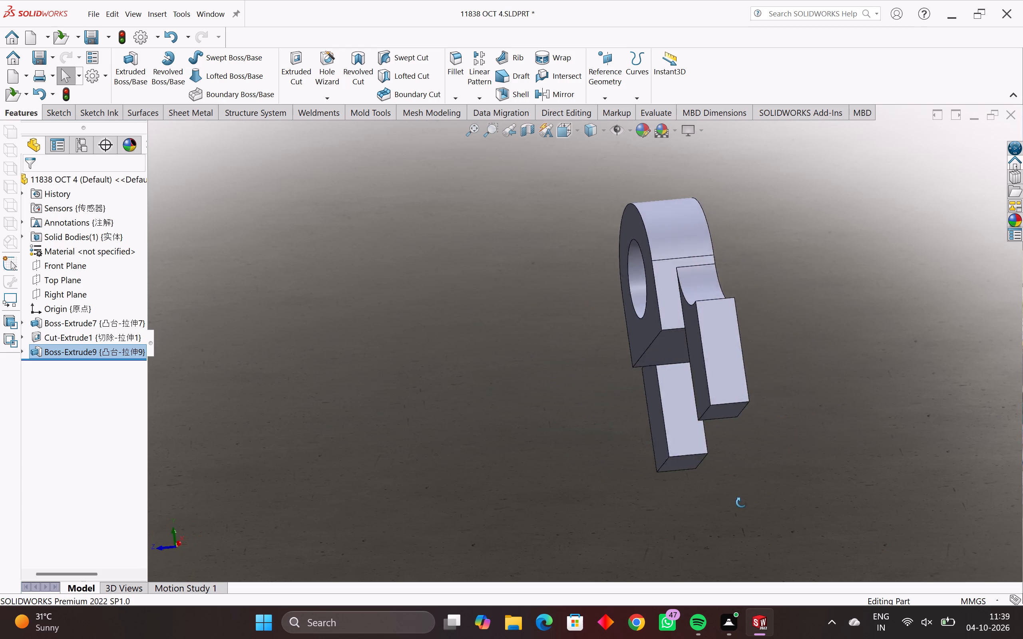
middle_drag(741, 502, 463, 496)
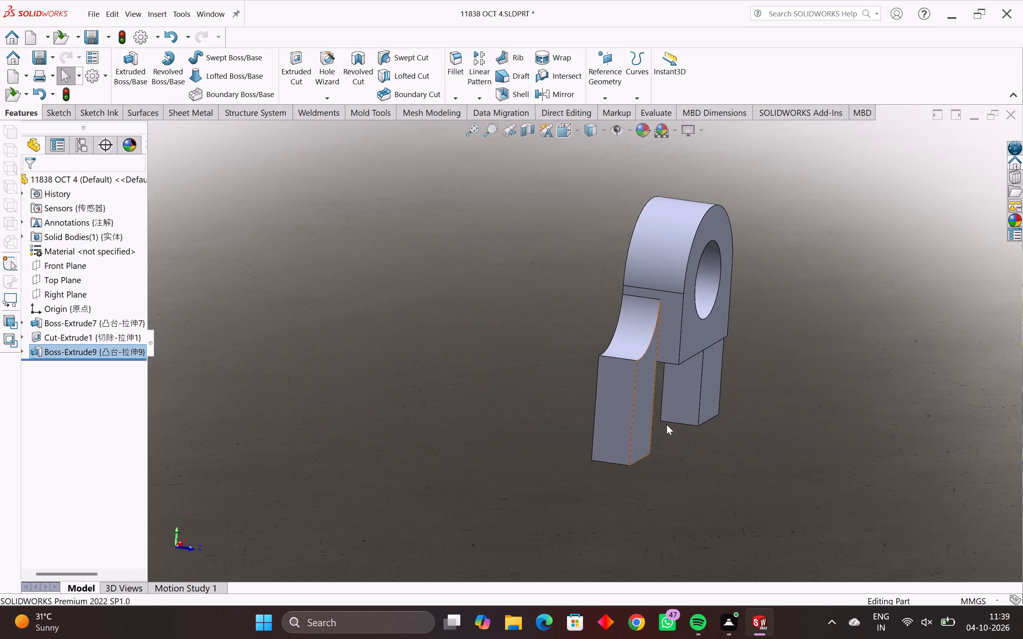
middle_drag(695, 441, 599, 454)
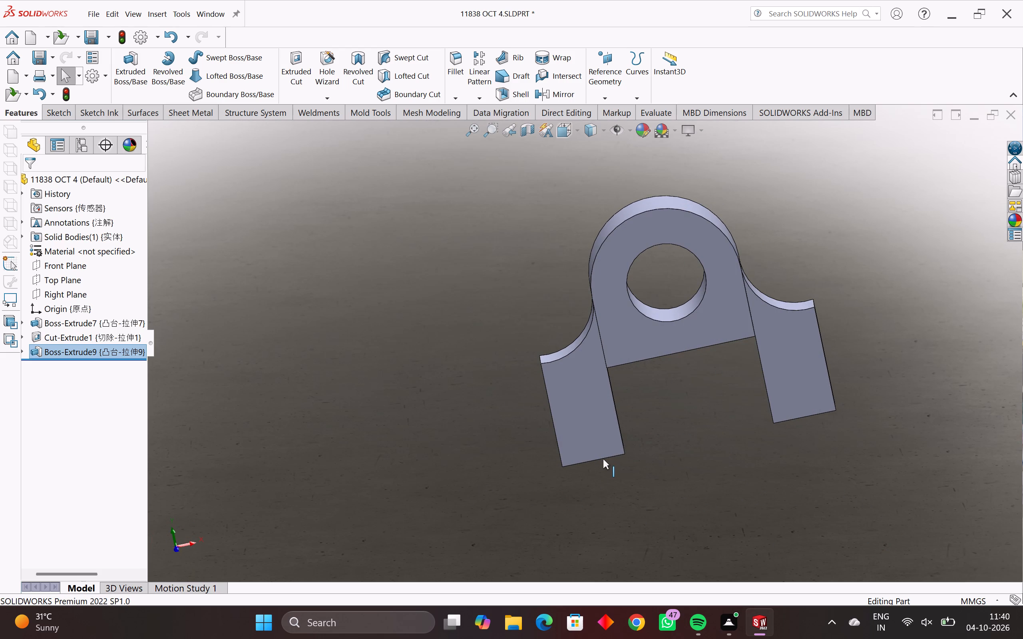
scroll(679, 443, up, 2)
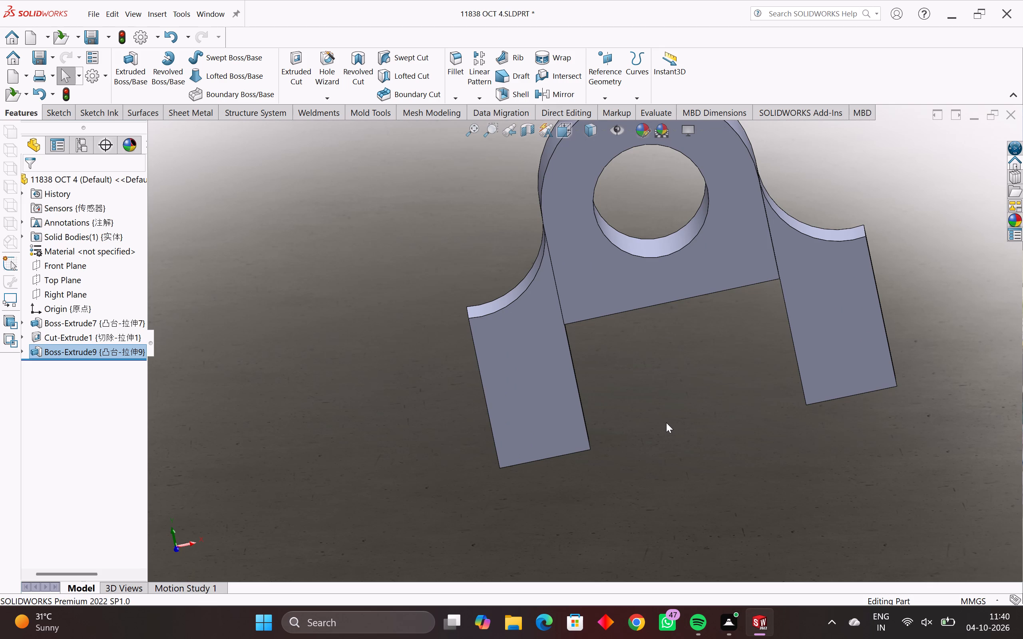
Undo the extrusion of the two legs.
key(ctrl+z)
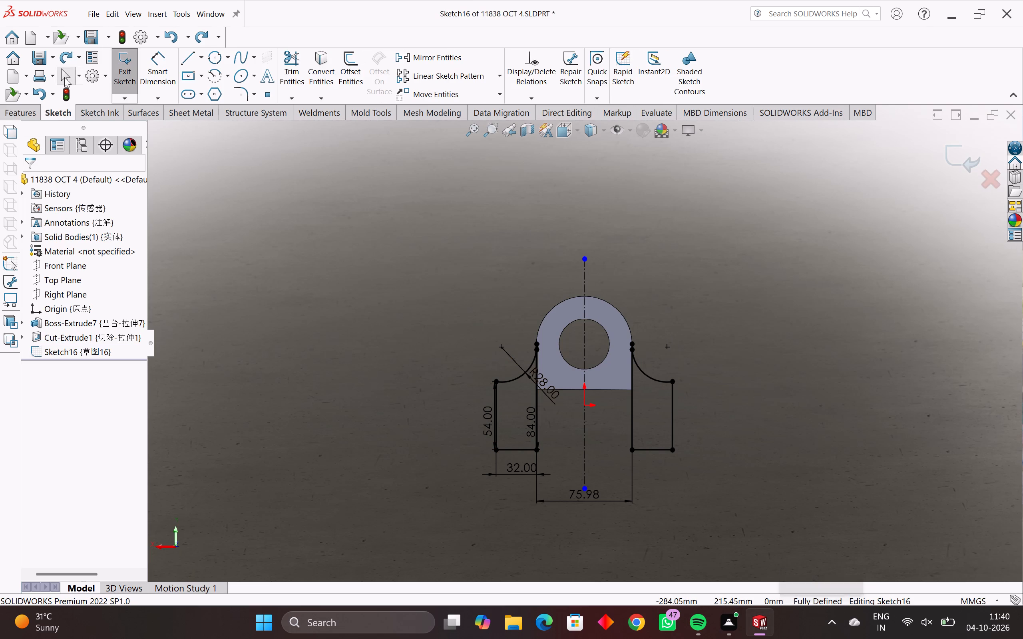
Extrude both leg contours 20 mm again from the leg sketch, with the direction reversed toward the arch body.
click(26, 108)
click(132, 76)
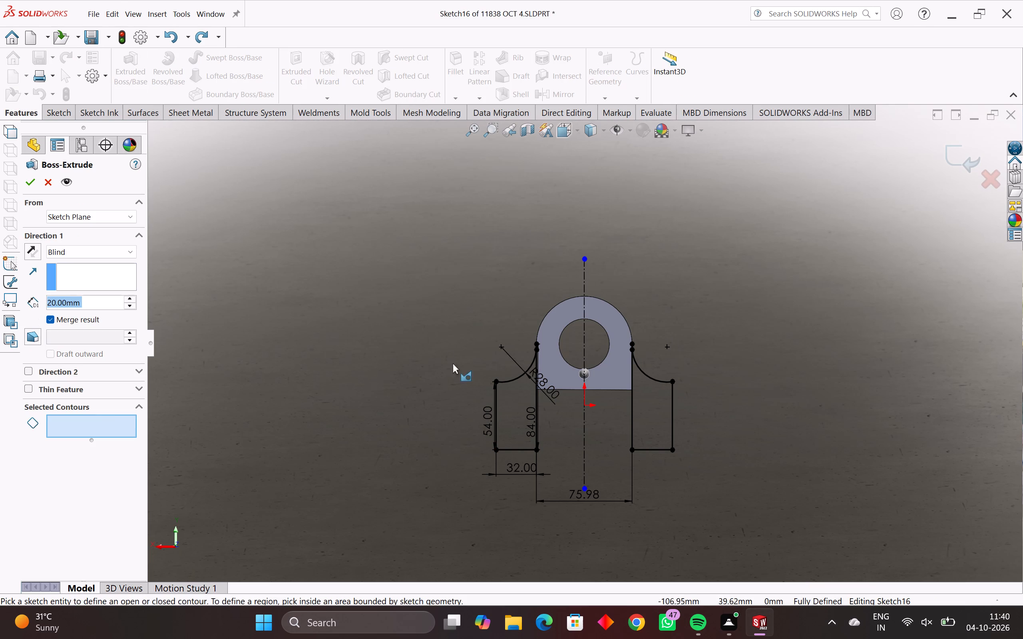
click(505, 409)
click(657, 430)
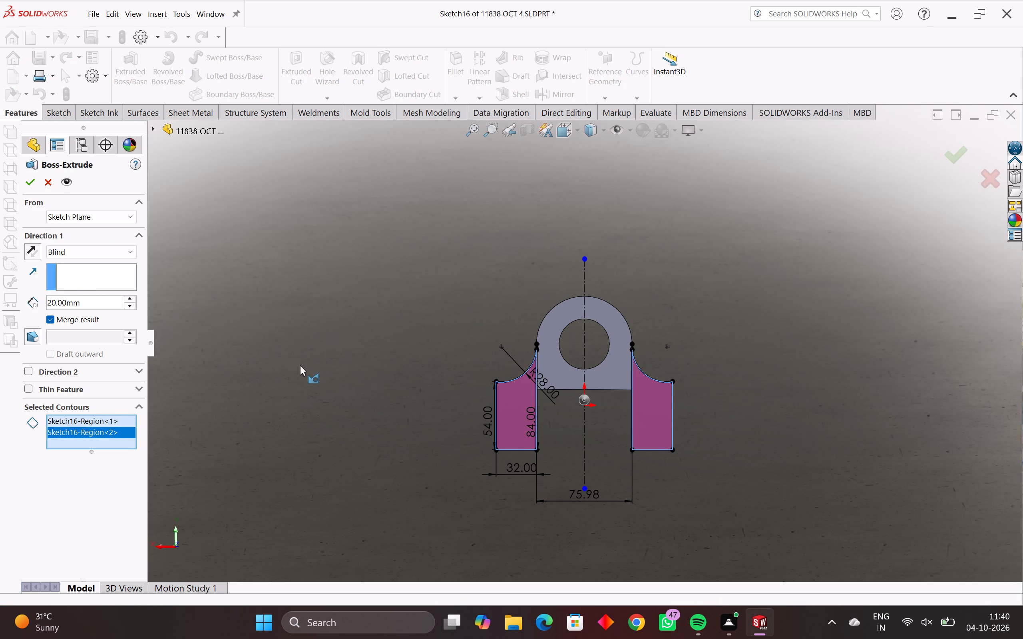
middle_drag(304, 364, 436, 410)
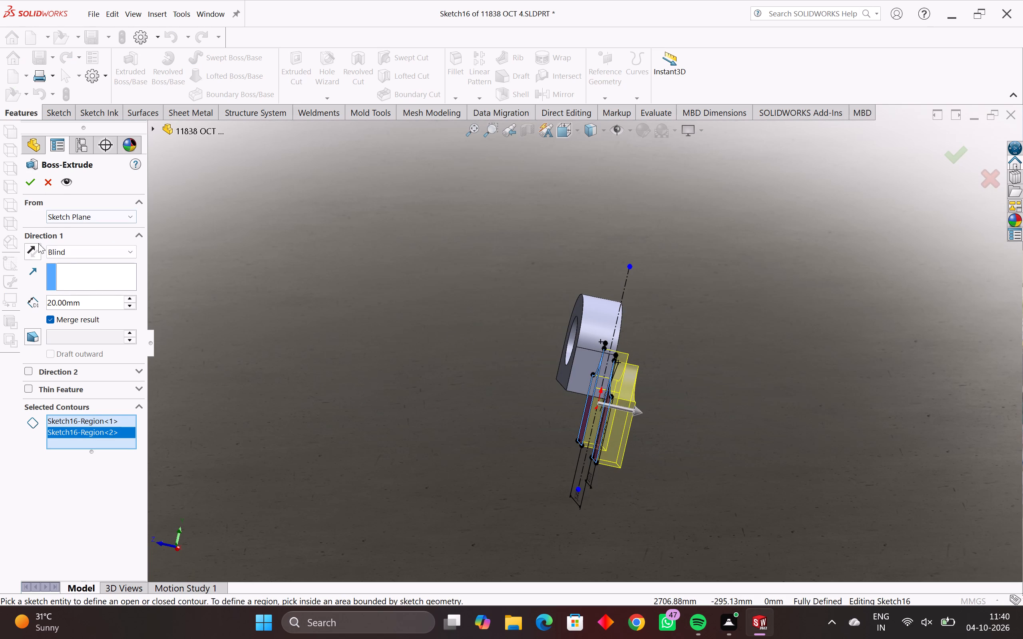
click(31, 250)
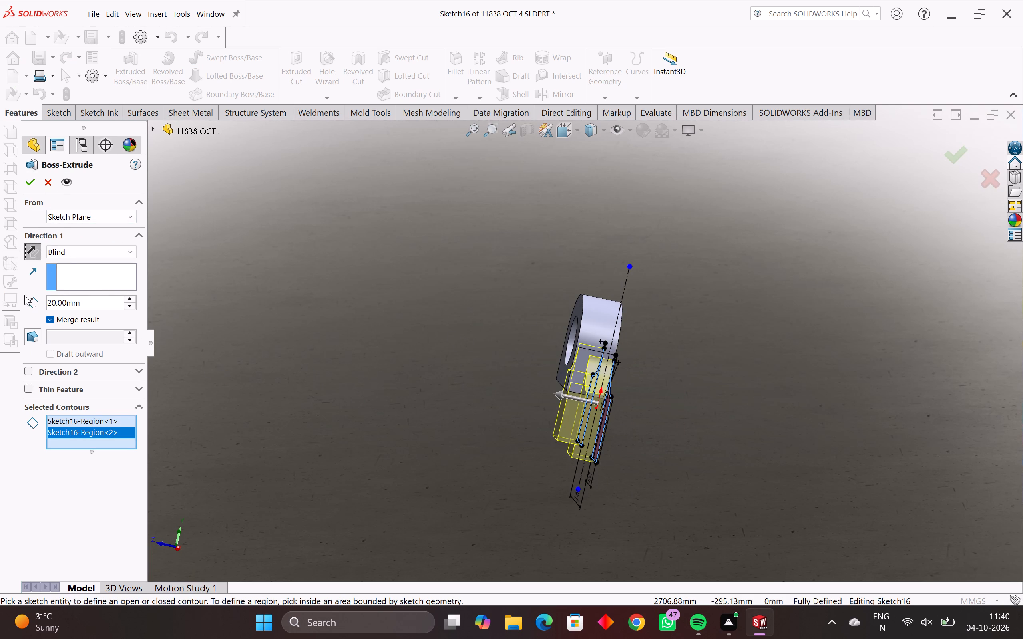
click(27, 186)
Examine the front, back and side of the part to check the legs' position and thickness against the arch body.
middle_drag(279, 381, 387, 447)
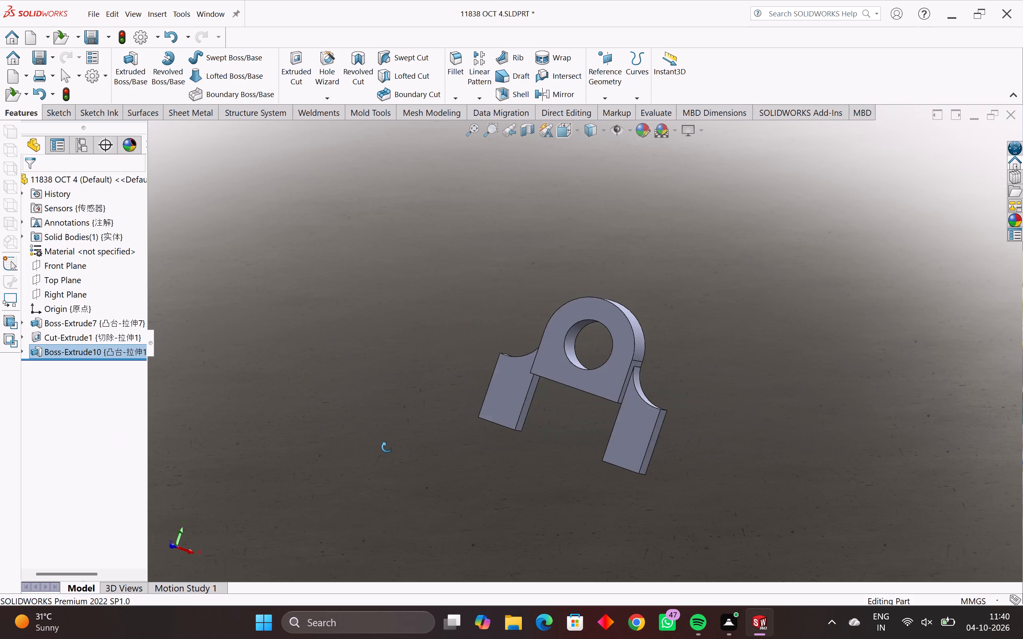
middle_drag(387, 447, 756, 538)
middle_drag(464, 442, 517, 452)
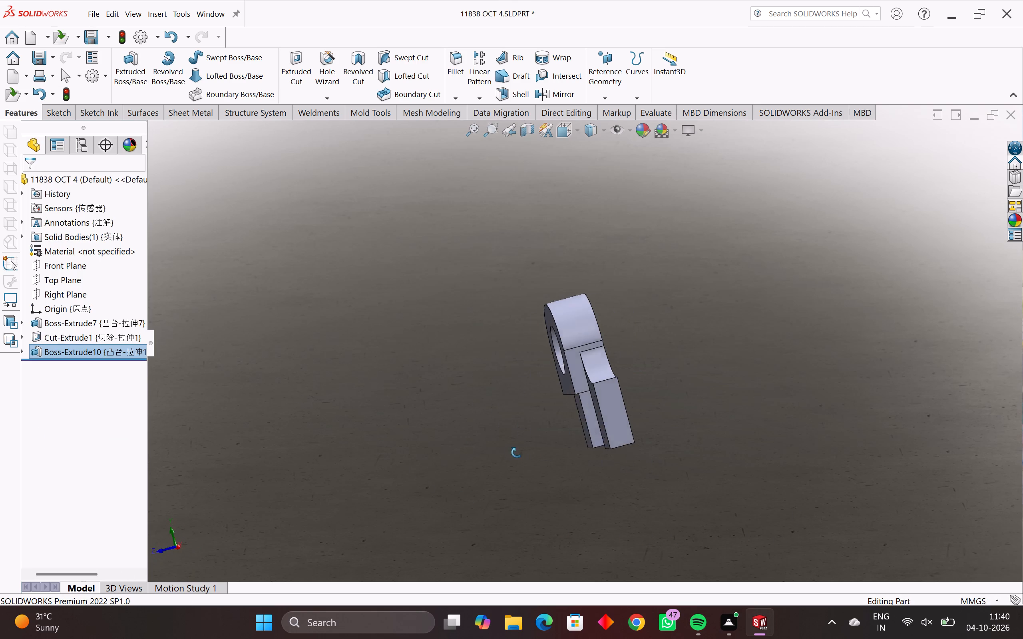
middle_drag(517, 452, 885, 476)
middle_drag(515, 435, 660, 416)
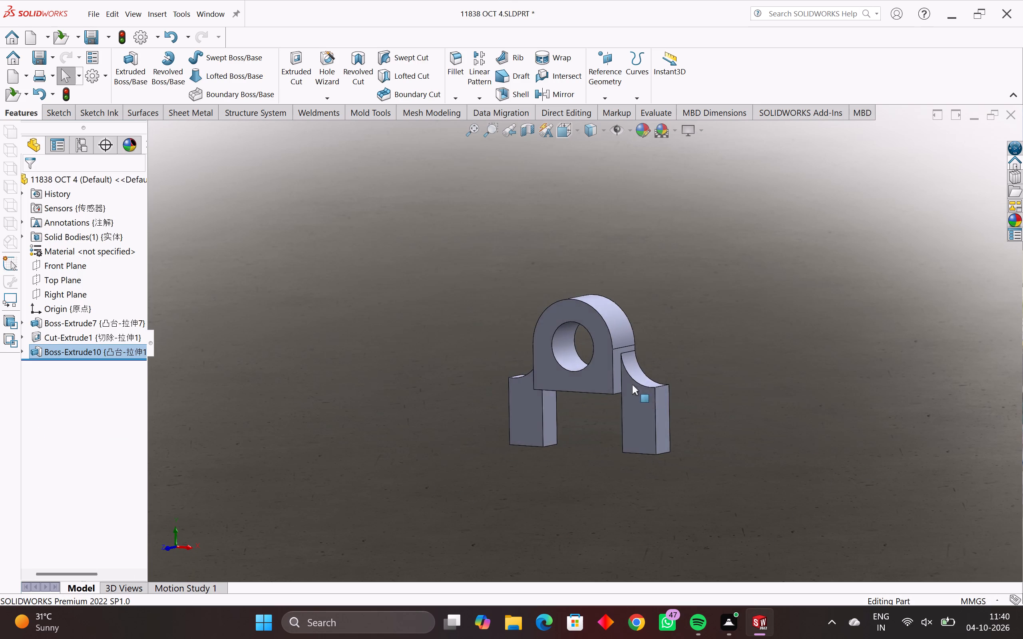
scroll(630, 384, down, 1)
scroll(624, 382, up, 4)
scroll(312, 381, up, 3)
scroll(314, 368, down, 5)
middle_drag(420, 404, 432, 411)
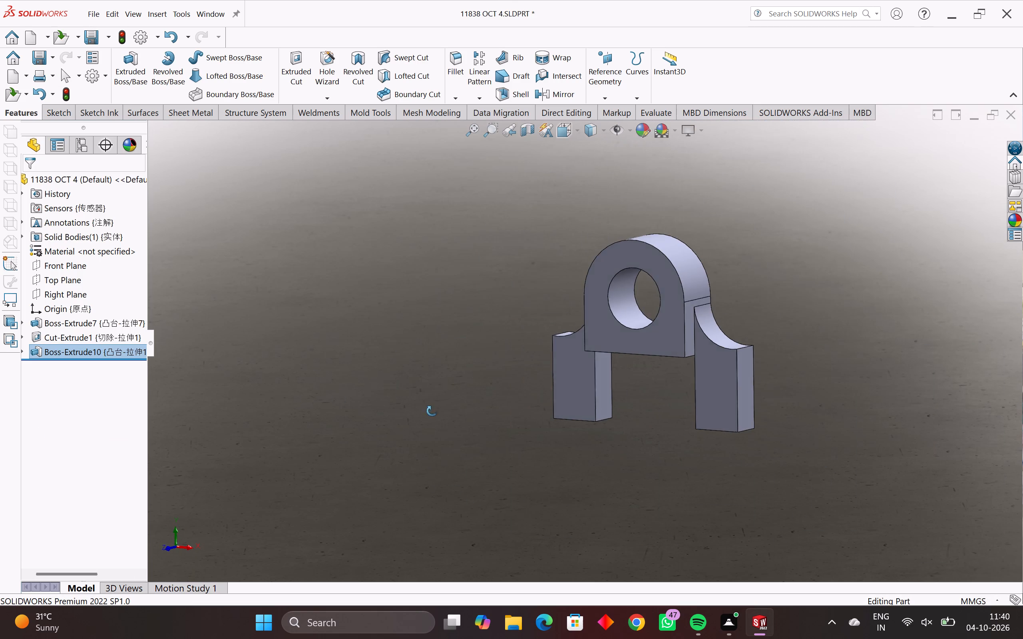
middle_drag(432, 411, 503, 419)
scroll(615, 365, up, 3)
scroll(639, 356, down, 3)
scroll(437, 256, up, 1)
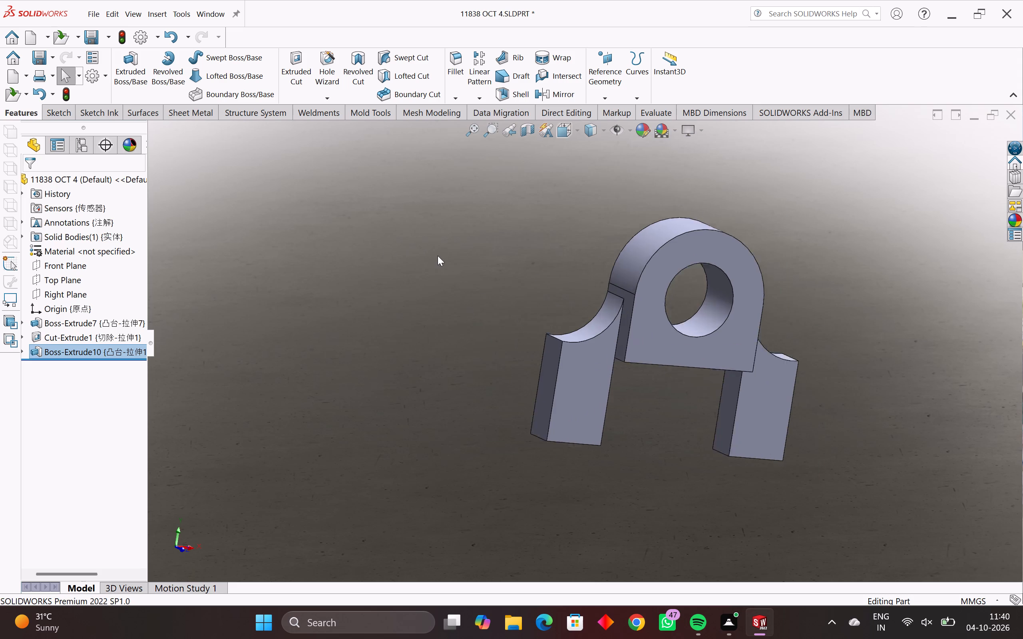
scroll(438, 256, up, 1)
scroll(438, 261, down, 4)
middle_drag(450, 272, 784, 386)
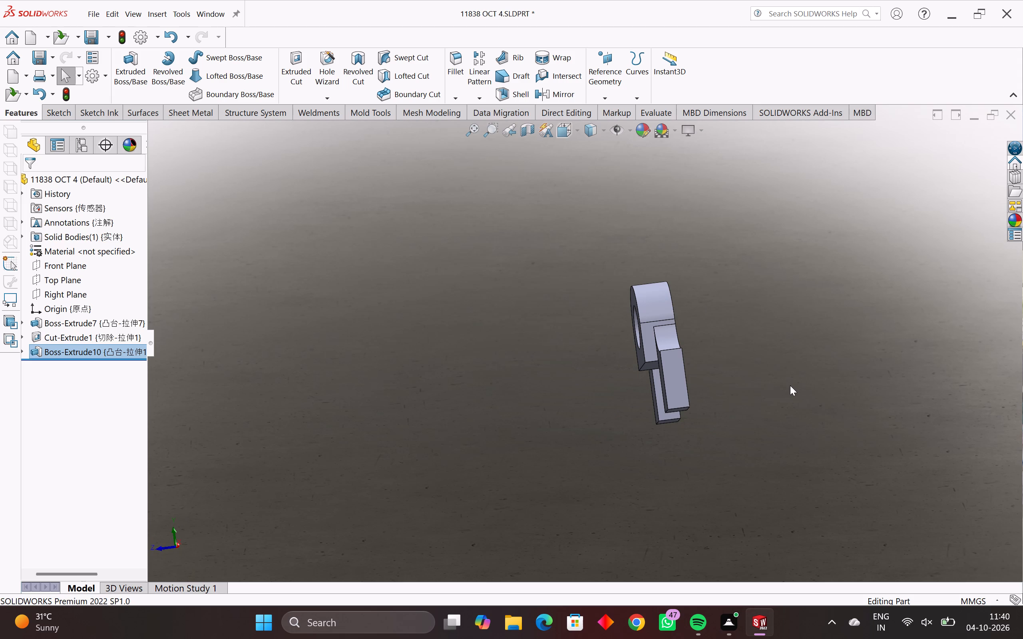
middle_drag(582, 356, 639, 358)
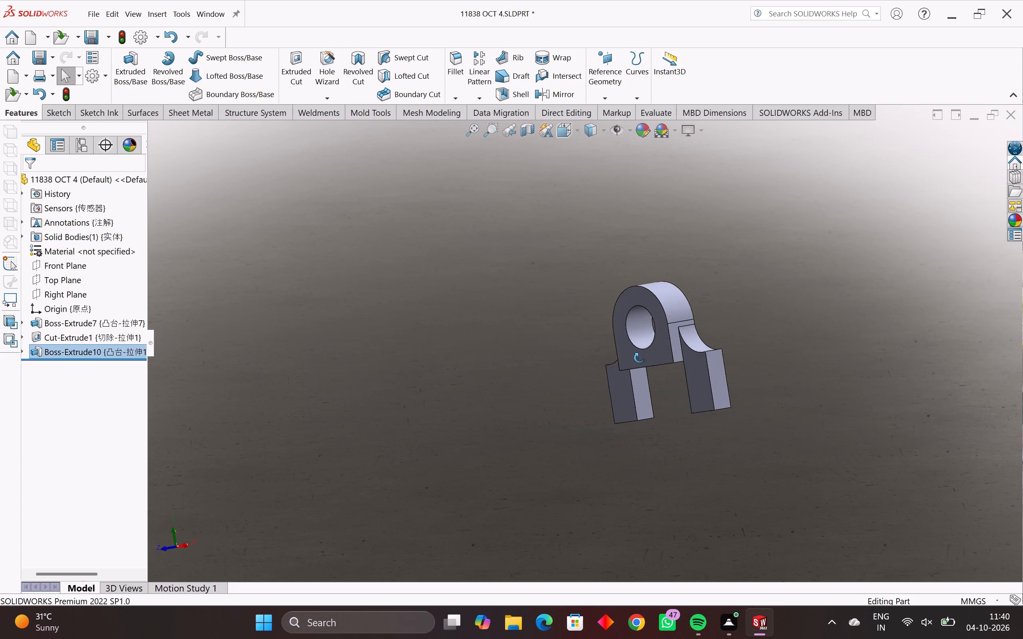
middle_drag(639, 358, 688, 363)
scroll(674, 367, down, 1)
middle_drag(661, 369, 692, 361)
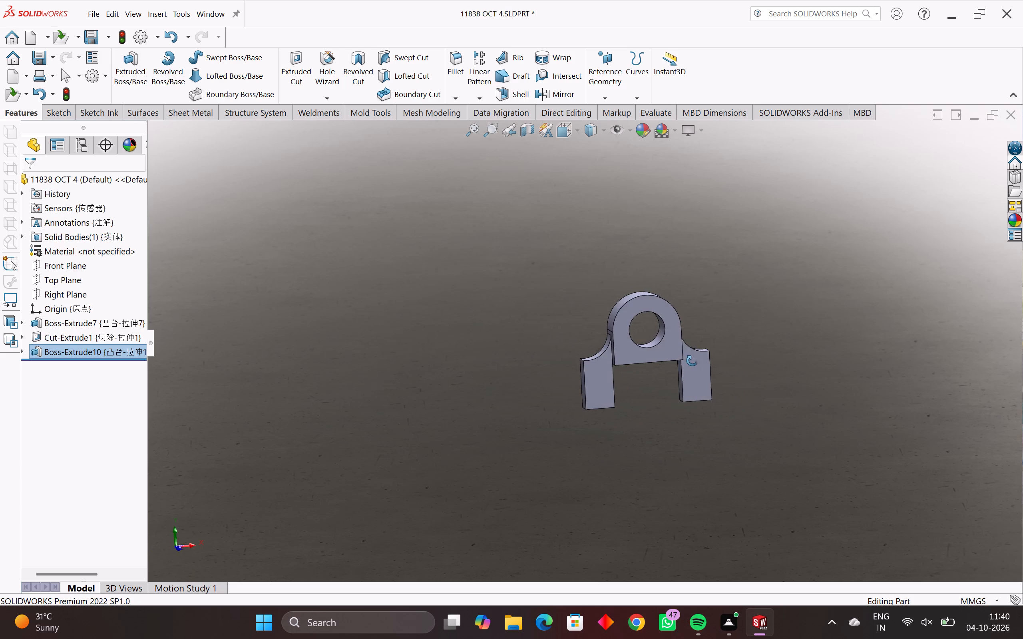
middle_drag(692, 361, 679, 342)
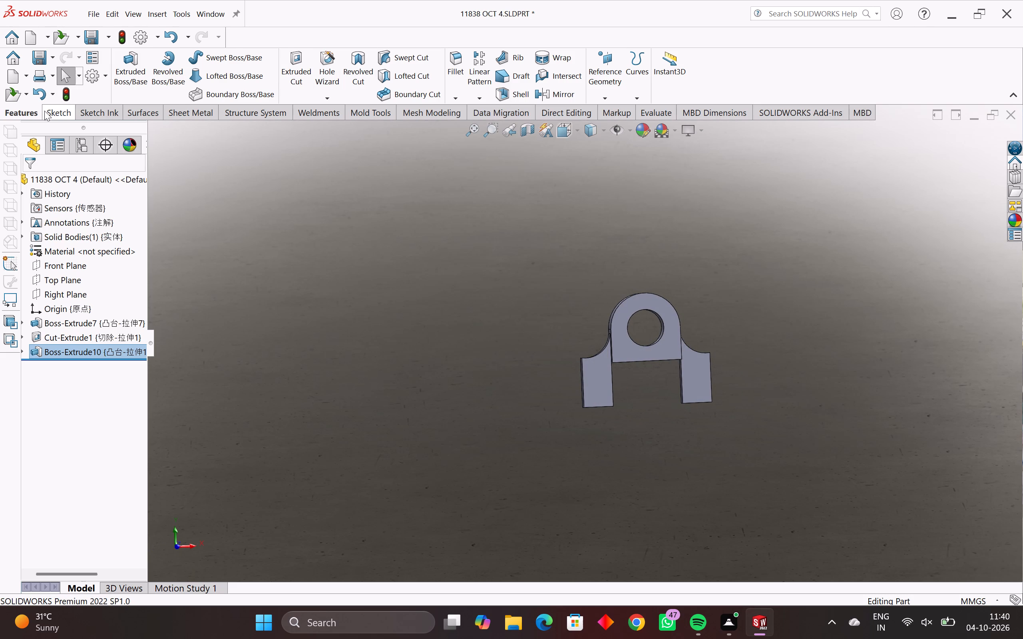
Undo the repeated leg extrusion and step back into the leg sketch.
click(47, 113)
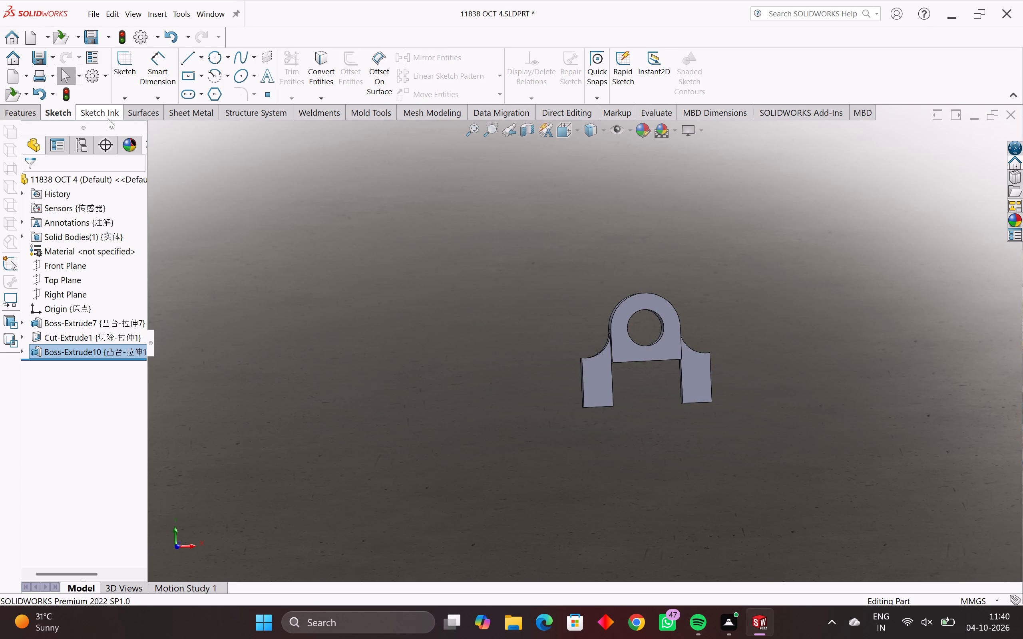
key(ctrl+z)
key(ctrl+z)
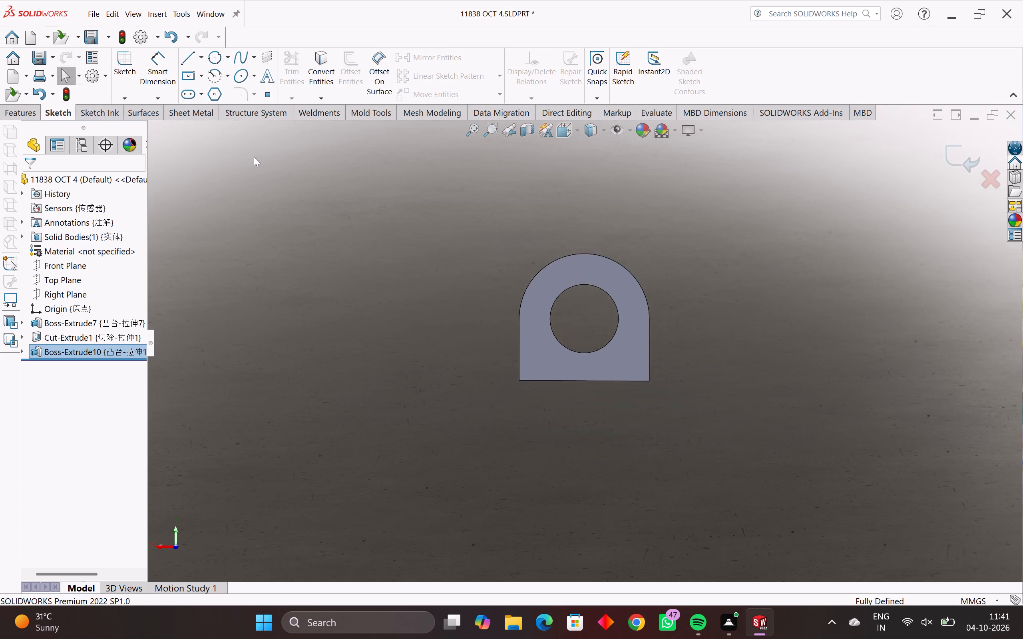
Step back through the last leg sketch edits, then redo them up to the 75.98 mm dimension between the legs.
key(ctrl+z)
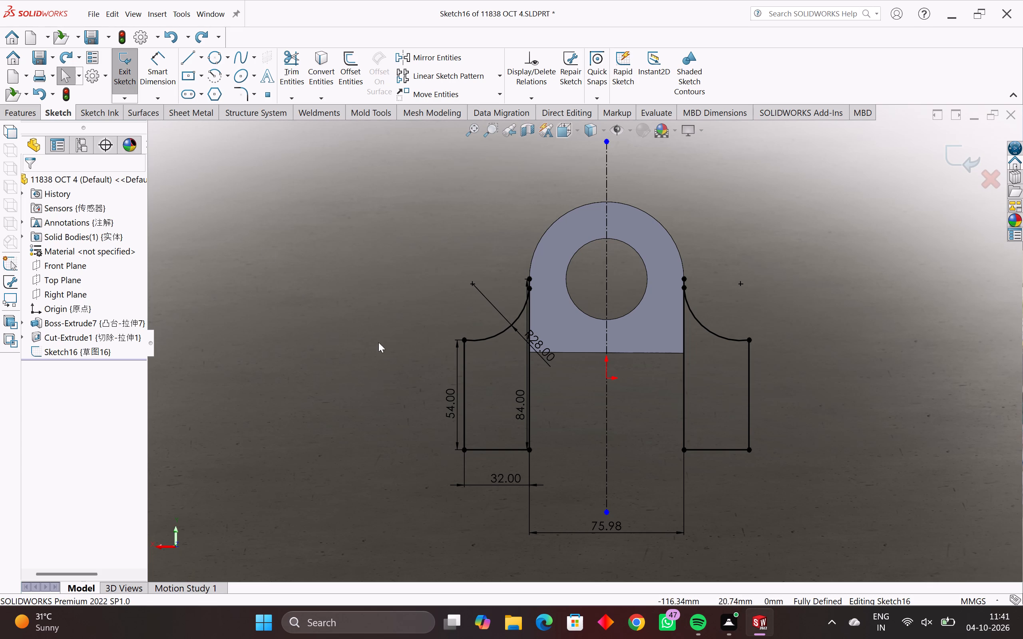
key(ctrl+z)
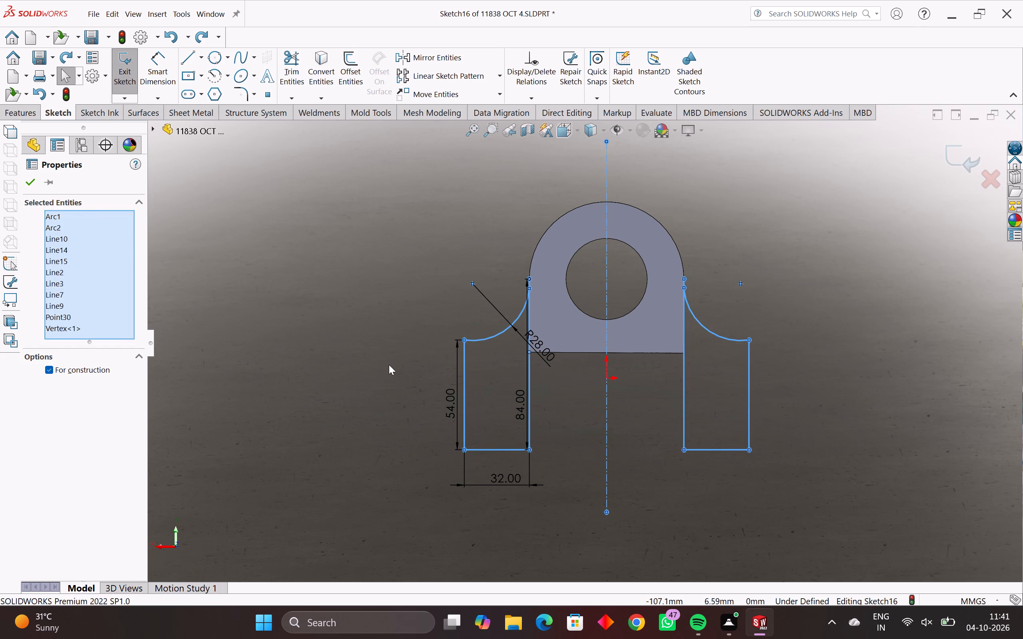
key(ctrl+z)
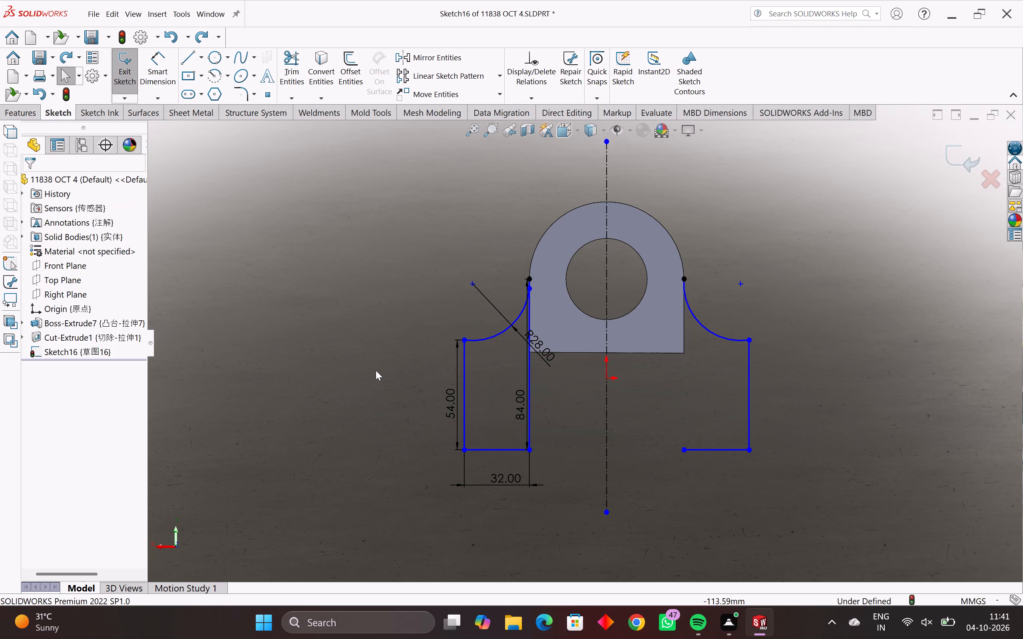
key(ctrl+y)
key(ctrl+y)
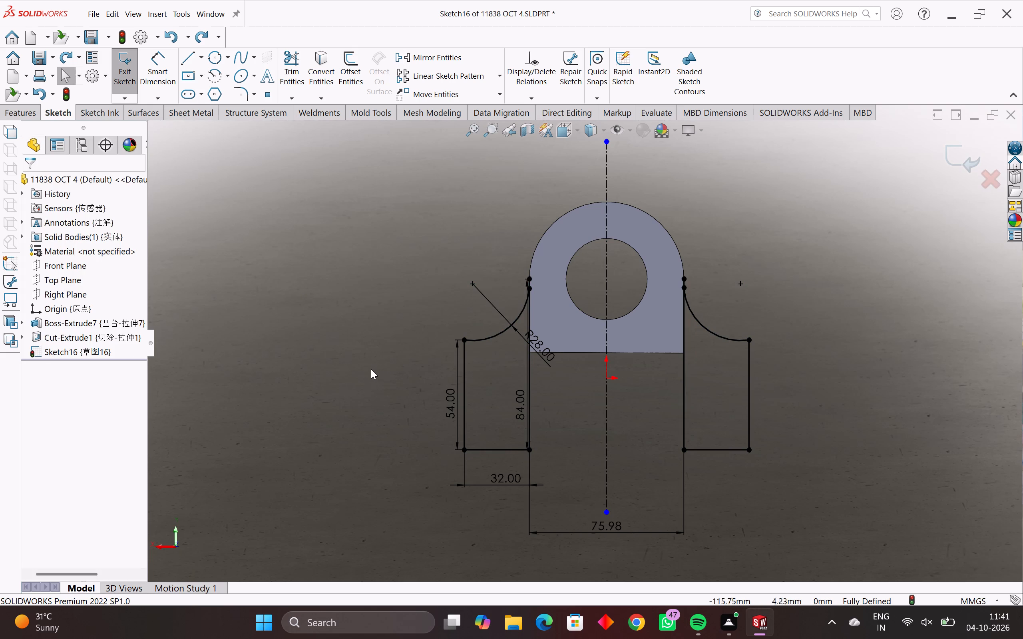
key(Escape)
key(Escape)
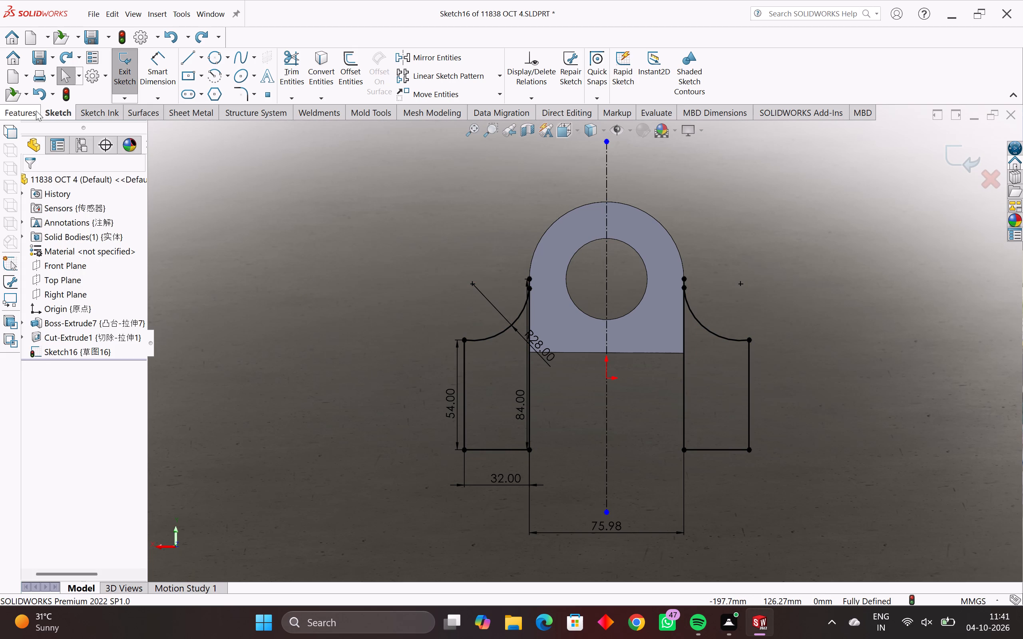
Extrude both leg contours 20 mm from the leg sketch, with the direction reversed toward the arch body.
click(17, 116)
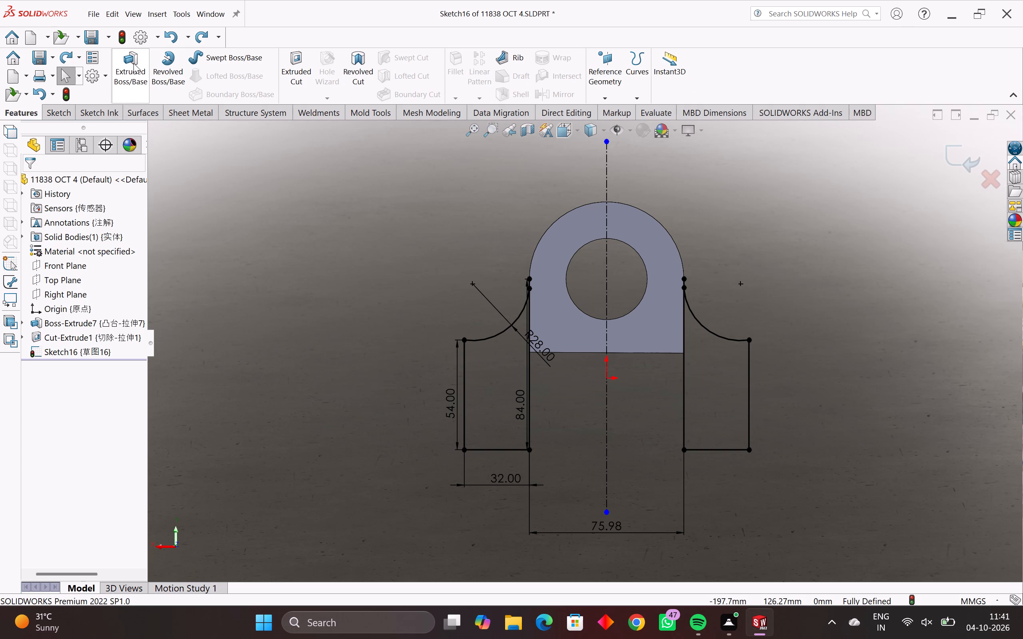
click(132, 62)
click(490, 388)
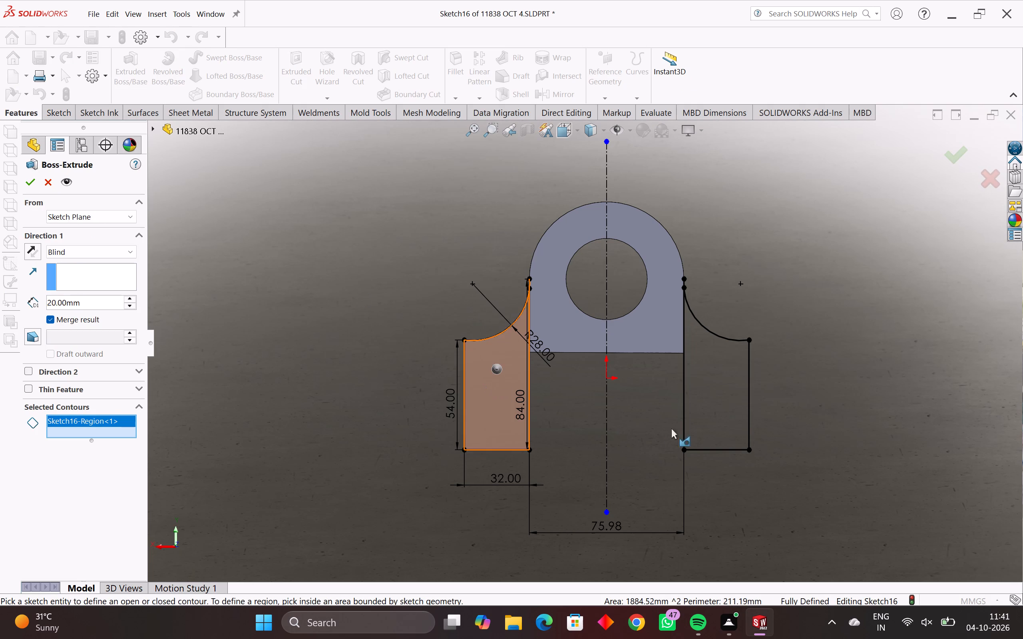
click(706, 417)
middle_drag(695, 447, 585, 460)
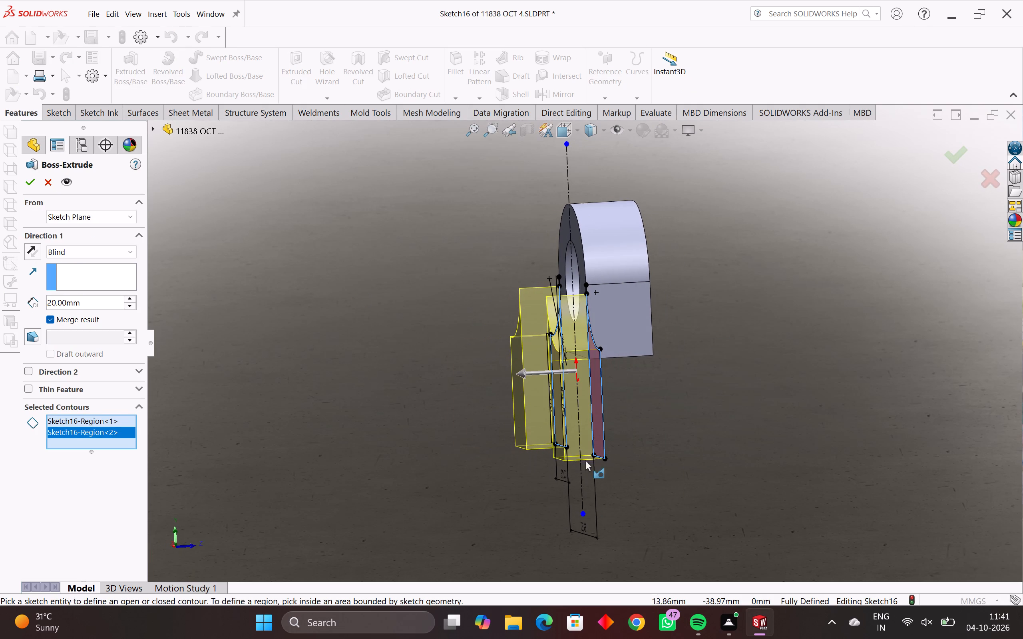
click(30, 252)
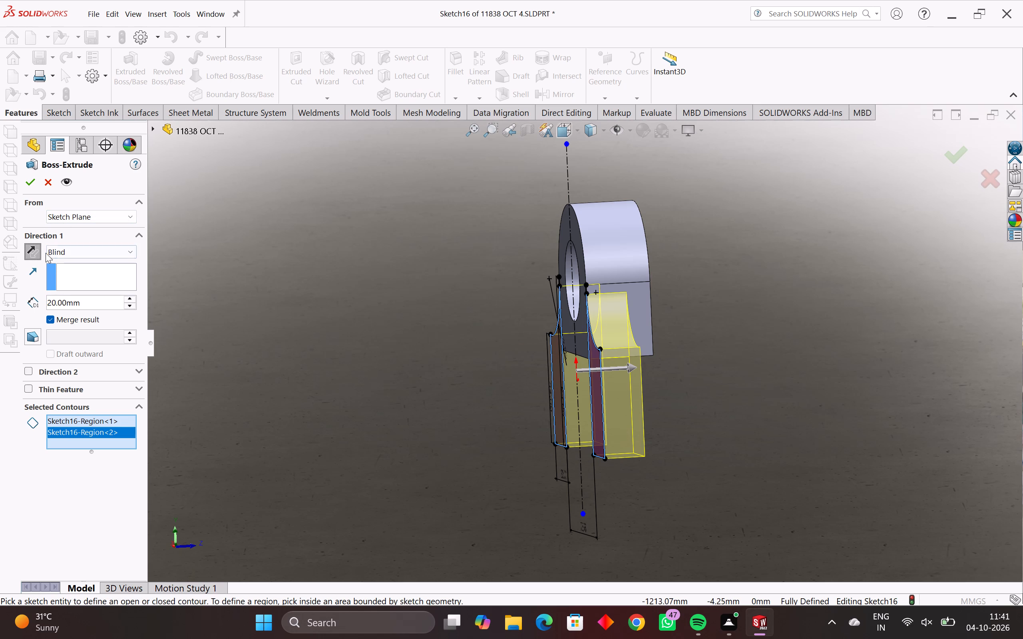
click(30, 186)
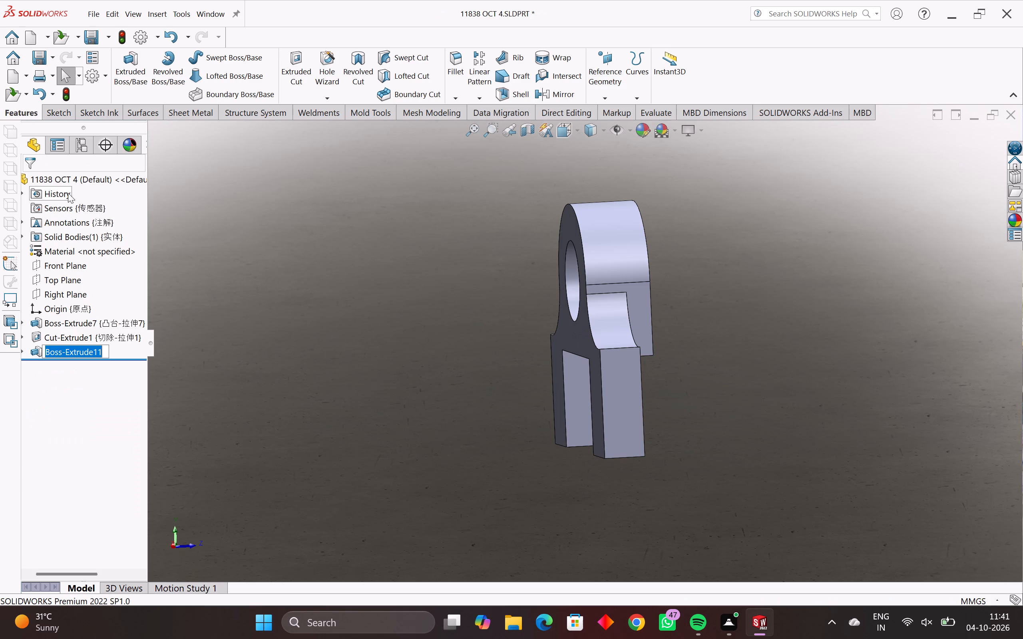
Examine the part from the front, back and sides, checking where the legs' arc tops meet the arch body.
middle_drag(462, 348, 266, 399)
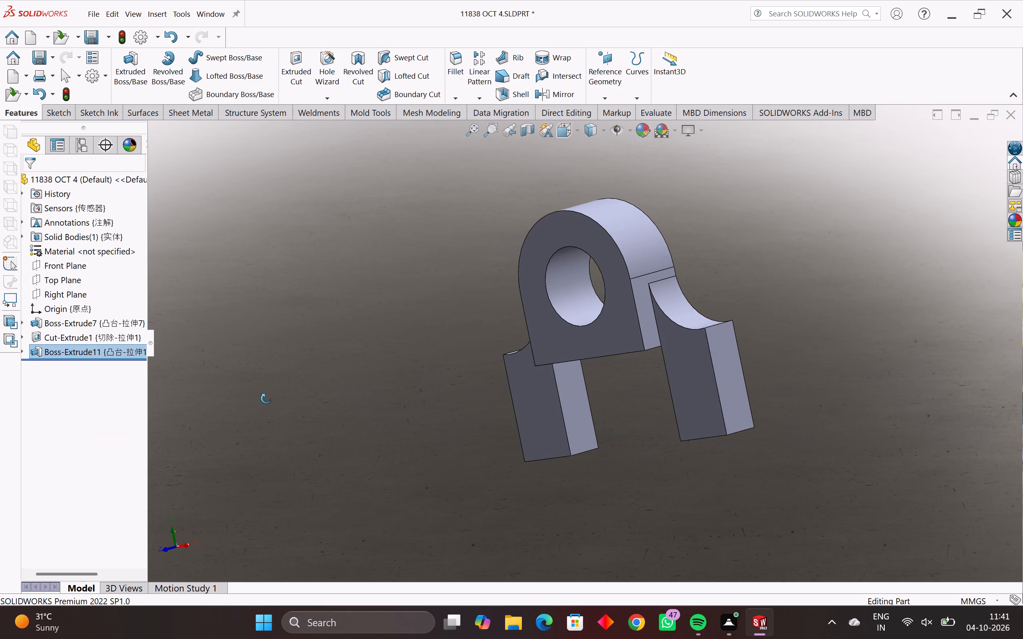
middle_drag(266, 399, 263, 399)
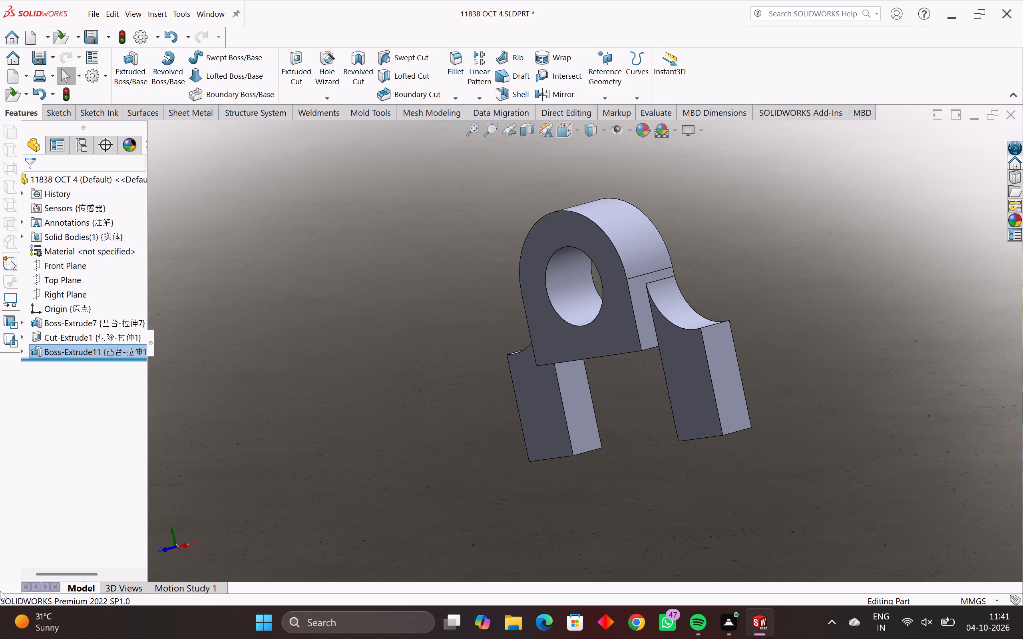
middle_drag(768, 364, 602, 450)
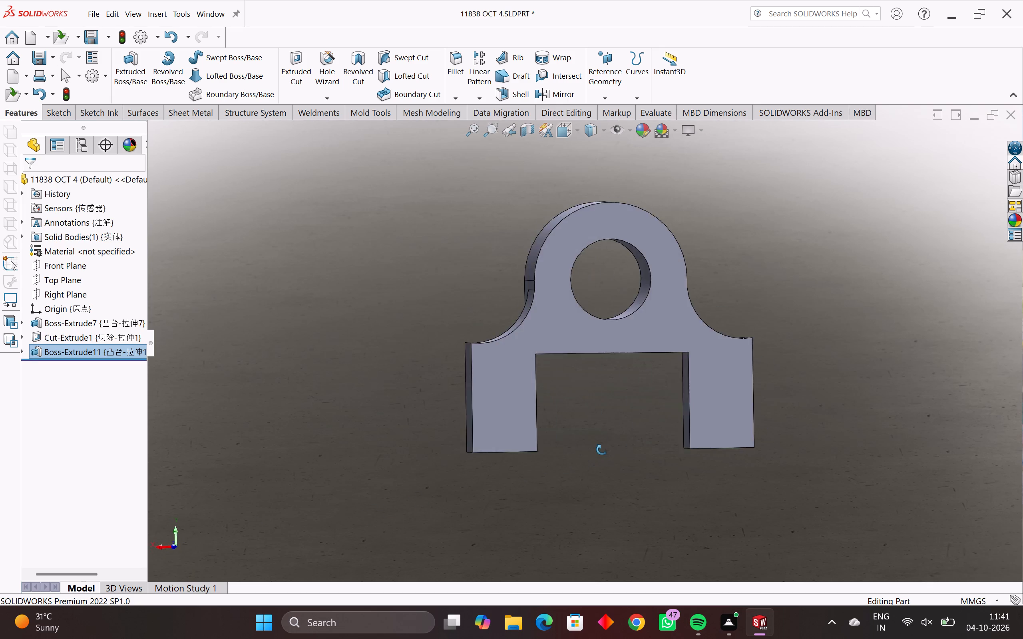
middle_drag(602, 450, 407, 494)
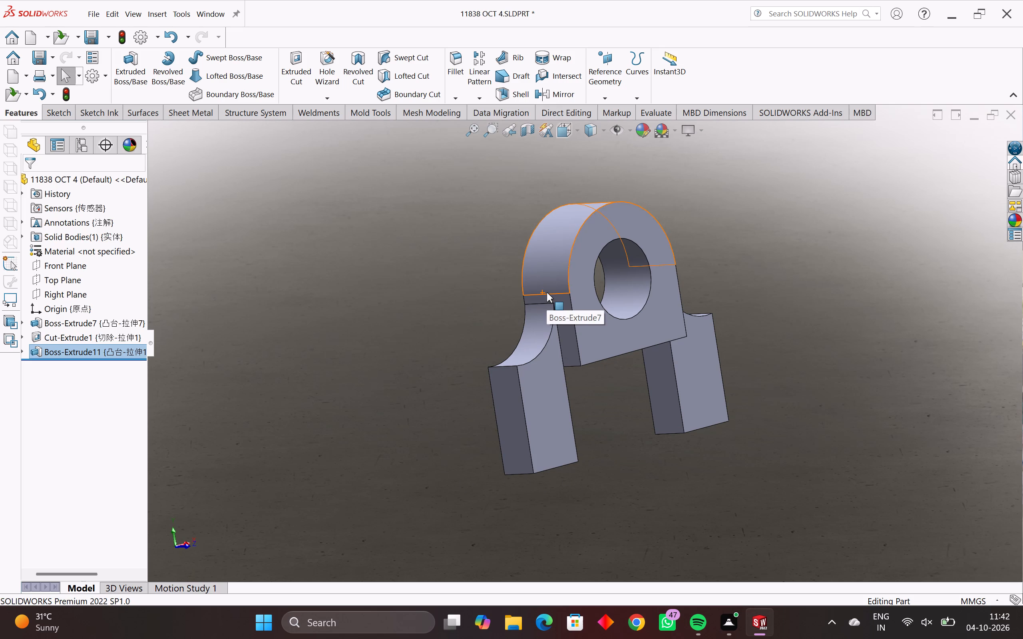
middle_drag(554, 310, 565, 310)
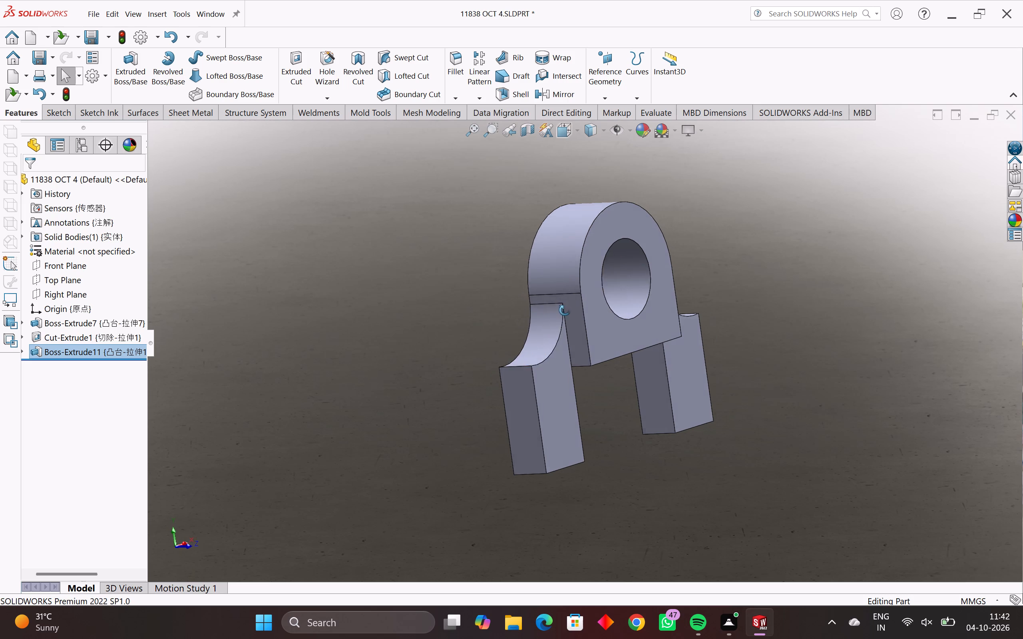
middle_drag(565, 310, 666, 288)
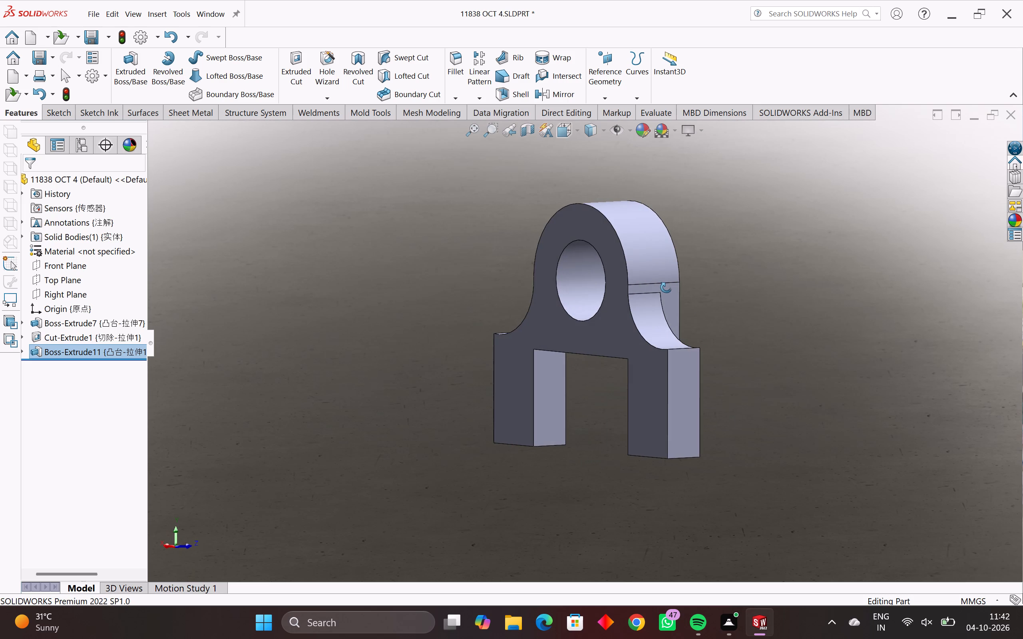
middle_drag(666, 288, 461, 349)
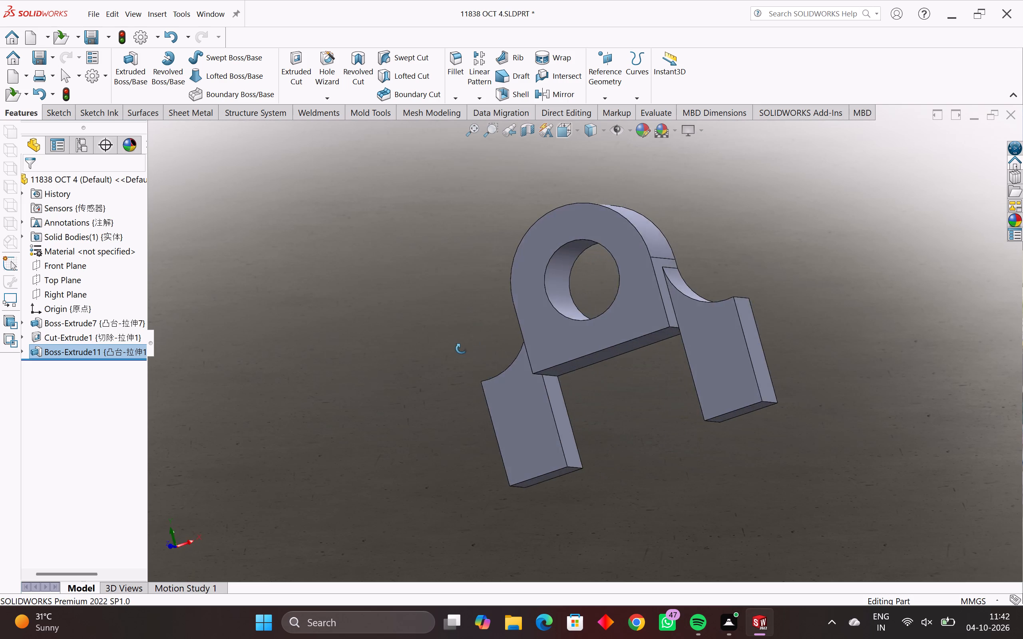
middle_drag(461, 349, 470, 372)
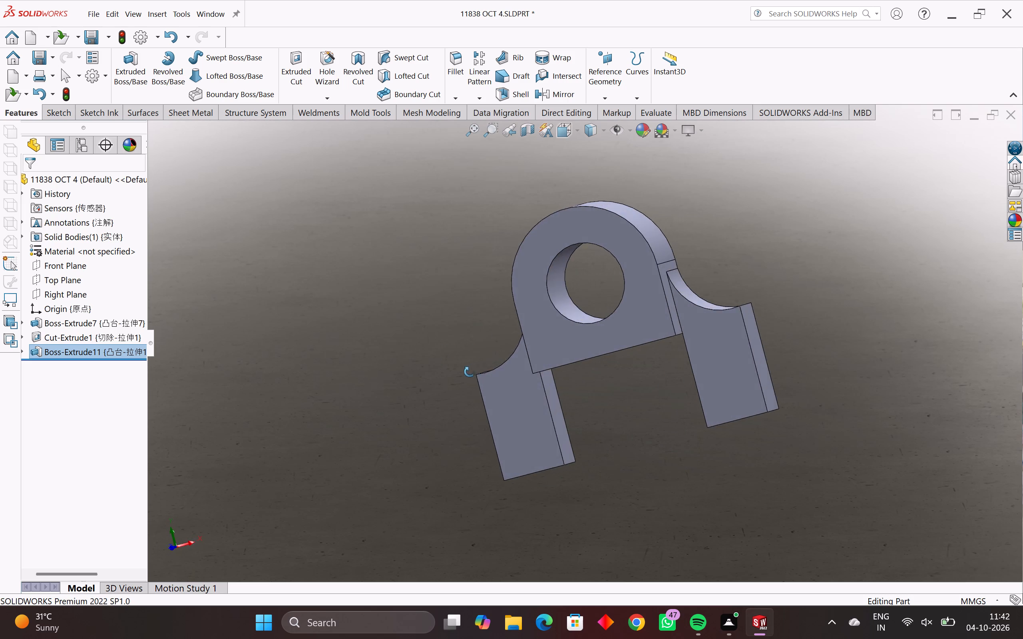
middle_drag(470, 372, 546, 360)
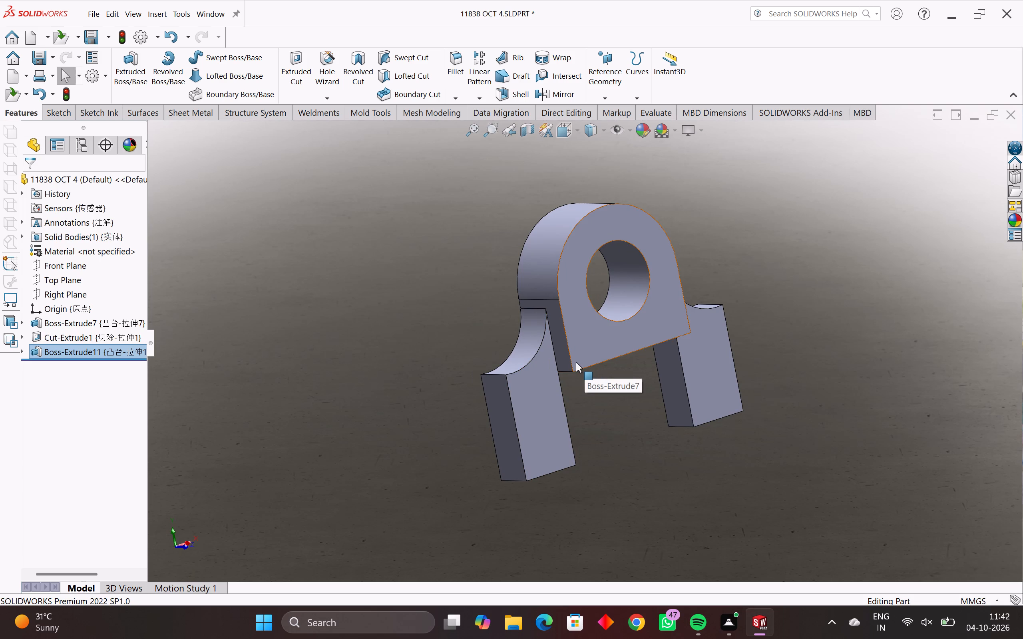
middle_drag(646, 348, 573, 379)
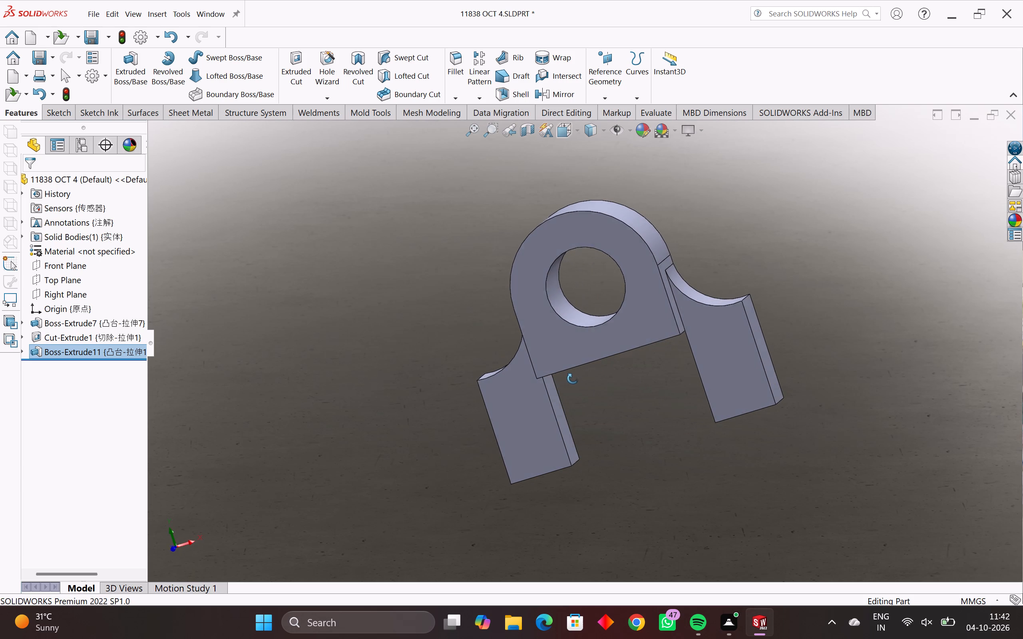
middle_drag(573, 379, 570, 387)
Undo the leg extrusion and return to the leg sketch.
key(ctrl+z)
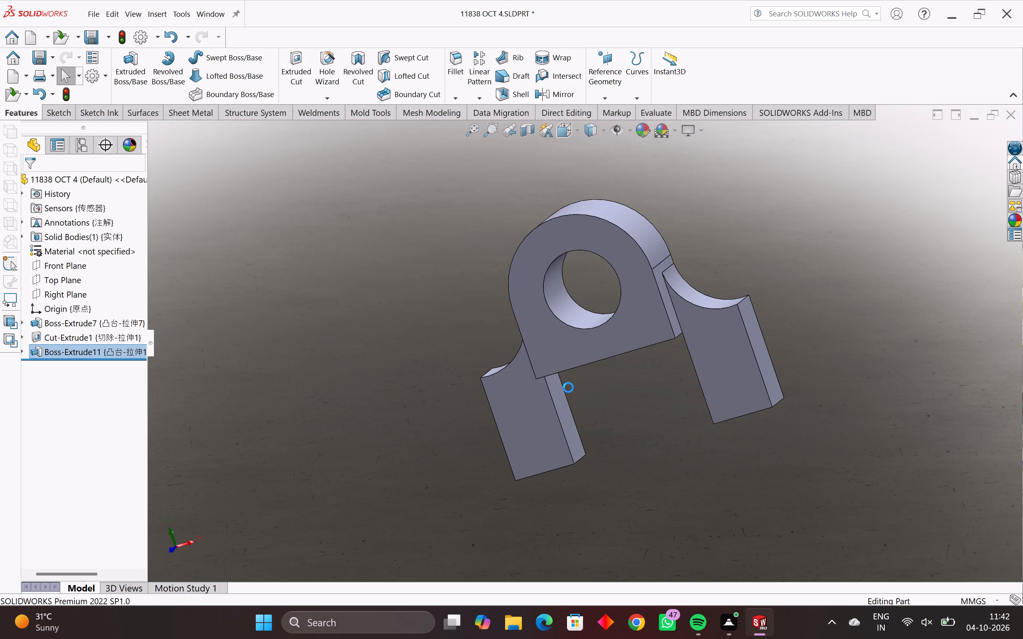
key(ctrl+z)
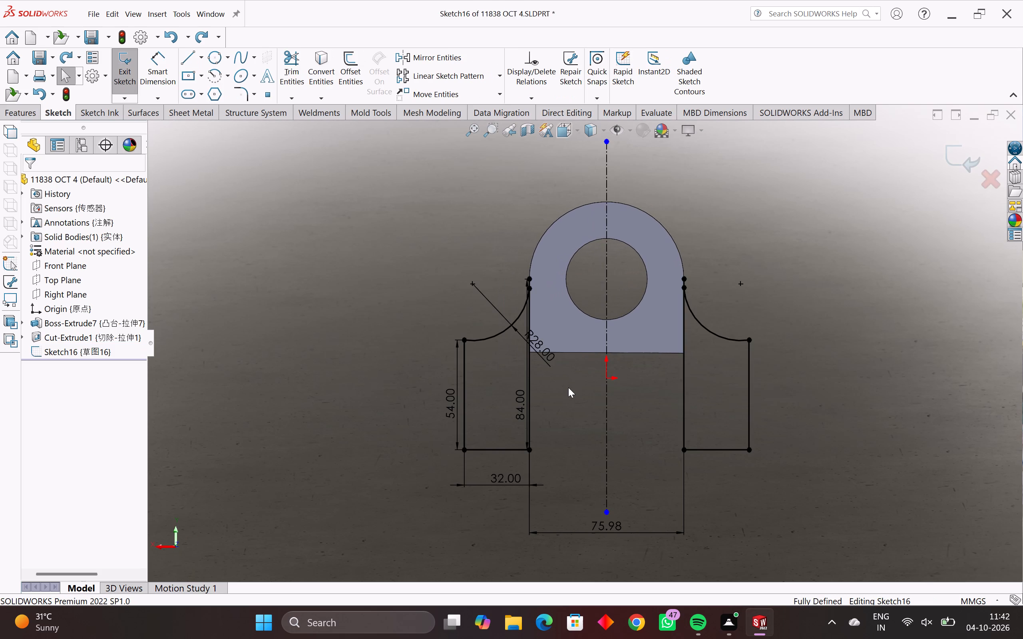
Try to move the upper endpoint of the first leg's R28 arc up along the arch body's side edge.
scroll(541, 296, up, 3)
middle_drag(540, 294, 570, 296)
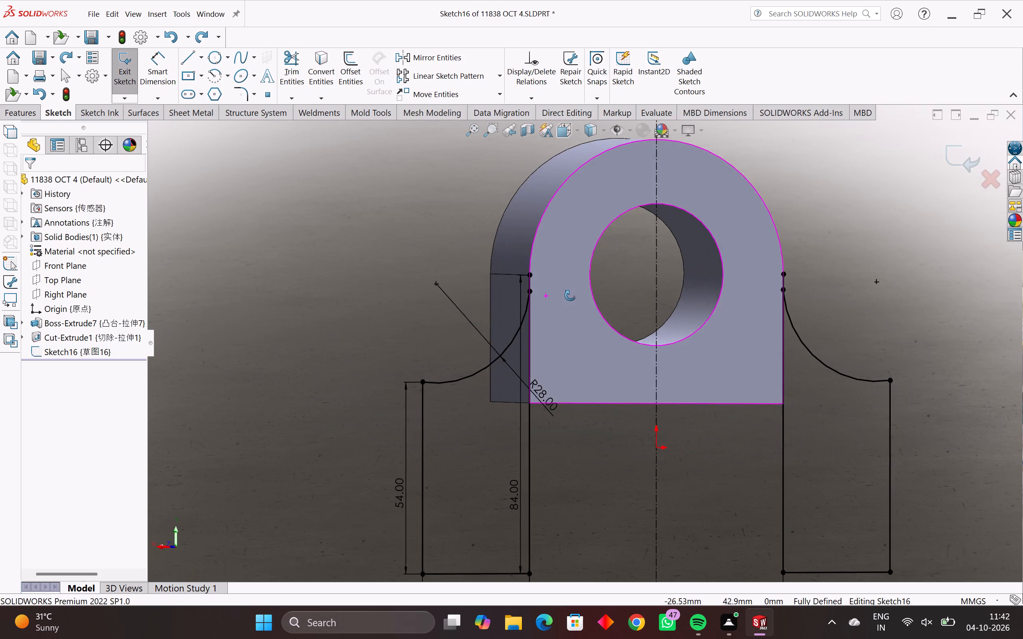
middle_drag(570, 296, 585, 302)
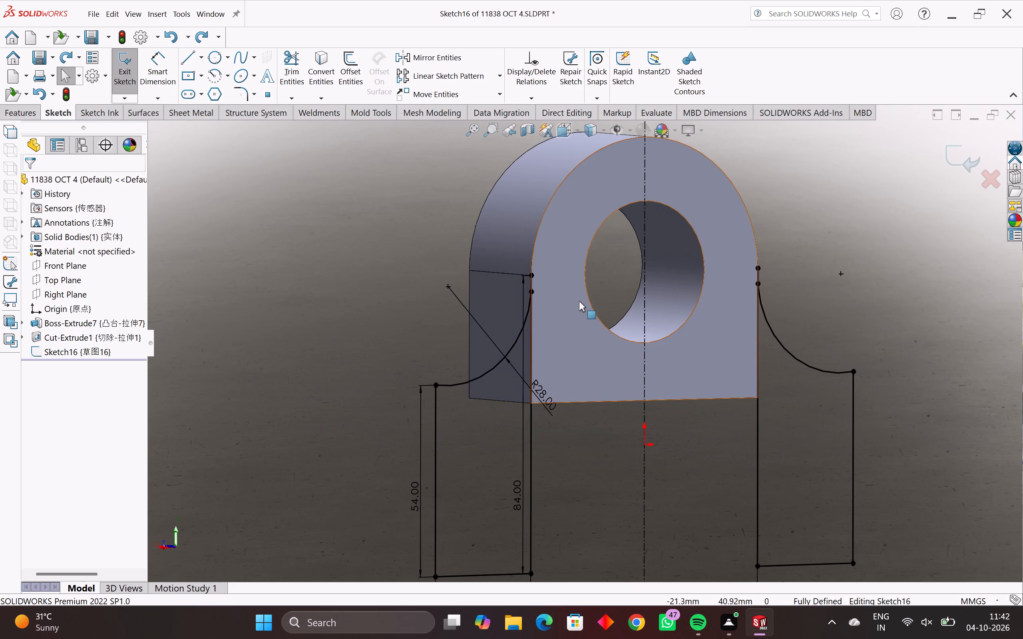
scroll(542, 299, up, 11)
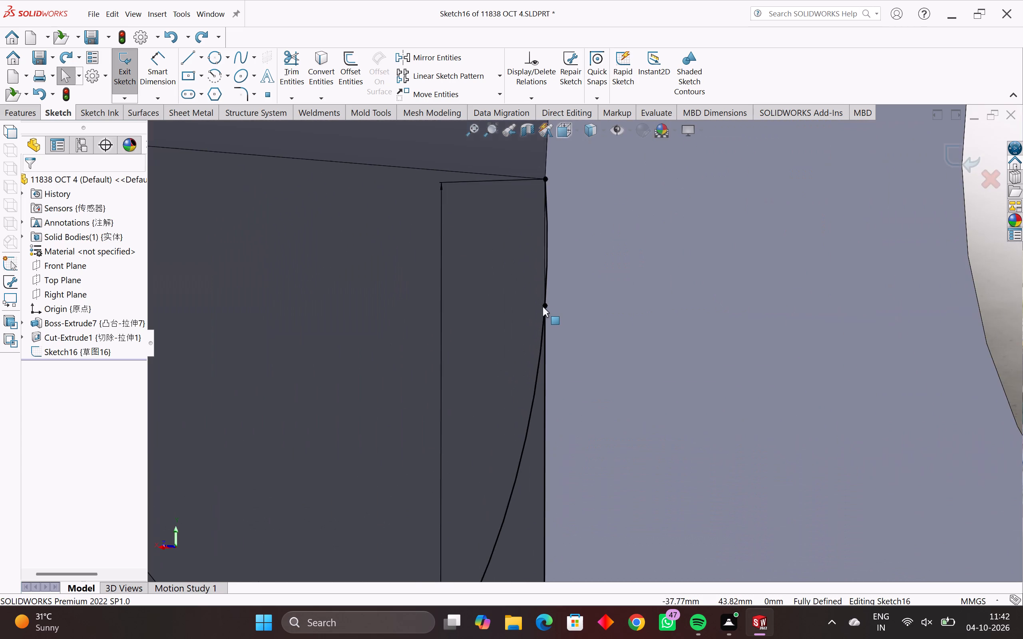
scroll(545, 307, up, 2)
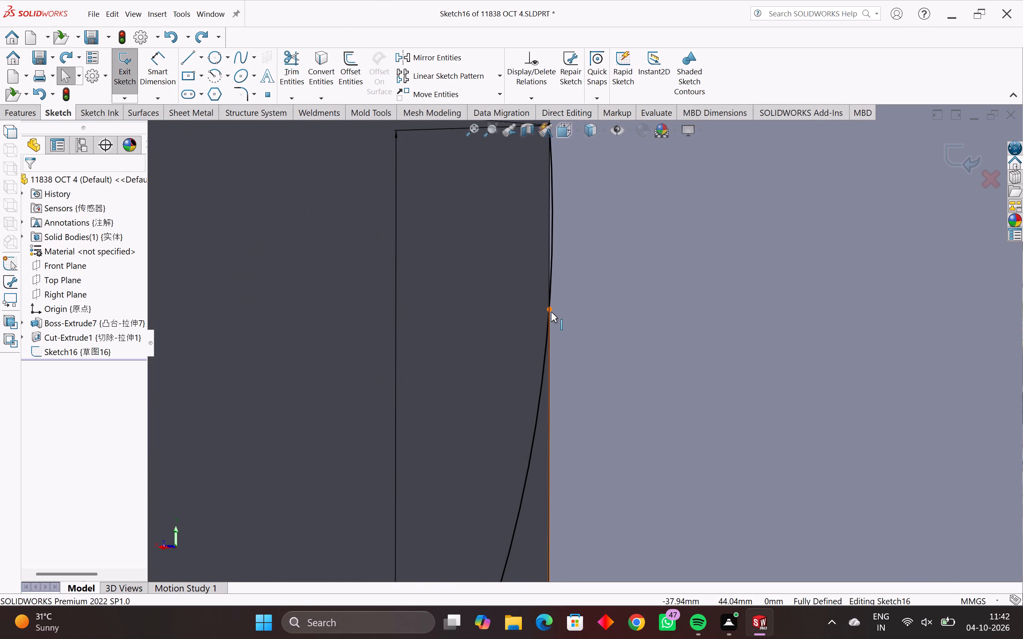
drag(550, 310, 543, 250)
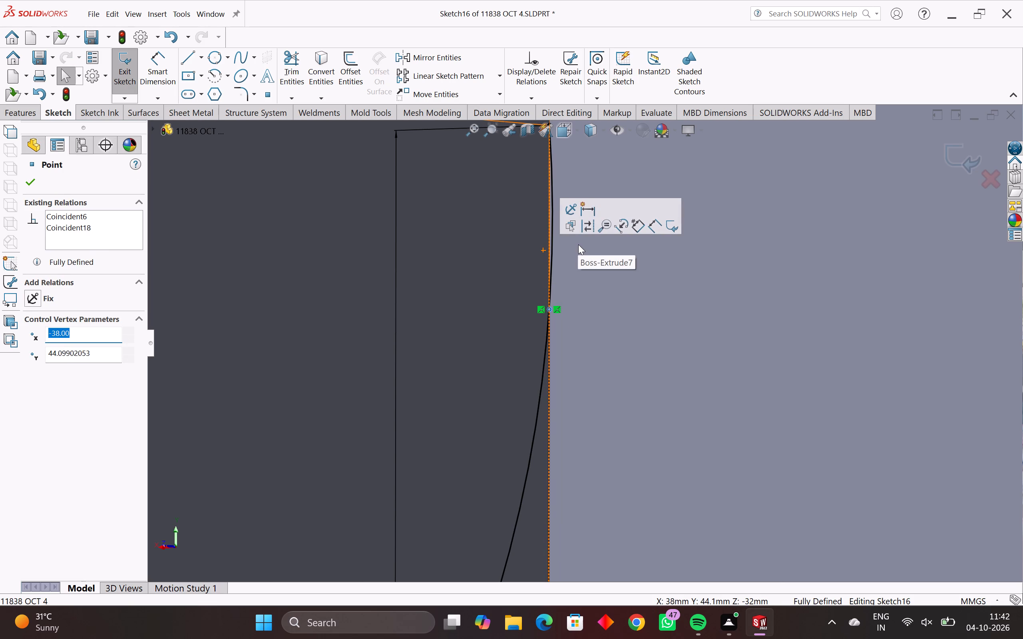
Undo the 75.98 mm dimension between the legs and the inner line closing the second leg.
key(ctrl+z)
key(ctrl+z)
key(ctrl+z)
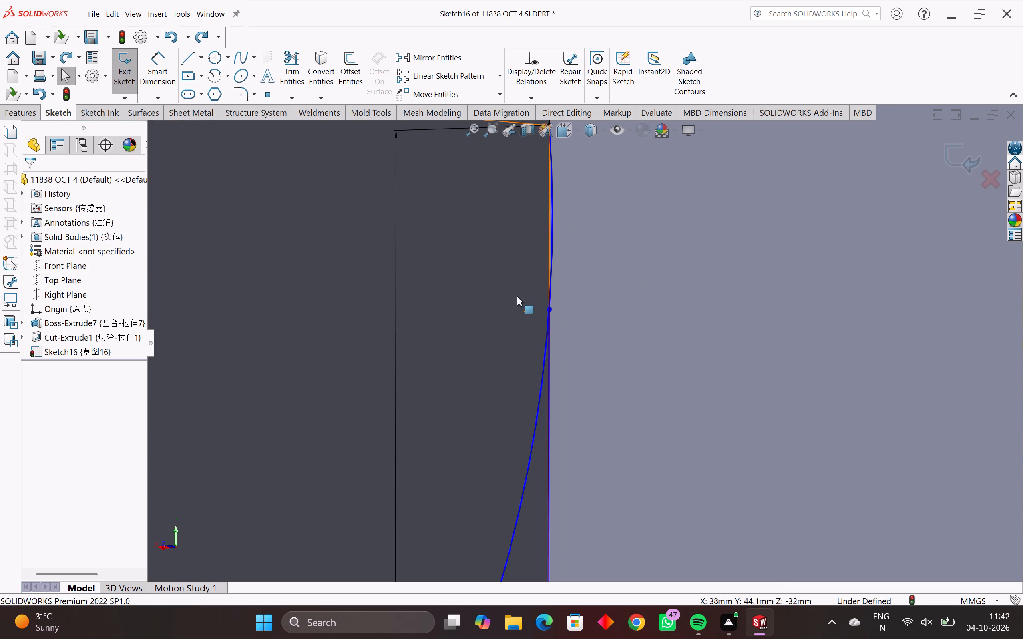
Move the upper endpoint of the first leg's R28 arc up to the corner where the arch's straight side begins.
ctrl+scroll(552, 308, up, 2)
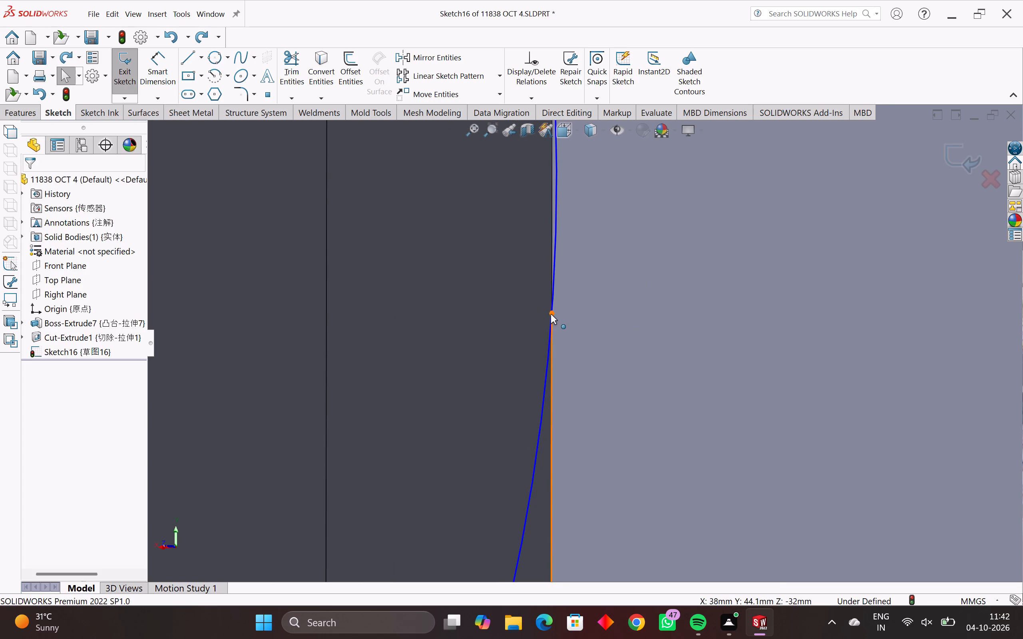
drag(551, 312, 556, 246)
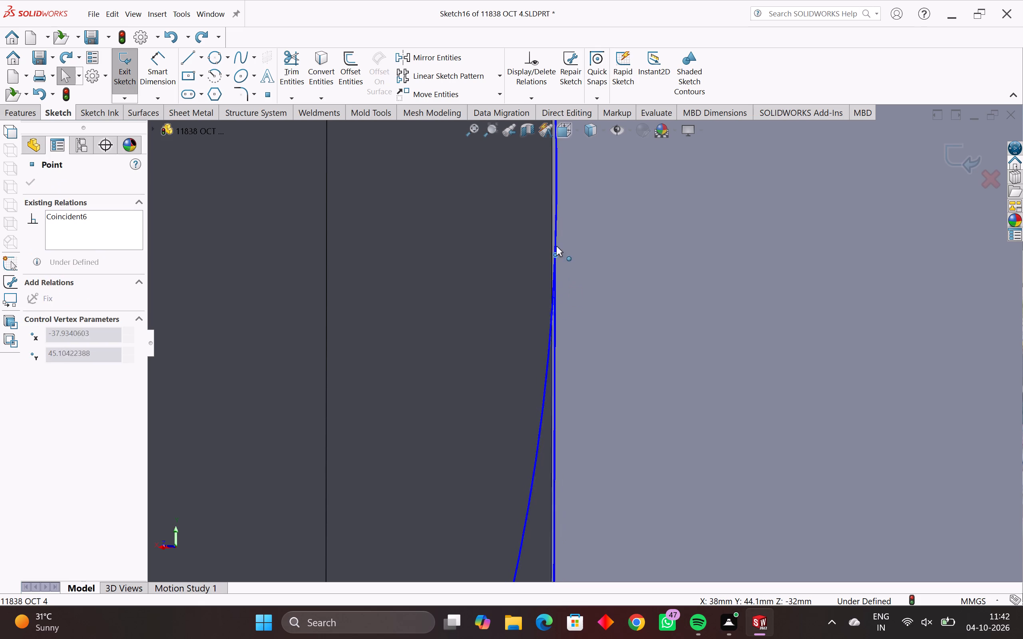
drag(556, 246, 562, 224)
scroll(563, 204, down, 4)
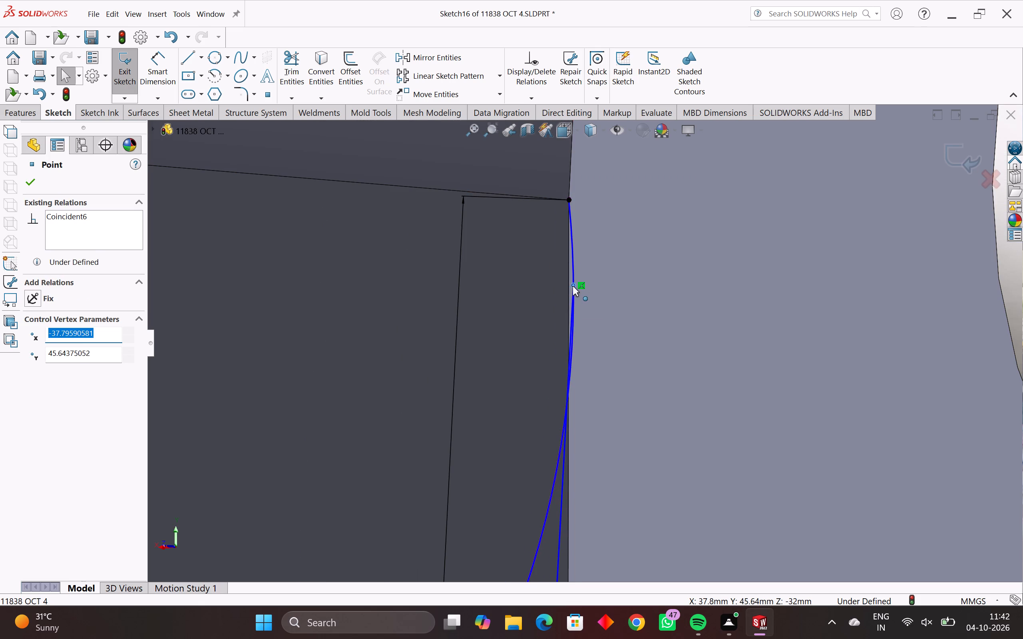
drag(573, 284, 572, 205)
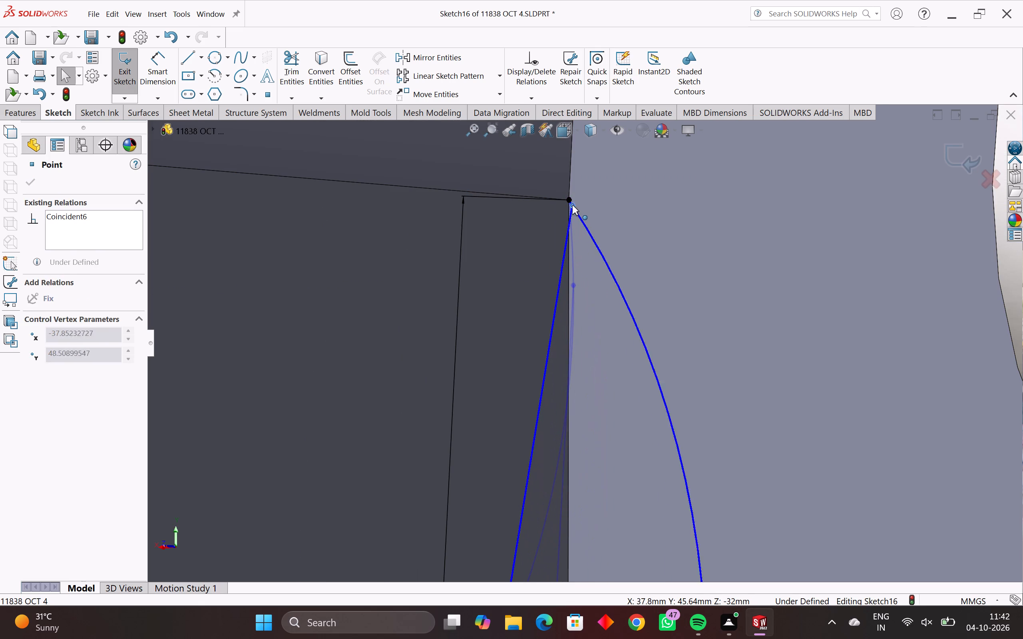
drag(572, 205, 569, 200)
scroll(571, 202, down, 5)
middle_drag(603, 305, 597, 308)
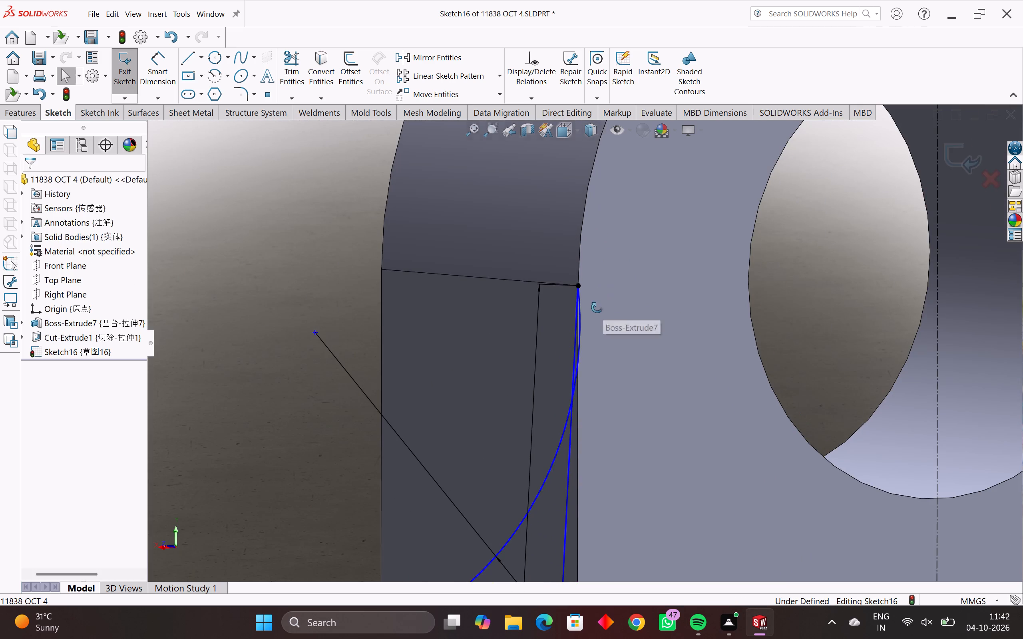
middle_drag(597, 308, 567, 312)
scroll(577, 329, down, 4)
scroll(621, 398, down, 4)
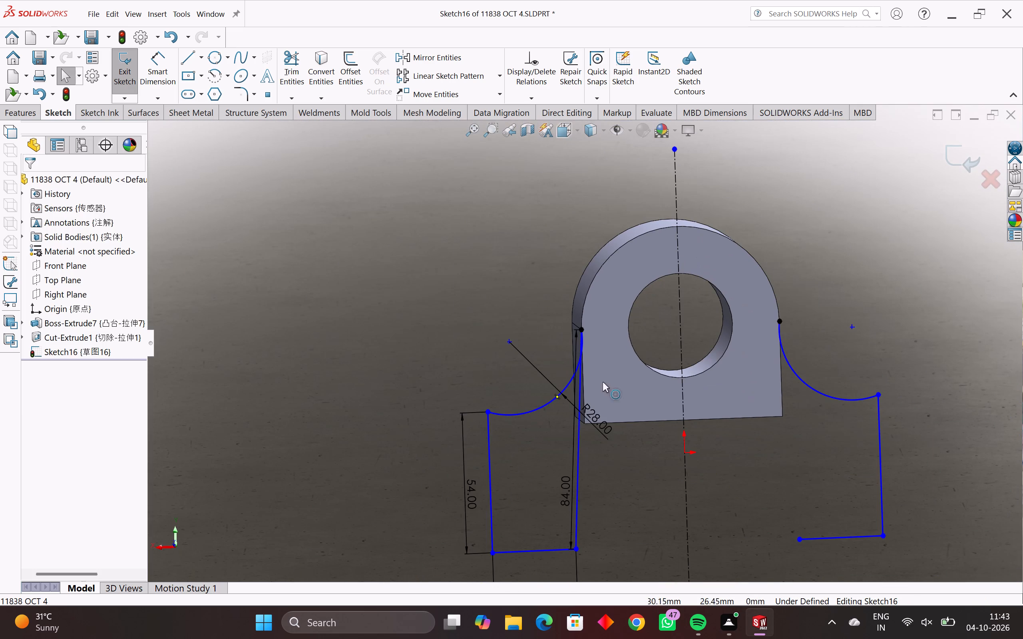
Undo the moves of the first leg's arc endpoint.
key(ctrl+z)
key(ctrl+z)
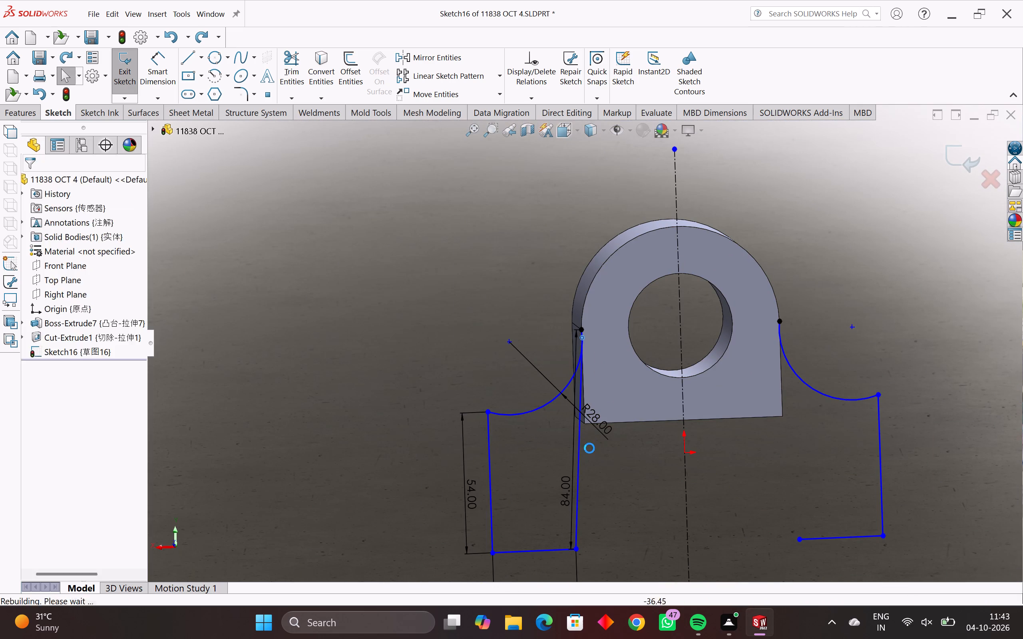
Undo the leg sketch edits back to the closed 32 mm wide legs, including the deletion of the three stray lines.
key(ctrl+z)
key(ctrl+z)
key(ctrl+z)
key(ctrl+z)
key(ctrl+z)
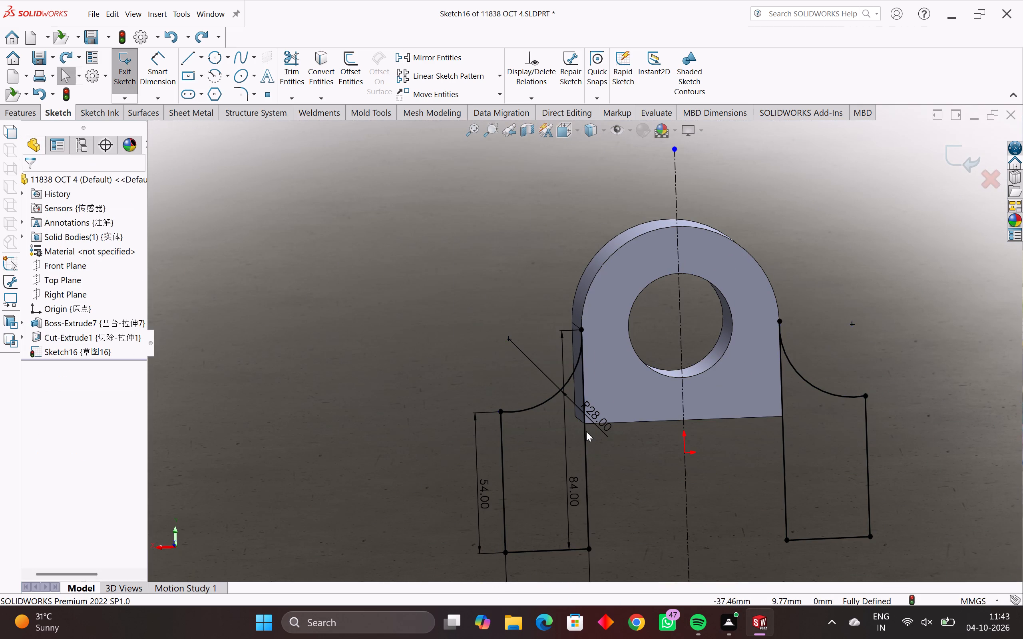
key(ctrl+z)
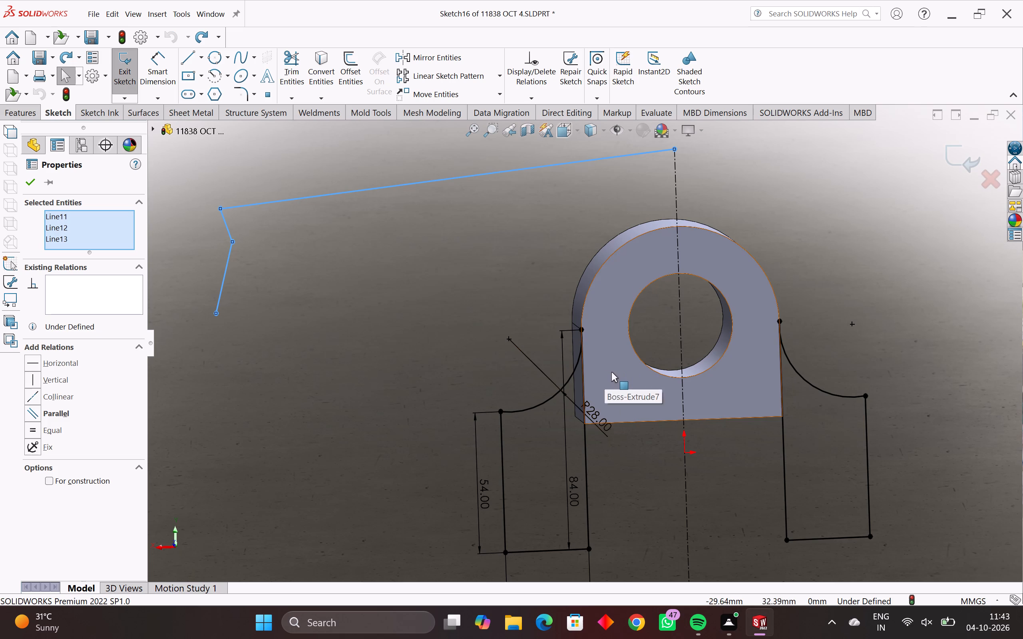
Delete the three stray connected lines running from the top of the centerline beside the arch body.
middle_drag(646, 374, 686, 378)
scroll(587, 365, up, 7)
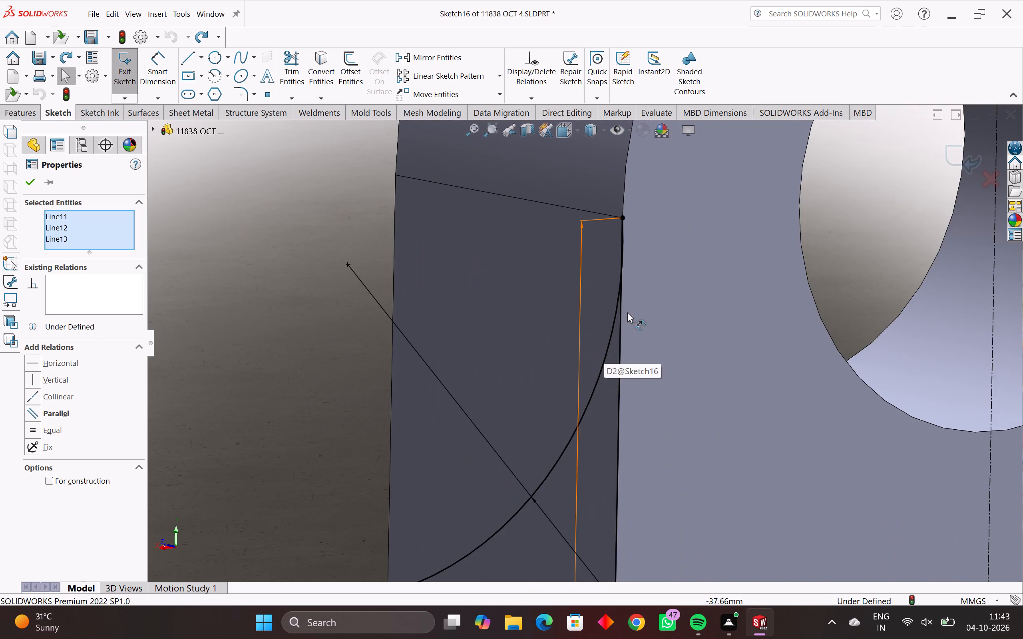
scroll(622, 273, up, 3)
scroll(618, 234, up, 3)
scroll(616, 240, down, 8)
scroll(406, 312, down, 2)
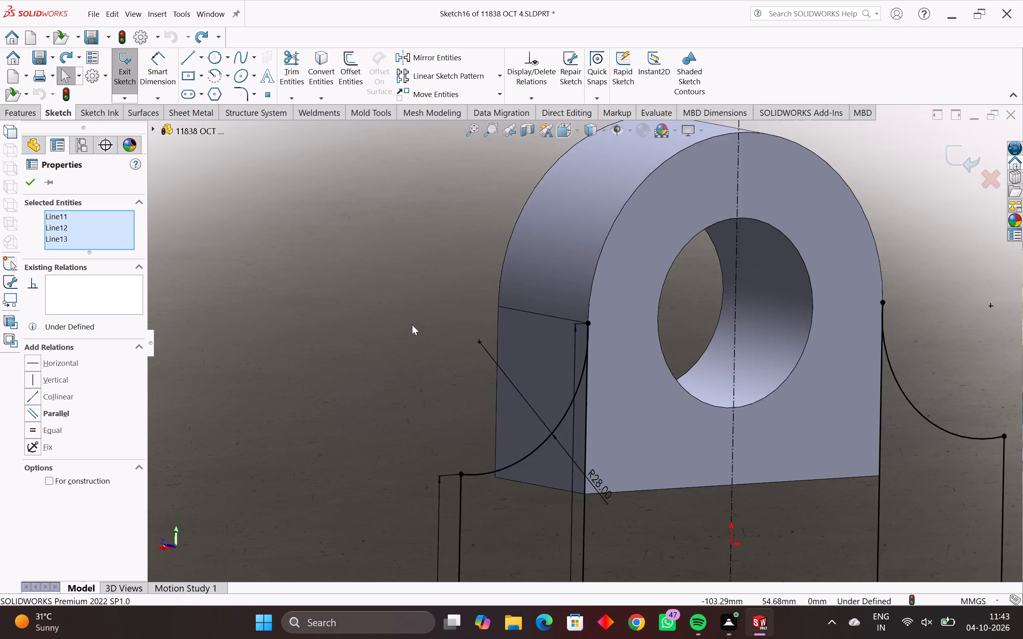
scroll(412, 325, down, 5)
drag(510, 208, 303, 389)
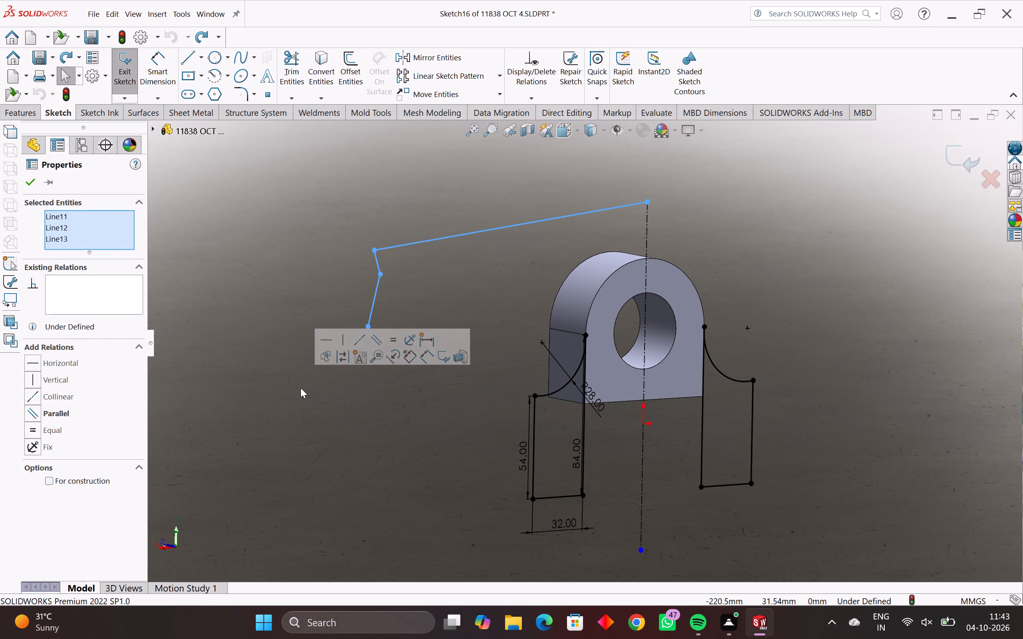
key(Delete)
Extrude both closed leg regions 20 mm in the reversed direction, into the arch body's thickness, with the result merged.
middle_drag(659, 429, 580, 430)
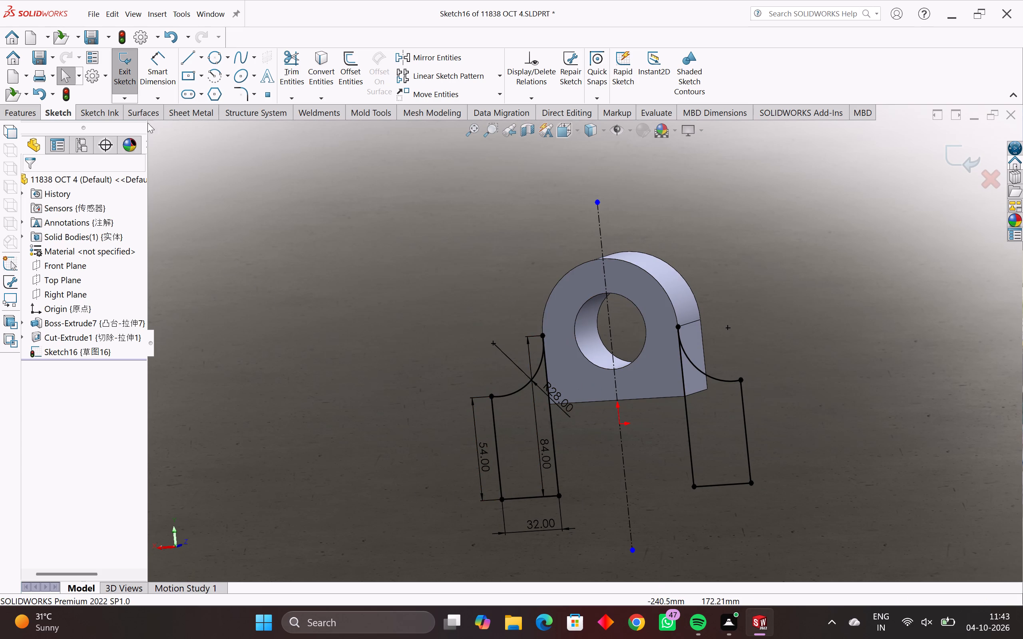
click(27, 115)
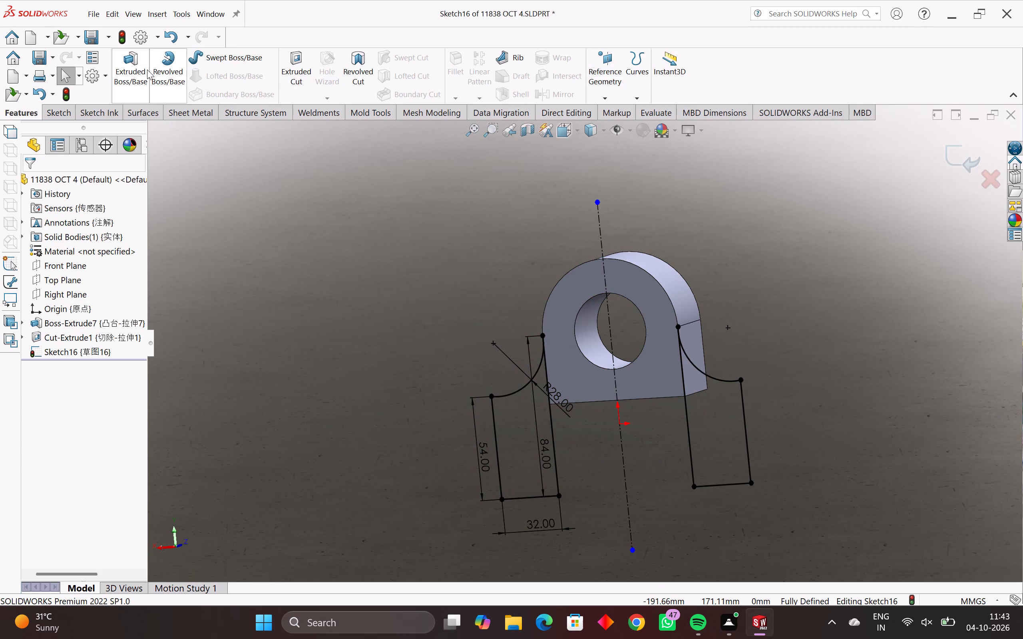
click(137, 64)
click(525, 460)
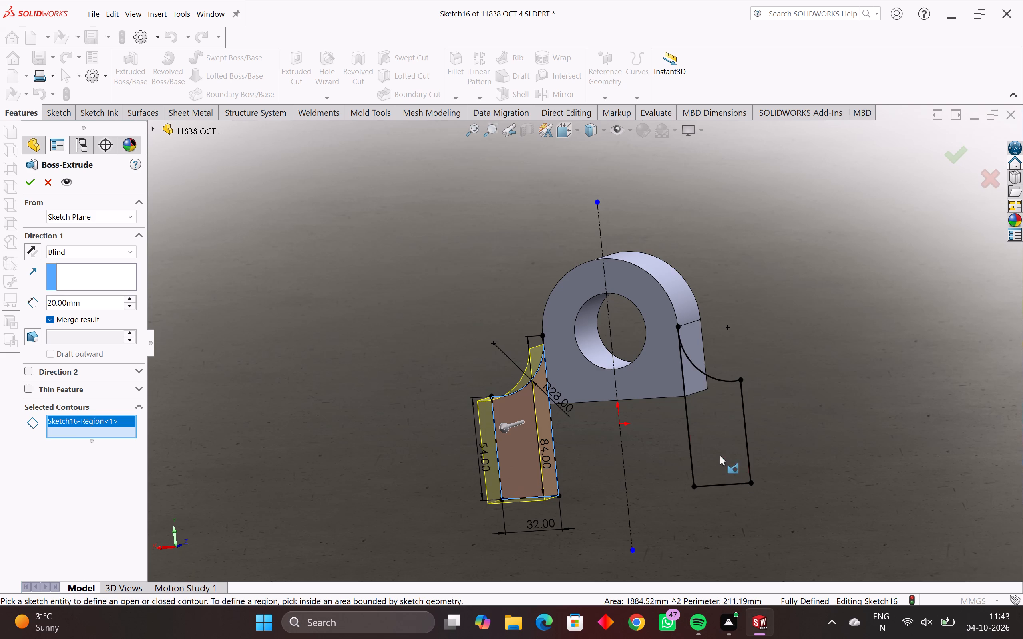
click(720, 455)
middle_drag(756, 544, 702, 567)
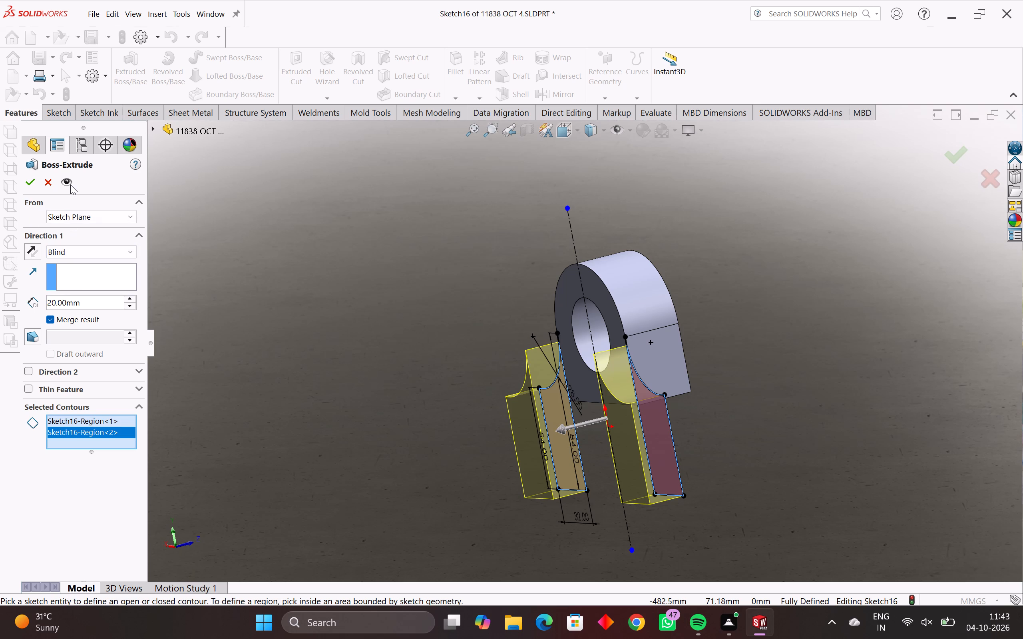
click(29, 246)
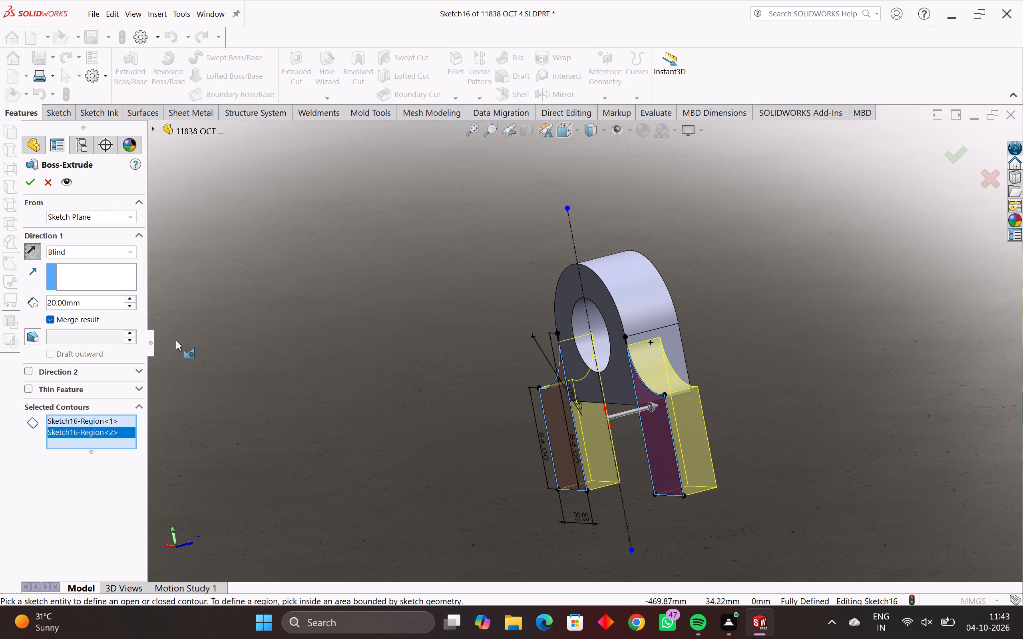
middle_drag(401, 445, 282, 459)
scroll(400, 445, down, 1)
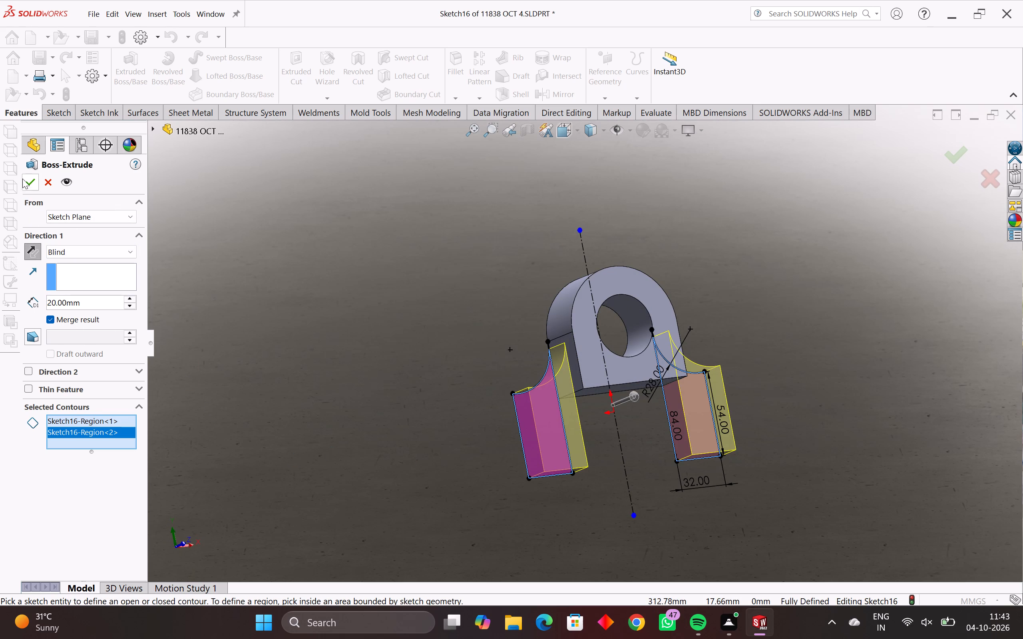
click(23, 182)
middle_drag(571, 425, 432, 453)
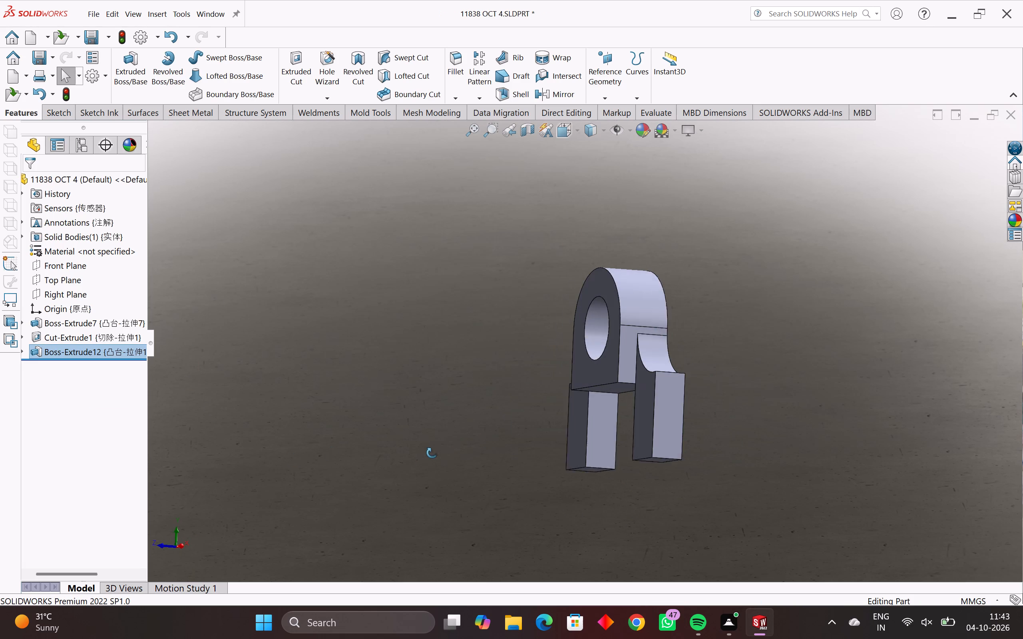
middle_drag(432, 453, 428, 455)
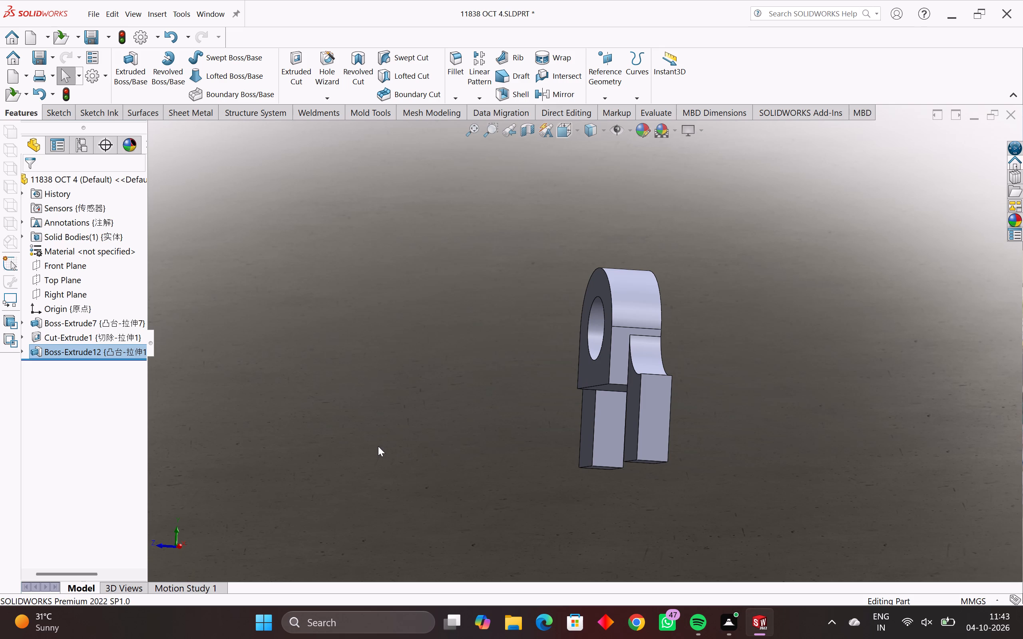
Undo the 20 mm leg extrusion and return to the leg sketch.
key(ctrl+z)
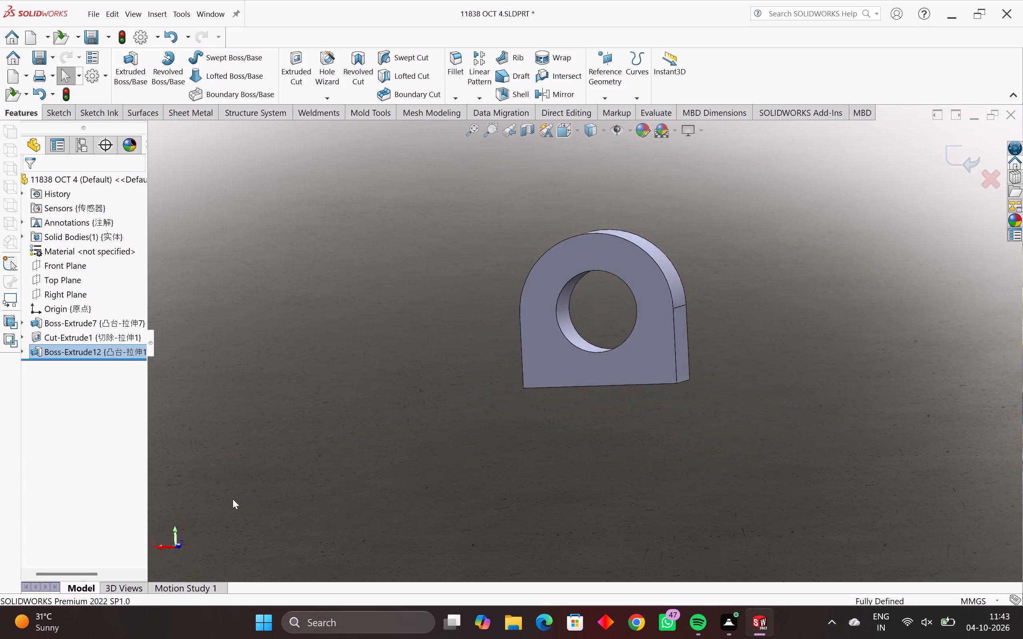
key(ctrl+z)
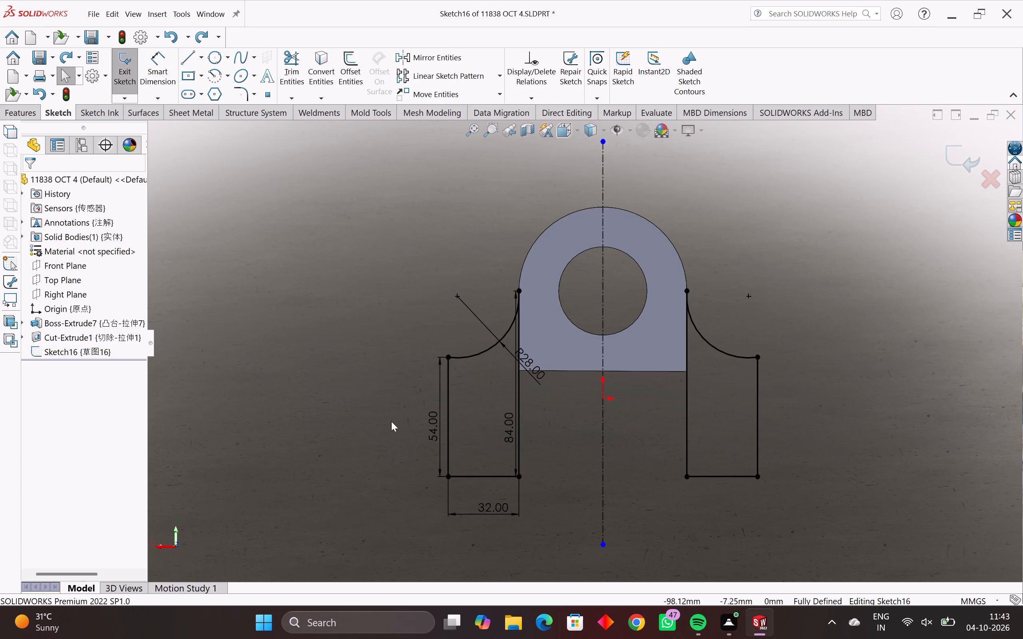
Examine where the second leg's arc meets the arch body at the corner where its straight side begins.
ctrl+middle_drag(399, 428, 449, 443)
middle_drag(516, 484, 437, 479)
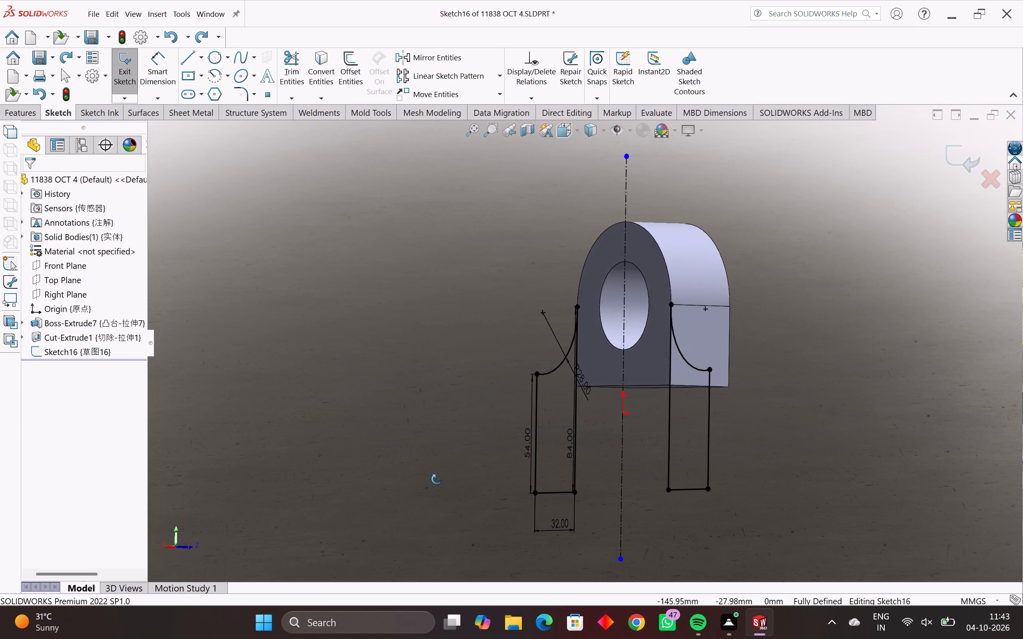
middle_drag(437, 479, 424, 478)
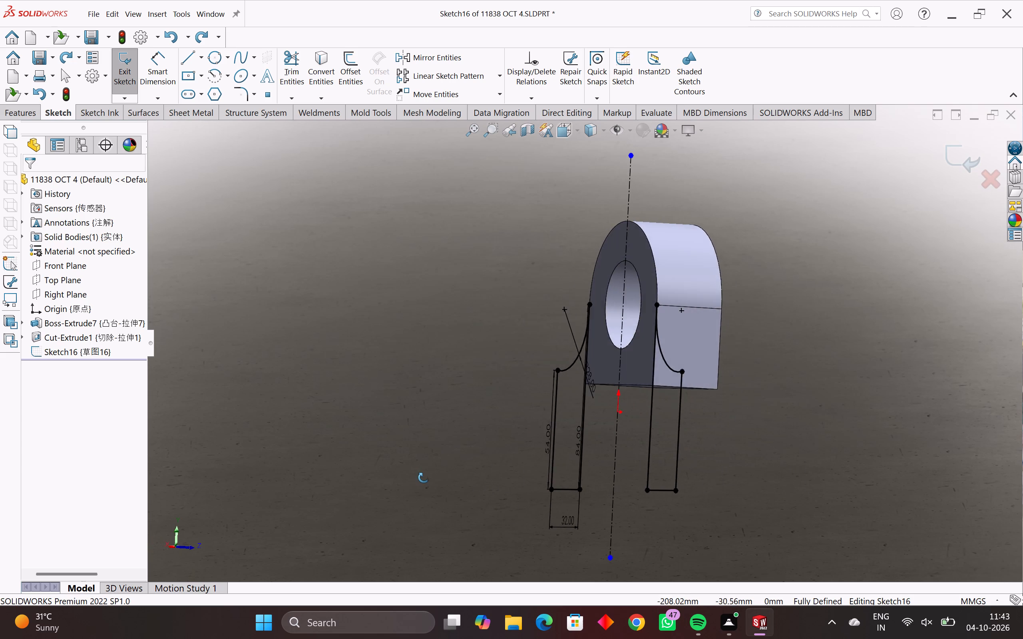
middle_drag(424, 478, 444, 478)
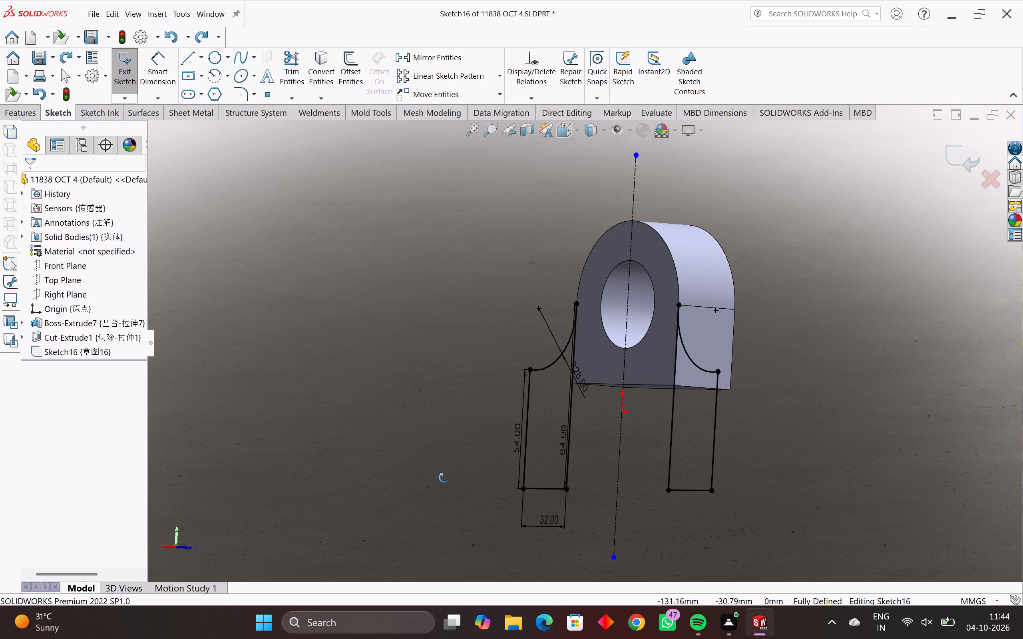
middle_drag(444, 478, 431, 485)
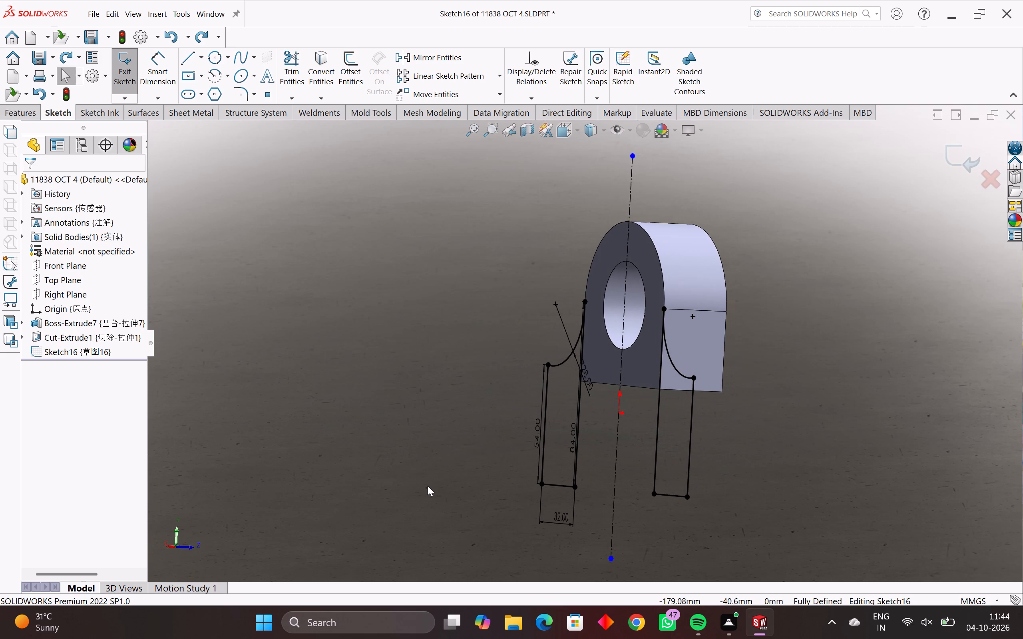
scroll(649, 349, up, 3)
scroll(672, 308, up, 3)
scroll(644, 334, up, 4)
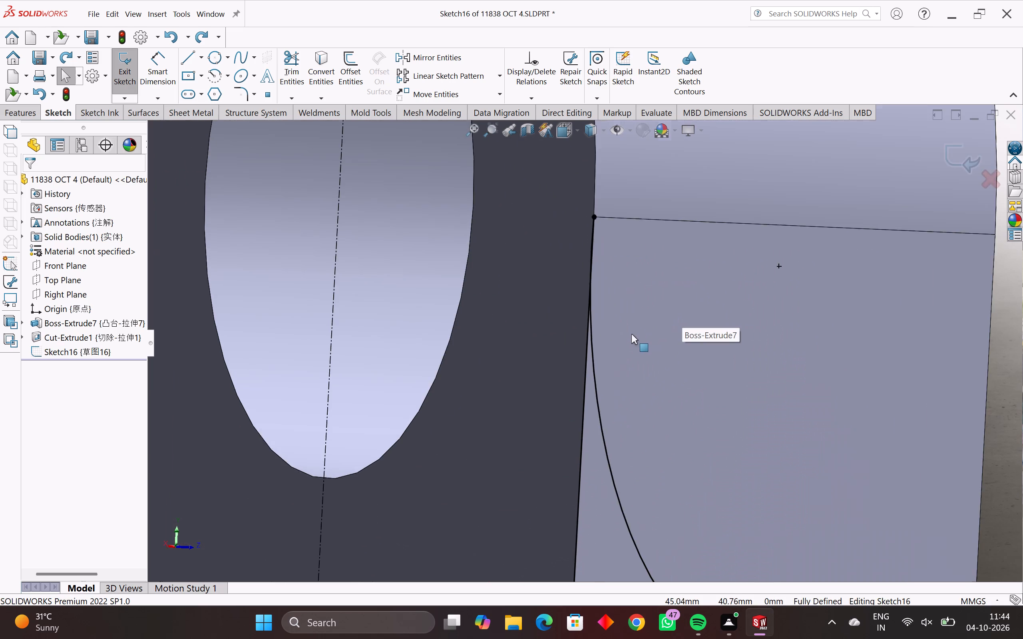
scroll(615, 337, up, 3)
scroll(595, 282, up, 3)
scroll(576, 248, down, 6)
scroll(576, 248, up, 2)
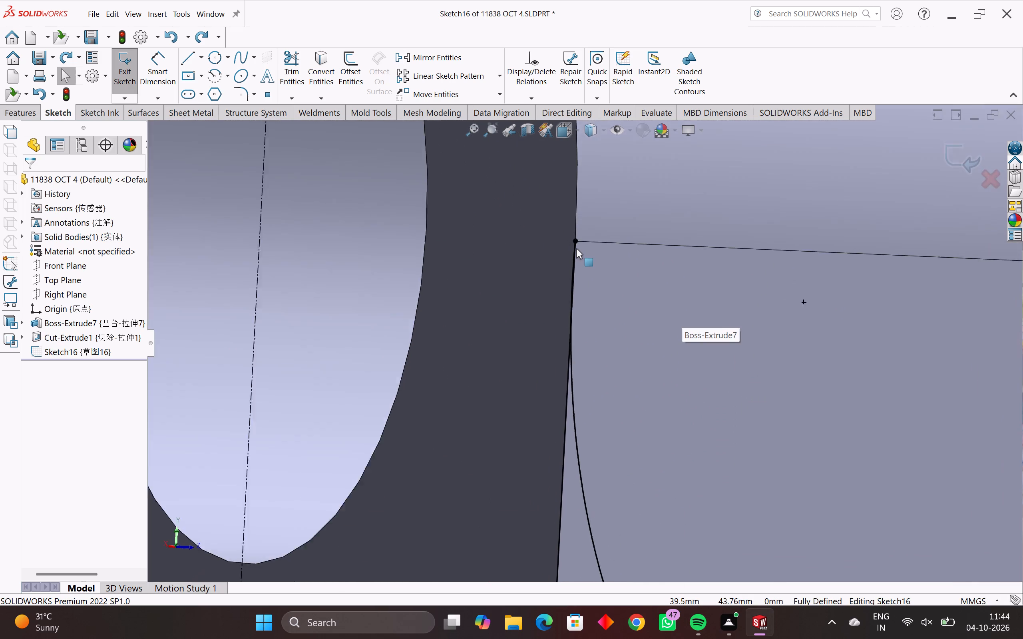
scroll(576, 248, up, 2)
scroll(576, 248, down, 5)
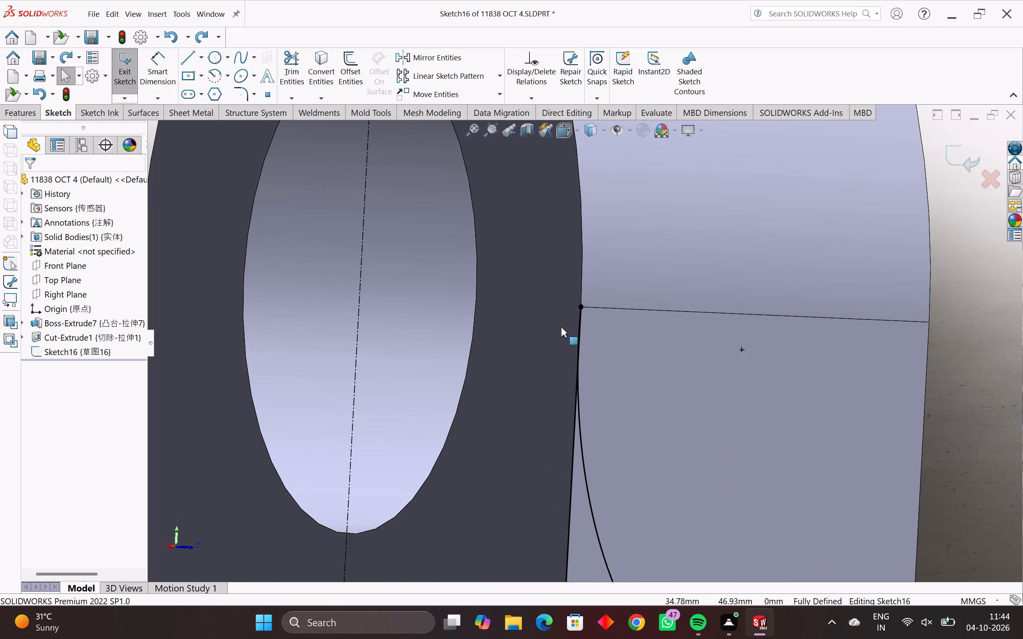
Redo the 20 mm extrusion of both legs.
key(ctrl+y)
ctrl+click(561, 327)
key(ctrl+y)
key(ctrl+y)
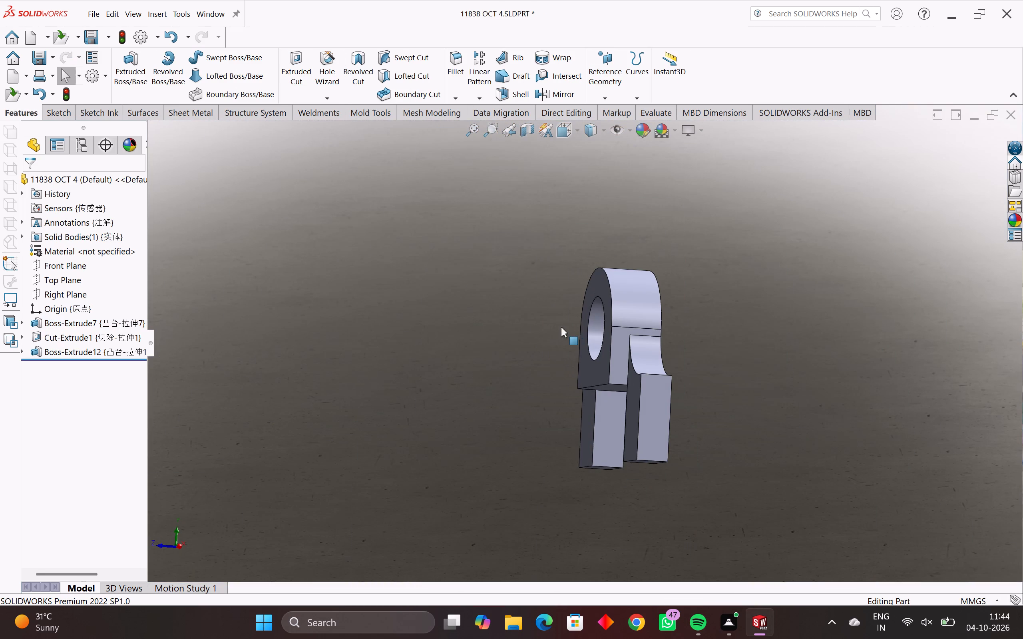
Examine how the extruded legs' concave arcs and side faces join the arch body from several sides.
scroll(655, 337, up, 5)
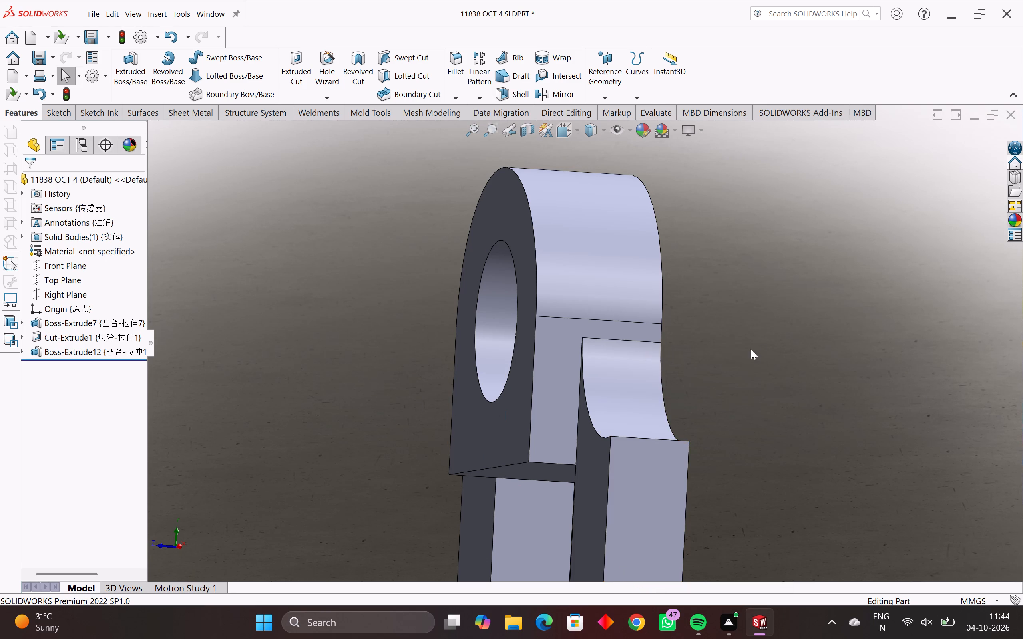
middle_drag(758, 347, 738, 377)
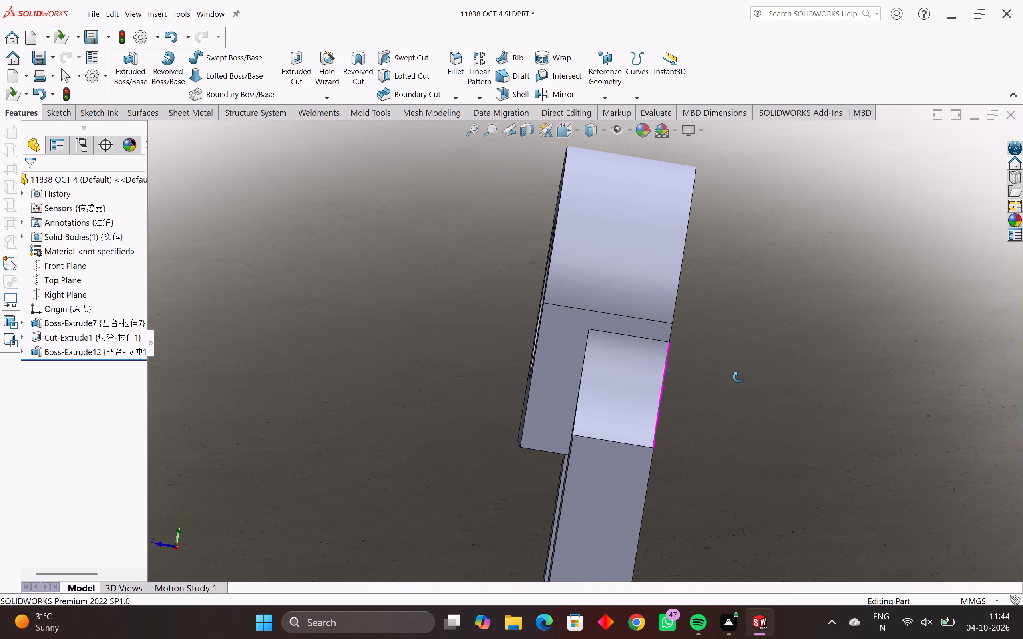
middle_drag(738, 377, 737, 378)
middle_drag(846, 223, 675, 223)
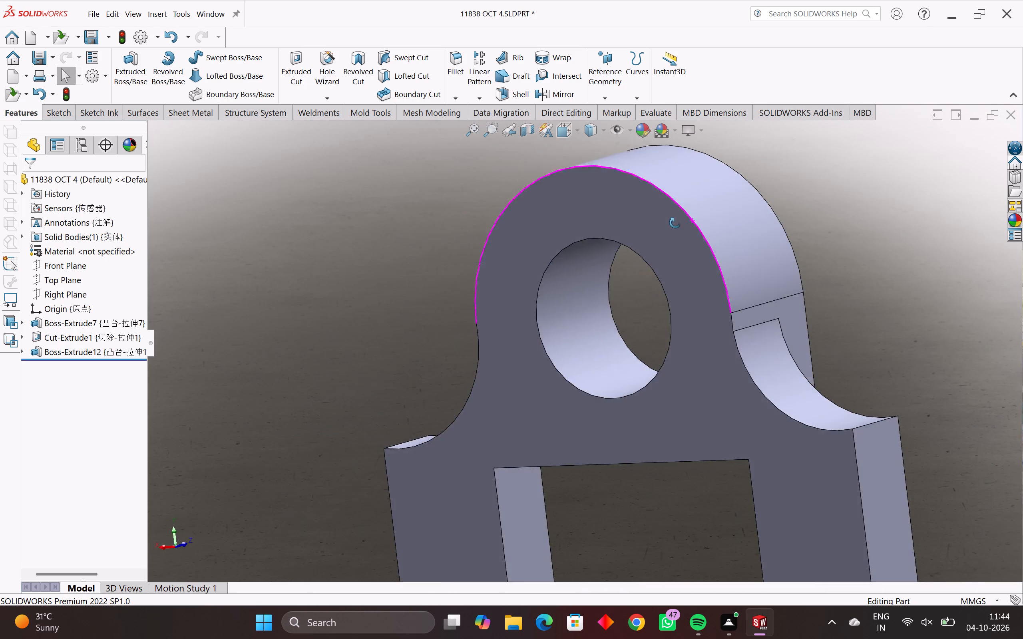
middle_drag(675, 223, 800, 230)
middle_drag(657, 215, 456, 272)
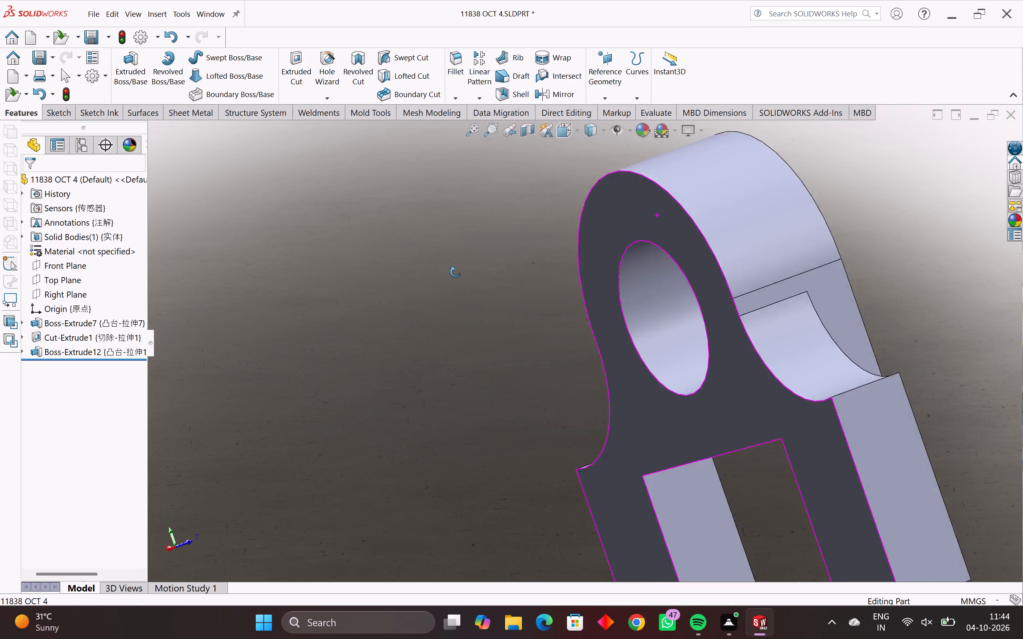
middle_drag(456, 272, 756, 271)
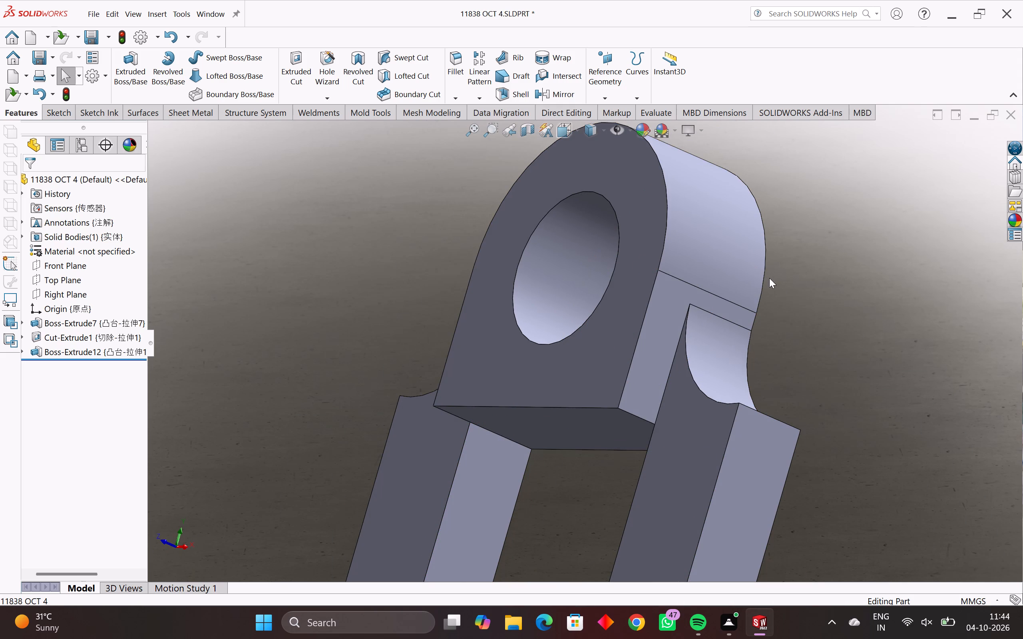
middle_drag(769, 278, 715, 287)
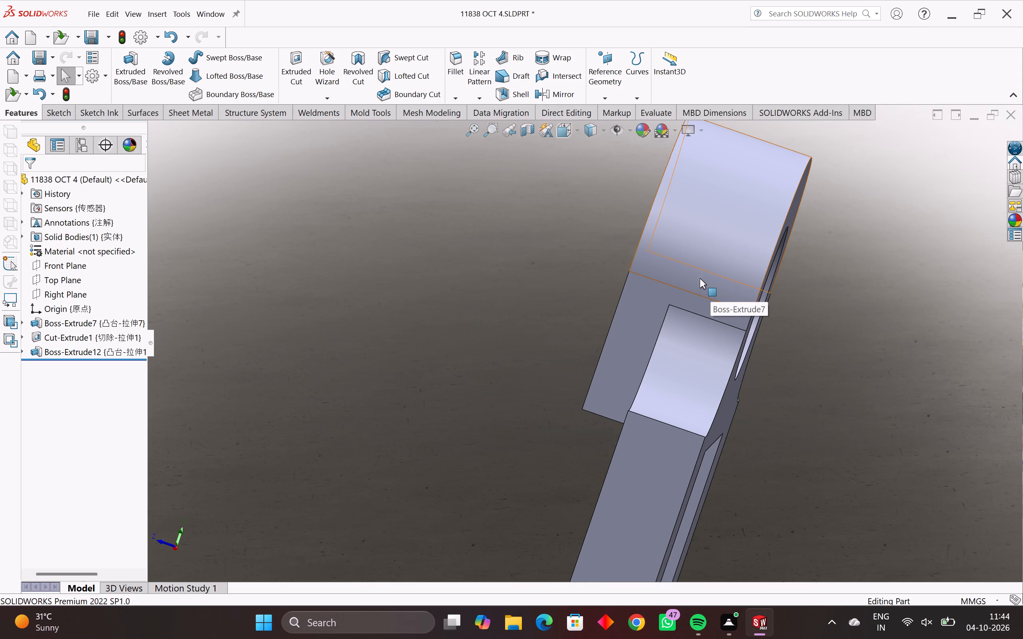
middle_drag(791, 280, 775, 276)
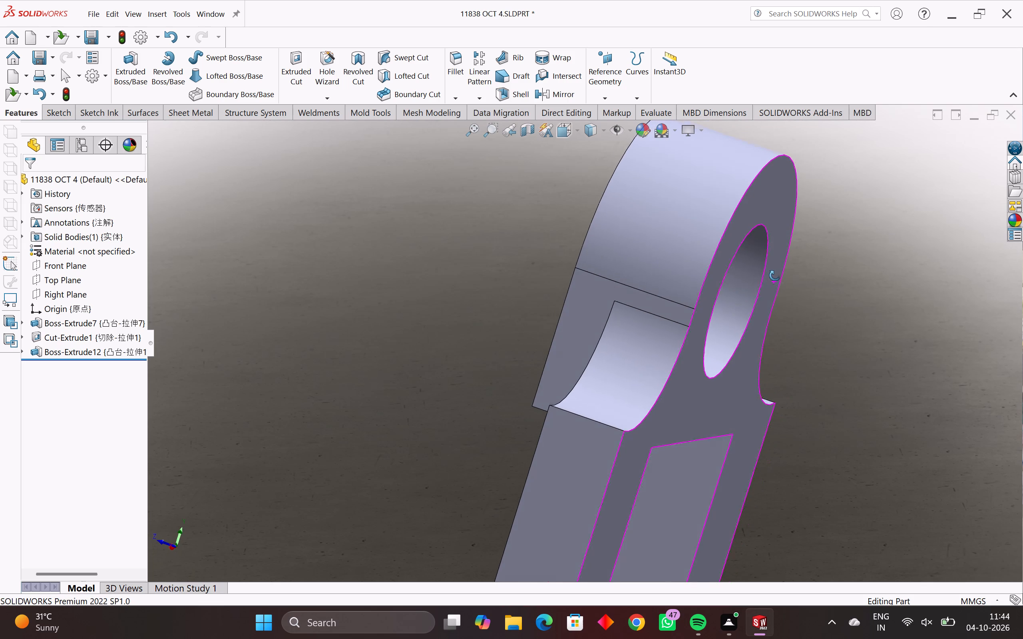
middle_drag(775, 276, 774, 275)
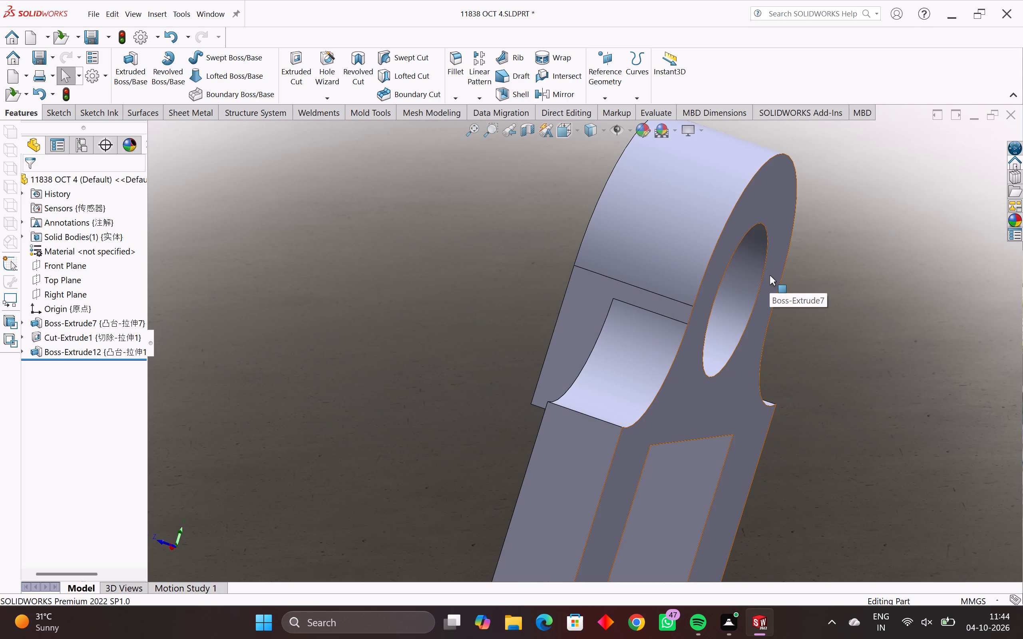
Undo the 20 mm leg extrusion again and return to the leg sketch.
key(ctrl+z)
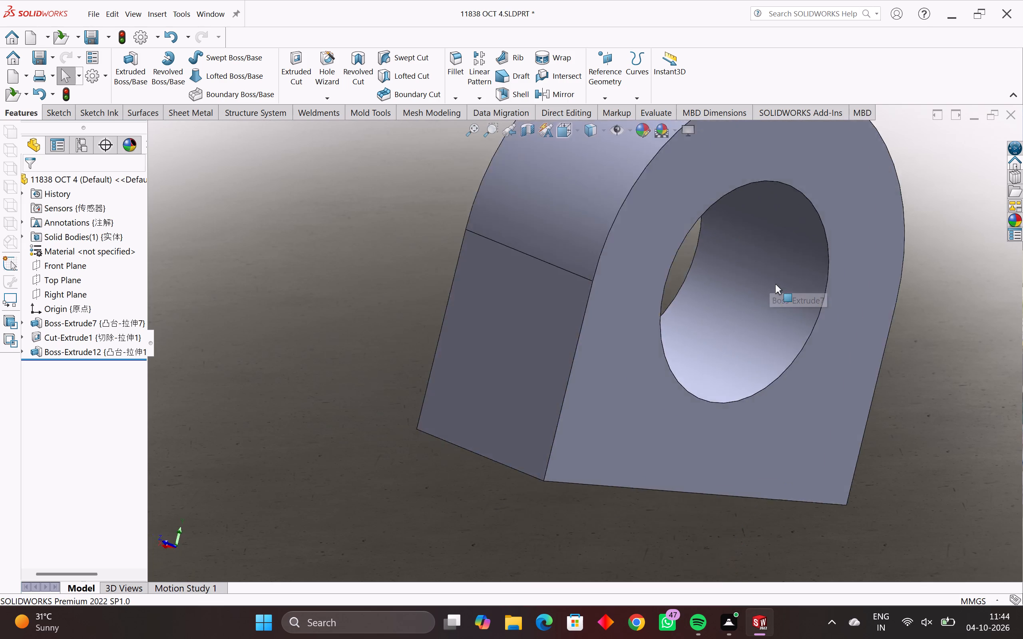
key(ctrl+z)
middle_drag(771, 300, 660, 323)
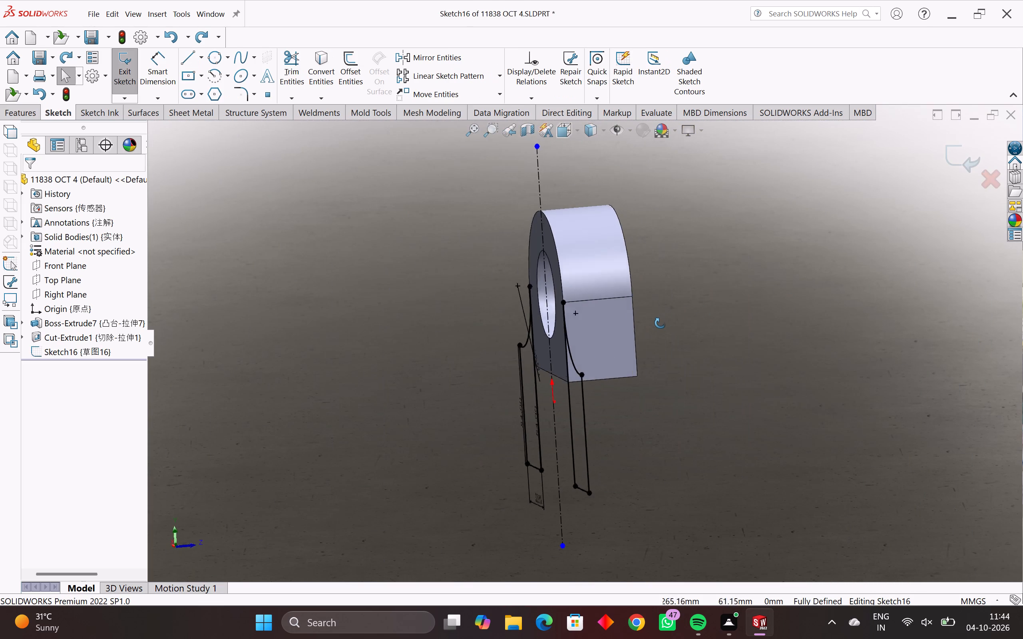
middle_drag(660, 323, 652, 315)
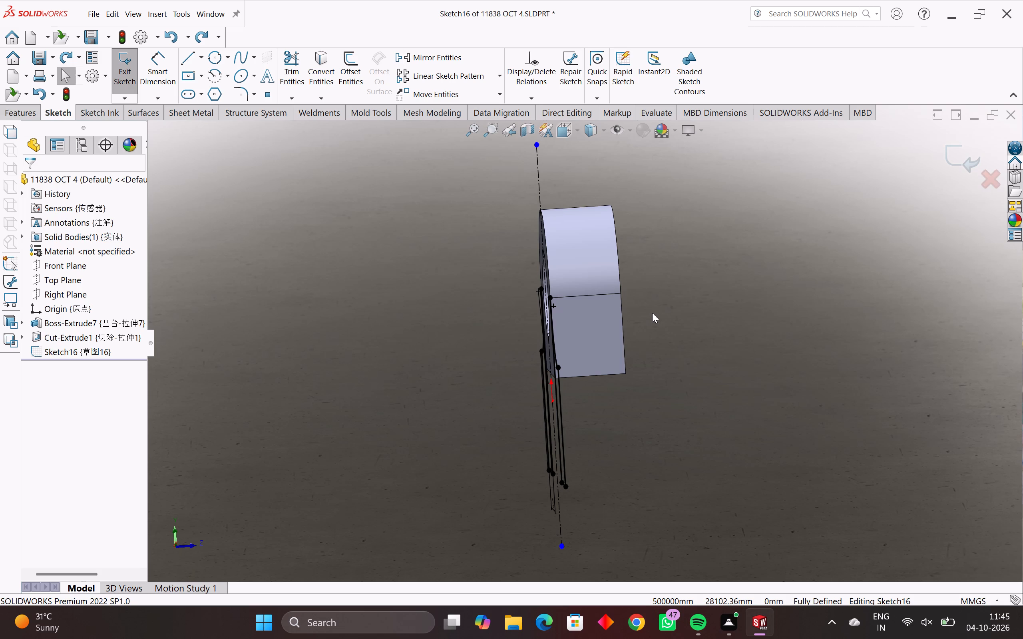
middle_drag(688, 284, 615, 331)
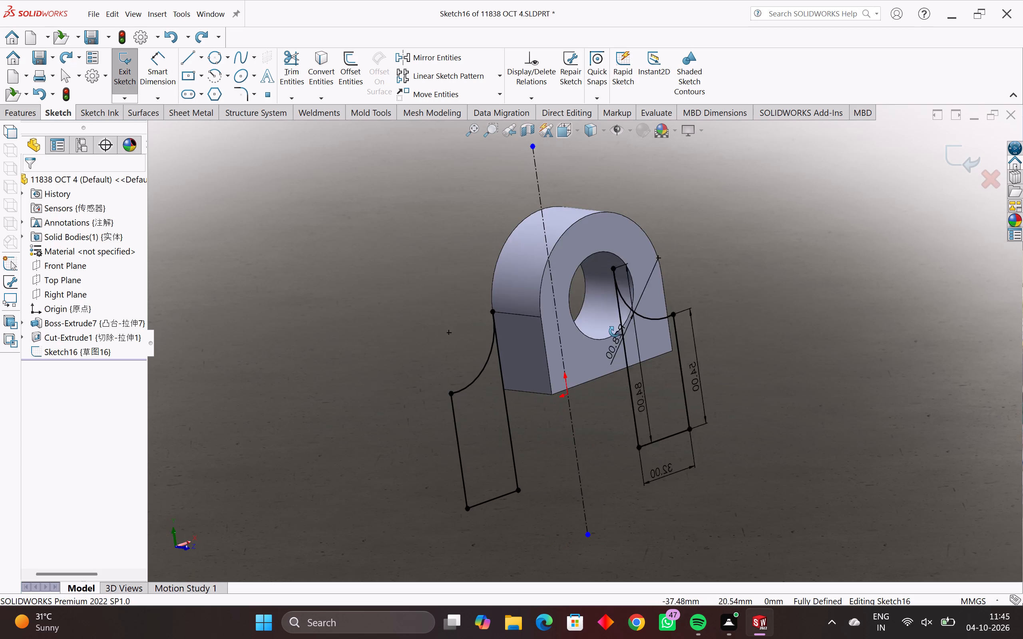
Examine where the dimensioned leg's R28 arc crosses its straight side just below the arch body's corner.
middle_drag(615, 331, 487, 386)
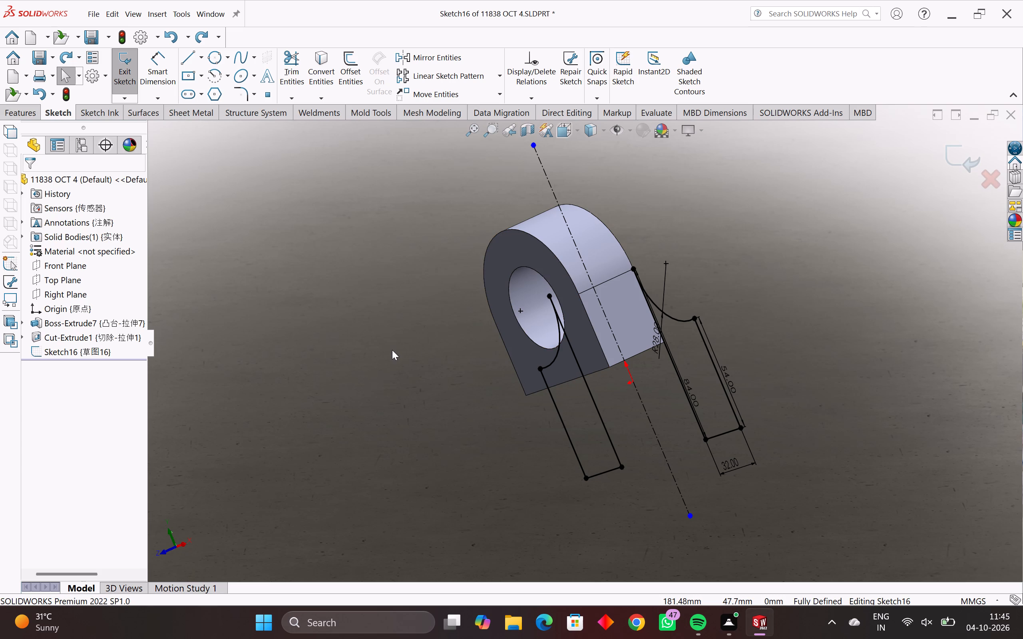
middle_drag(657, 337, 617, 347)
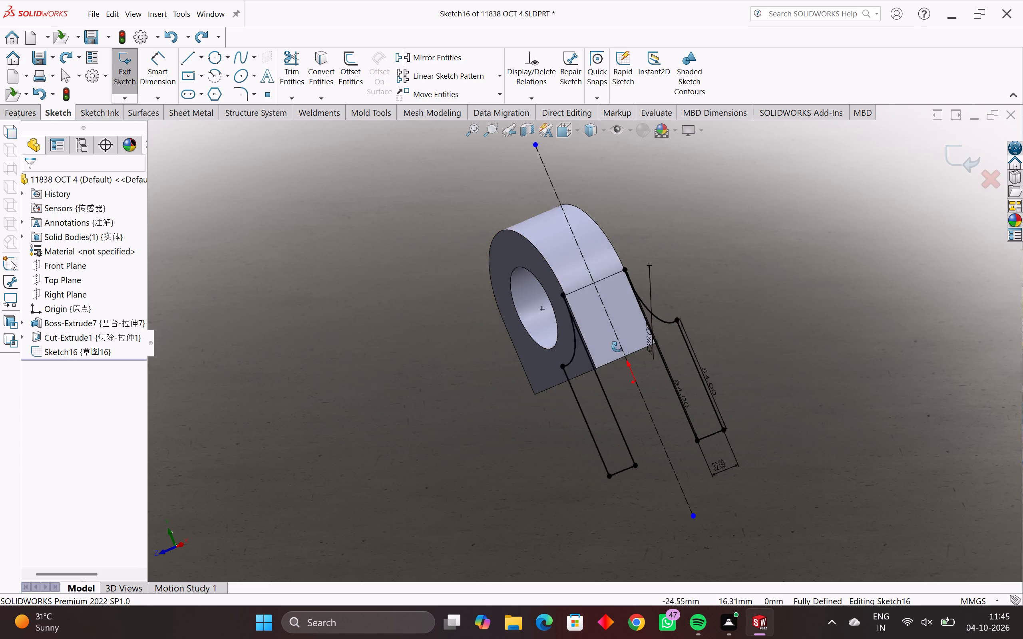
middle_drag(617, 347, 699, 343)
scroll(682, 318, up, 3)
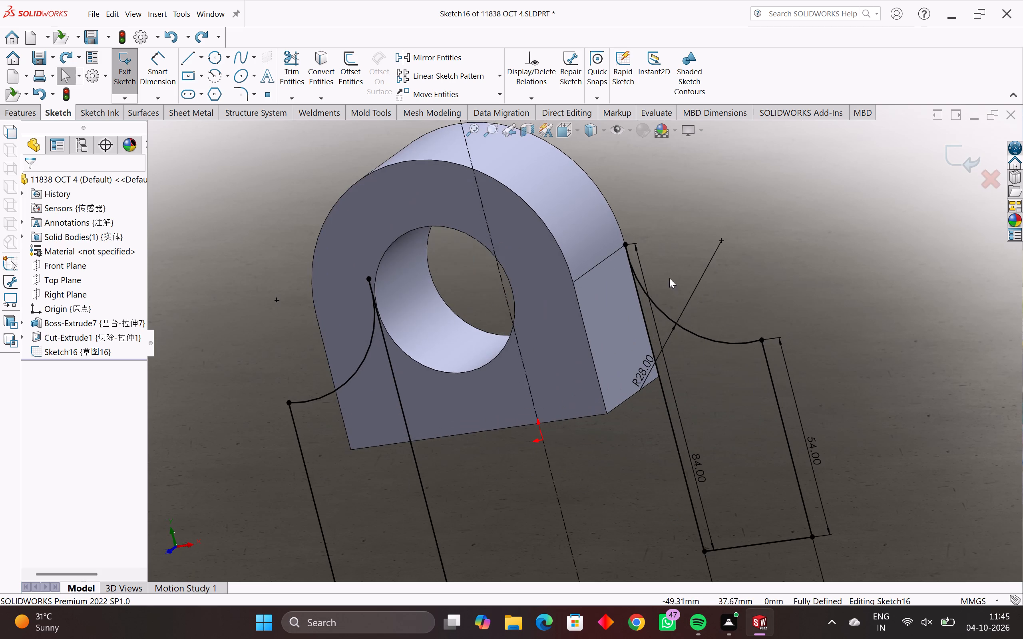
scroll(665, 276, up, 4)
scroll(556, 260, up, 5)
scroll(571, 241, down, 1)
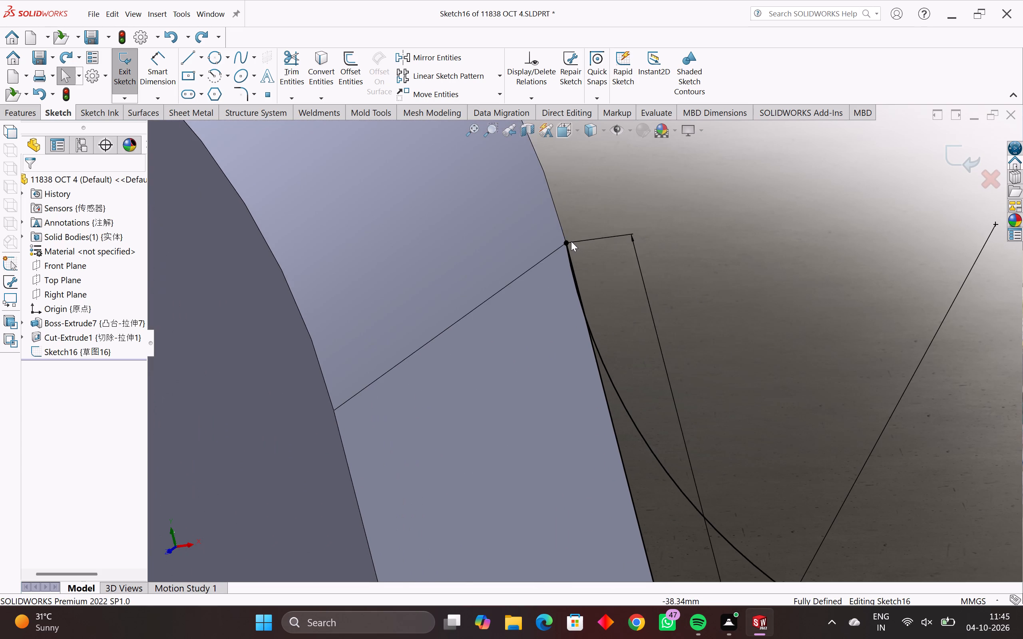
scroll(566, 242, up, 4)
scroll(584, 315, up, 7)
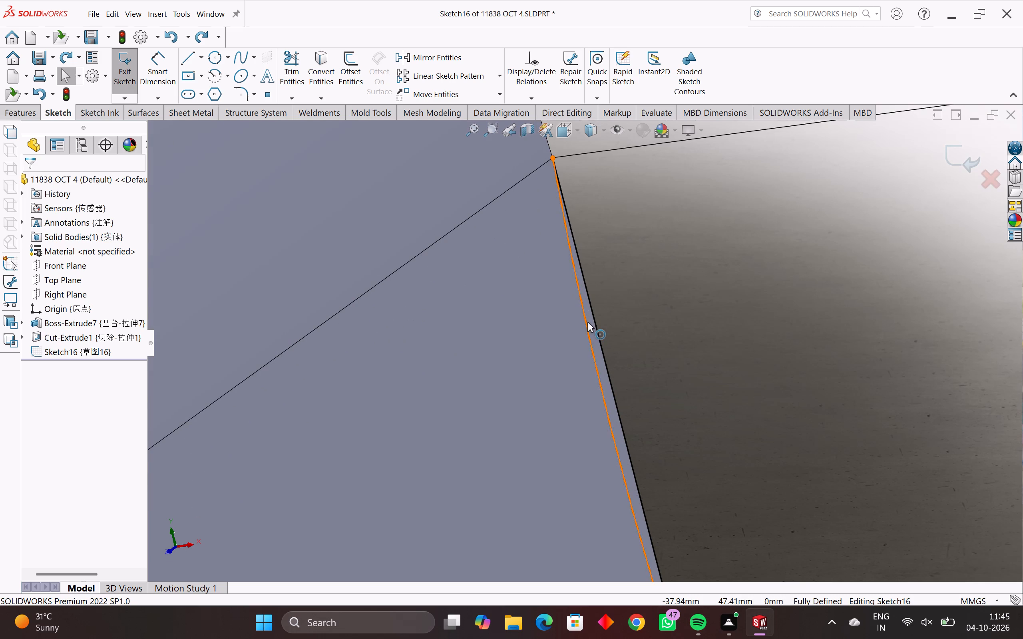
scroll(590, 326, down, 7)
scroll(593, 381, down, 3)
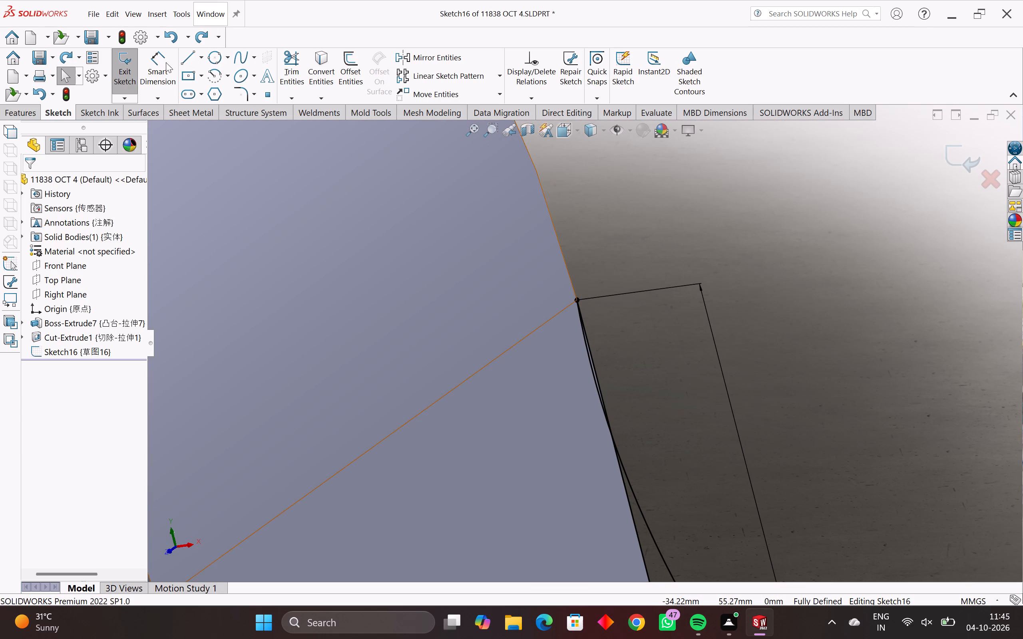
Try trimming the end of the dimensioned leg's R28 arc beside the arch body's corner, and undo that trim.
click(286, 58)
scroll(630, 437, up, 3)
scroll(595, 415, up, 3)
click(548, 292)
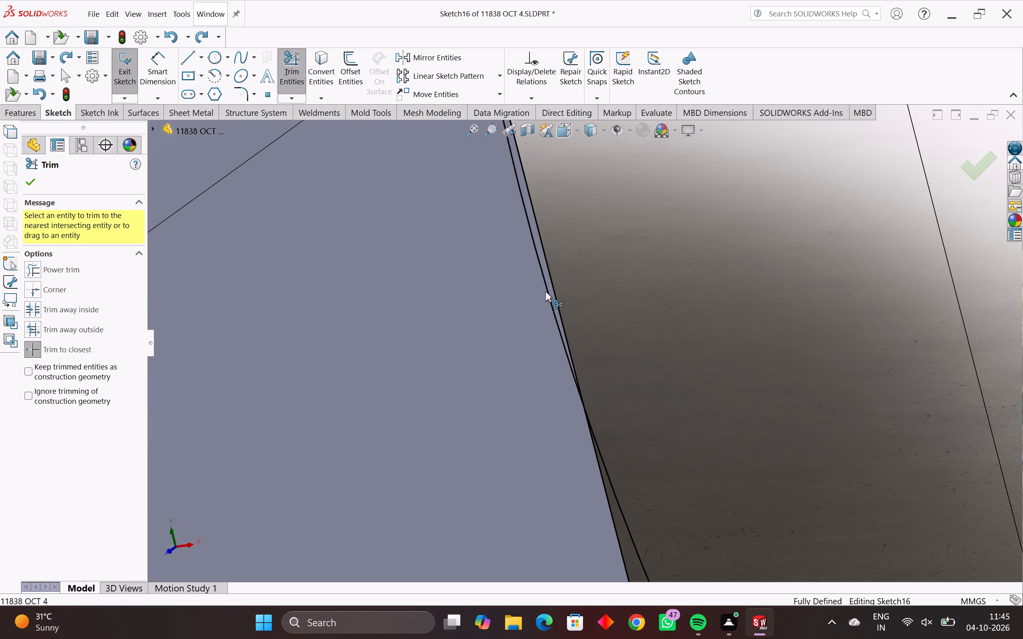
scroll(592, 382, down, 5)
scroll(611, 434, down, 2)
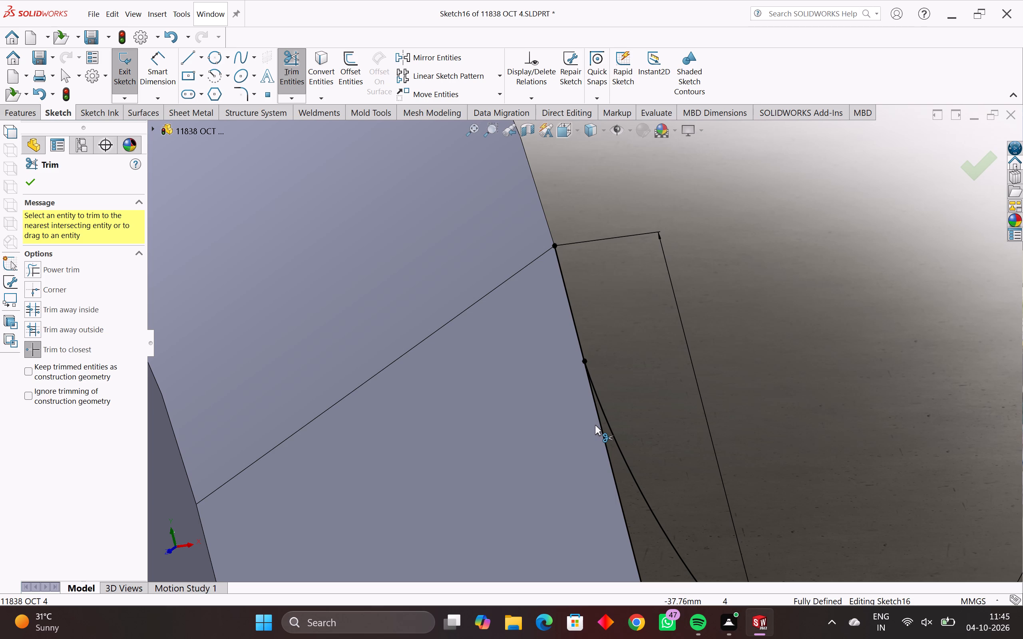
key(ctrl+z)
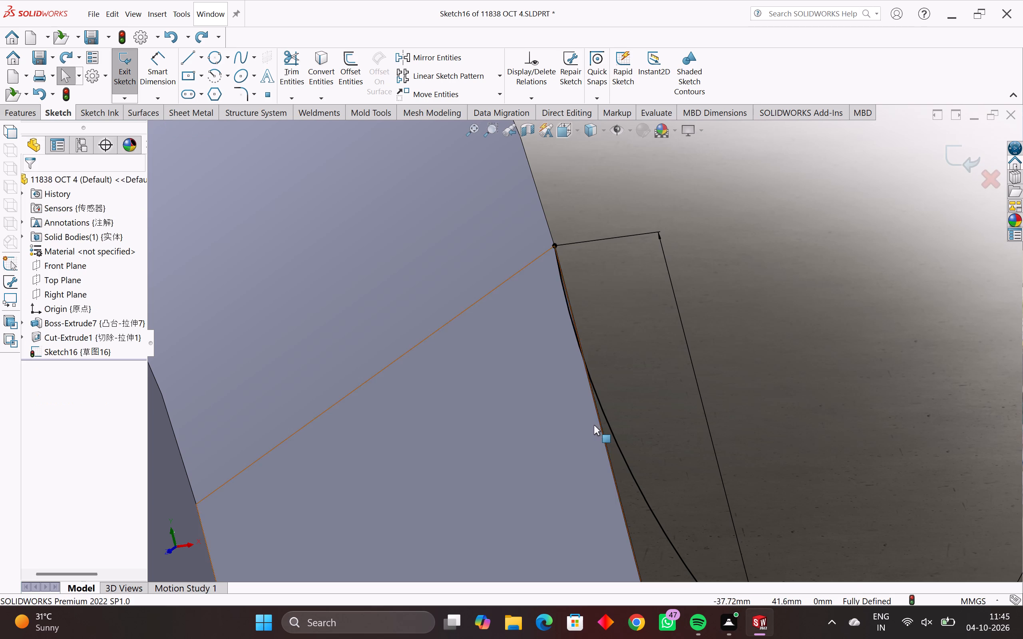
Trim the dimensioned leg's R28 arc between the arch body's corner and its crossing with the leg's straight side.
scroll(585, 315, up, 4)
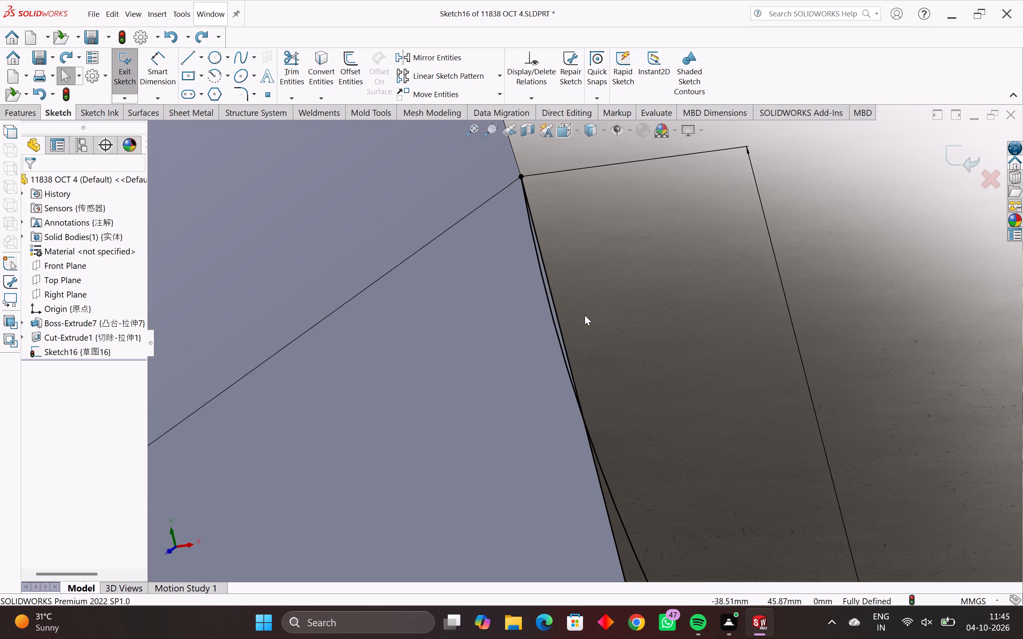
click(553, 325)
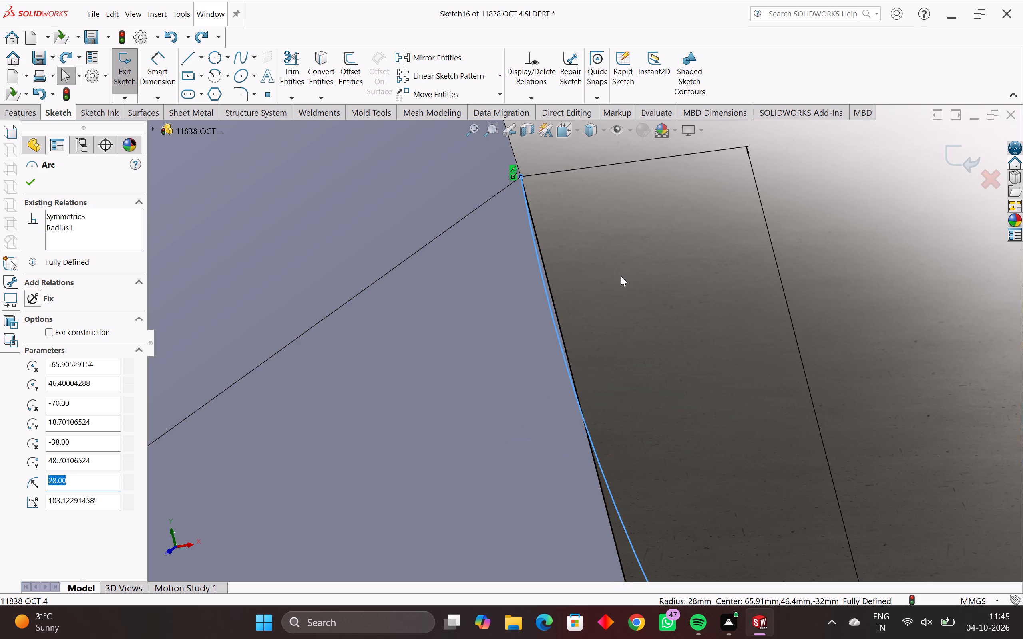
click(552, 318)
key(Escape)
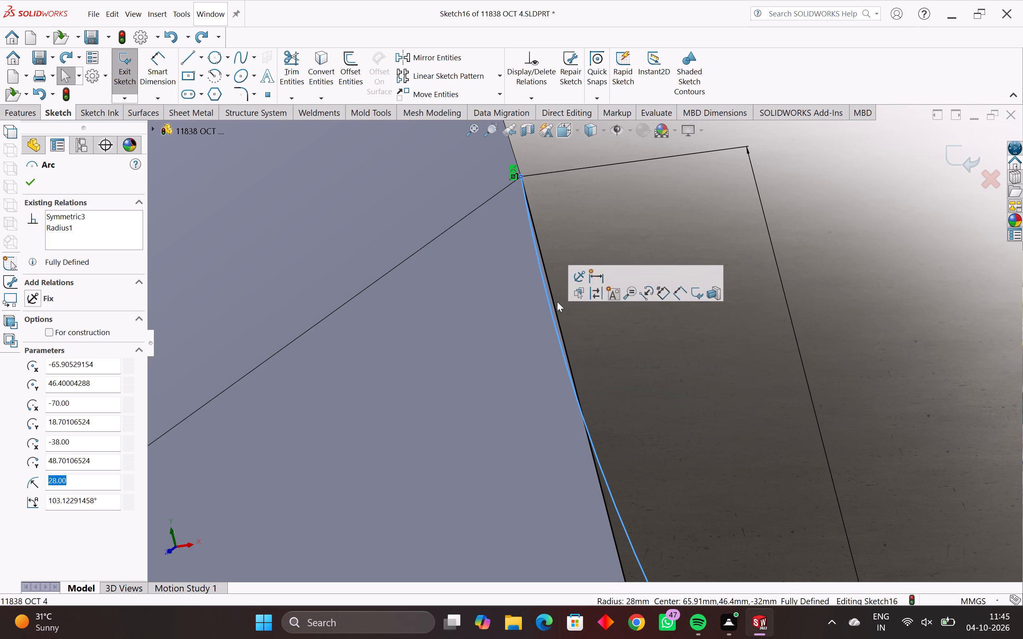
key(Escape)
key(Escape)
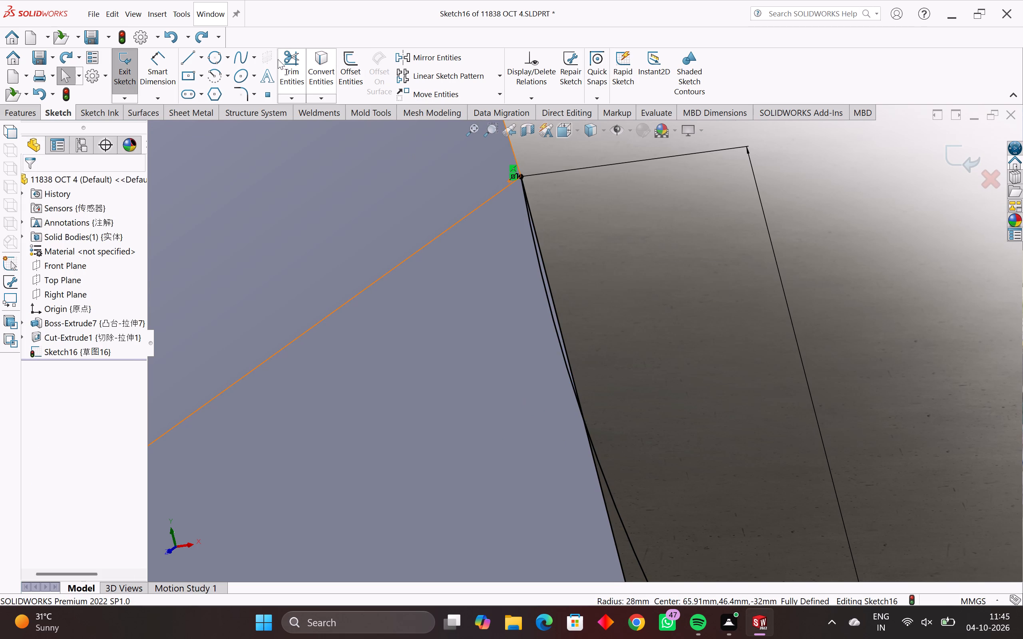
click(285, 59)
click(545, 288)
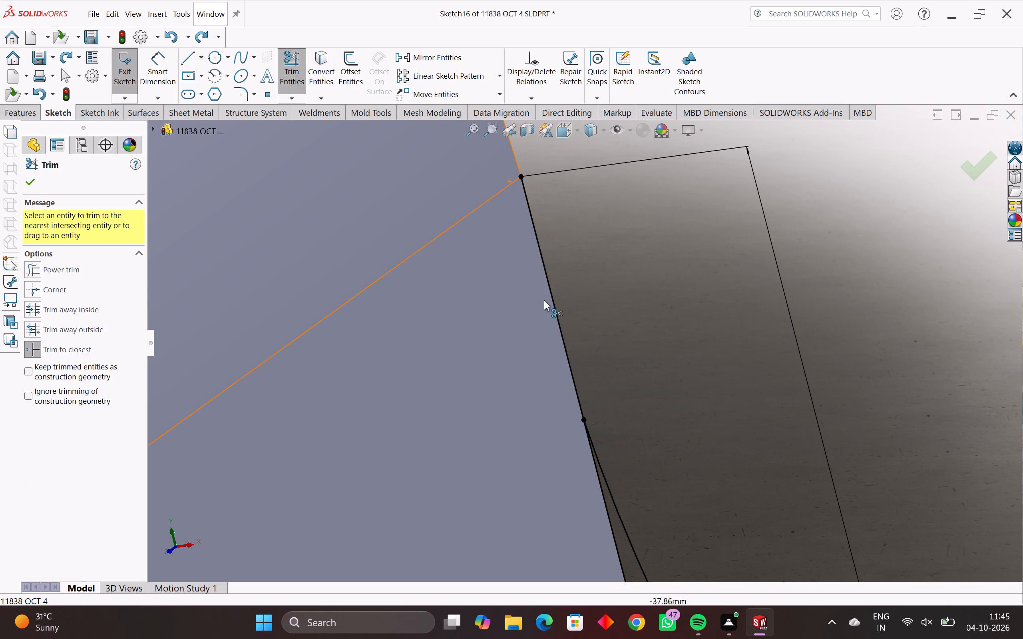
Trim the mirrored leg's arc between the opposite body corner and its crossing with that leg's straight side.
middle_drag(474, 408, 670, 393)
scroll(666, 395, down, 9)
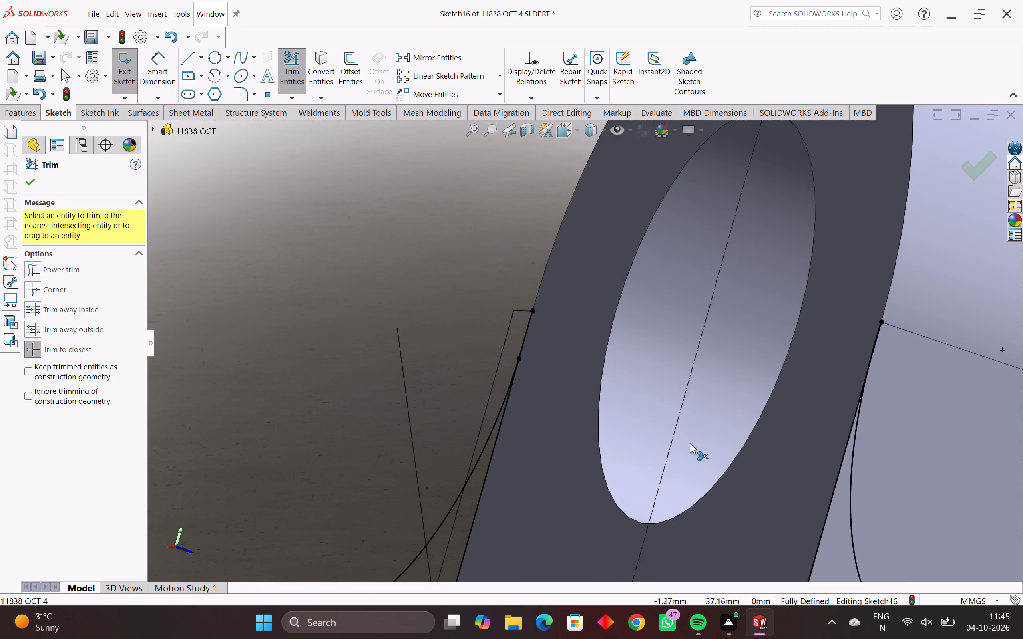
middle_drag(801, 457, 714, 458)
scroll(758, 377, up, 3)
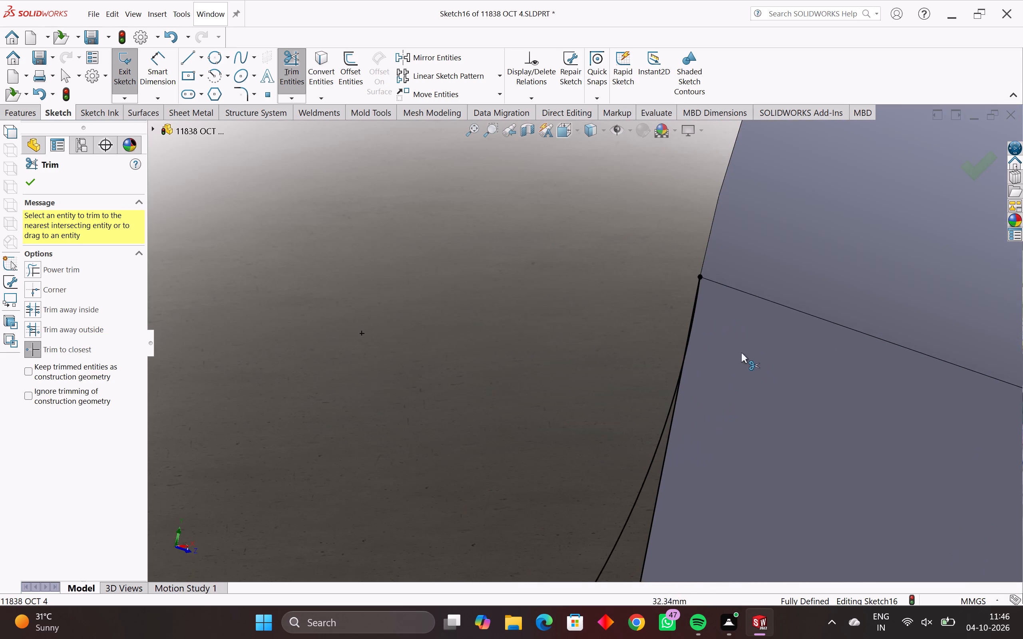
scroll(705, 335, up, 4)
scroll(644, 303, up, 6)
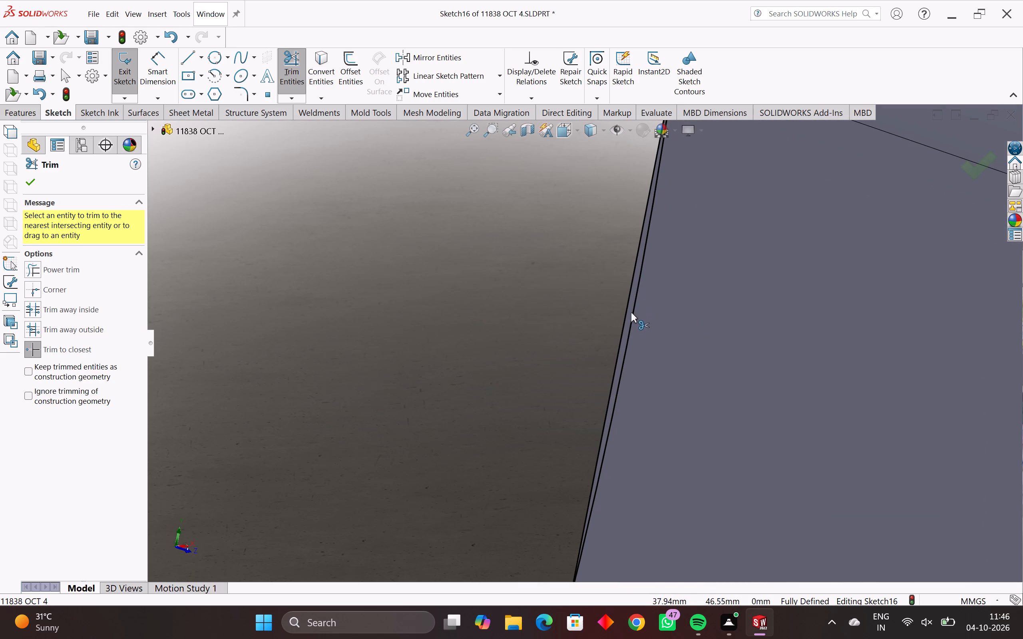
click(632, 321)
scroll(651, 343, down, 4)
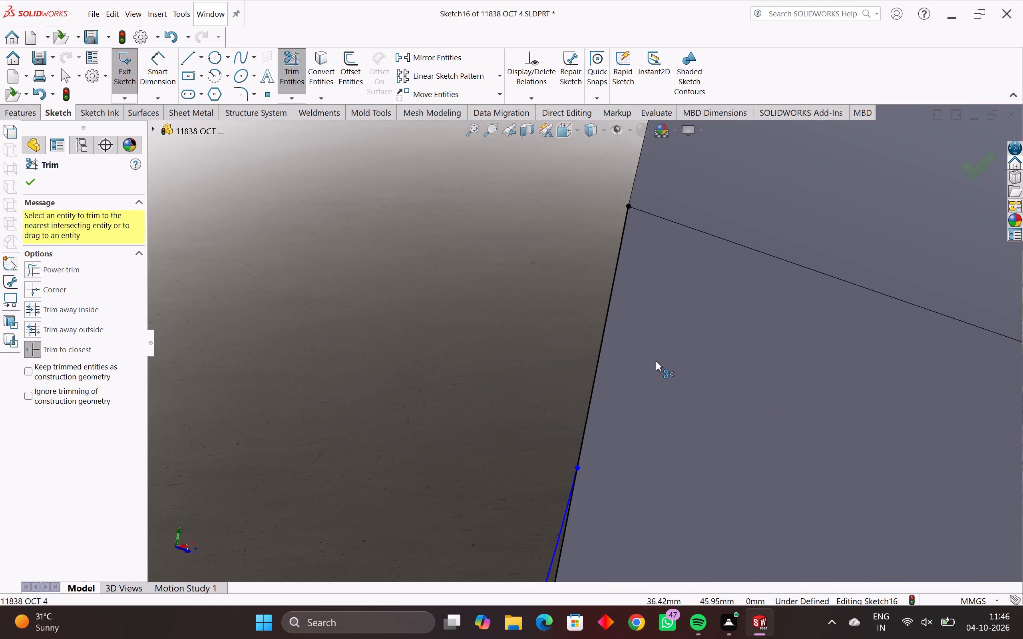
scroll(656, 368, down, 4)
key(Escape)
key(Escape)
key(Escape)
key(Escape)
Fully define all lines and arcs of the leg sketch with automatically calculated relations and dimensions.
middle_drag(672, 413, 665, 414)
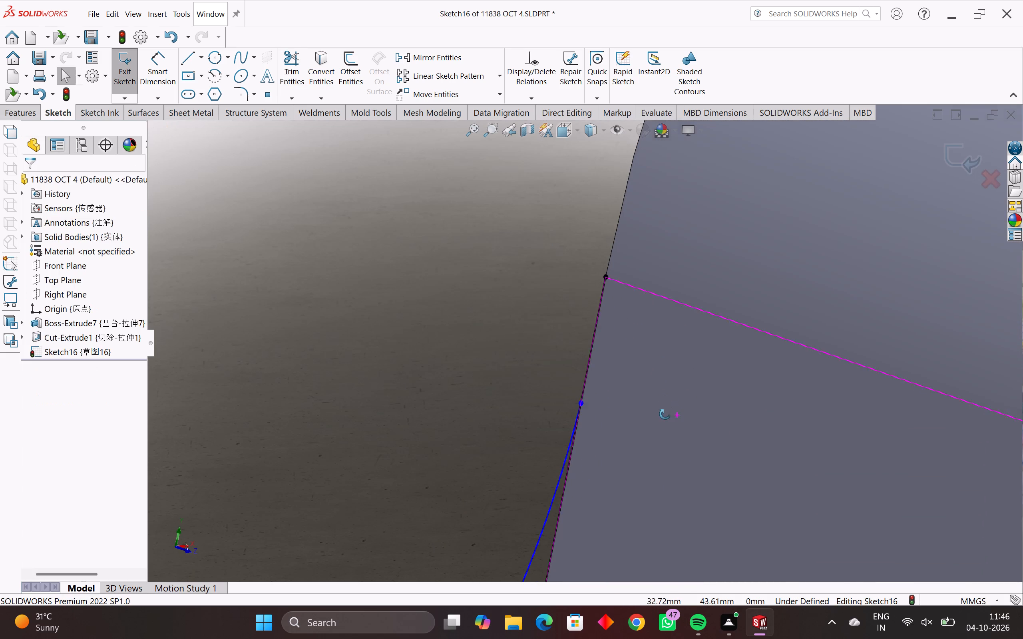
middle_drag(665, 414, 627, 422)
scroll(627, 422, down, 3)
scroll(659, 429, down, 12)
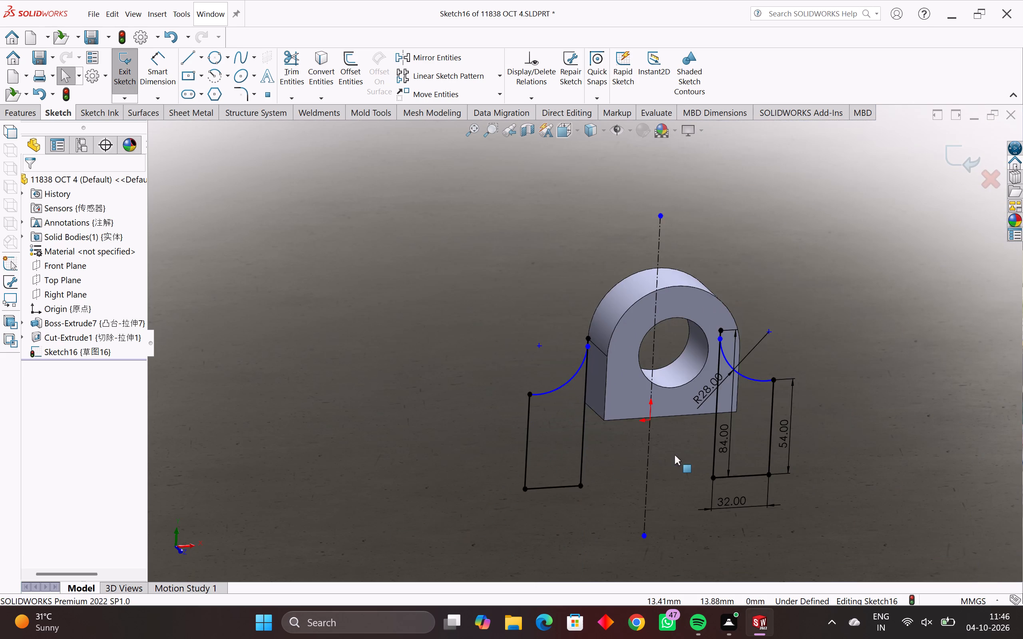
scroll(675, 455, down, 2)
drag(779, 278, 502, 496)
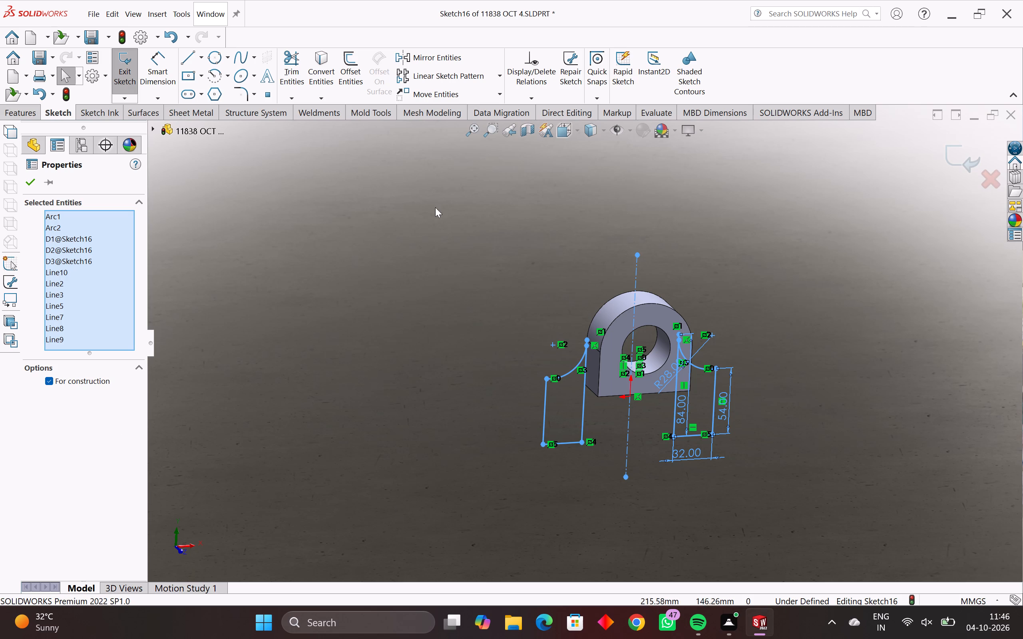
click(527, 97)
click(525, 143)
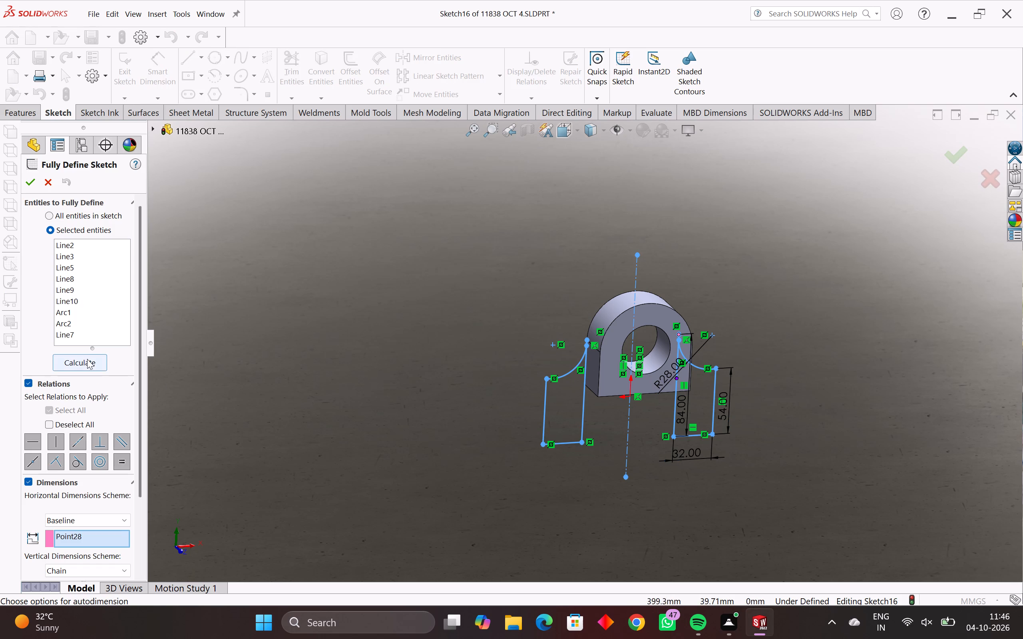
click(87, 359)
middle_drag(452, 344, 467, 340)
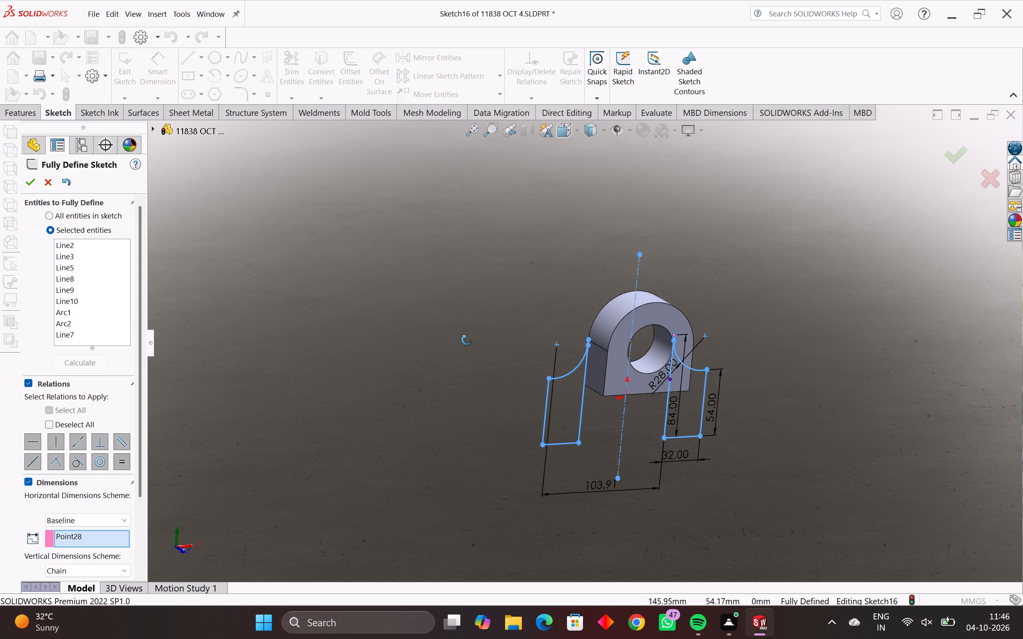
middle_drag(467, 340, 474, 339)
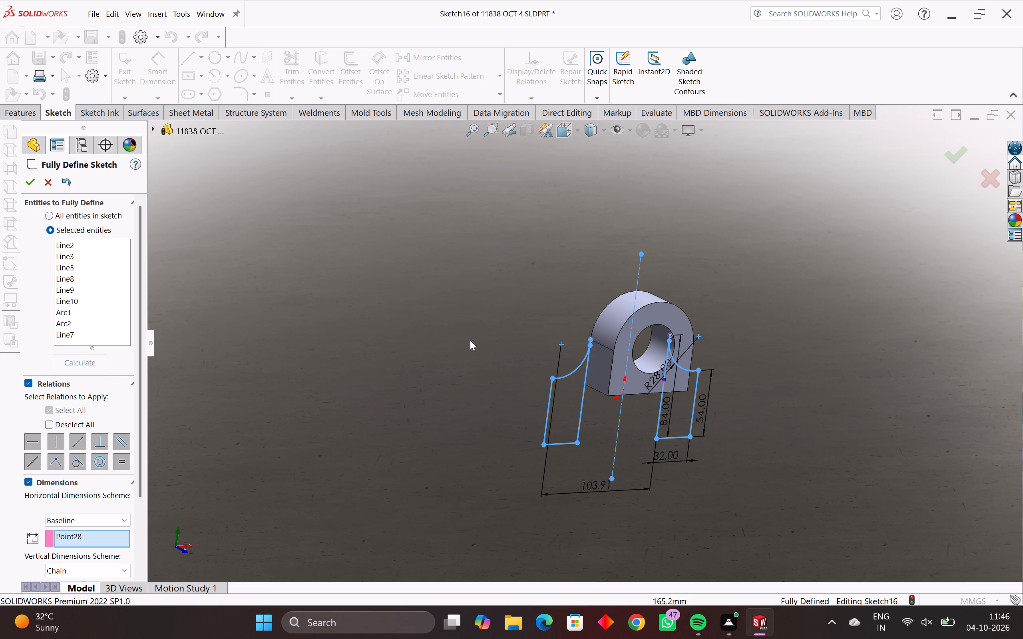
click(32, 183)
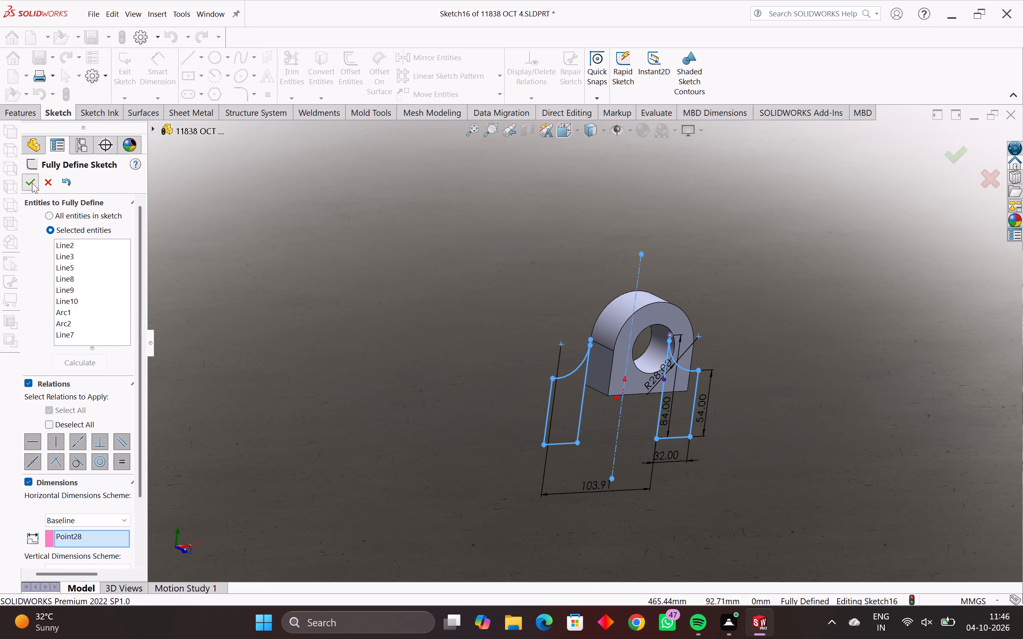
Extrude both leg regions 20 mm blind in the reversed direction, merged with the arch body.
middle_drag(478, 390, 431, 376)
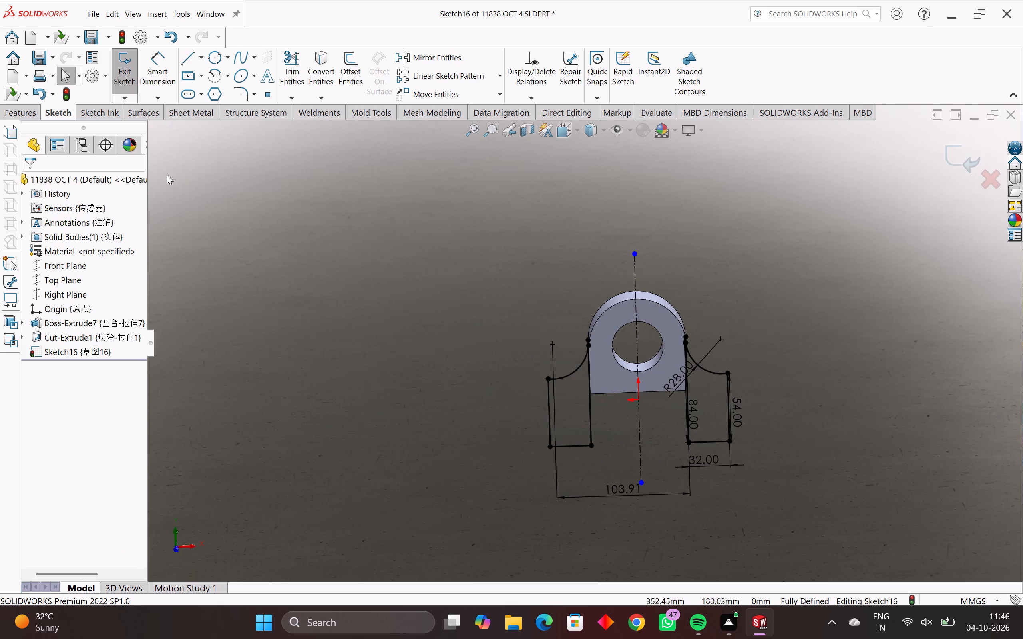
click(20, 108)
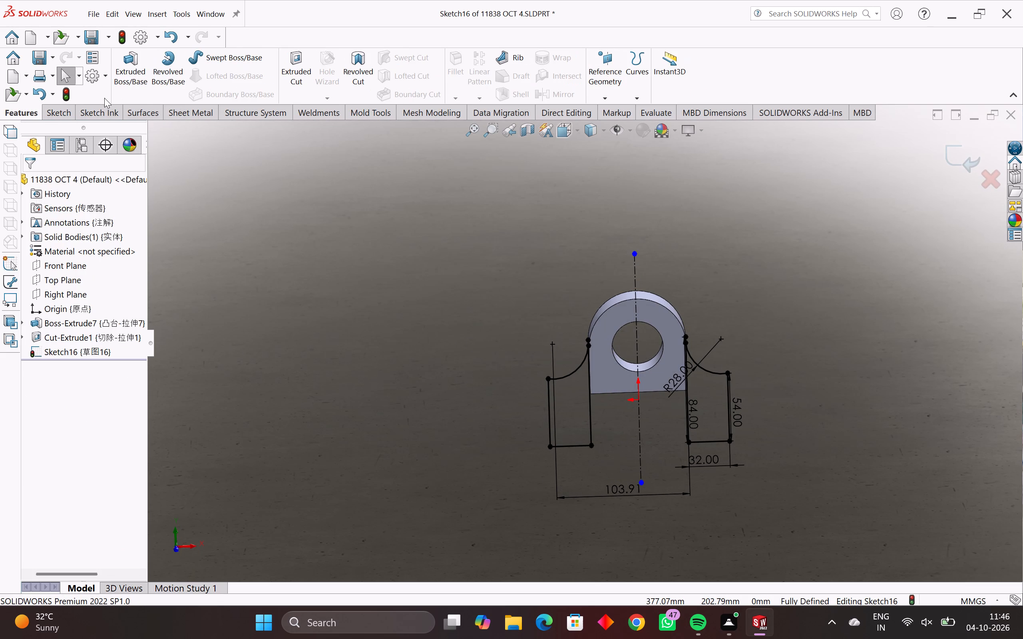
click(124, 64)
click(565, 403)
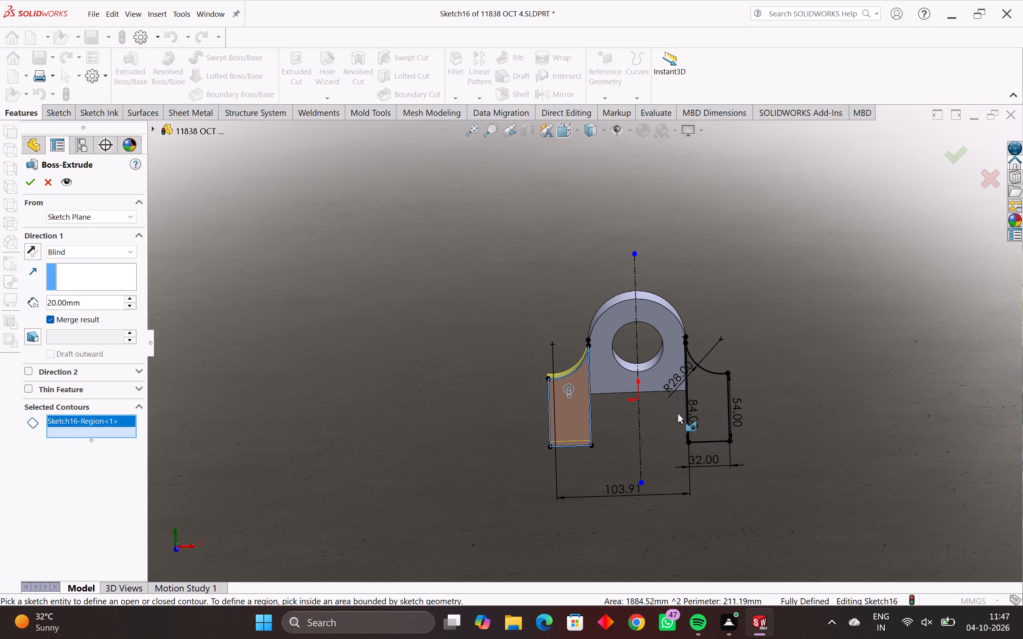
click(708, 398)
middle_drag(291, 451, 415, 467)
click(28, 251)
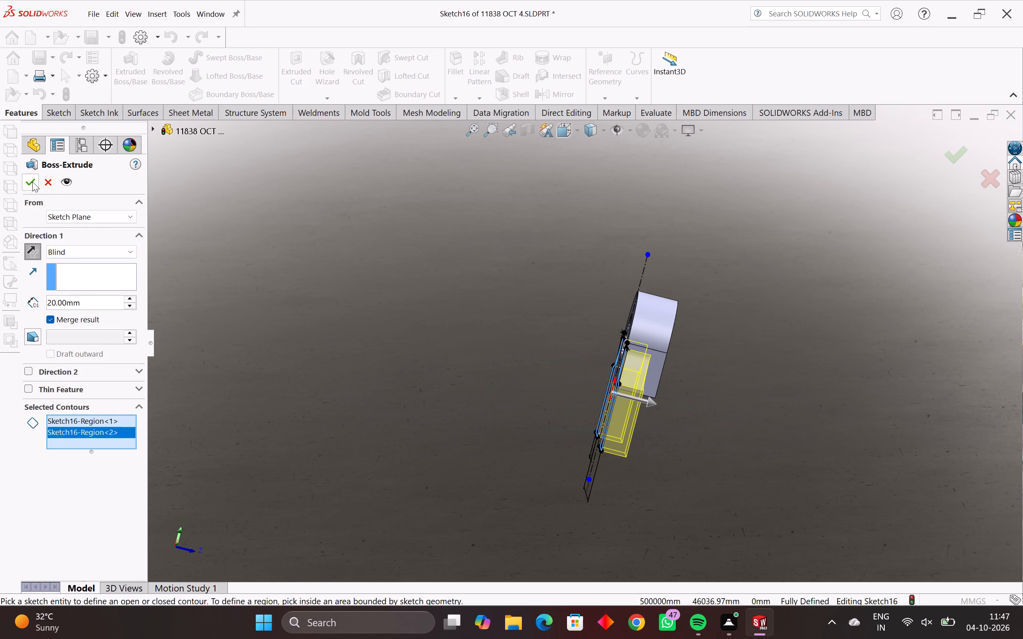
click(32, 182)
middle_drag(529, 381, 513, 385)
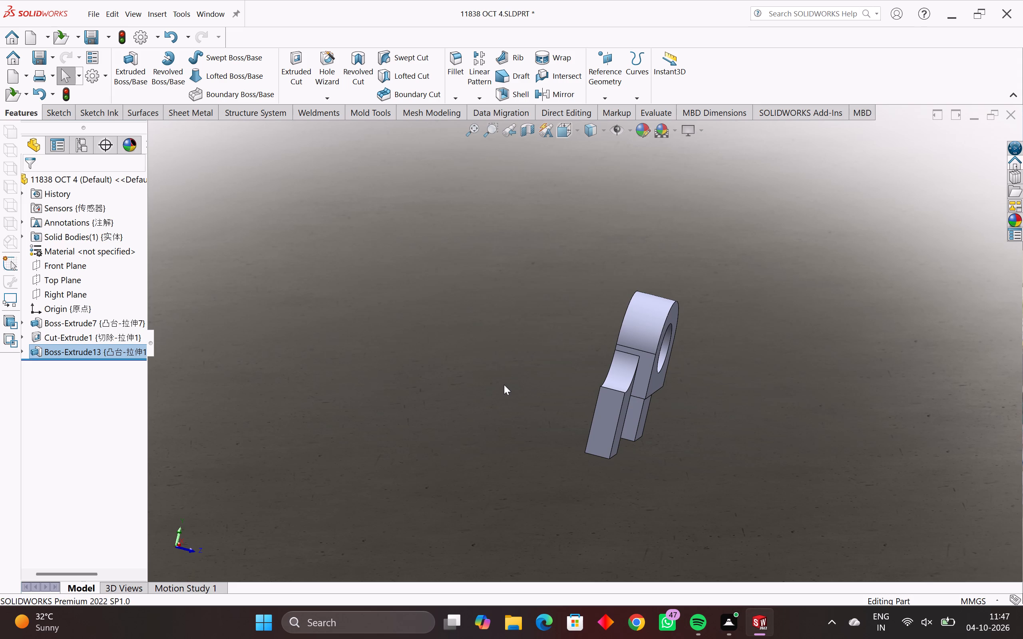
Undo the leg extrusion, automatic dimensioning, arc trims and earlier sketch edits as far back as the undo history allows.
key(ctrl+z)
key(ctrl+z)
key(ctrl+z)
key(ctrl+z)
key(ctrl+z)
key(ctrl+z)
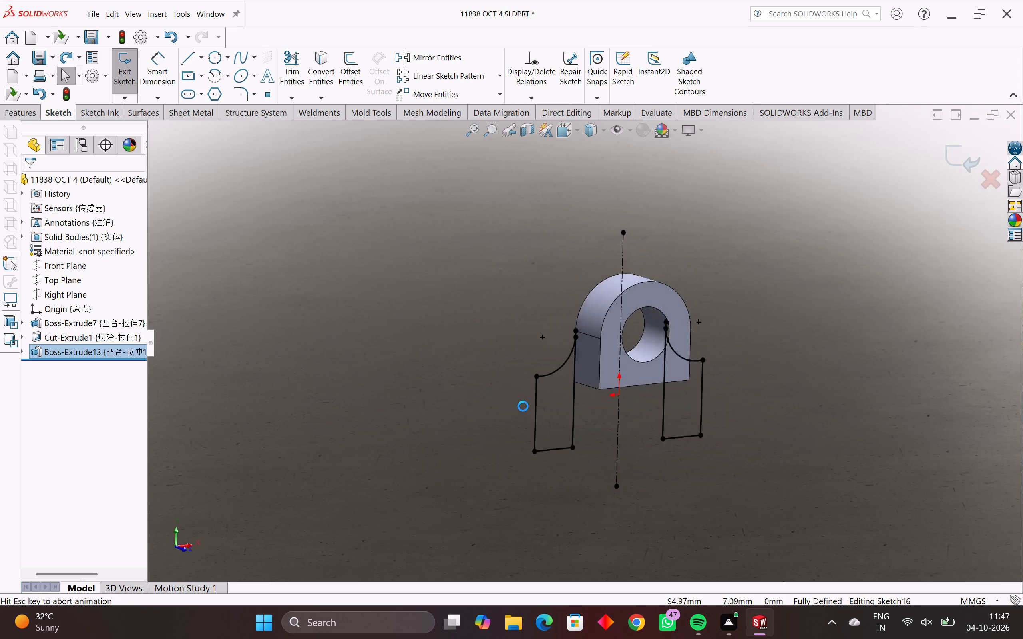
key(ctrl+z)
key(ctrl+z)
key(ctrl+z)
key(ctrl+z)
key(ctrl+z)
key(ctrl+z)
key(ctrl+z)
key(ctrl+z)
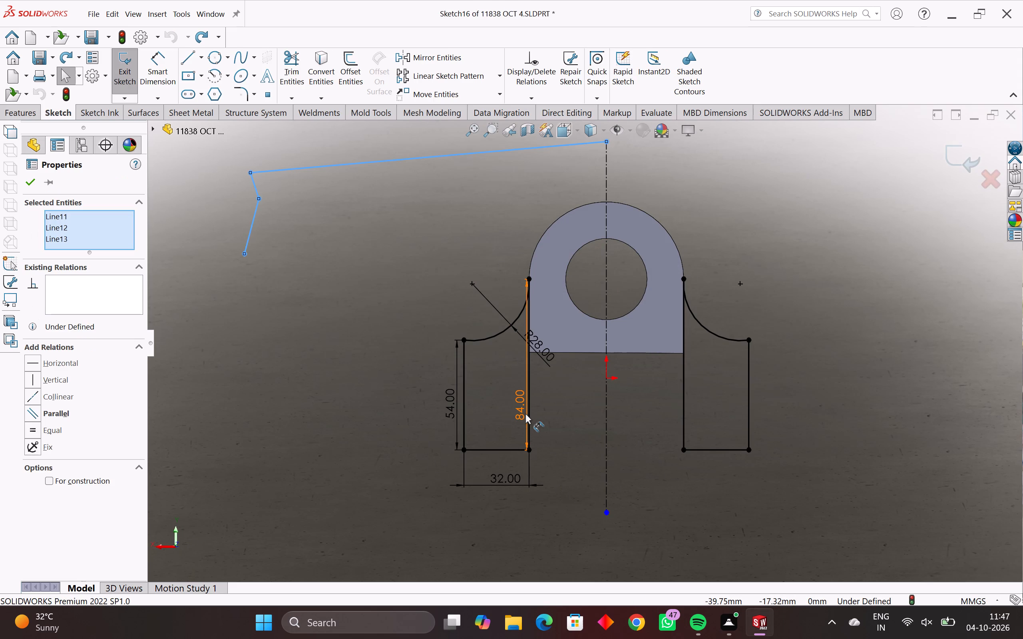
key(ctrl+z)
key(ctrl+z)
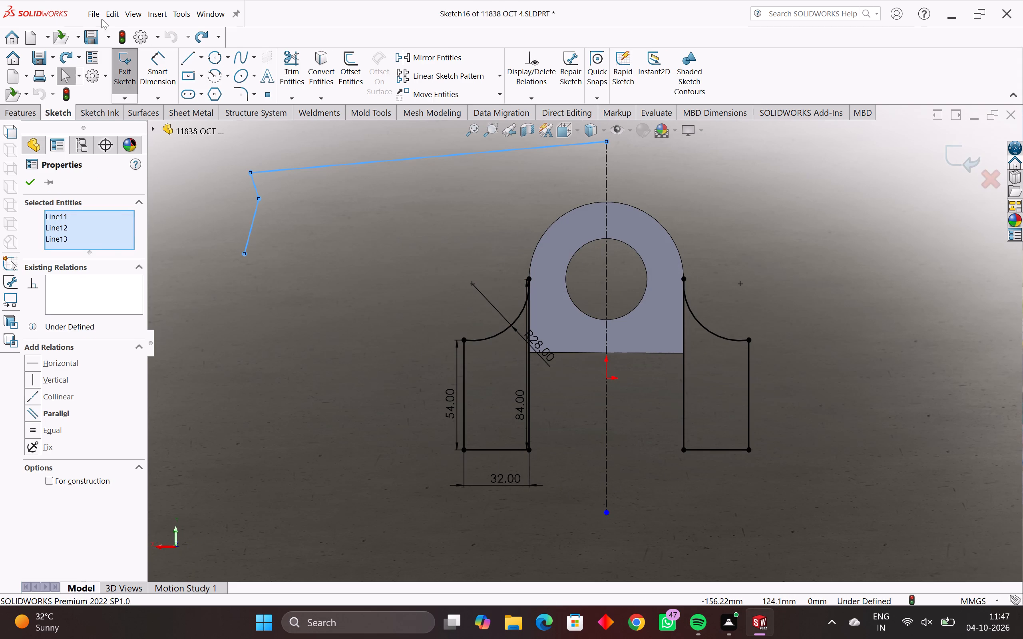
Create a new part document.
click(96, 15)
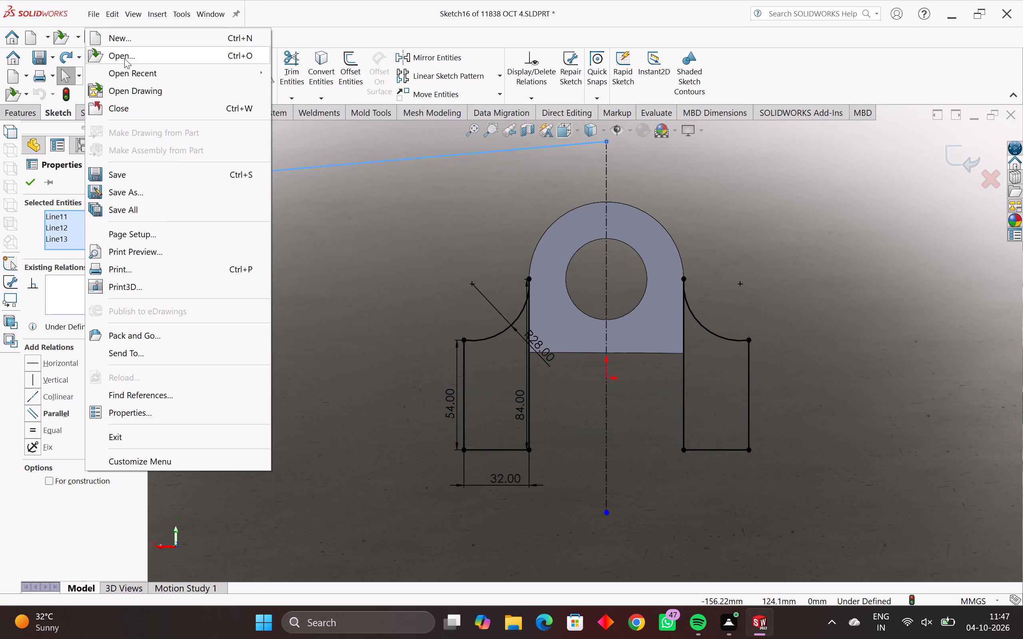
click(139, 37)
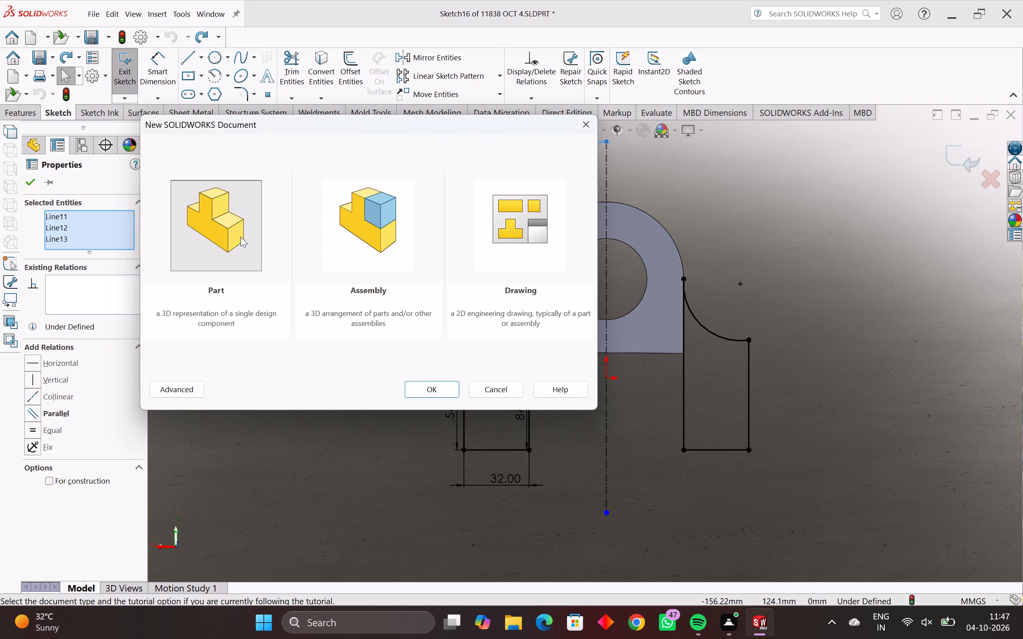
double_click(241, 237)
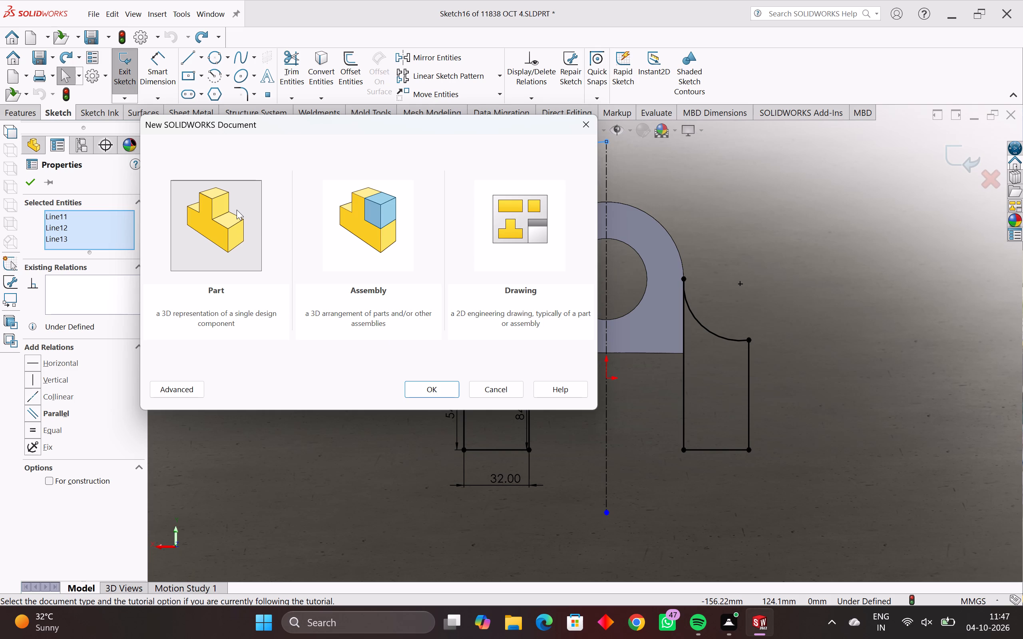
click(237, 210)
double_click(237, 209)
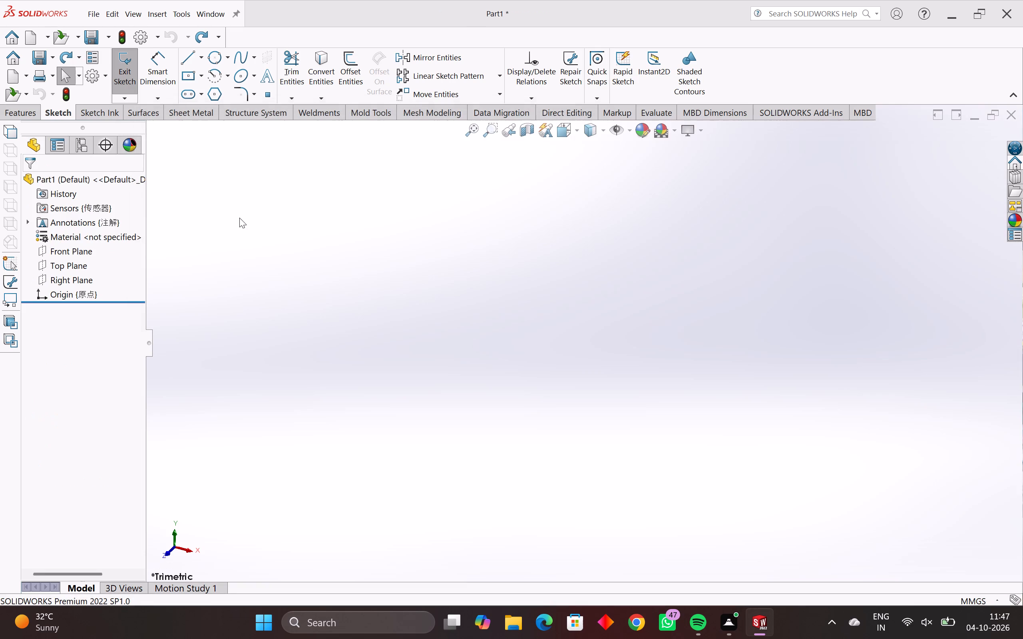
scroll(521, 390, down, 2)
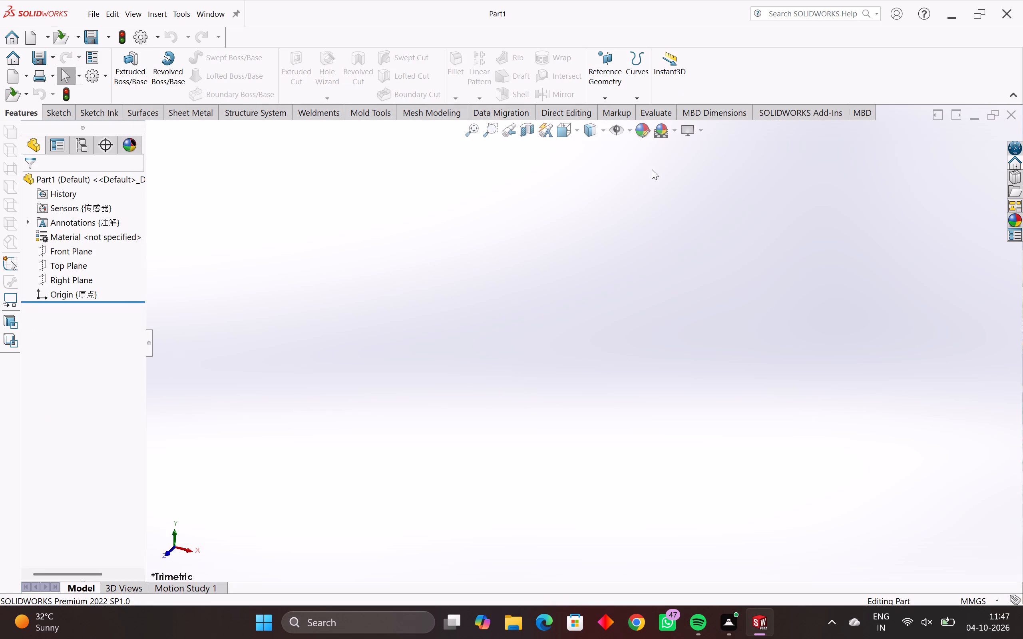
Cycle through the available scenes until the backdrop is a slate-blue to tan gradient.
click(661, 129)
click(661, 135)
click(661, 135)
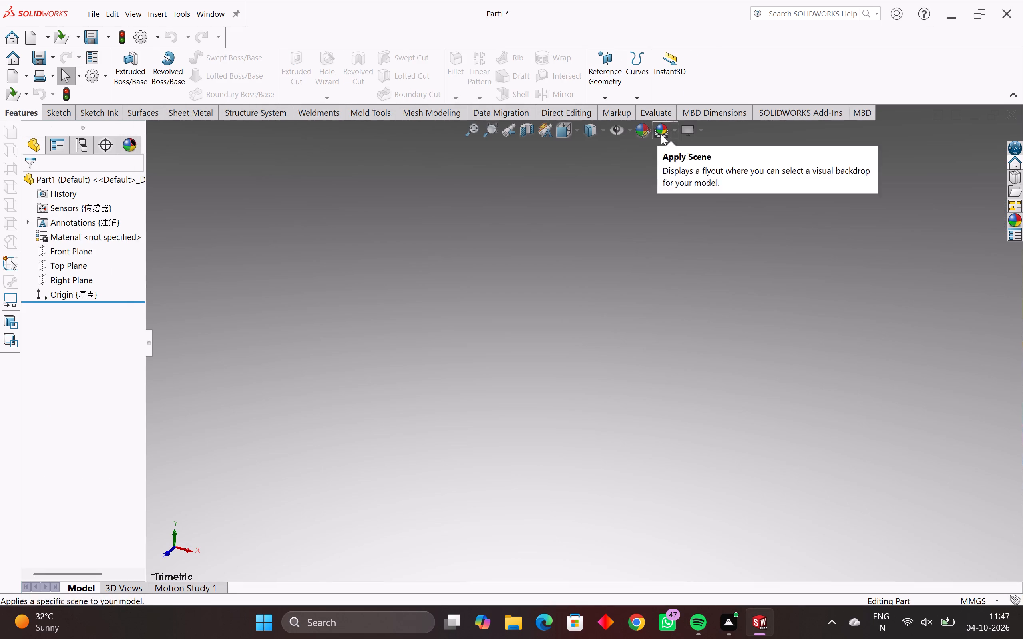
click(661, 135)
click(661, 135)
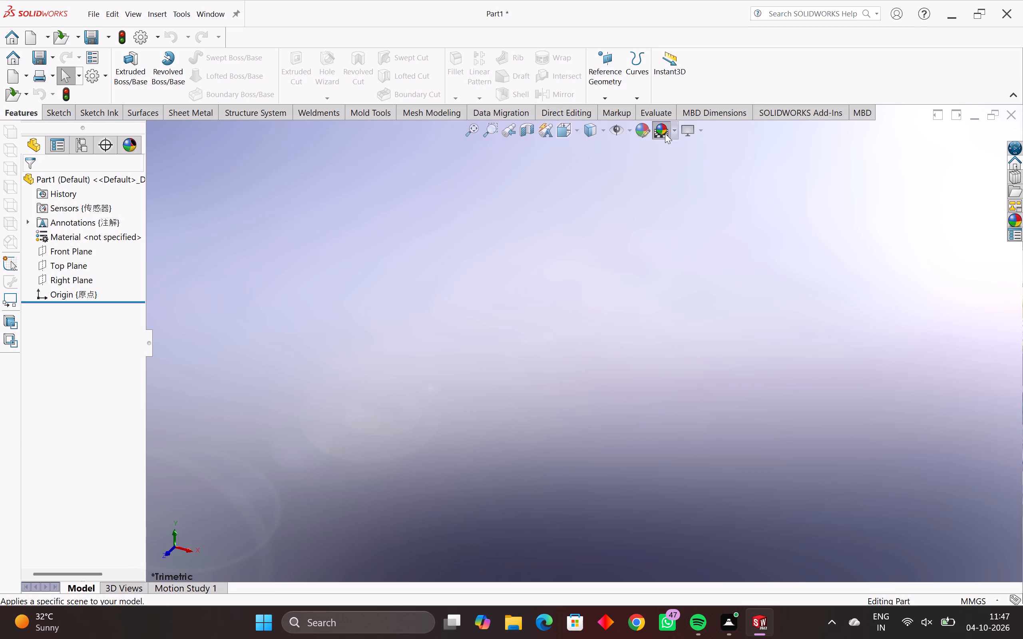
click(665, 133)
double_click(665, 133)
click(665, 133)
triple_click(653, 137)
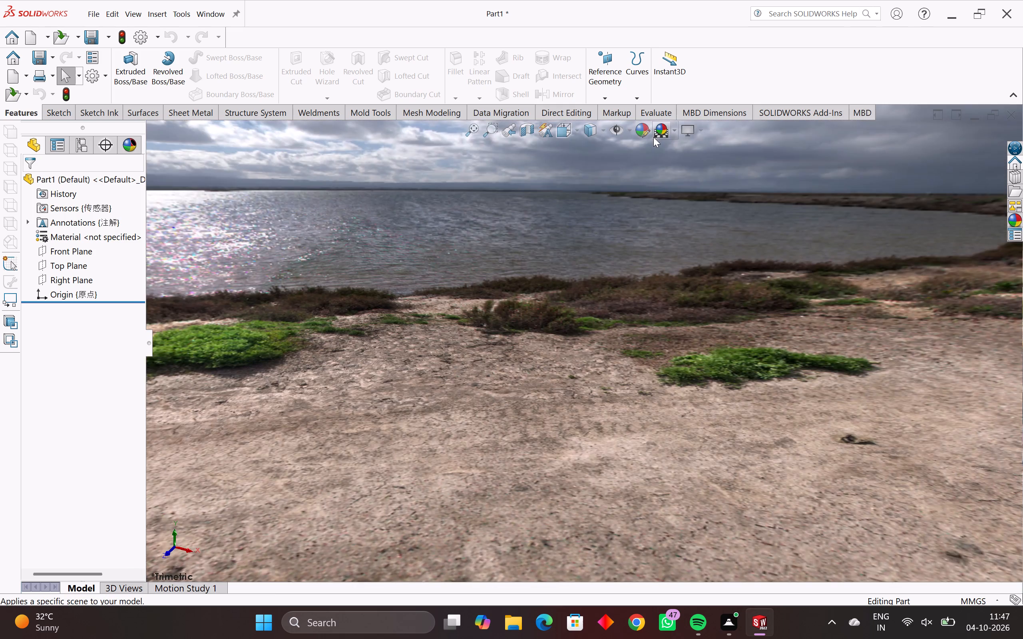
click(653, 137)
triple_click(656, 136)
triple_click(656, 136)
drag(656, 136, 660, 135)
triple_click(666, 130)
triple_click(666, 130)
triple_click(666, 130)
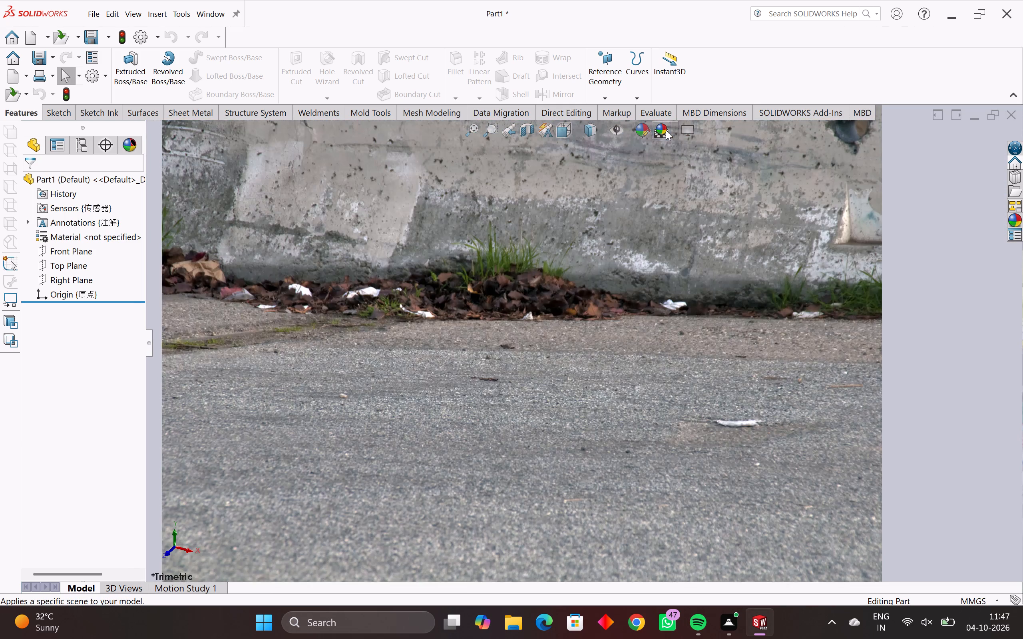
triple_click(666, 130)
click(666, 130)
triple_click(659, 132)
triple_click(659, 132)
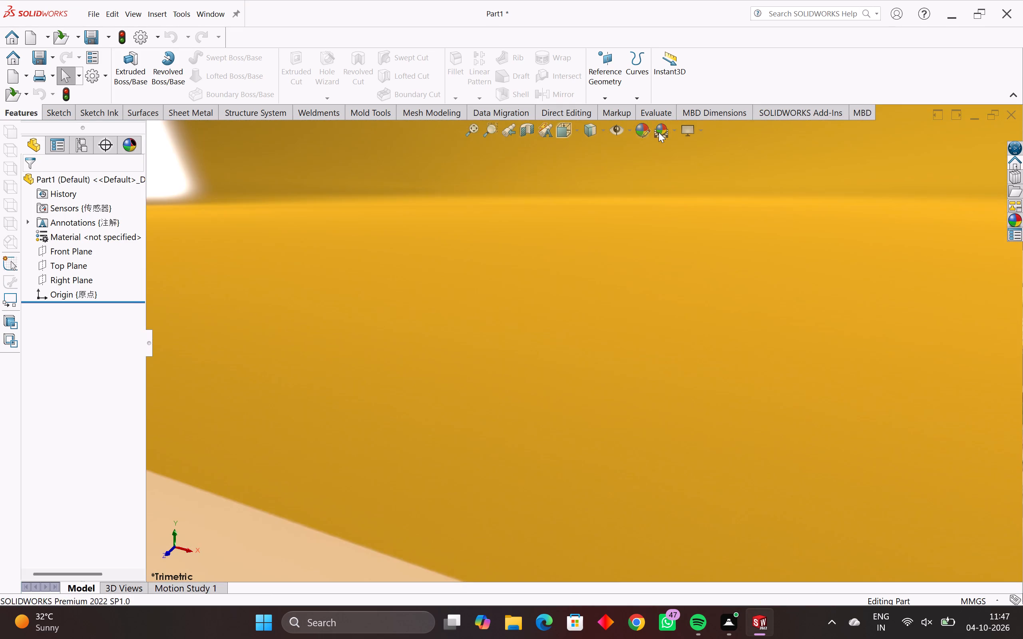
click(659, 132)
click(659, 132)
click(659, 132)
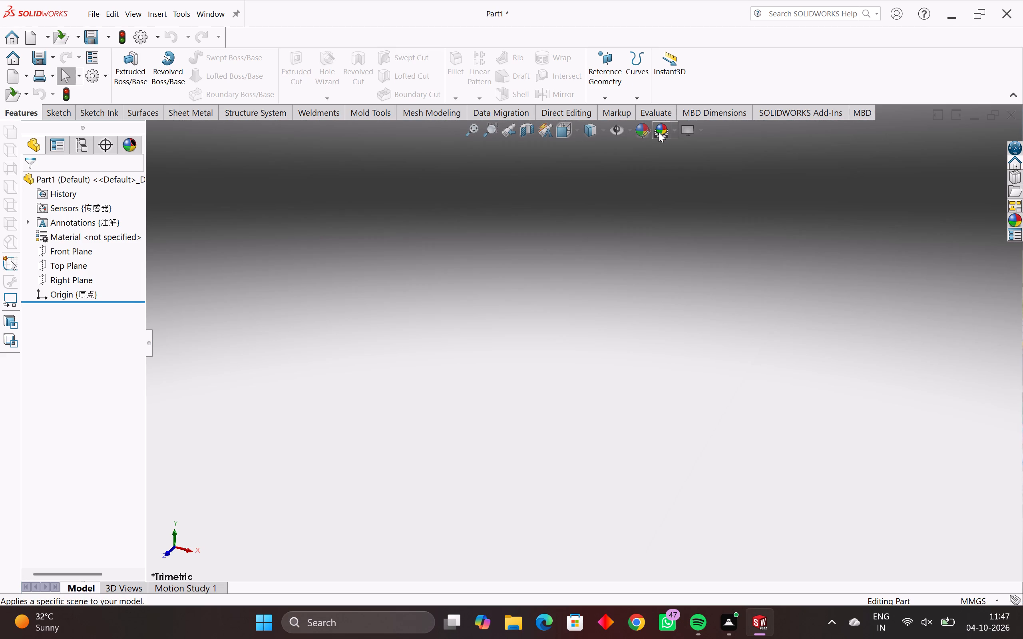
click(661, 127)
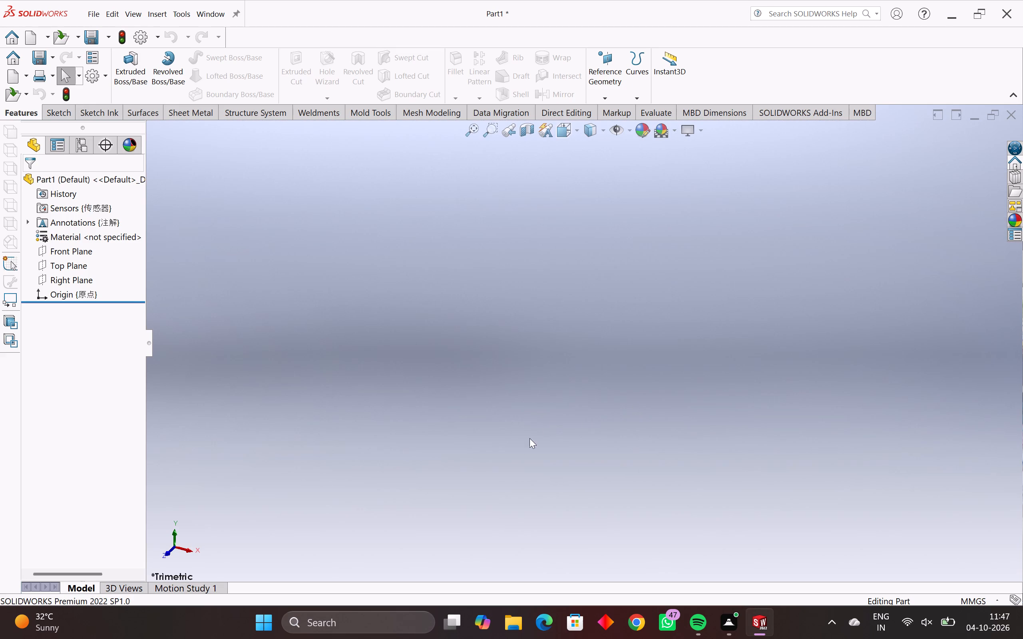
click(656, 128)
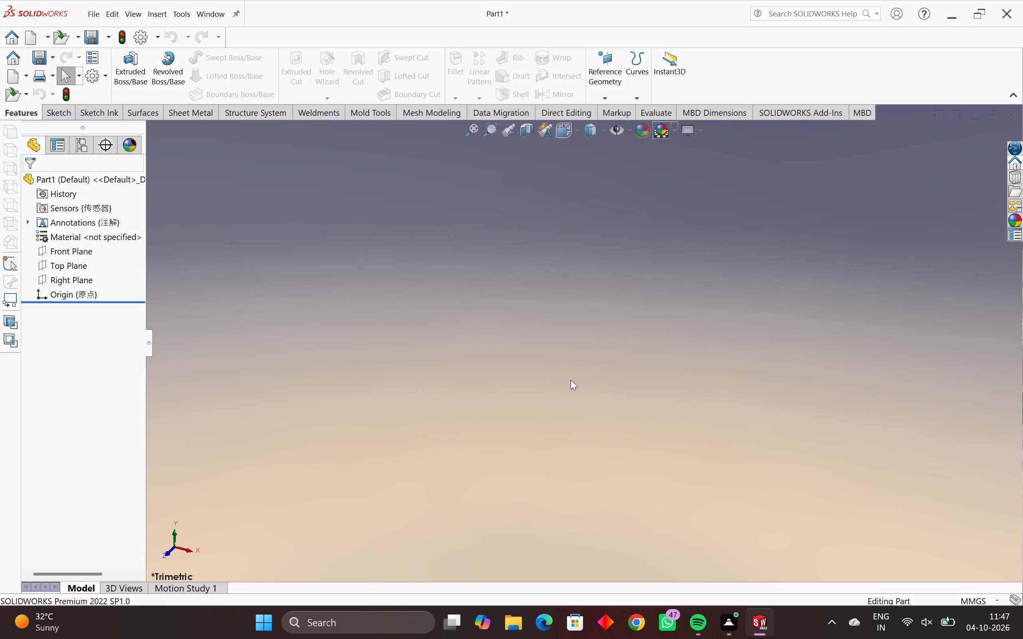
Start a sketch on the Front Plane and draw a vertical centerline about 190 mm long through the origin.
click(72, 252)
click(84, 241)
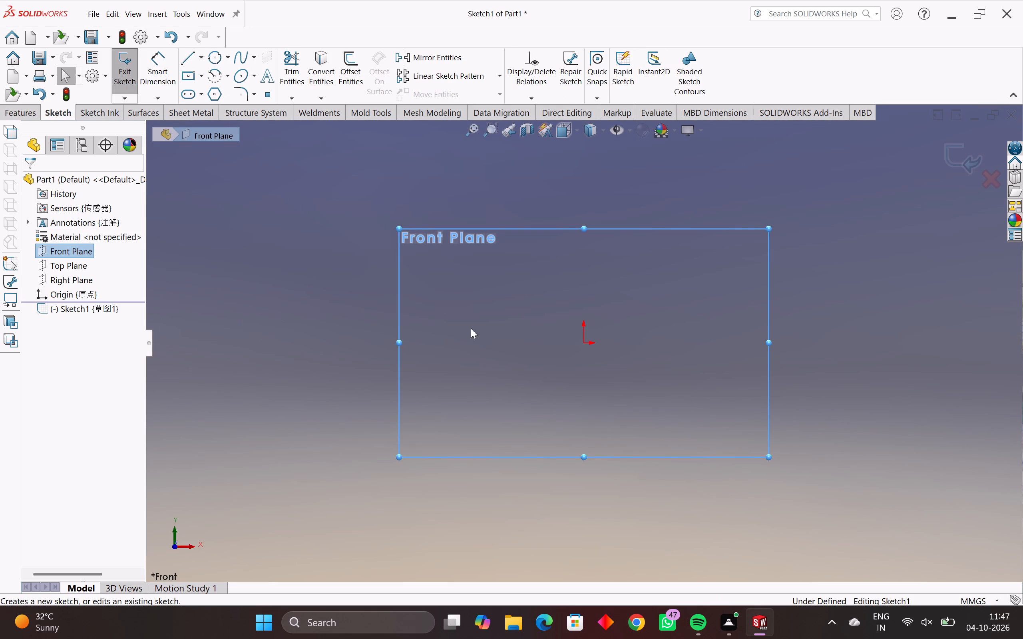
click(536, 365)
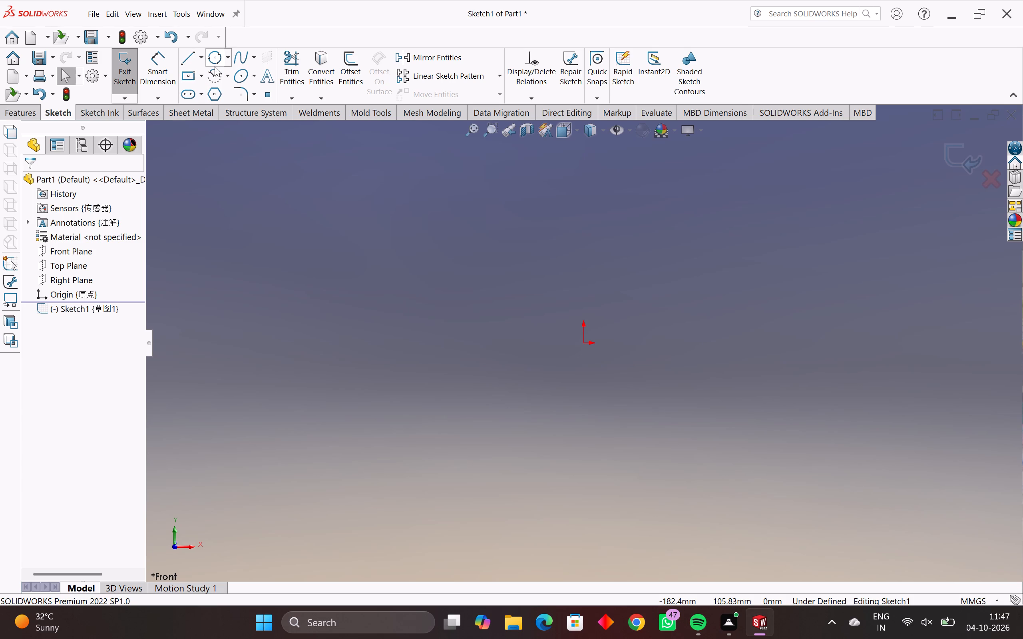
click(201, 57)
click(238, 92)
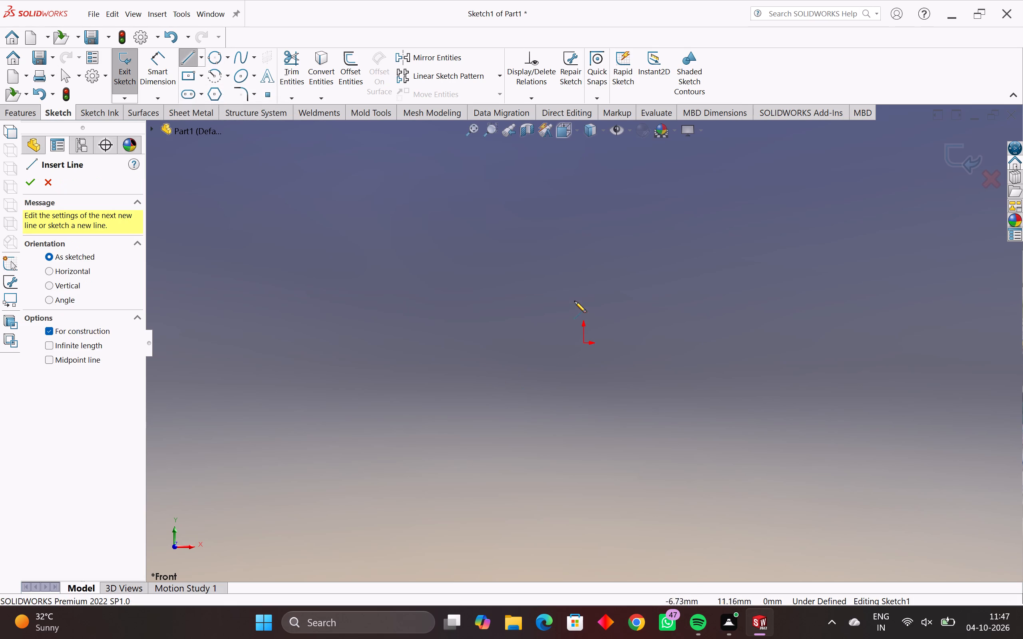
click(583, 150)
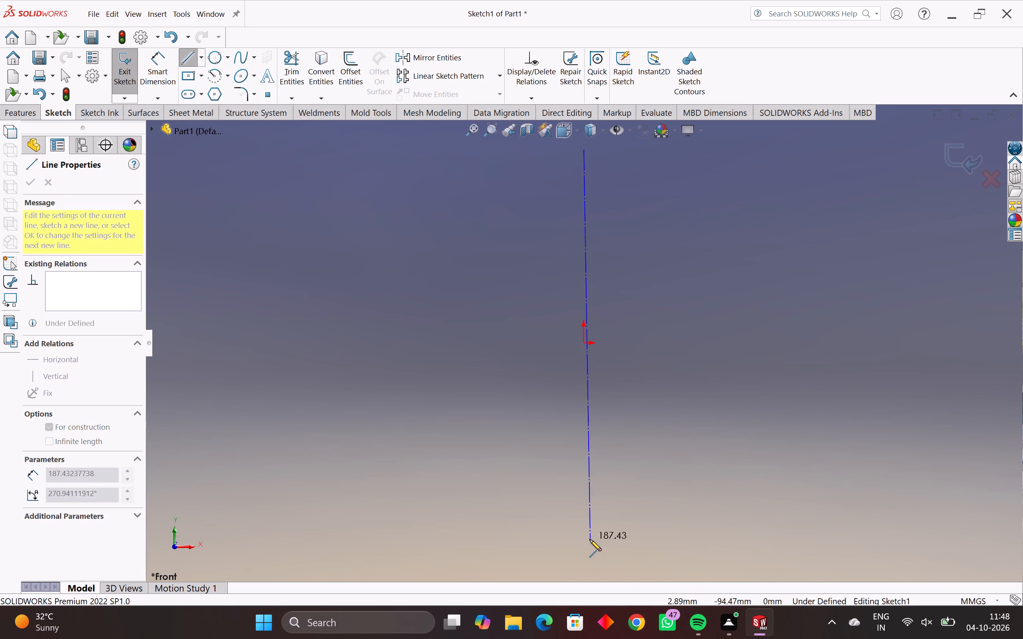
click(584, 549)
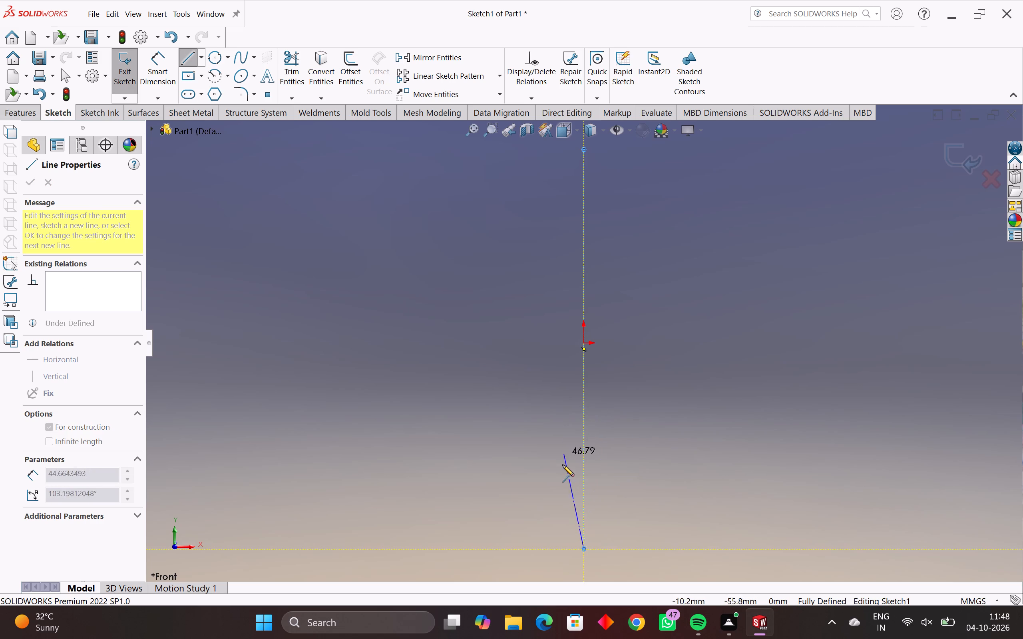
key(Escape)
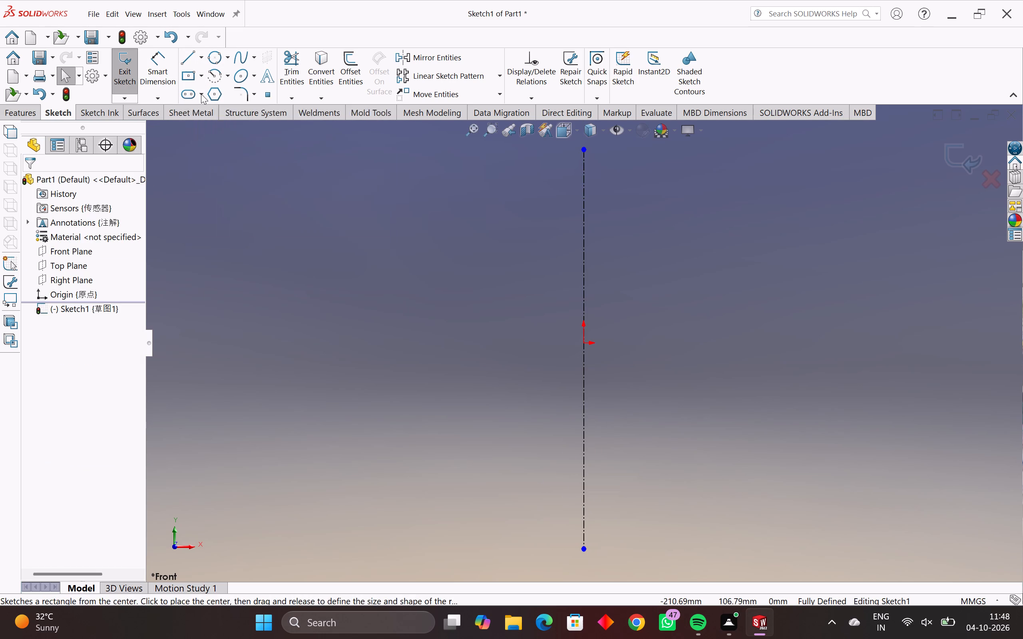
Draw a horizontal centerline about 312 mm long through the origin, crossing the vertical centerline.
key(Return)
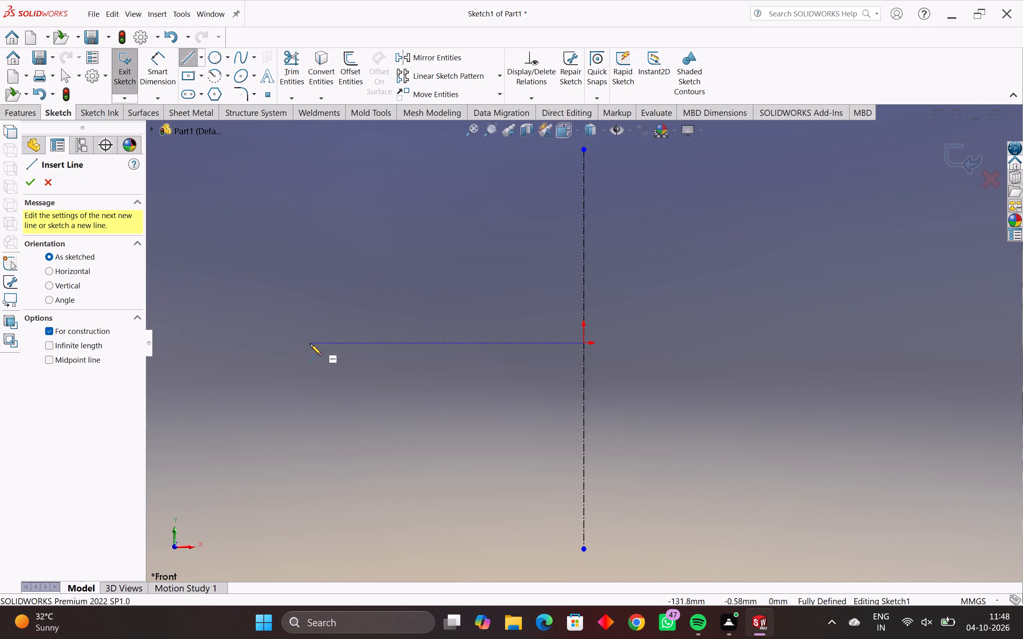
click(285, 343)
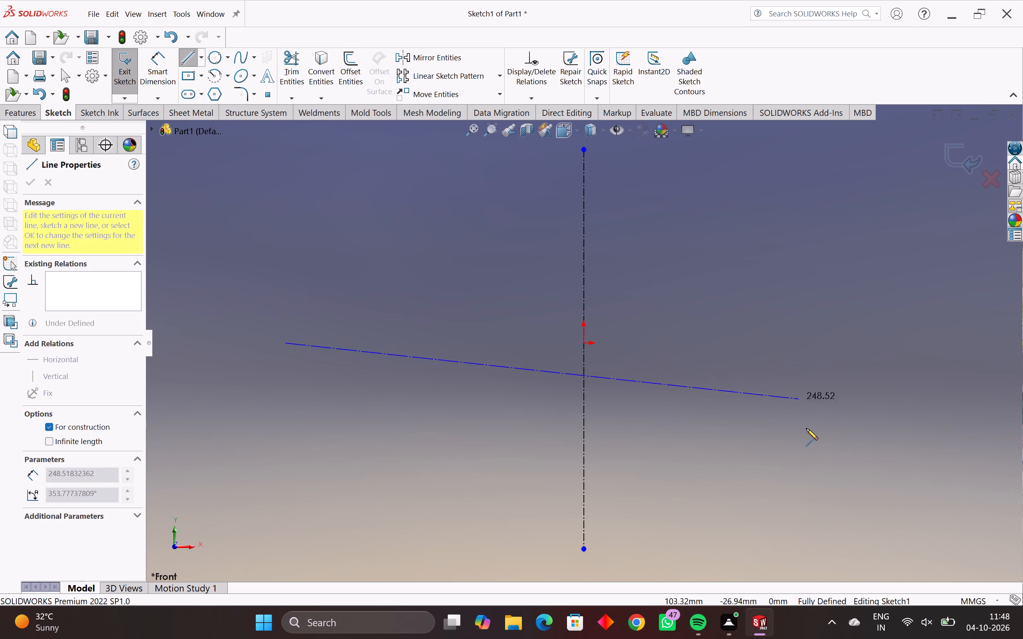
click(935, 341)
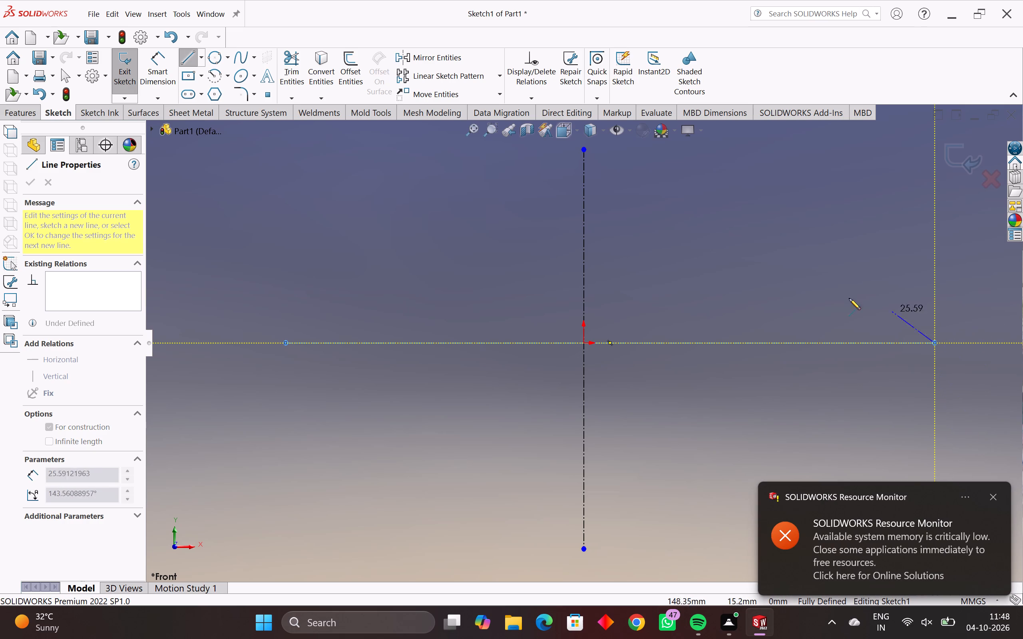
key(Escape)
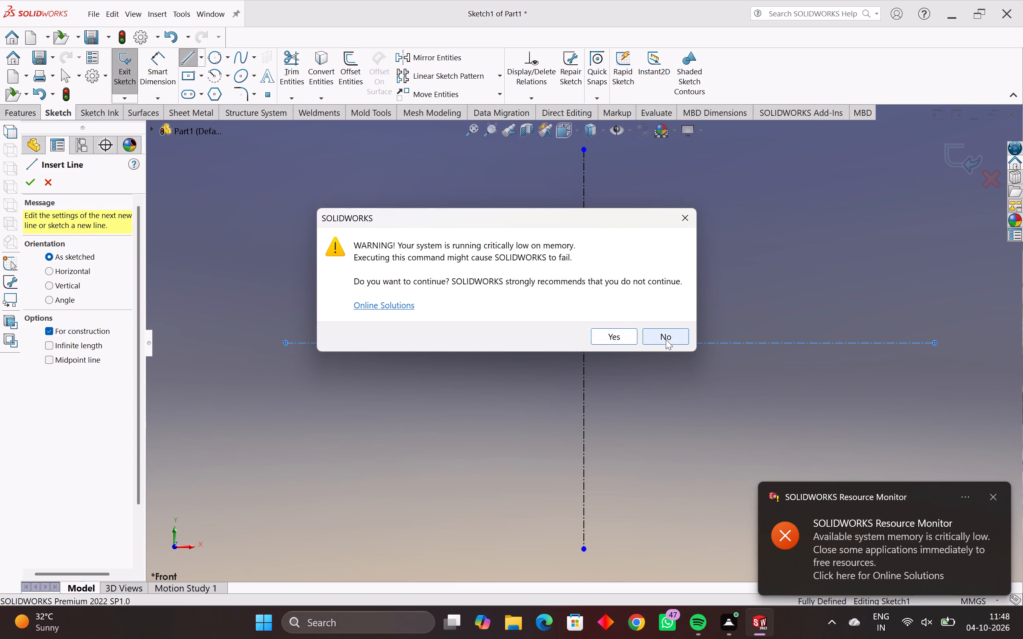
key(Escape)
key(Escape)
scroll(611, 340, down, 1)
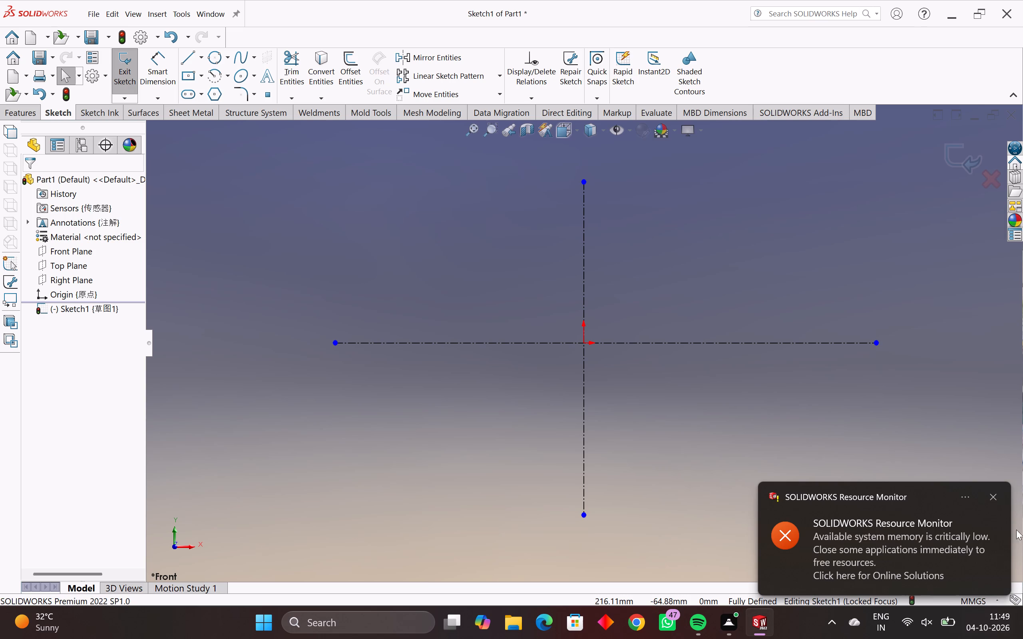
scroll(900, 486, up, 1)
Switch to File Explorer and search the Documents folder for "oct".
double_click(520, 621)
click(518, 632)
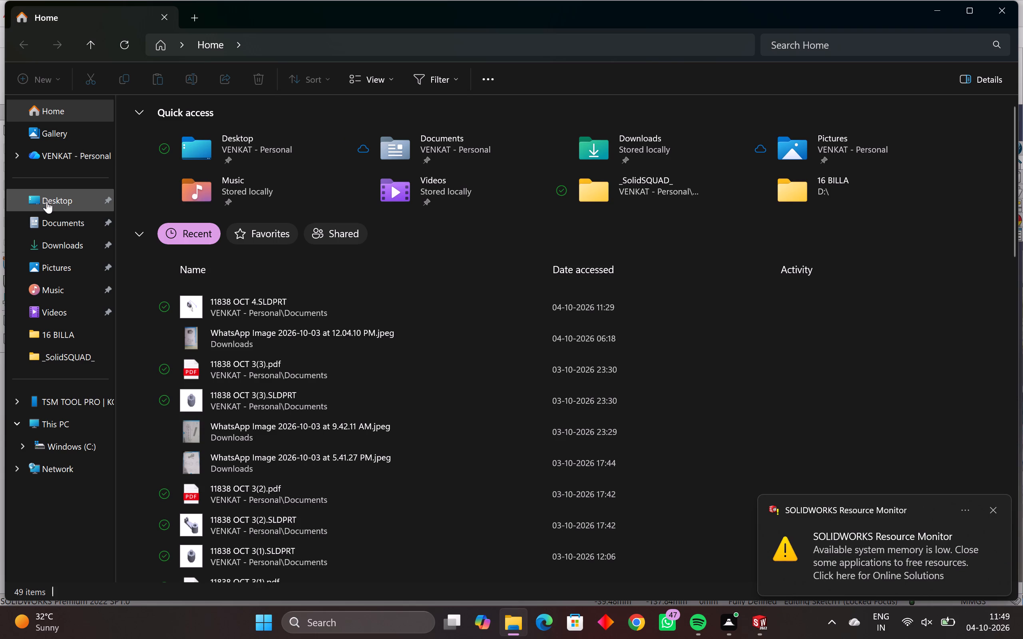
click(54, 218)
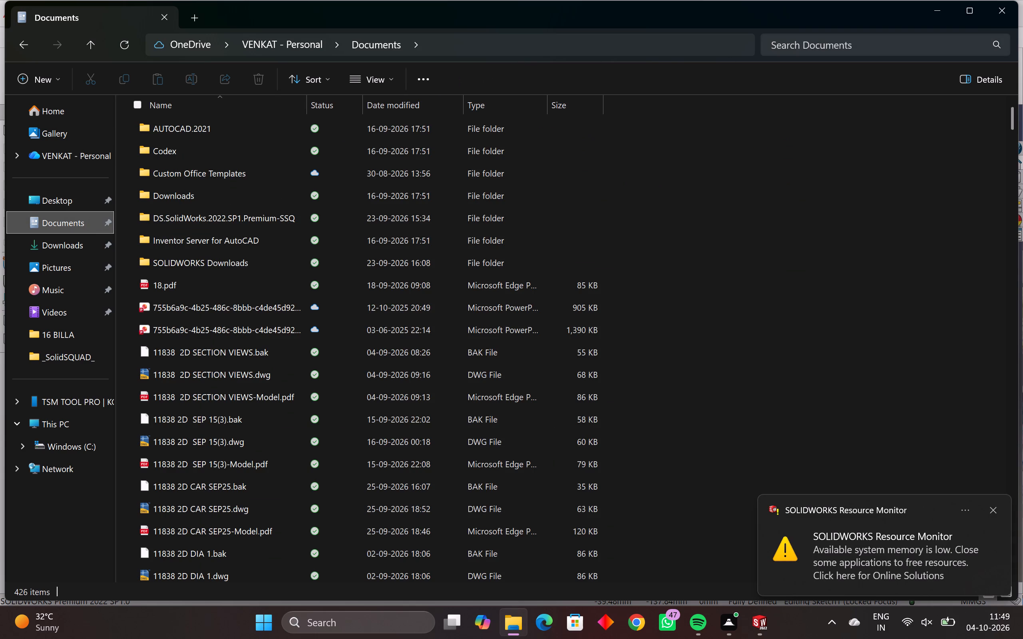
click(795, 45)
text(occt)
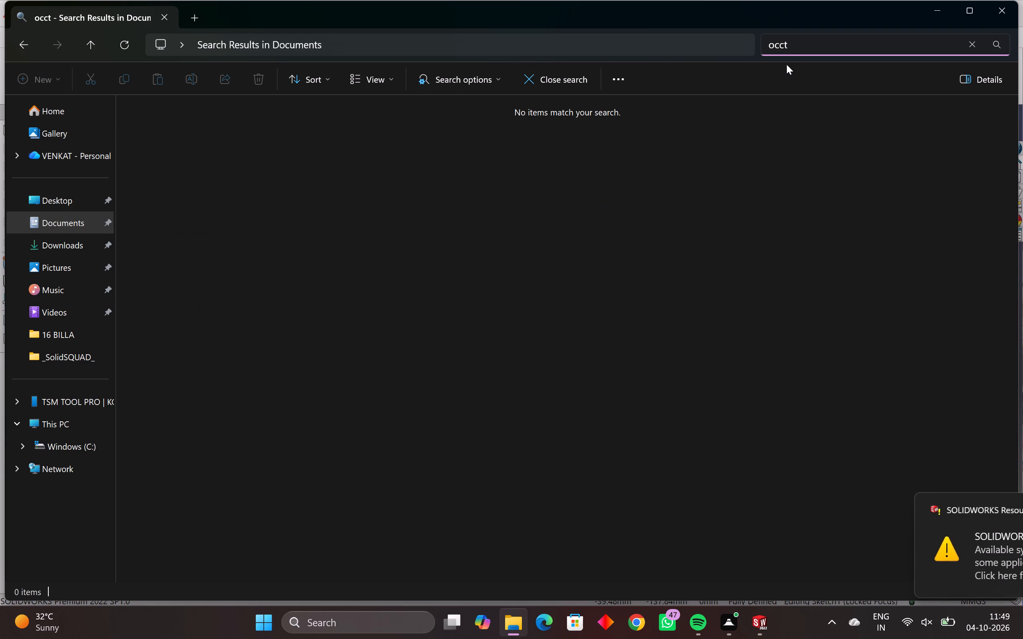
key(BackSpace)
key(BackSpace)
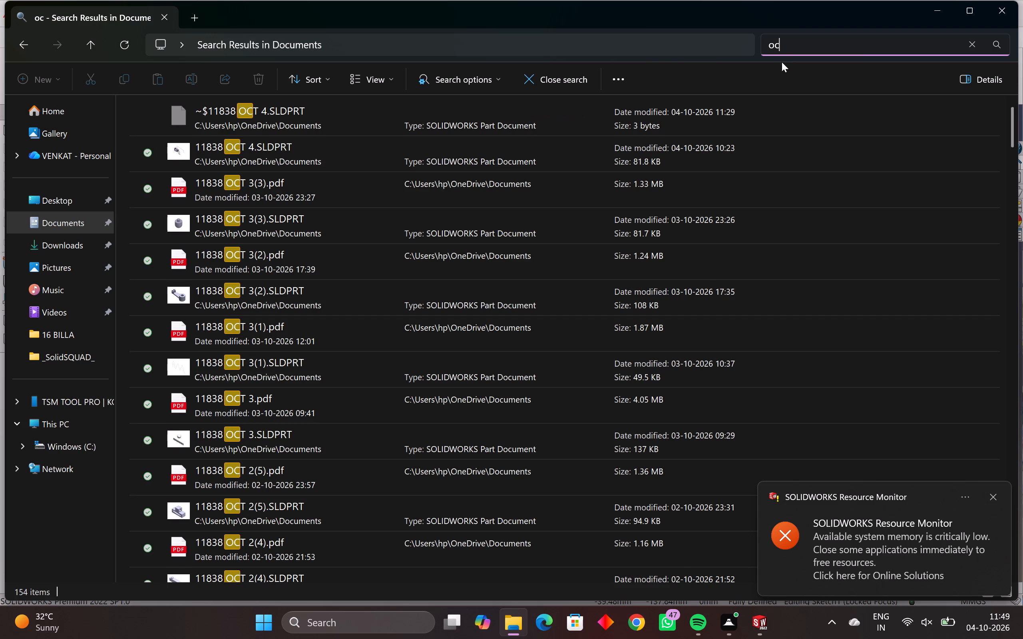
key(y)
key(BackSpace)
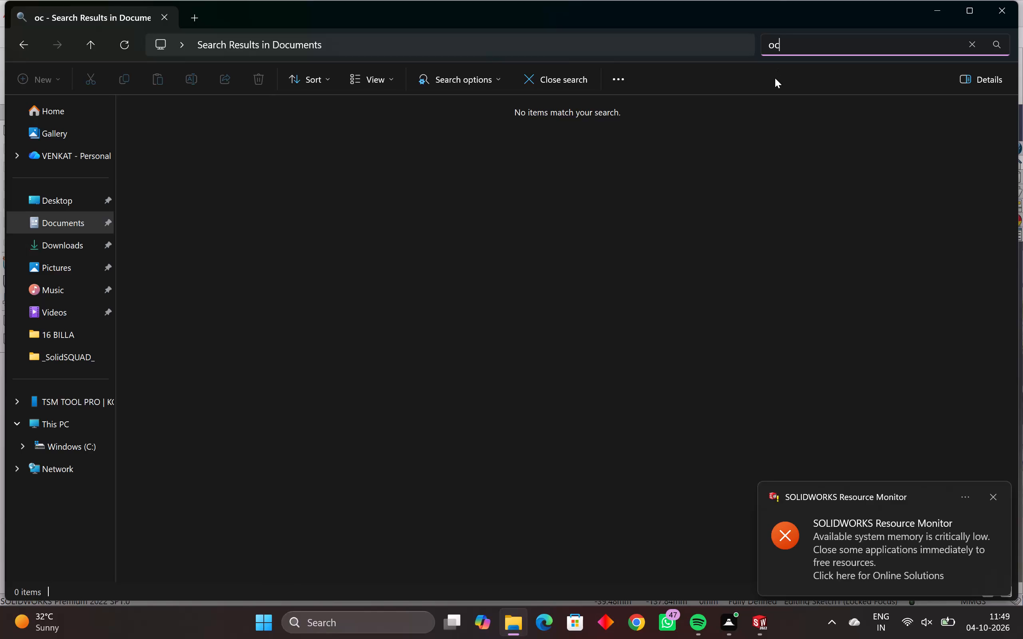
key(t)
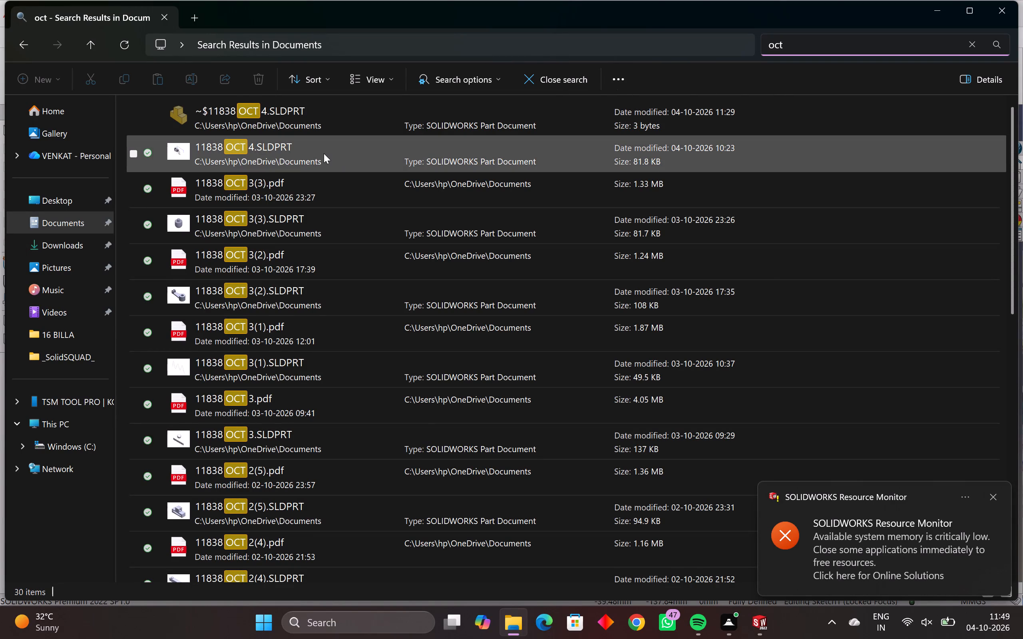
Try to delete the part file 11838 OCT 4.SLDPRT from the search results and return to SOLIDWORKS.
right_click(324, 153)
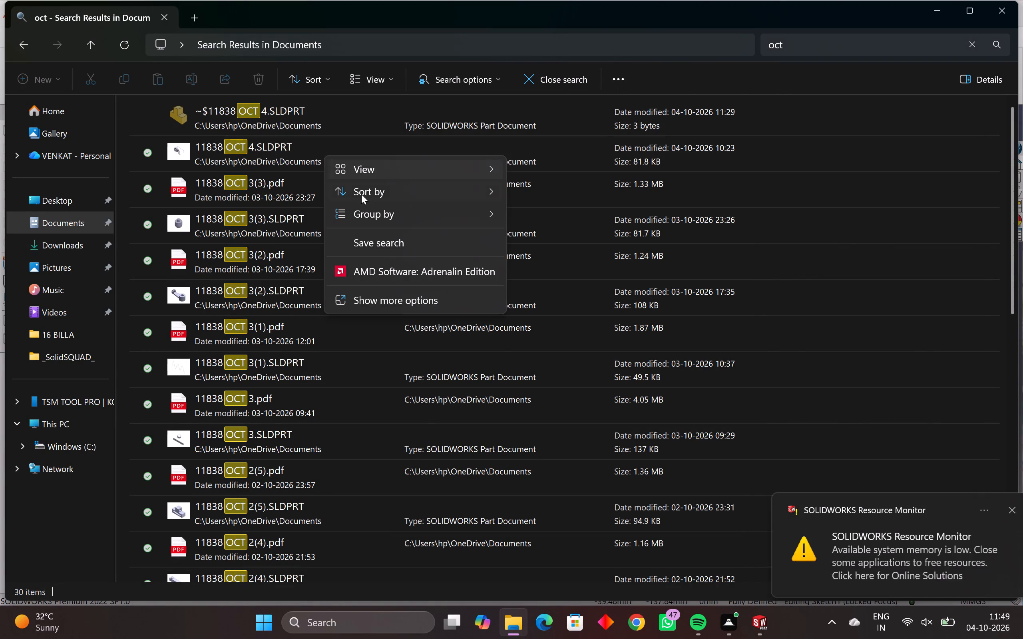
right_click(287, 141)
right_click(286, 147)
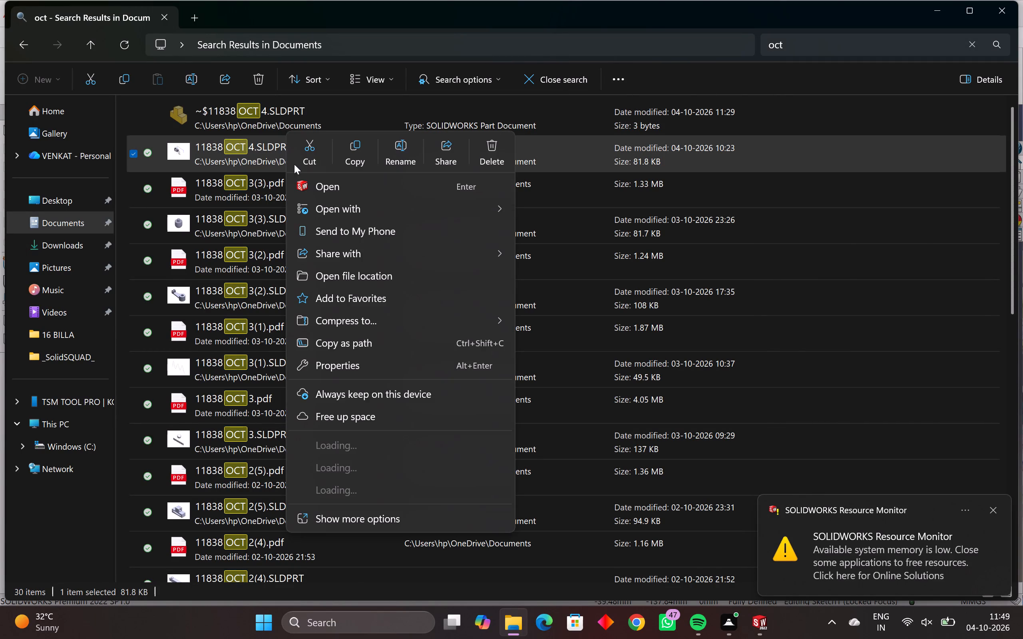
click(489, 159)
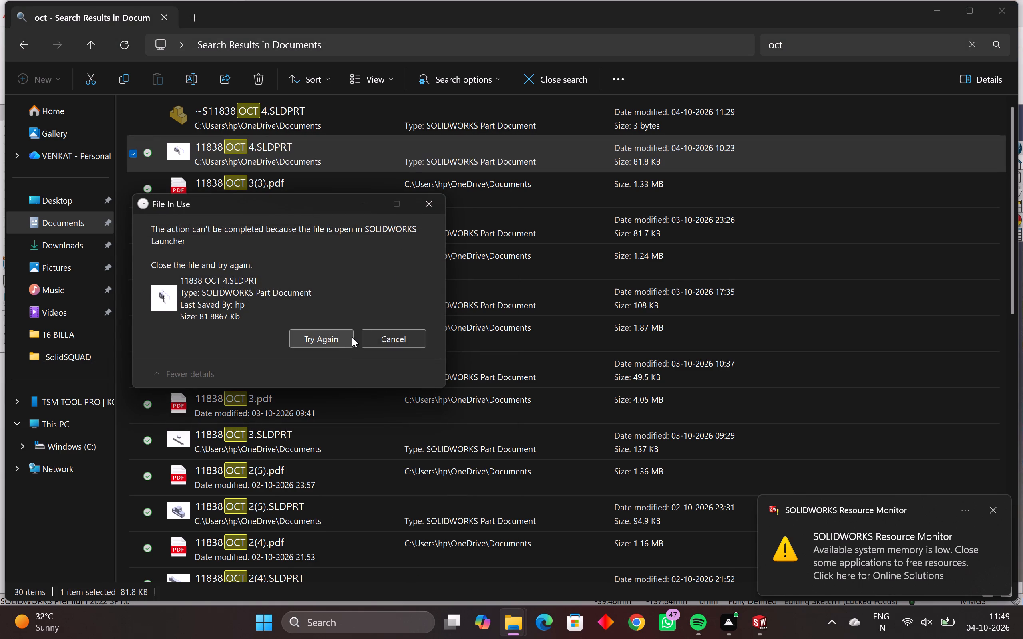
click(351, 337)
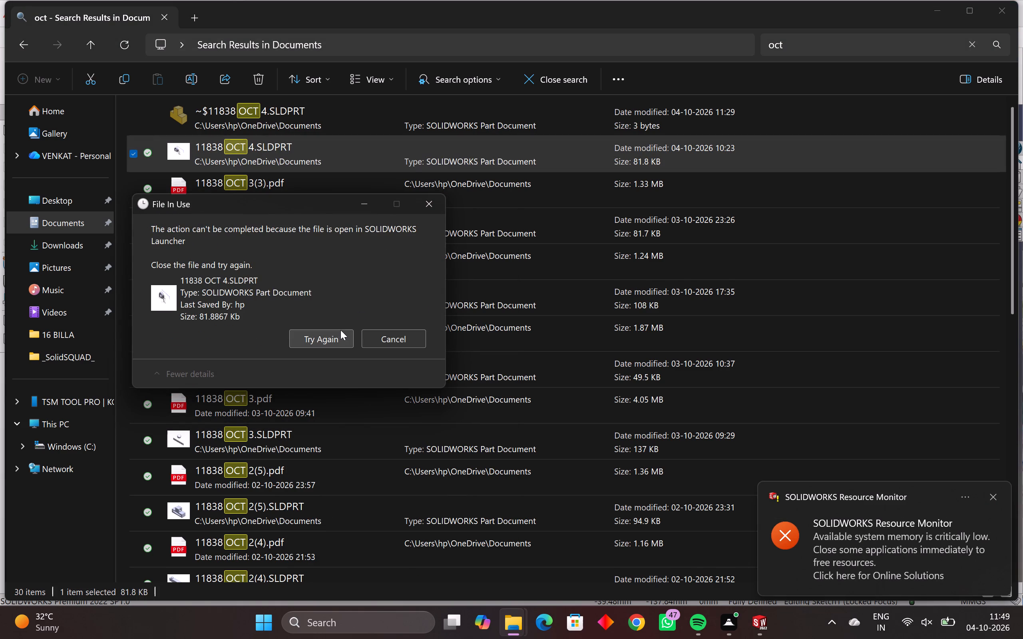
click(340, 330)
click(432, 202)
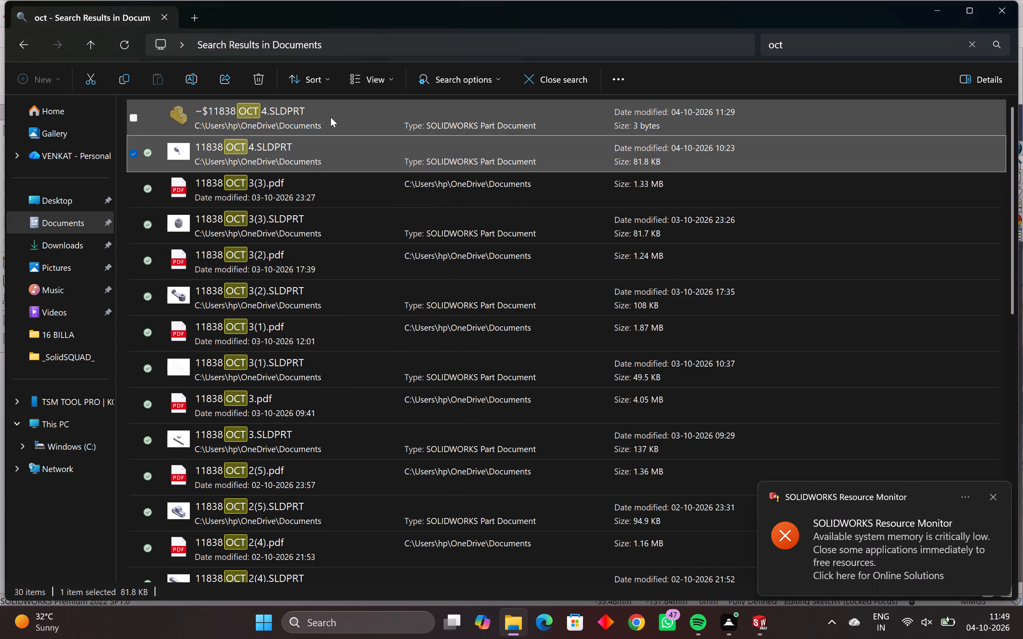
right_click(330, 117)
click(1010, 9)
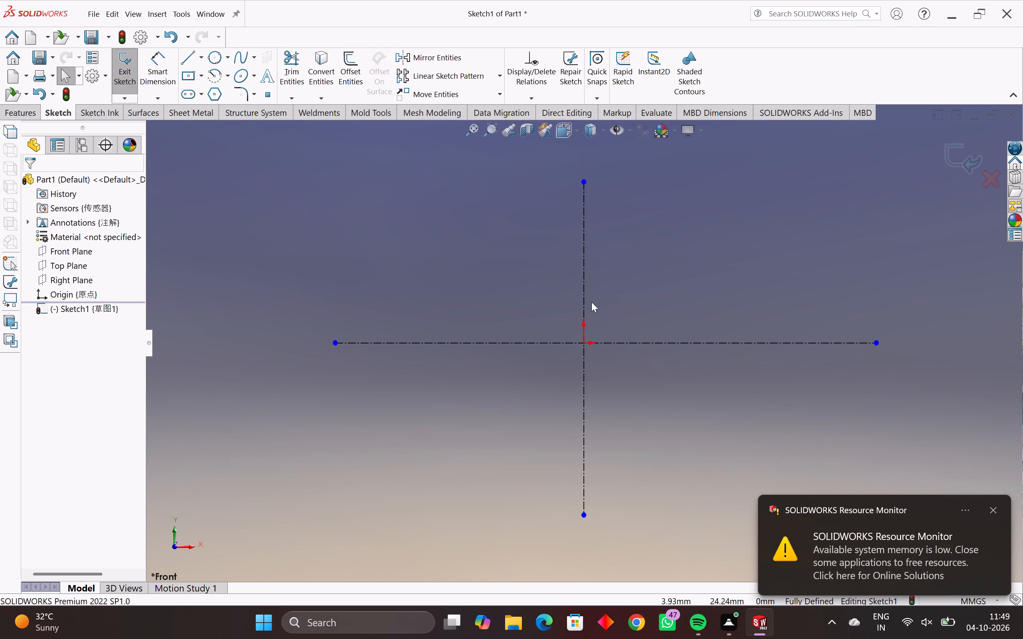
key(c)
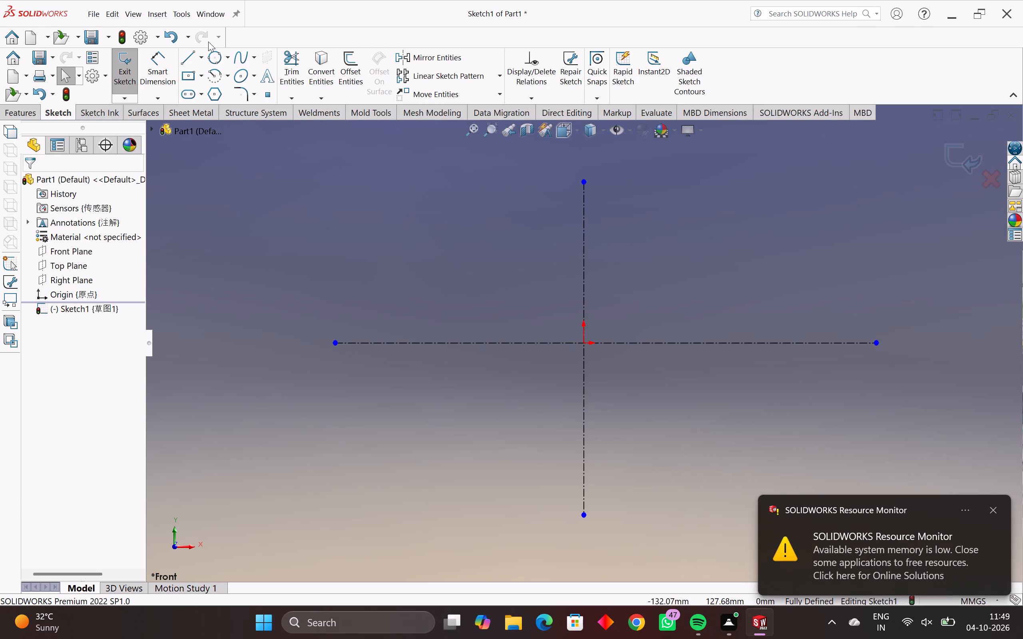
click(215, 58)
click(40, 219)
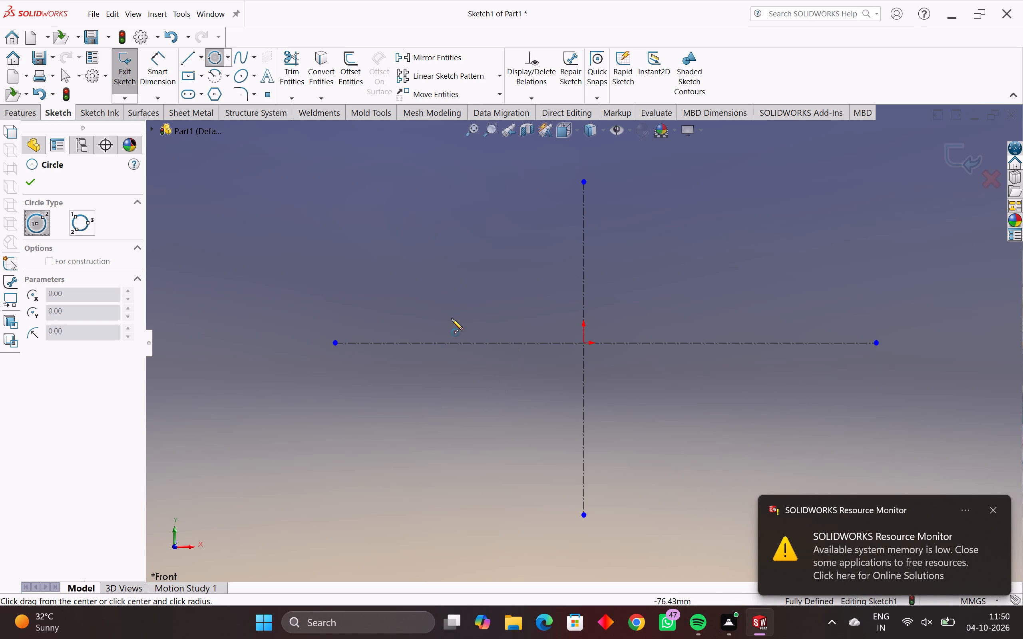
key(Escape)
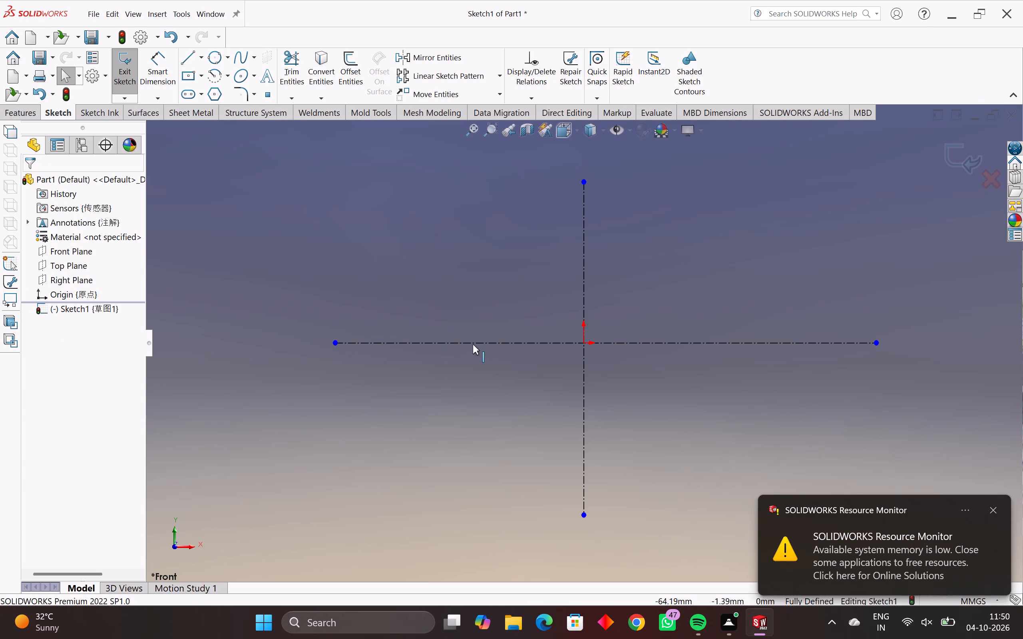
Delete the horizontal centerline from the sketch.
click(473, 343)
key(Delete)
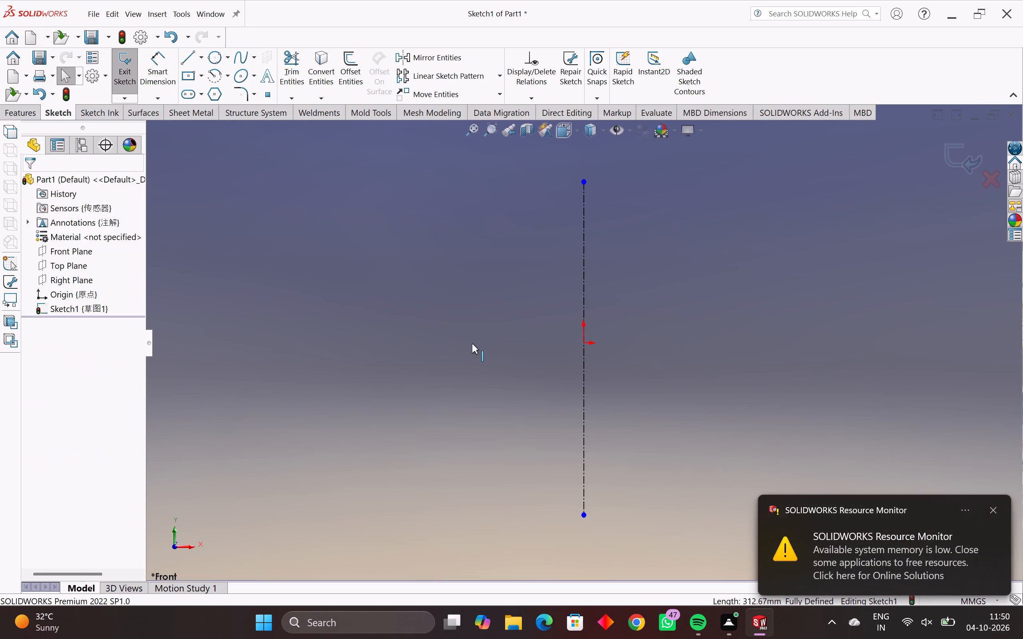
Sketch an open U profile left of the centerline: outer vertical about 57 mm, base about 27 mm, inner vertical about 76 mm.
click(190, 55)
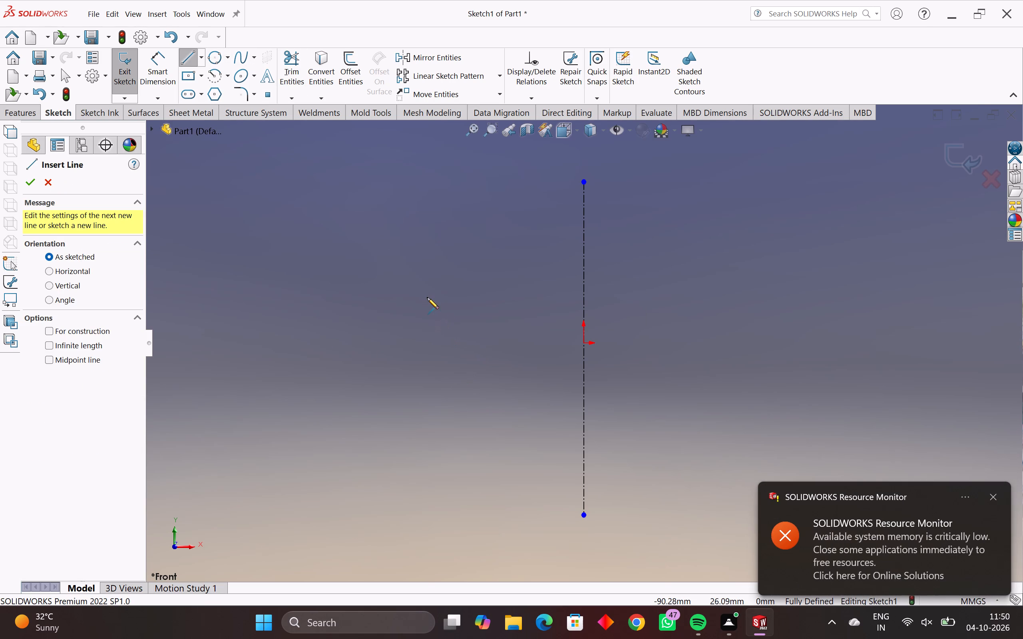
click(448, 284)
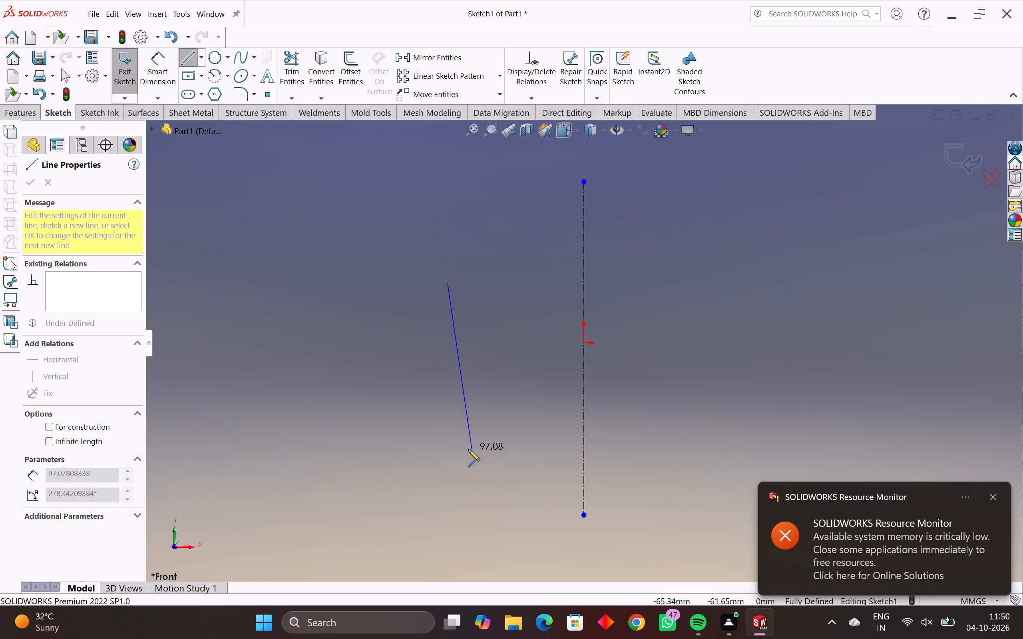
click(450, 382)
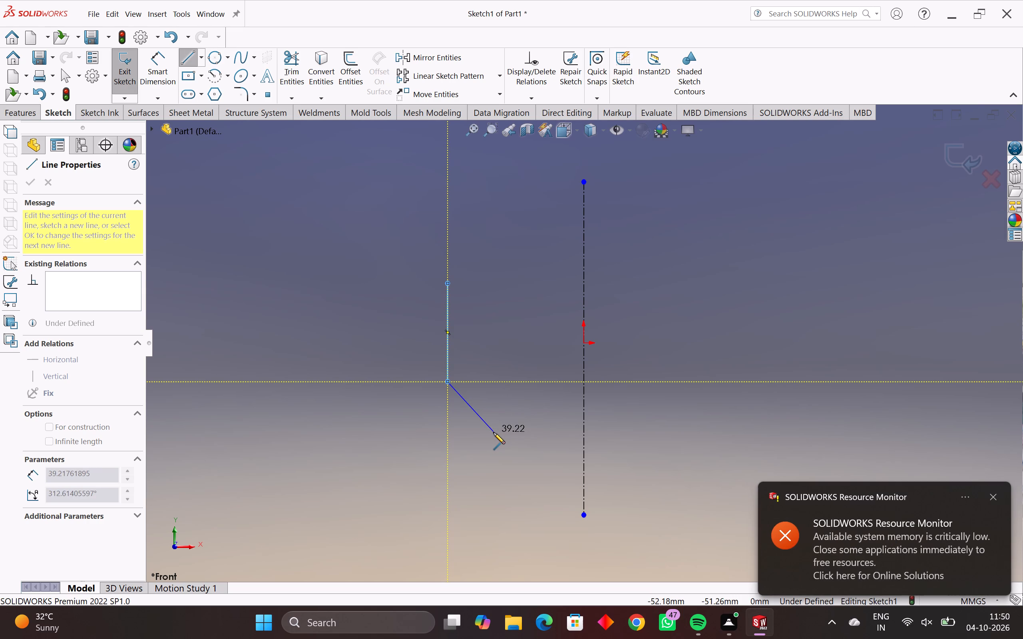
key(Escape)
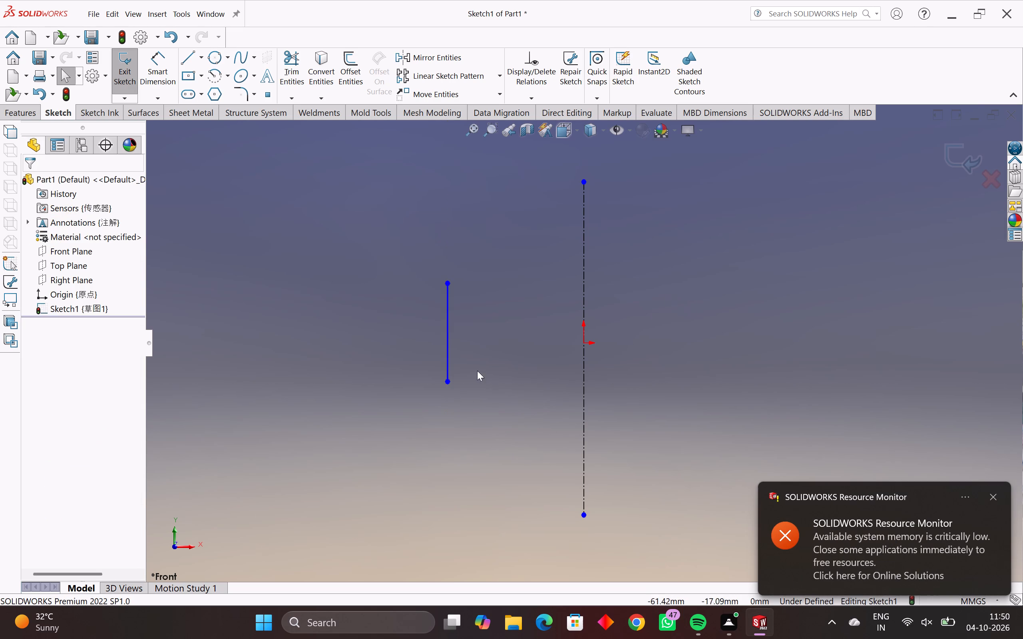
key(l)
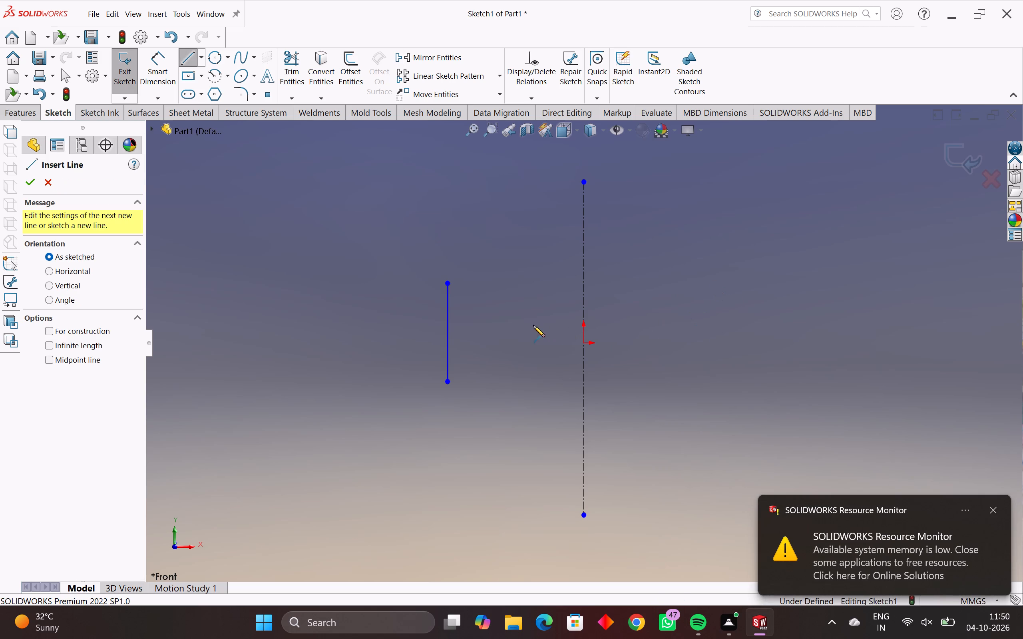
click(448, 382)
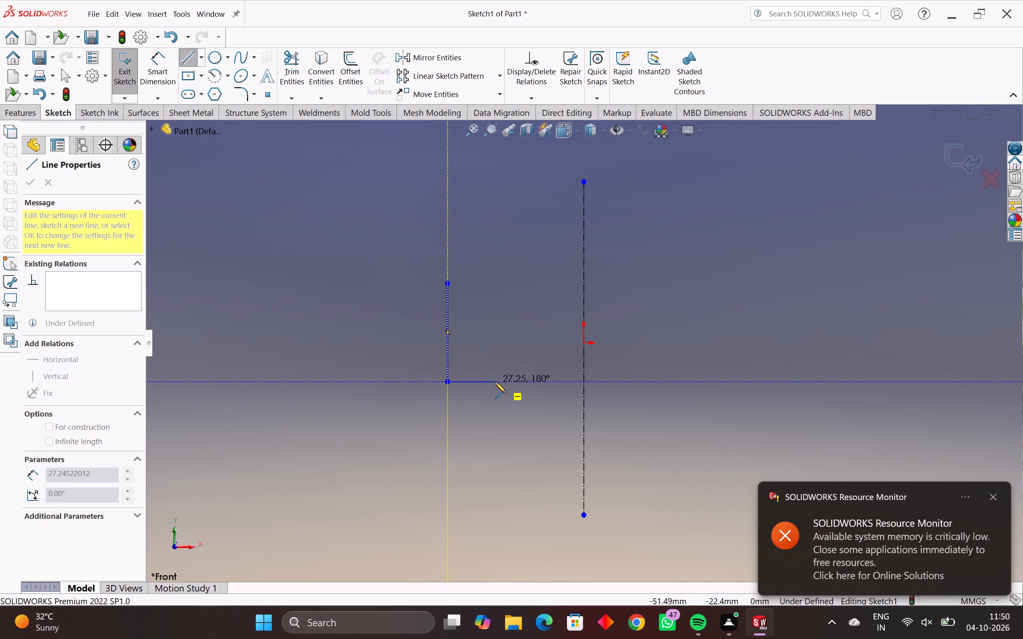
click(495, 382)
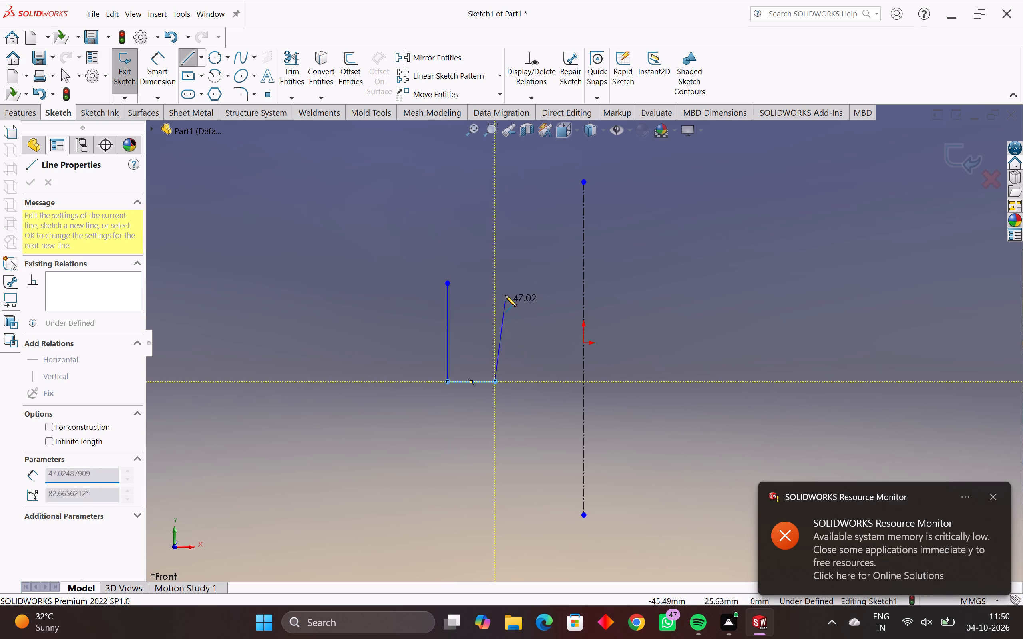
click(494, 251)
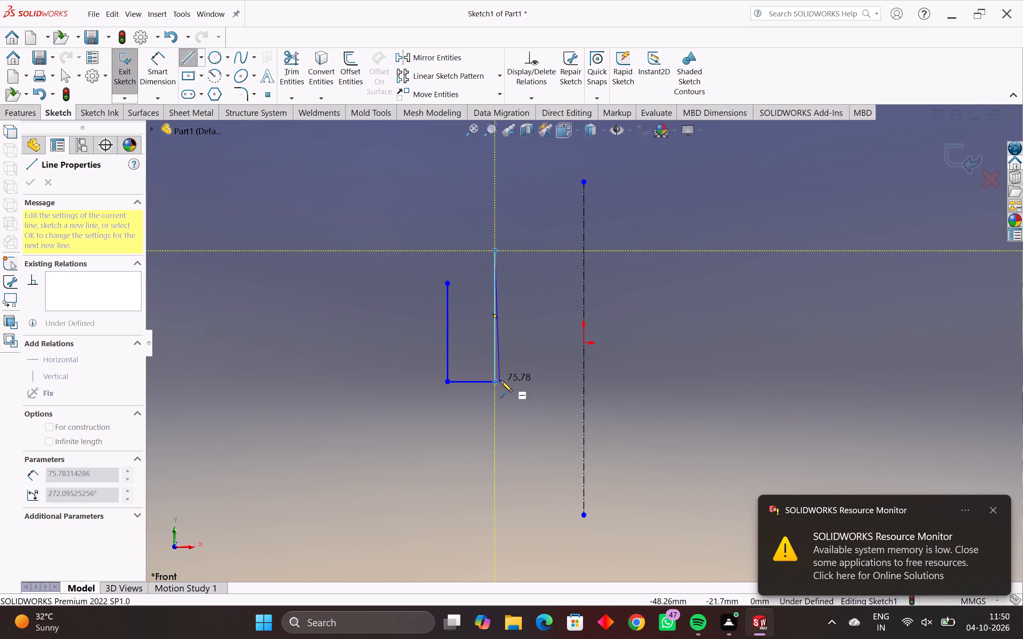
key(Escape)
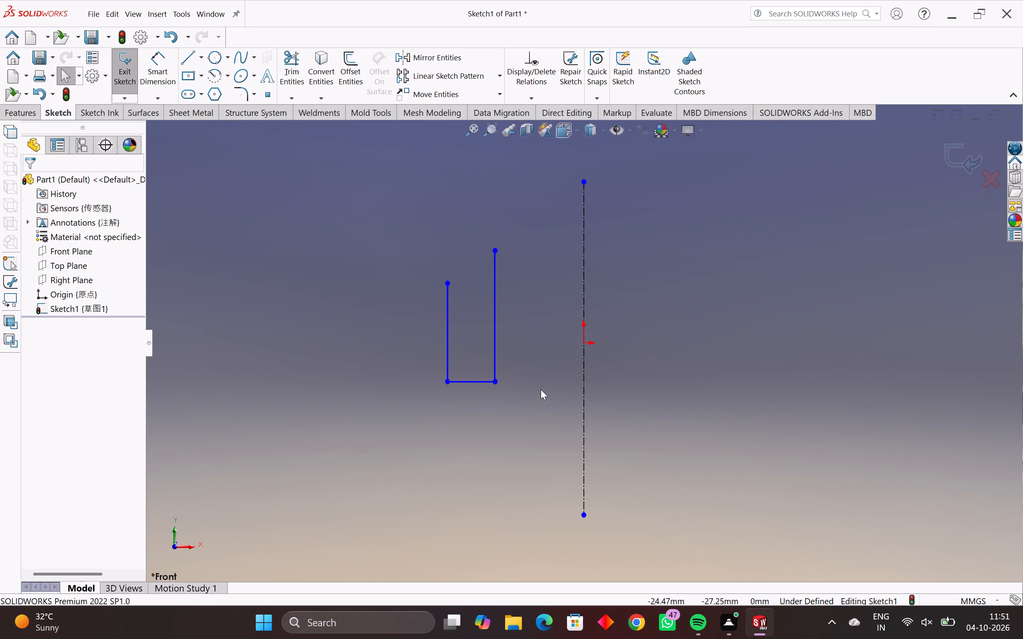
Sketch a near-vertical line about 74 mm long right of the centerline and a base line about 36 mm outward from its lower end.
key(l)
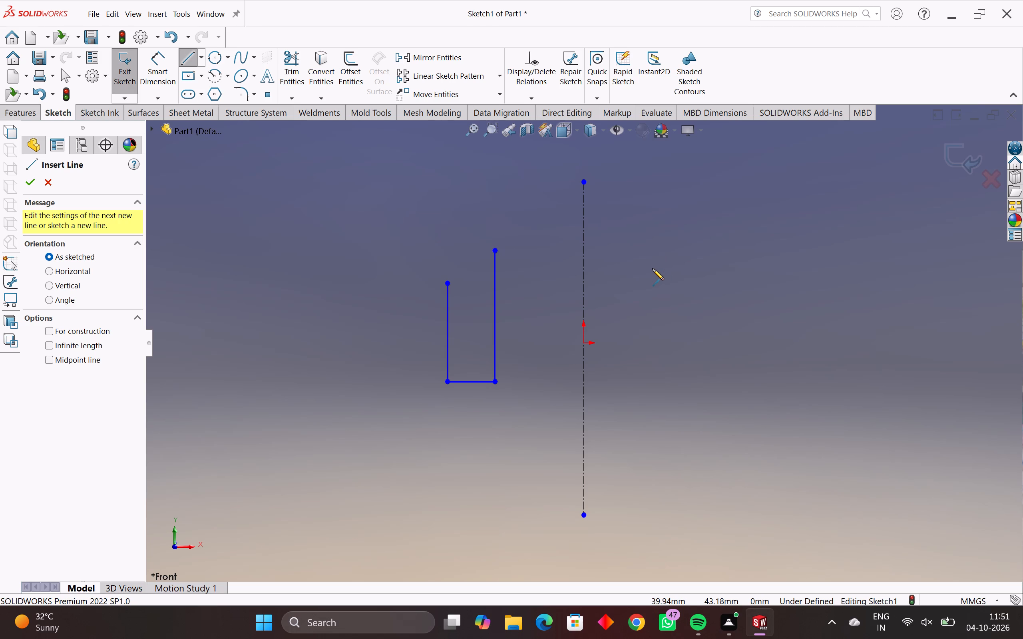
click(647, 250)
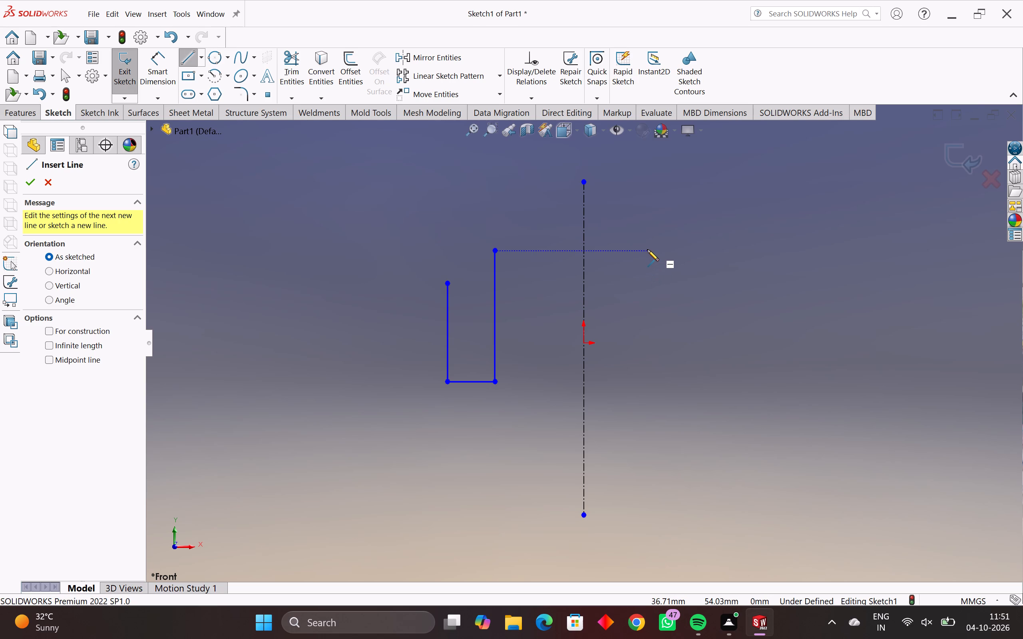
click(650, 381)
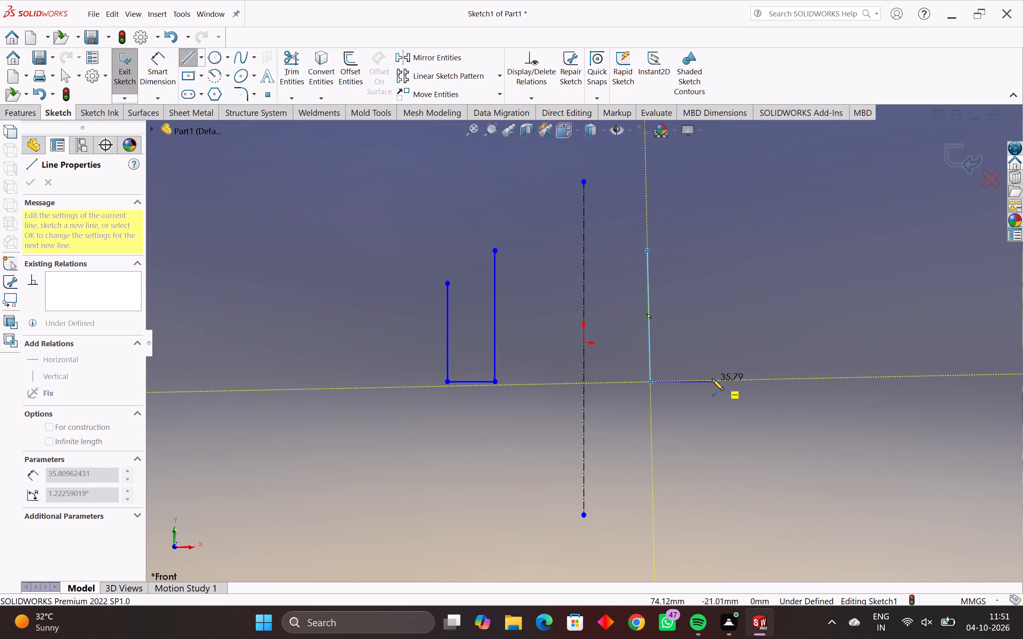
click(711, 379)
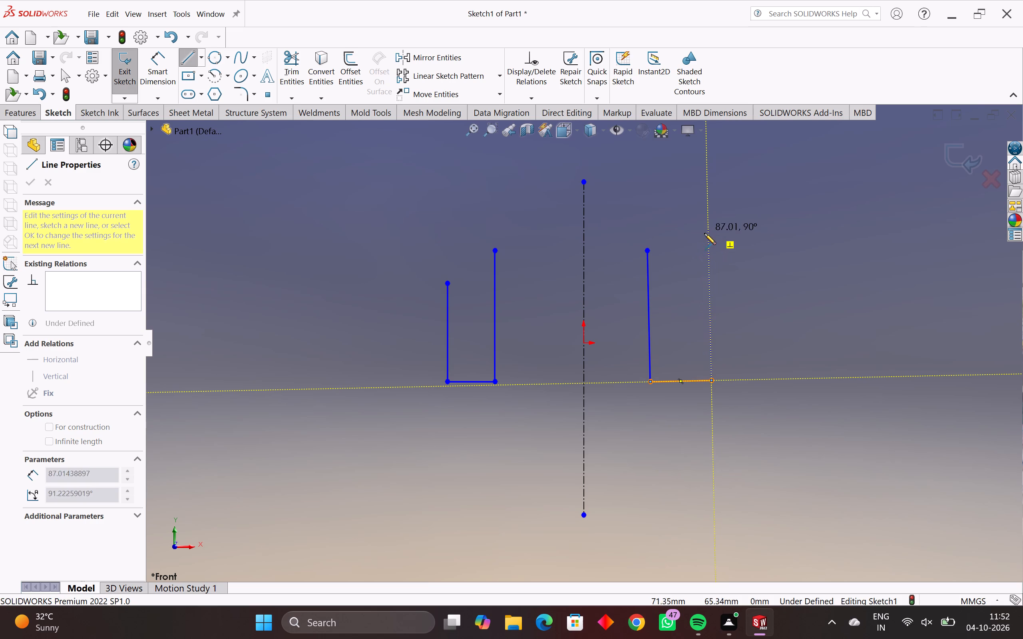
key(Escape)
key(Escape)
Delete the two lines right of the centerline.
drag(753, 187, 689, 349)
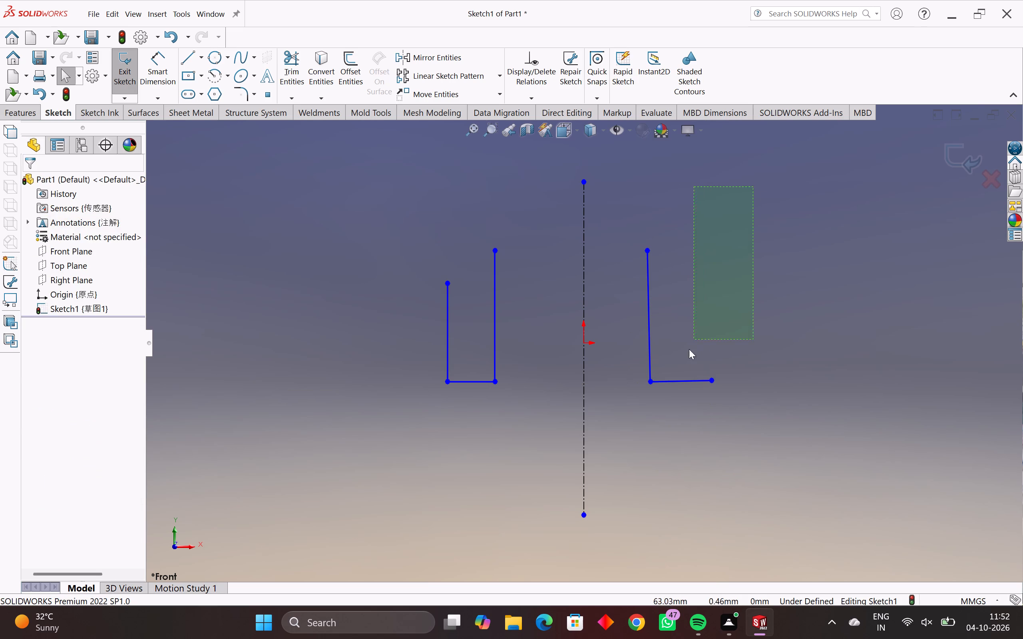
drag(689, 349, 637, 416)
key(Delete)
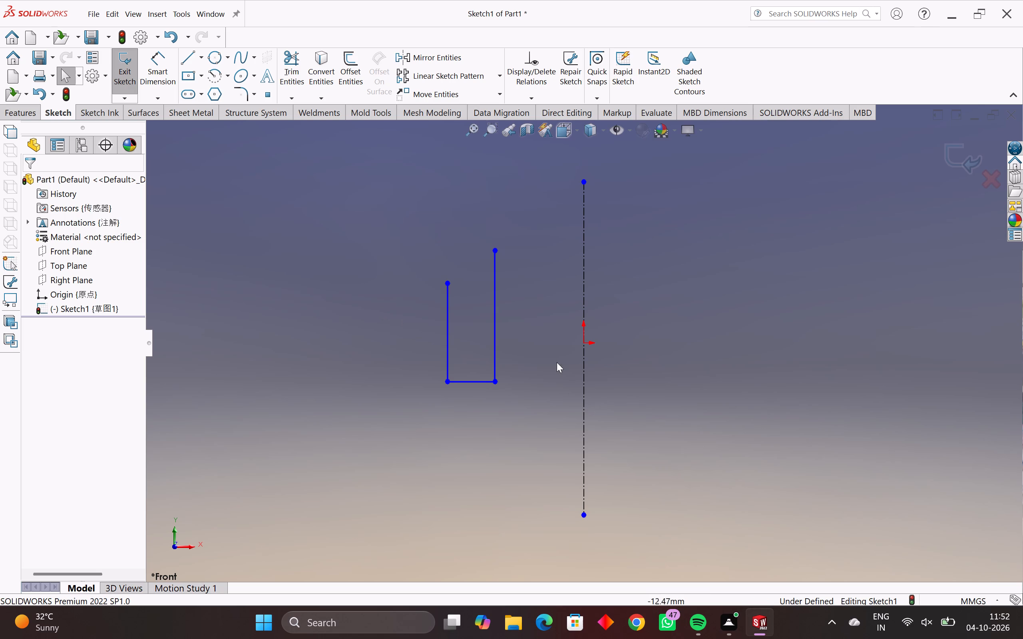
Replace the U profile's inner vertical line with a taller one rising from the inner end of the base.
click(494, 349)
key(Delete)
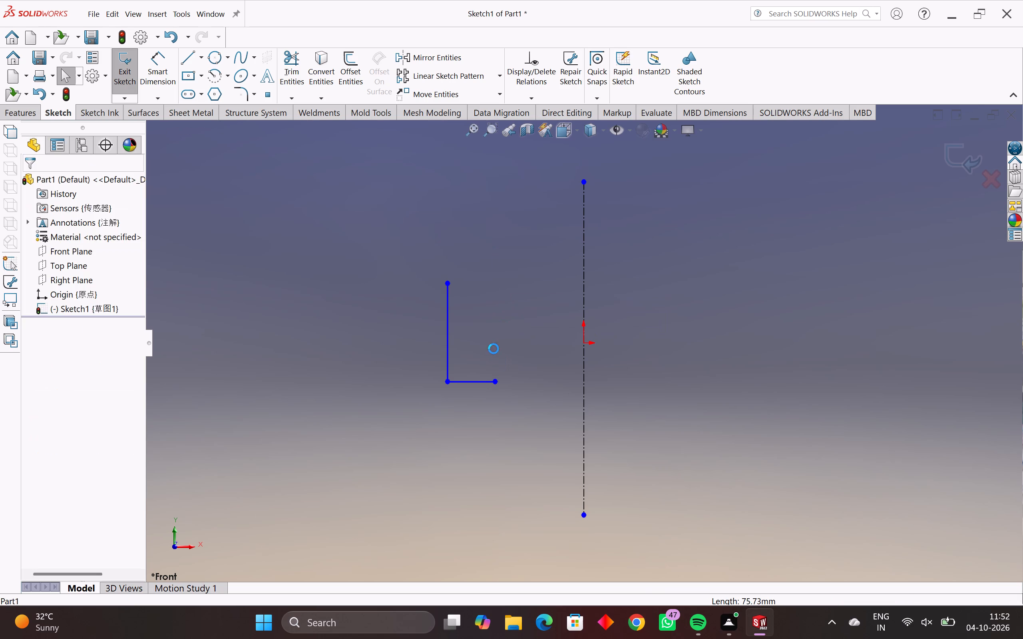
key(l)
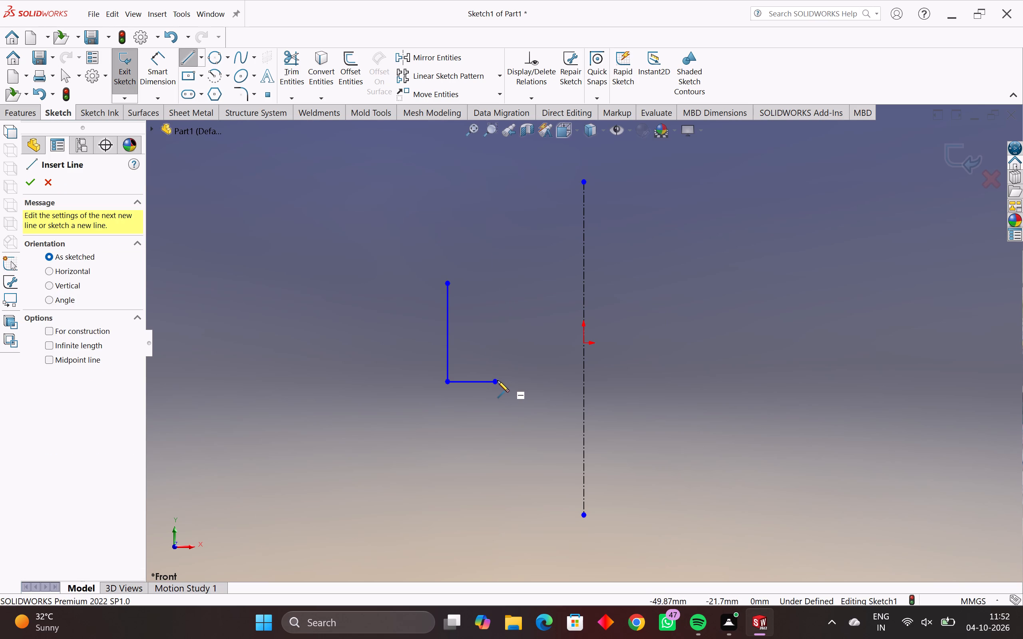
click(496, 381)
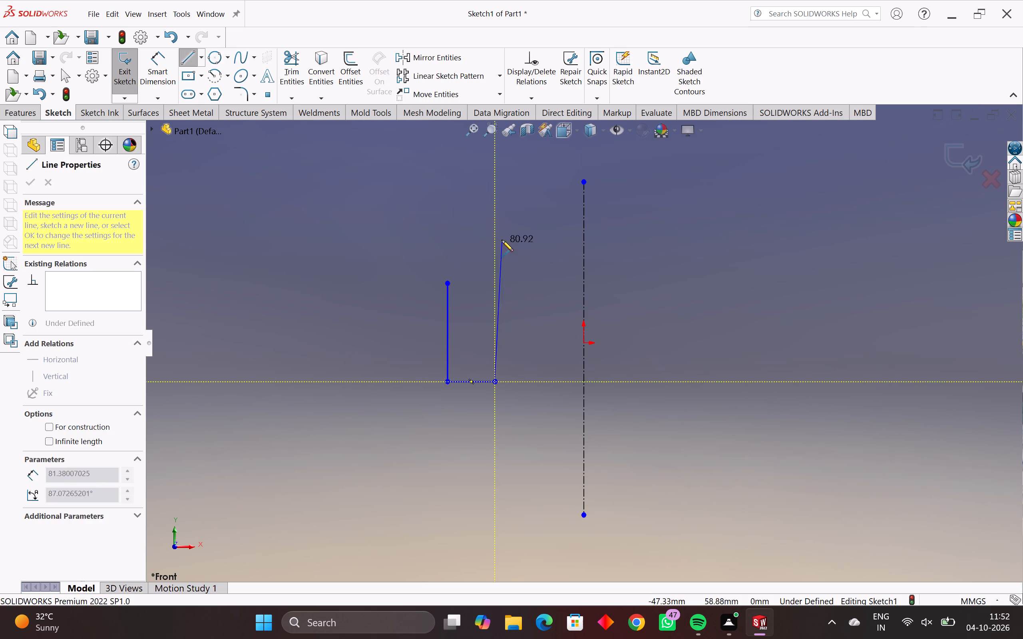
click(495, 226)
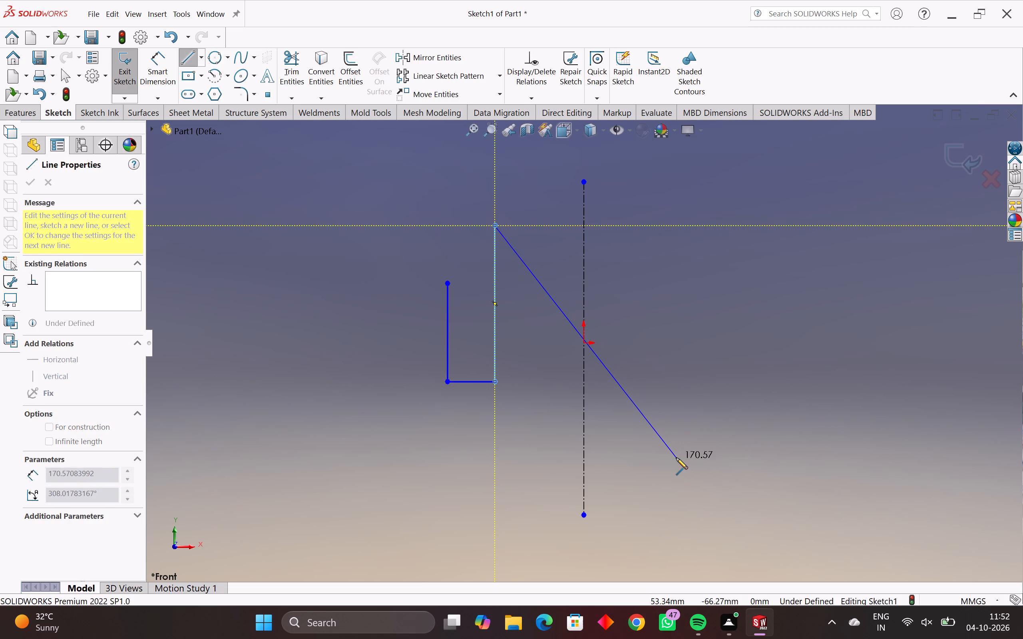
key(Escape)
key(Escape)
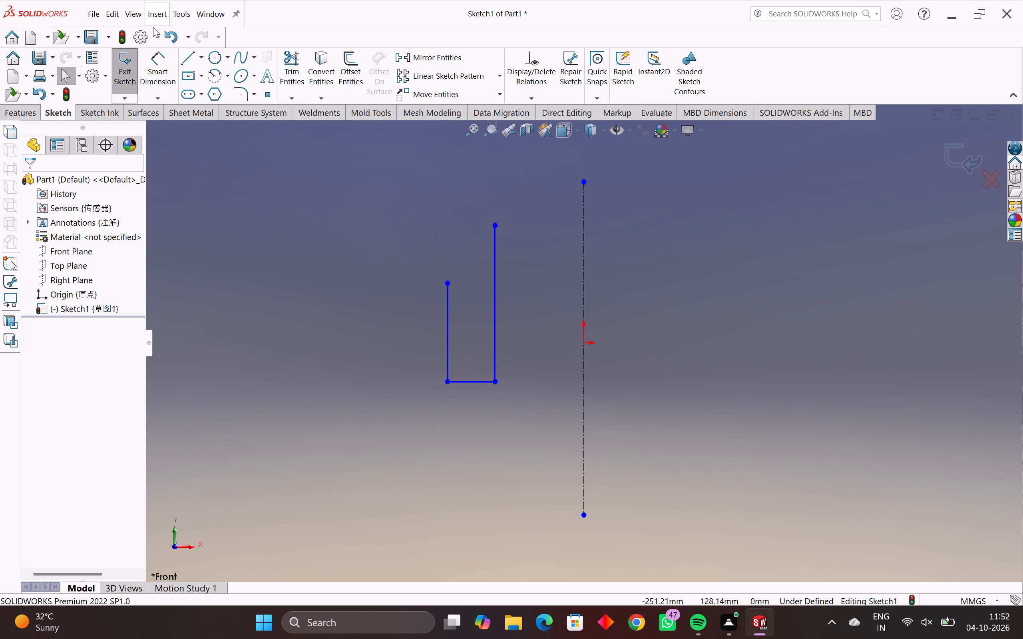
Dimension the U profile's outer vertical line at 56 mm.
click(159, 60)
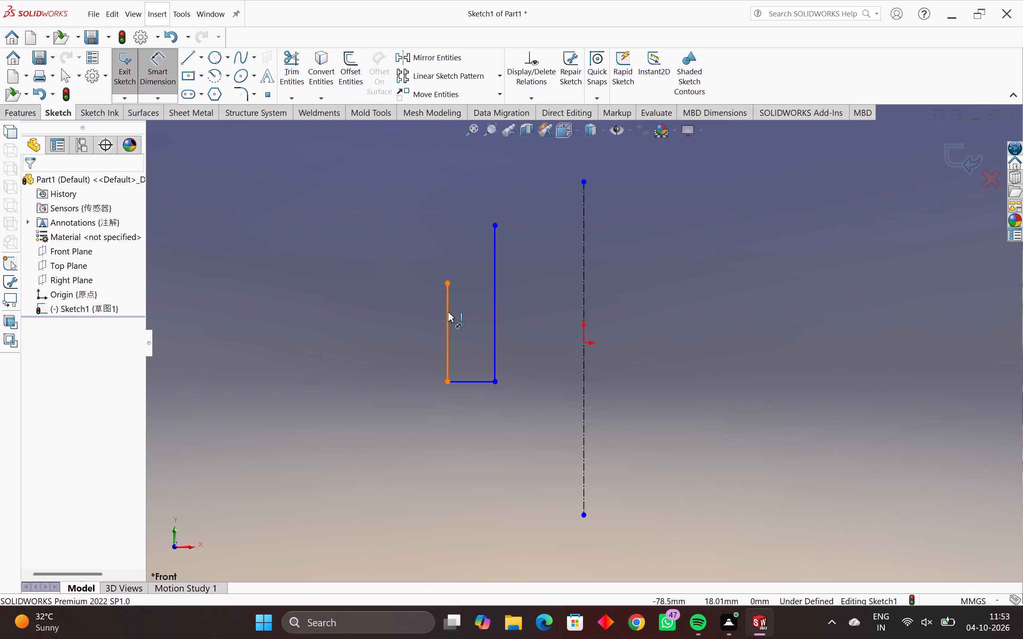
click(448, 312)
click(402, 323)
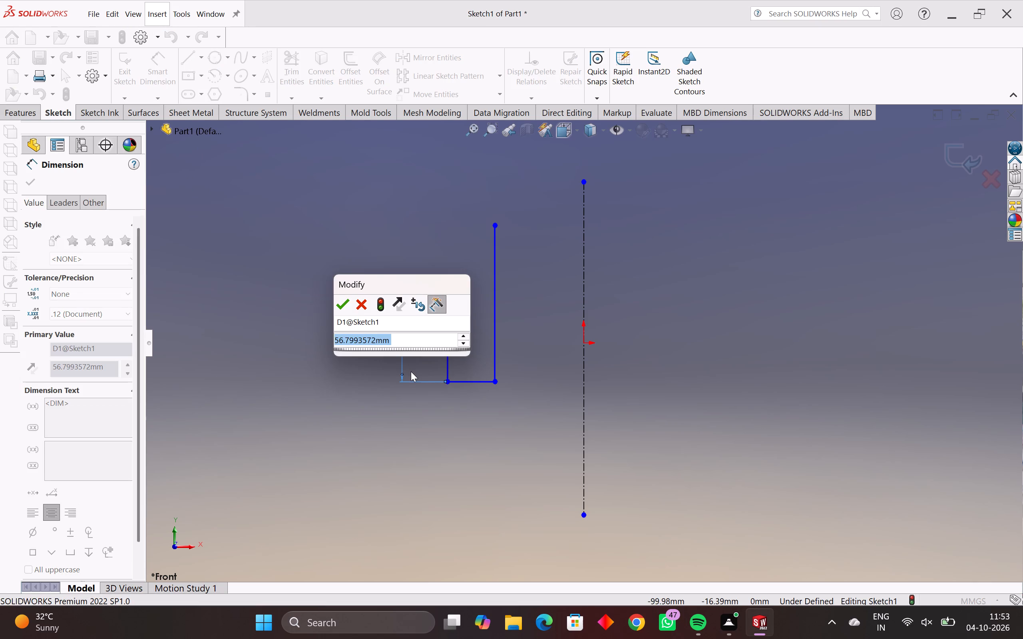
text(56)
key(Return)
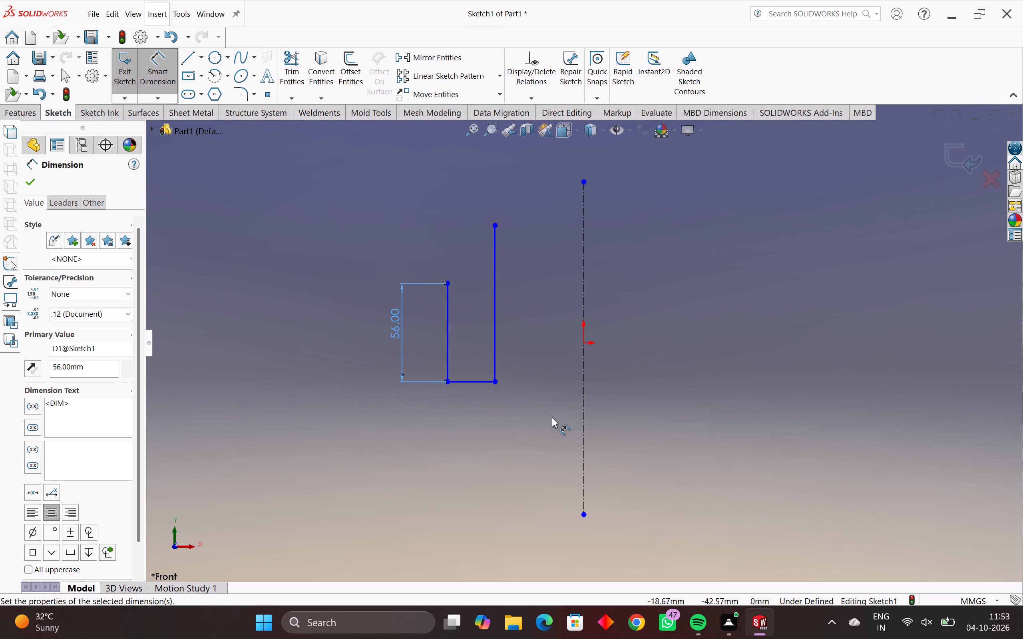
Dimension the U profile's base line at 32 mm.
click(481, 380)
click(484, 404)
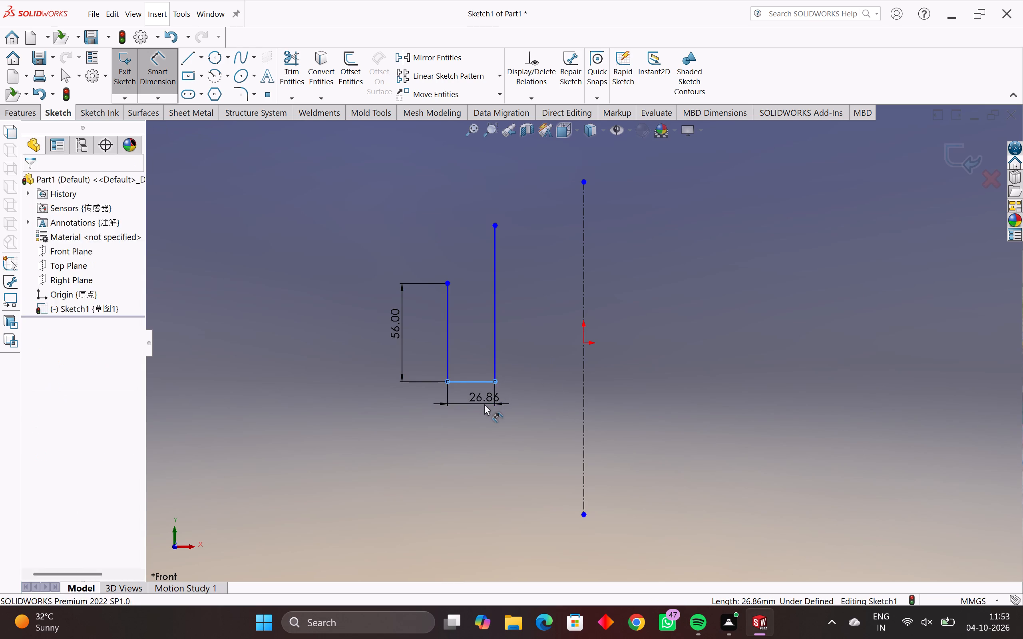
text(32)
key(Return)
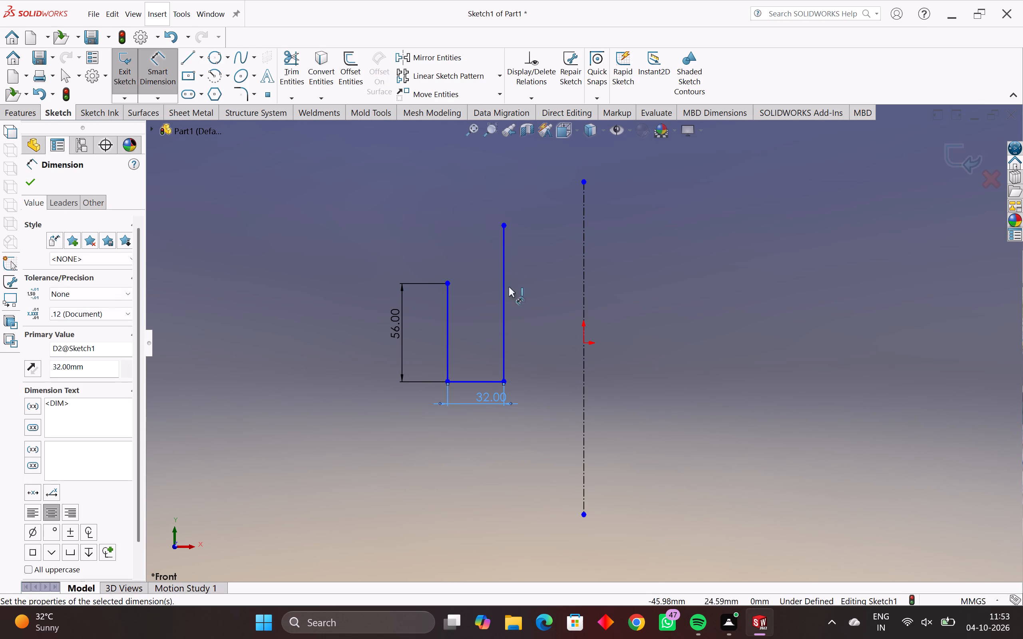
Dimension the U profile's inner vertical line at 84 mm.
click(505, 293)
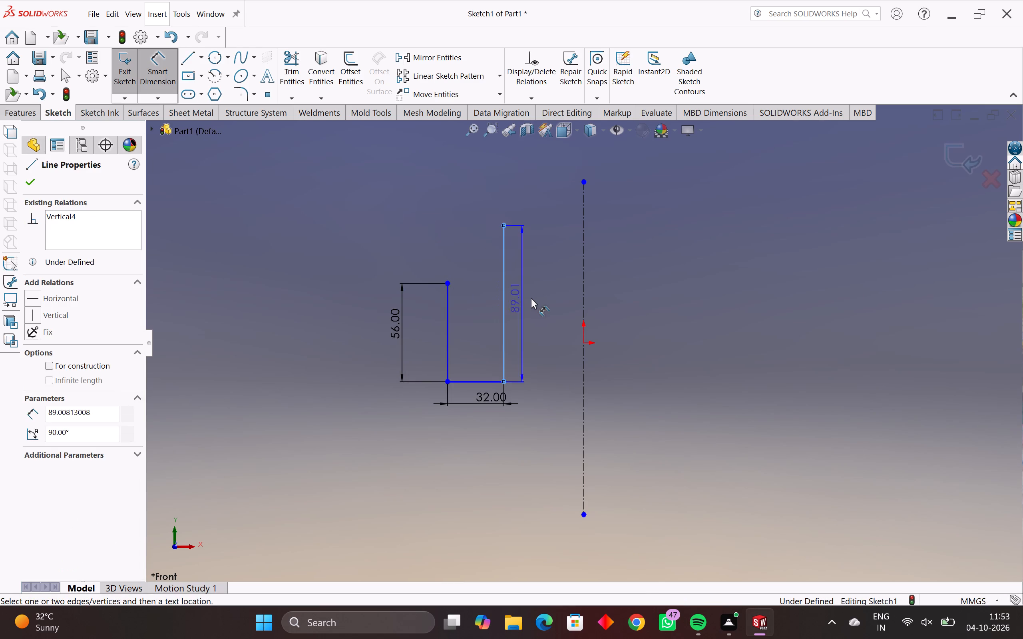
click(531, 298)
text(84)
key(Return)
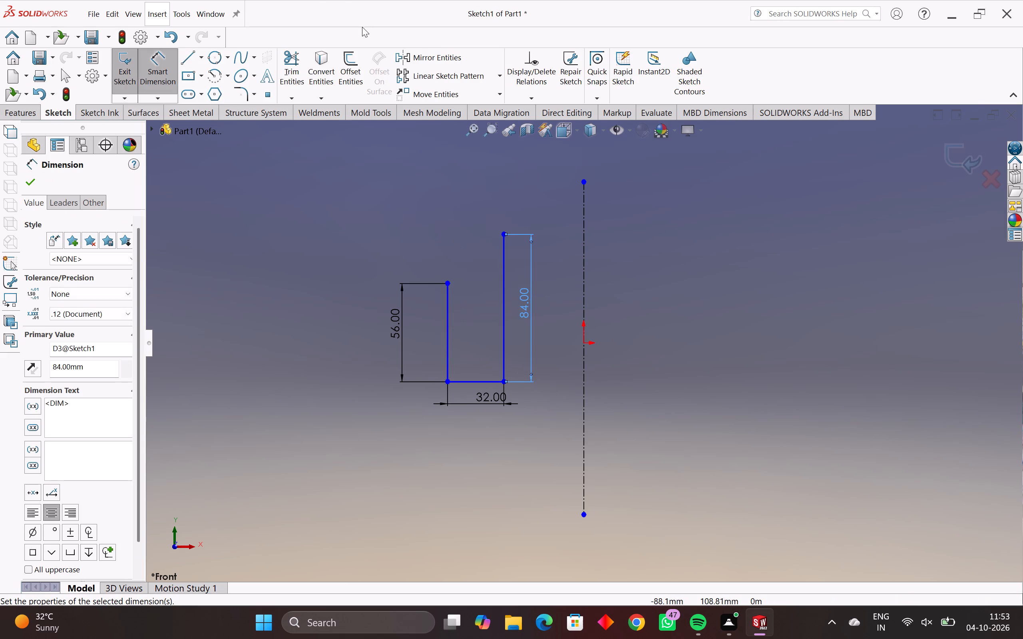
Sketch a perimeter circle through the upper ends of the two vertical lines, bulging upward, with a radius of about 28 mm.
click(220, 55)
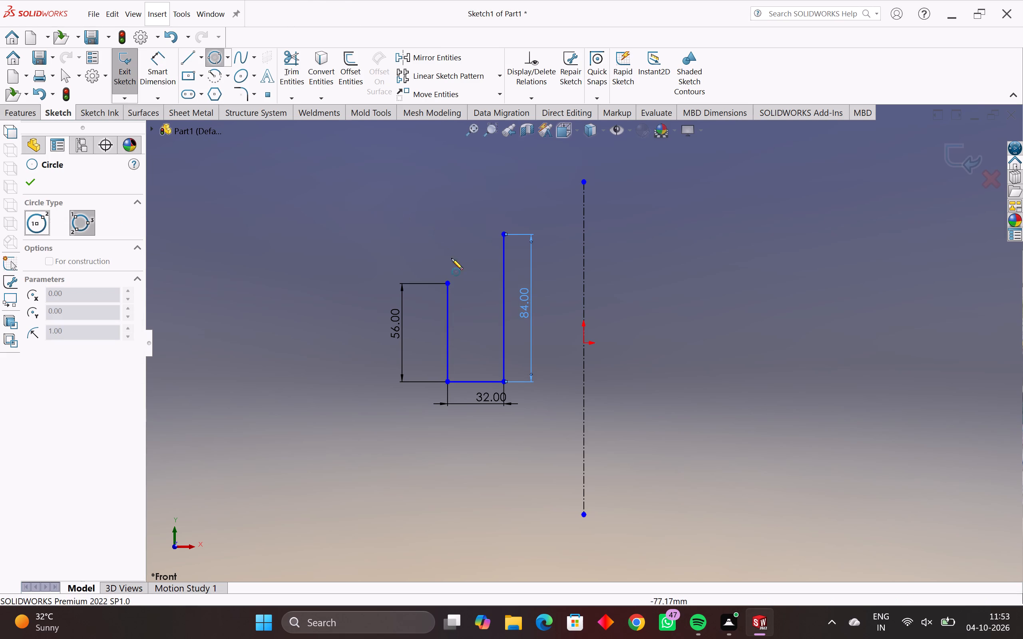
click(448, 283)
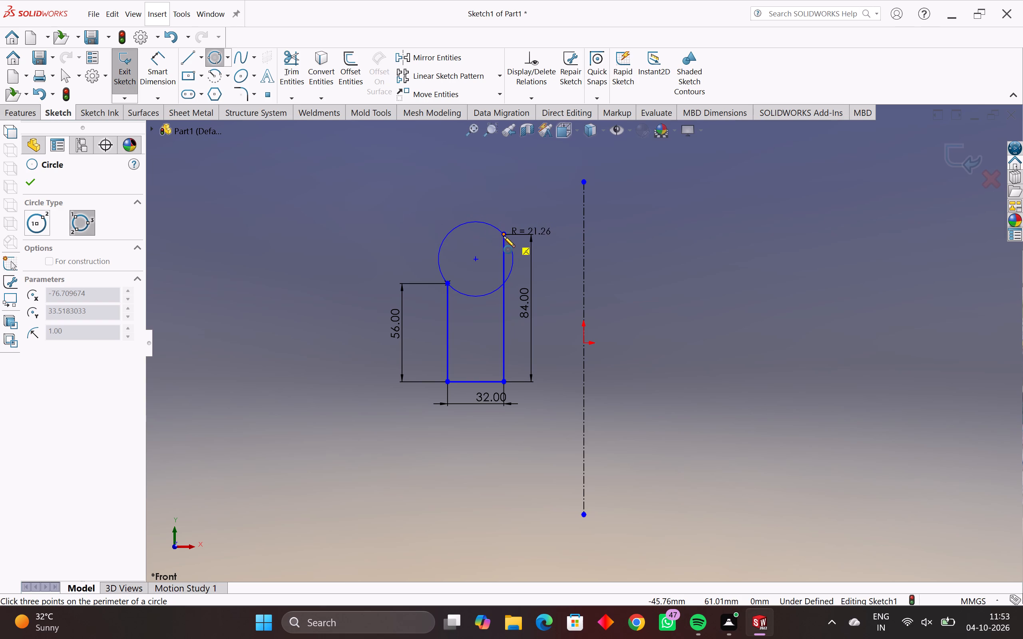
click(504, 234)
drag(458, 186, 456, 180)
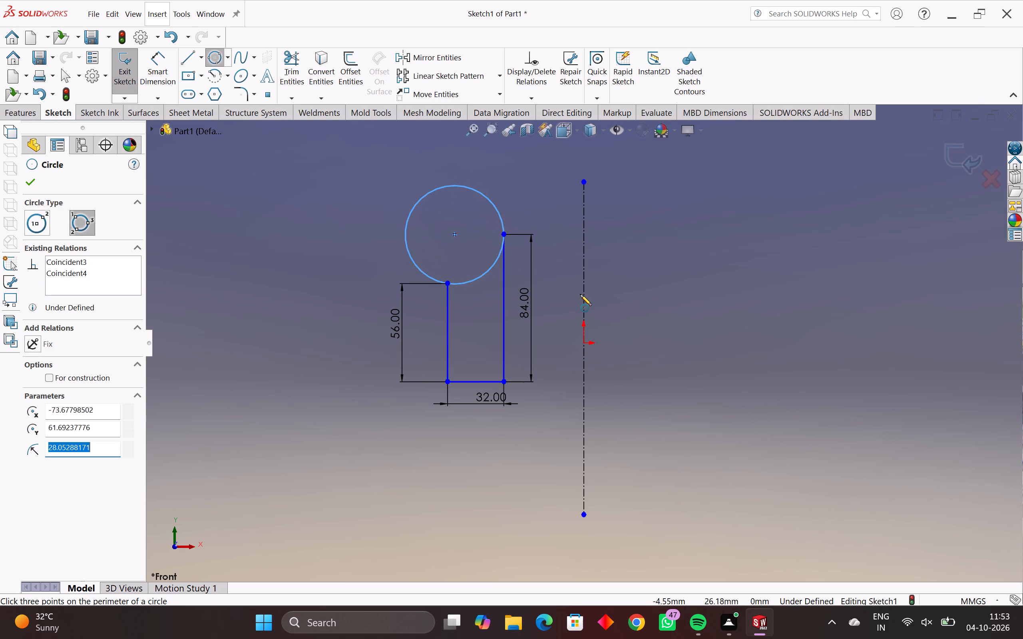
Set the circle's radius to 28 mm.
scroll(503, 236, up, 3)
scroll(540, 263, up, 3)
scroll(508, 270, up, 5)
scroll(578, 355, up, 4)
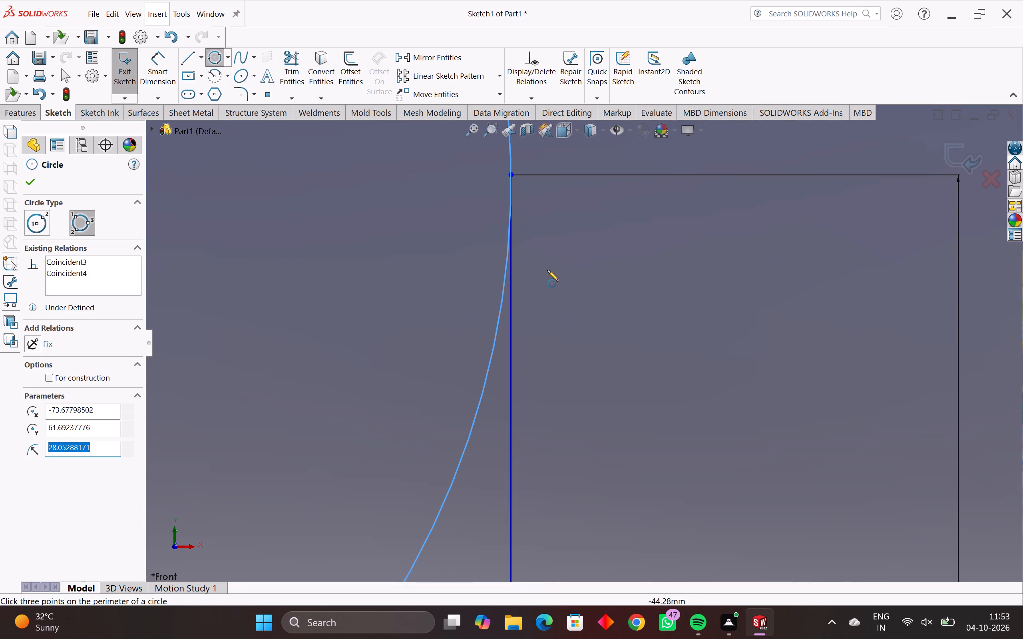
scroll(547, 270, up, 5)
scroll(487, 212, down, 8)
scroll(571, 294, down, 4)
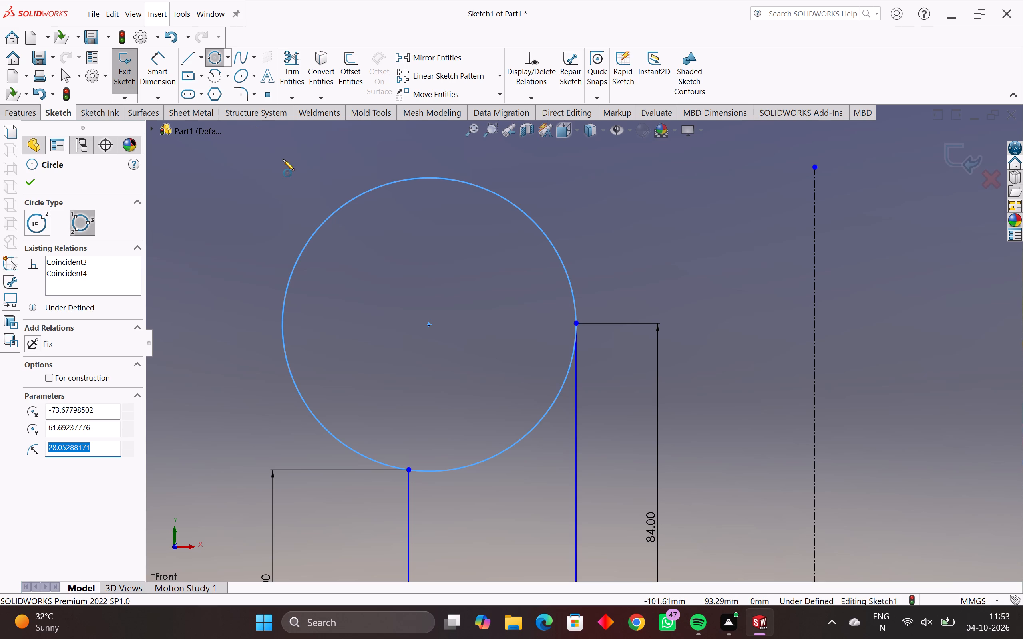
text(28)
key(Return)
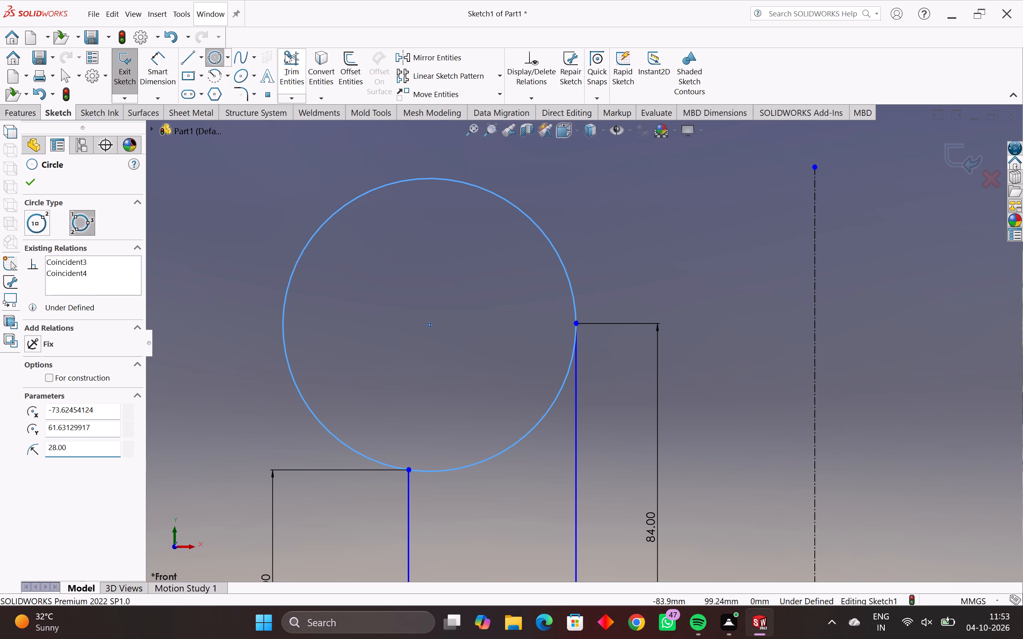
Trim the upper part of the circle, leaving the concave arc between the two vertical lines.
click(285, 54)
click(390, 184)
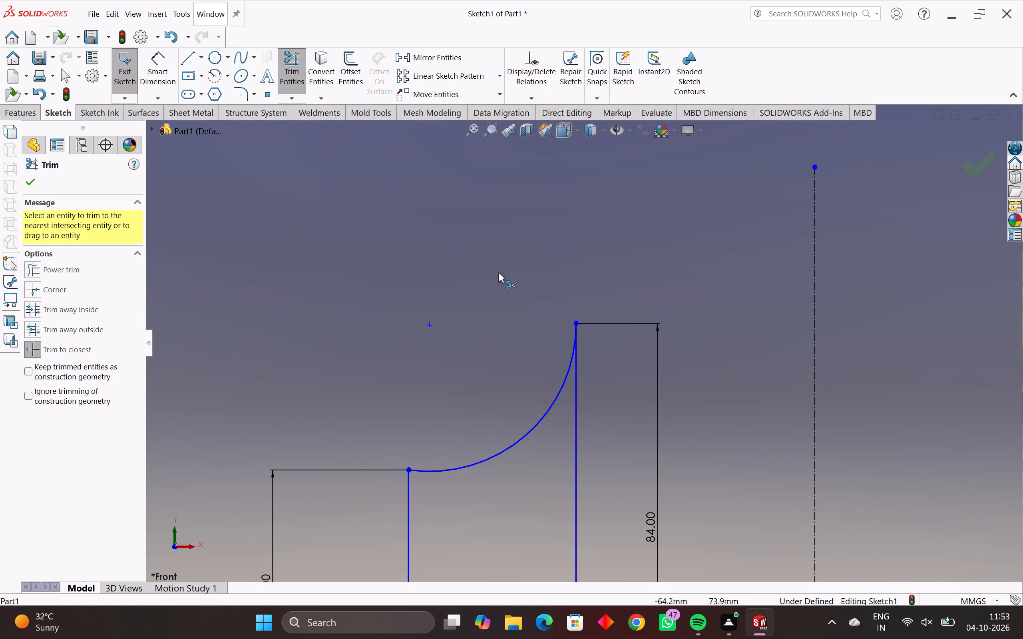
Trim away the inner vertical line and the concave arc.
scroll(619, 366, down, 7)
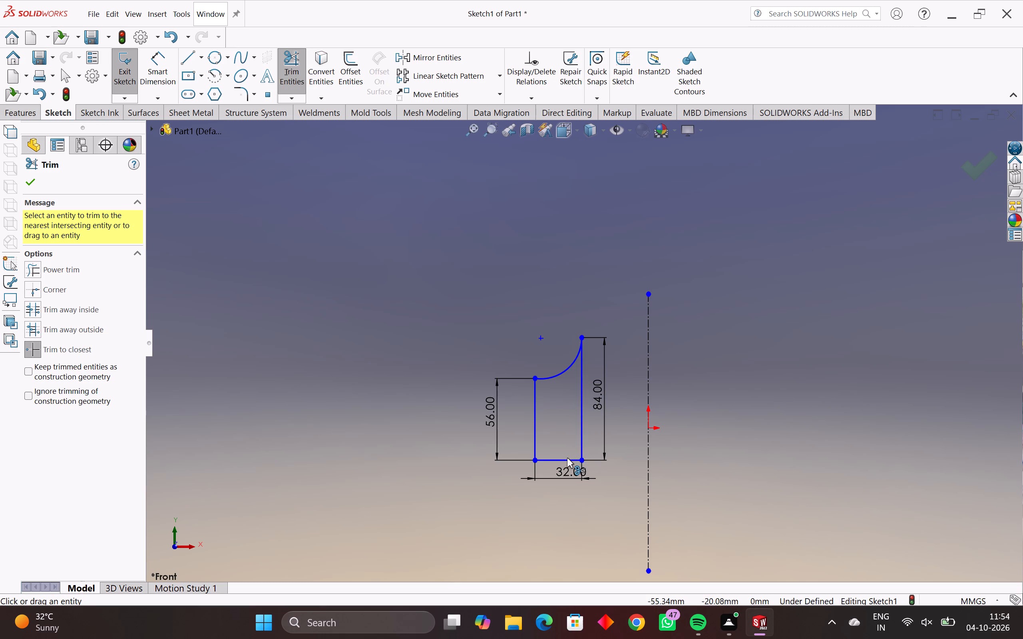
click(582, 428)
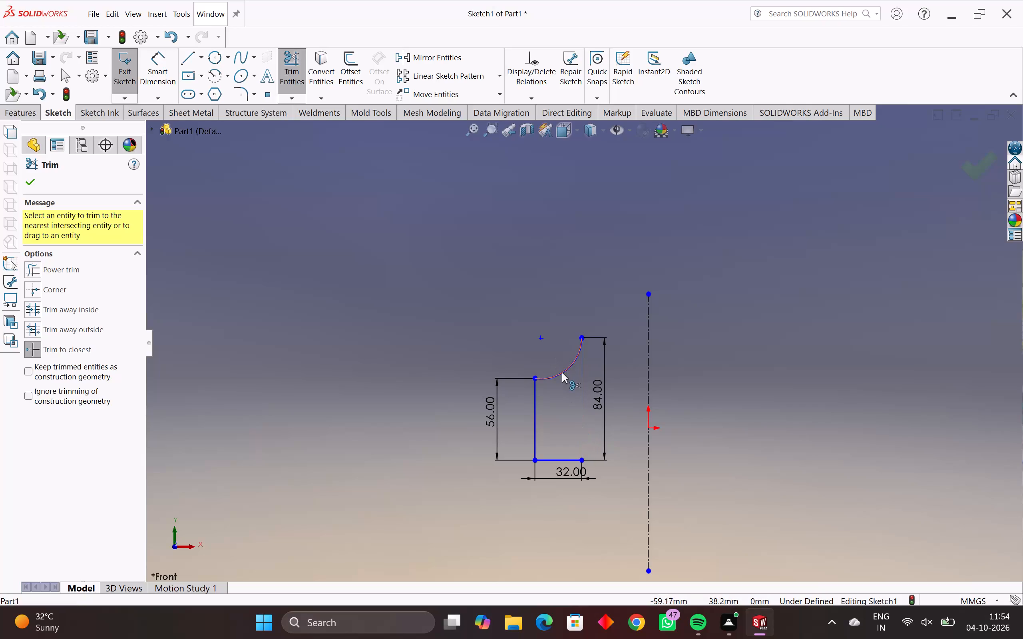
click(562, 373)
key(Escape)
key(Escape)
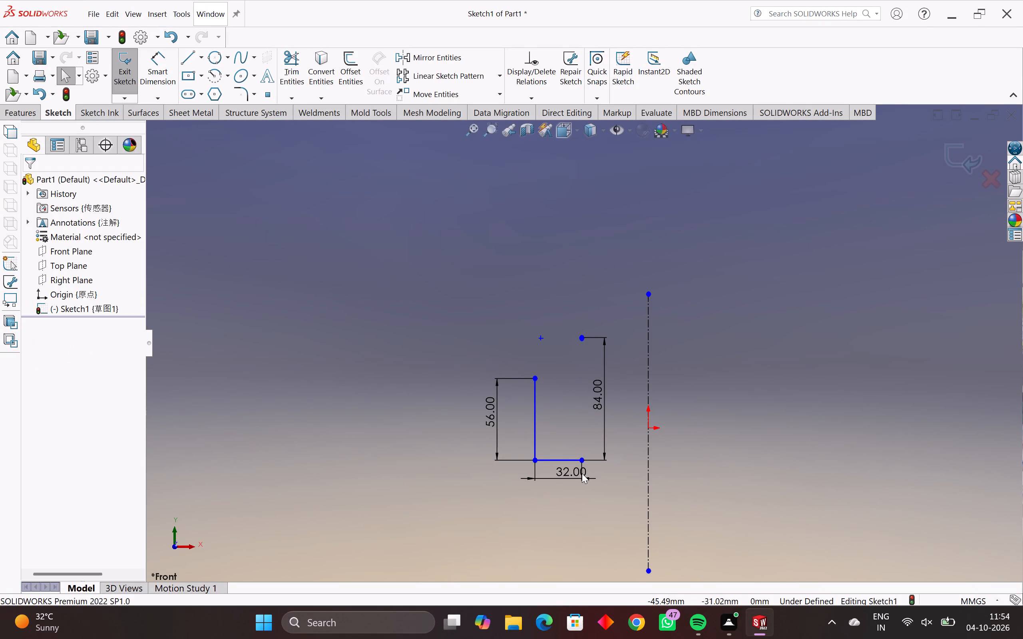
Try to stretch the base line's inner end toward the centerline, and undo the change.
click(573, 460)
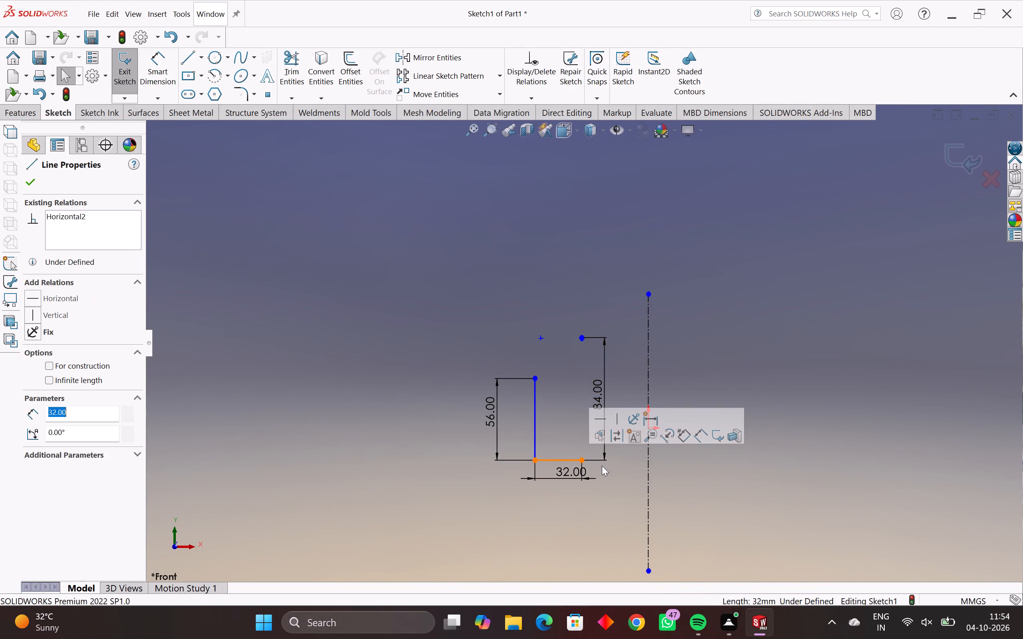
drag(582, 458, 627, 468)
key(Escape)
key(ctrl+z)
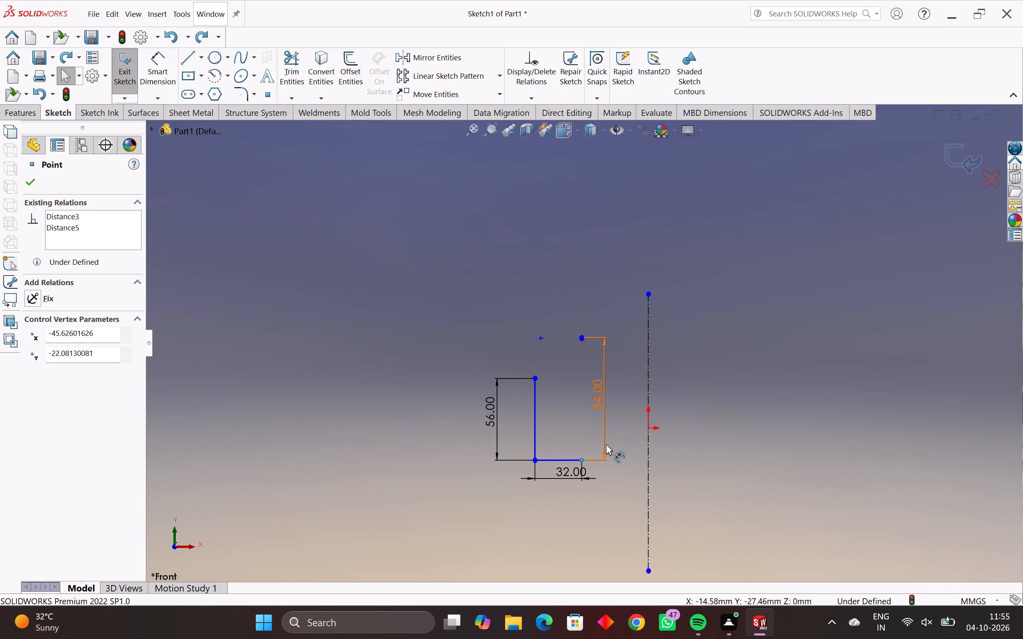
Delete the base line together with the leftover points and dimensions of the inner side.
click(572, 459)
drag(612, 318, 569, 504)
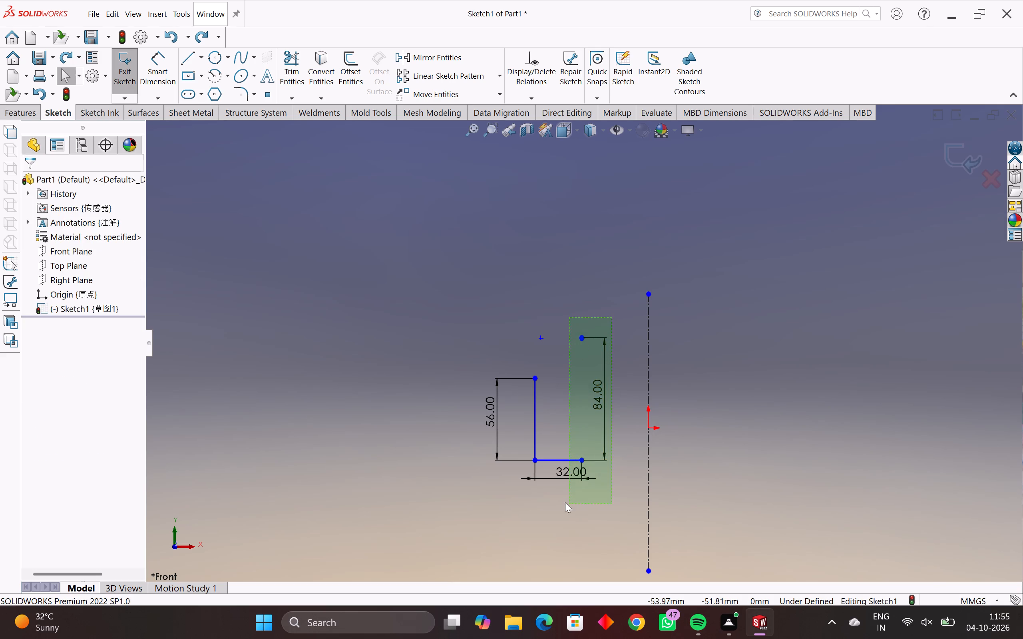
key(Delete)
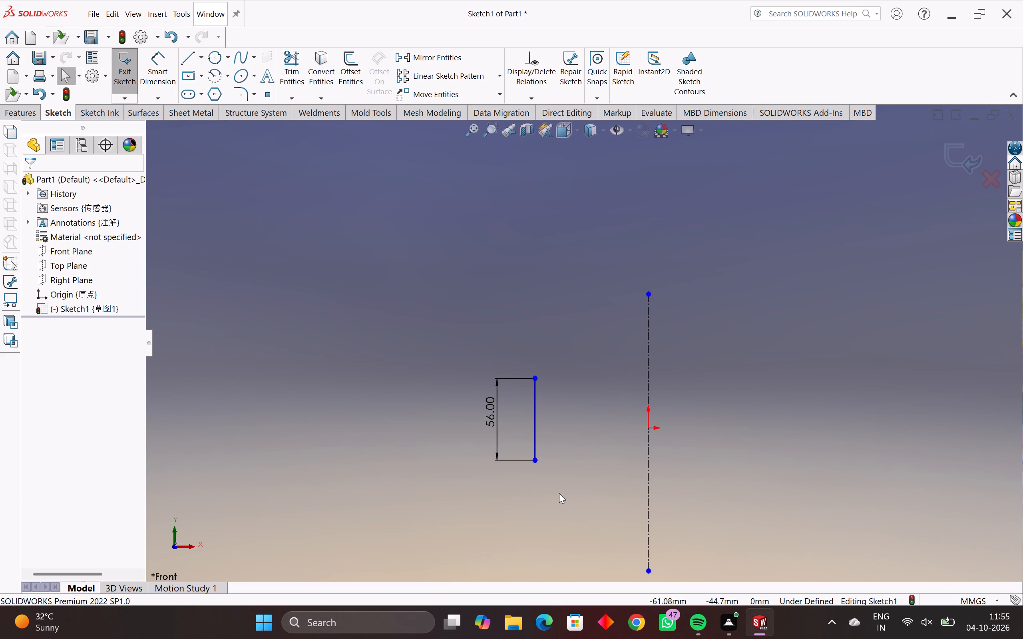
Draw a horizontal base line about 159 mm long from the outer vertical line's lower end across the centerline.
key(l)
click(536, 459)
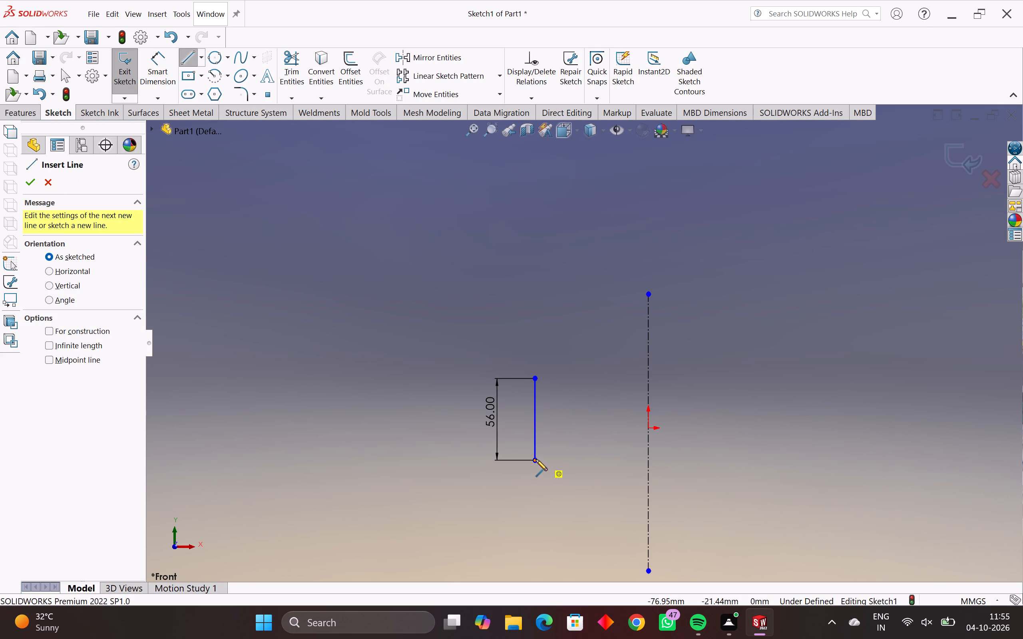
click(766, 461)
key(Escape)
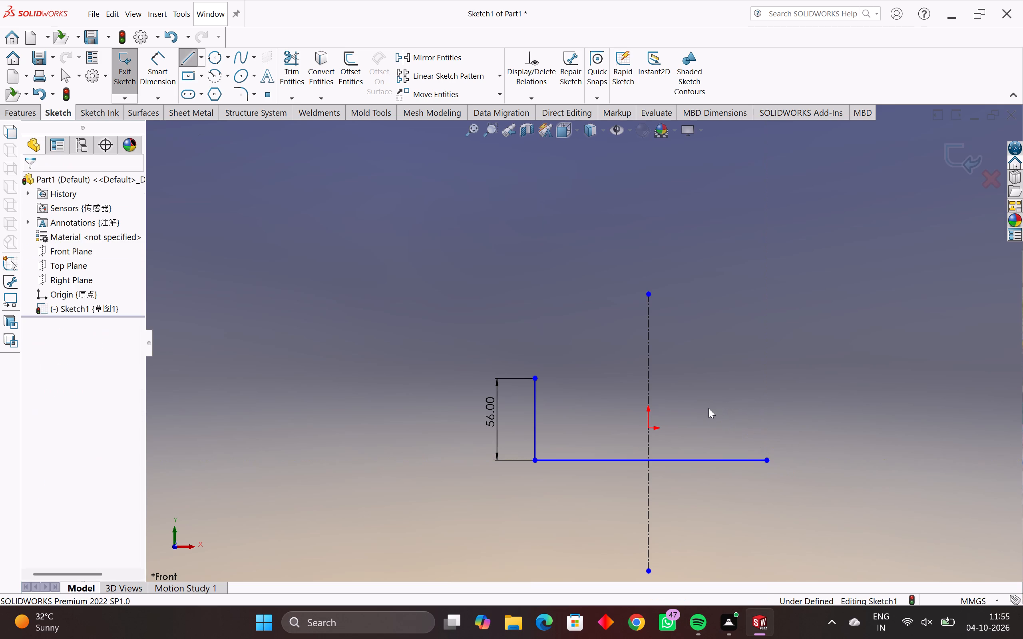
Dimension the new base line at 54 mm.
click(162, 60)
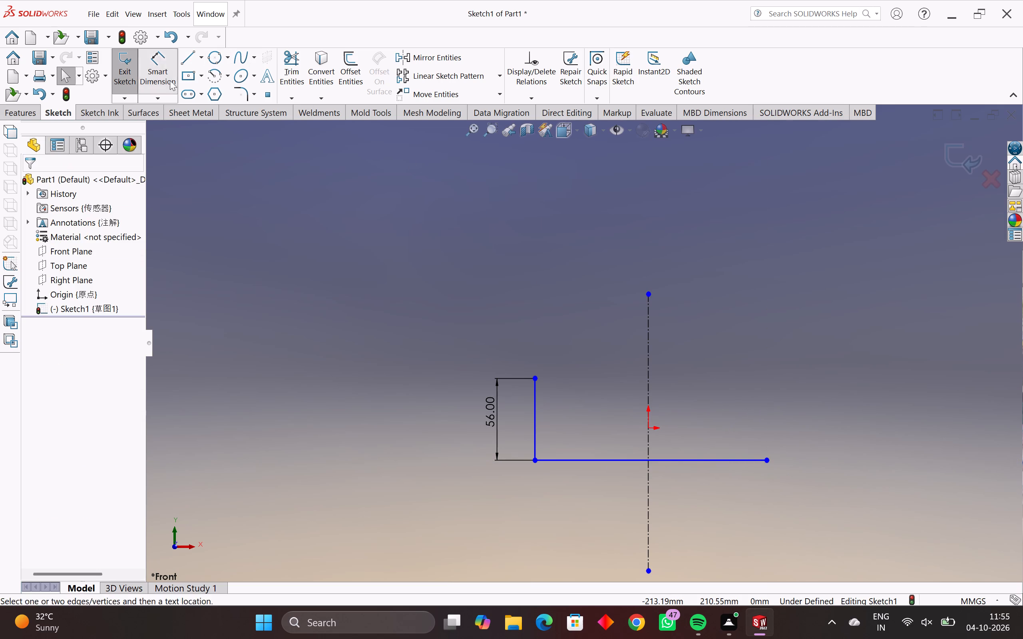
click(612, 461)
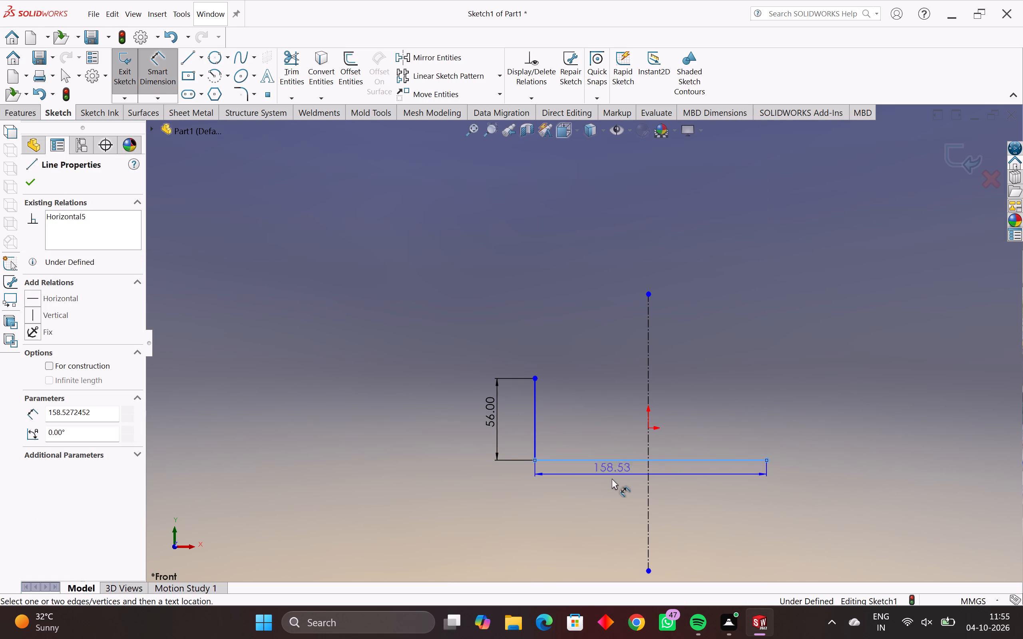
click(612, 484)
text(54)
key(Return)
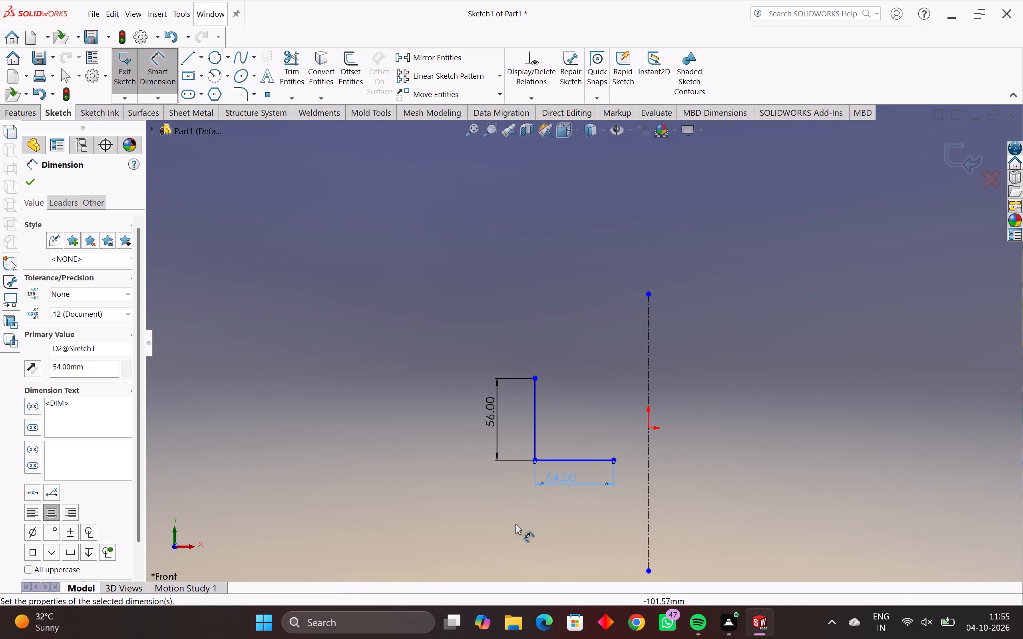
Draw a vertical line about 87 mm long upward from the inner end of the base line.
scroll(569, 540, up, 1)
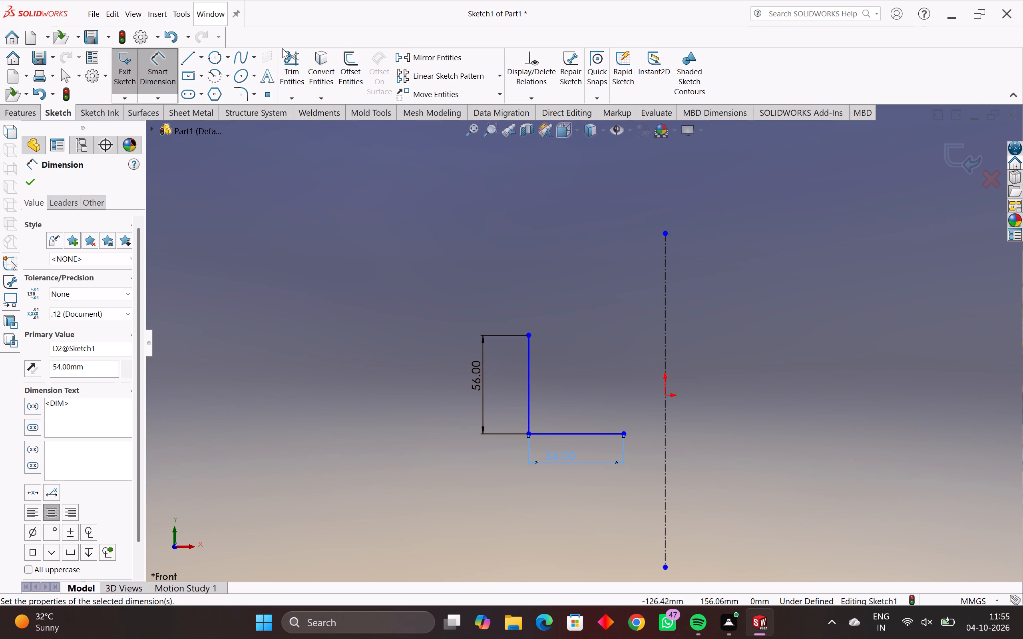
click(183, 62)
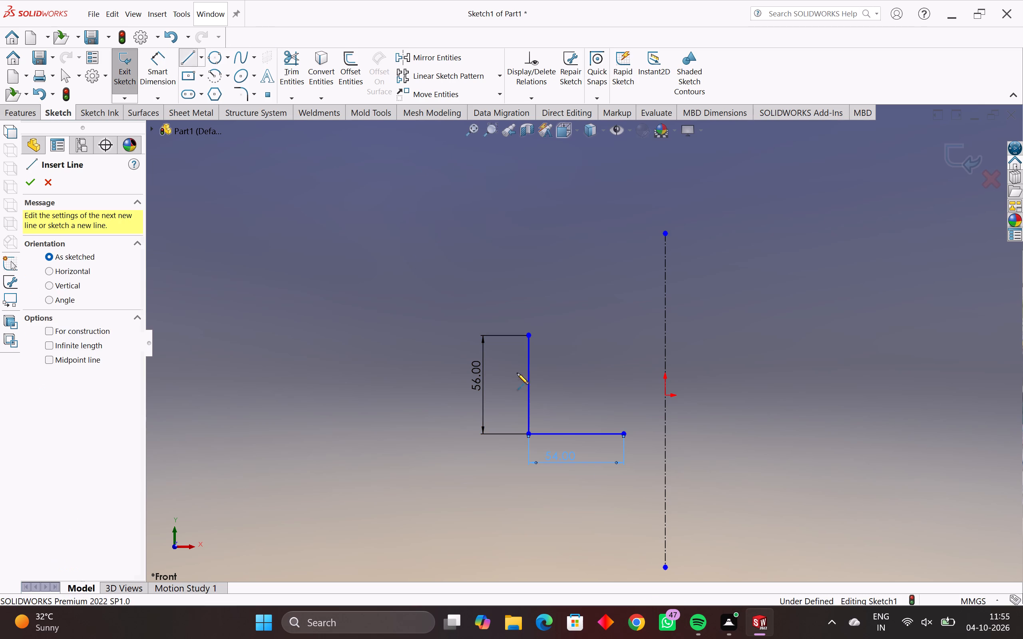
click(624, 432)
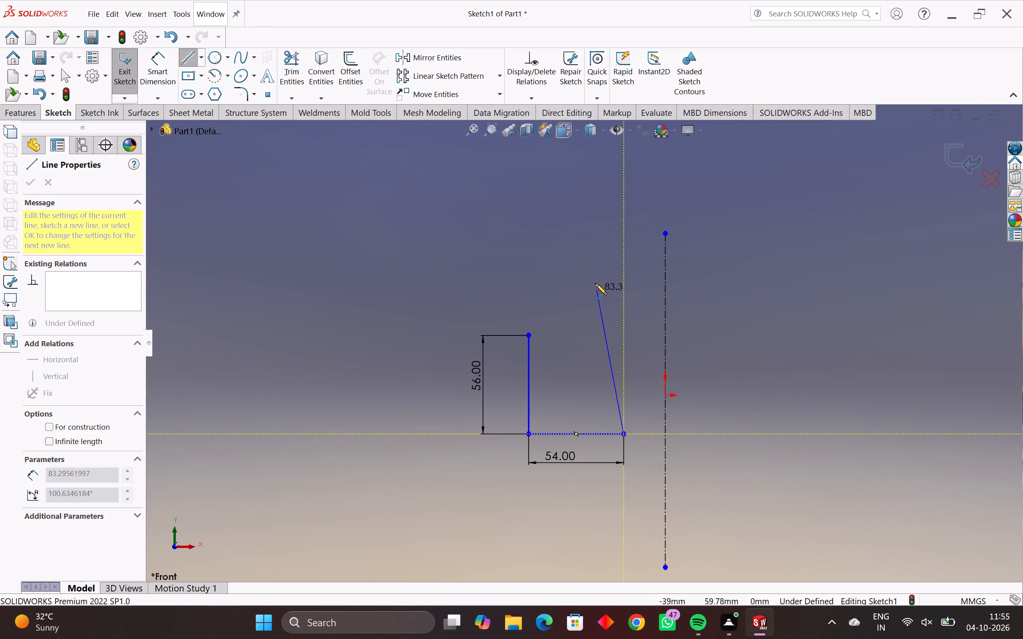
click(624, 280)
key(Escape)
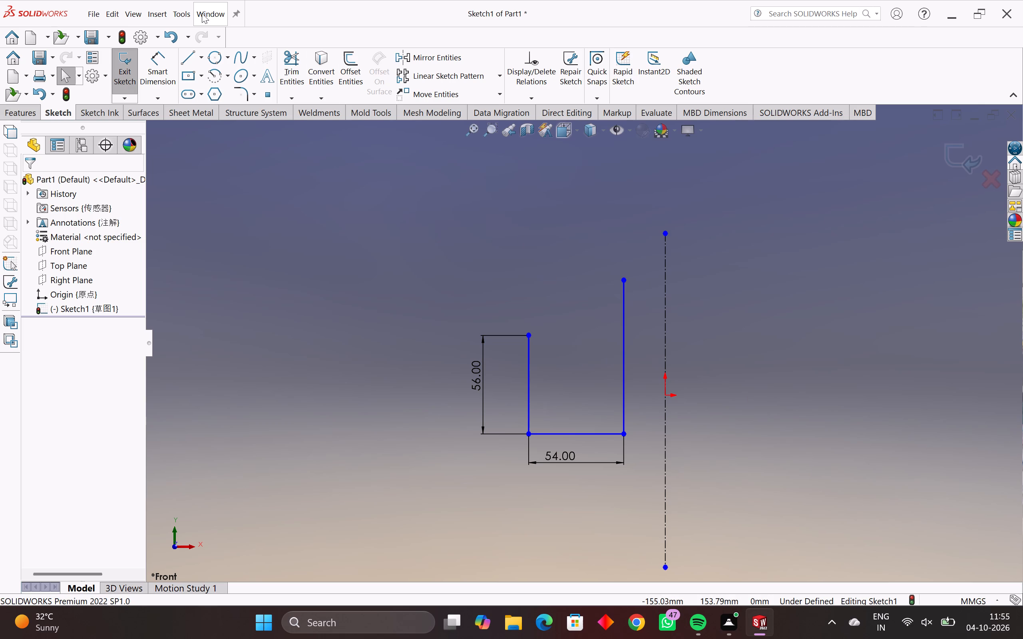
Dimension the inner vertical line at 84 mm.
click(155, 53)
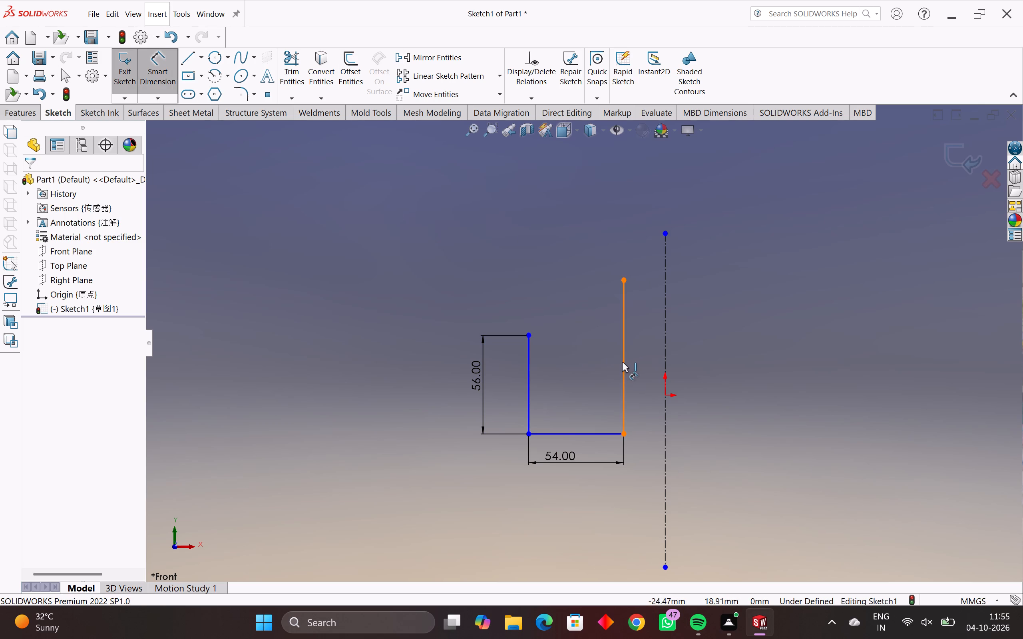
click(622, 362)
click(642, 367)
text(84)
key(Return)
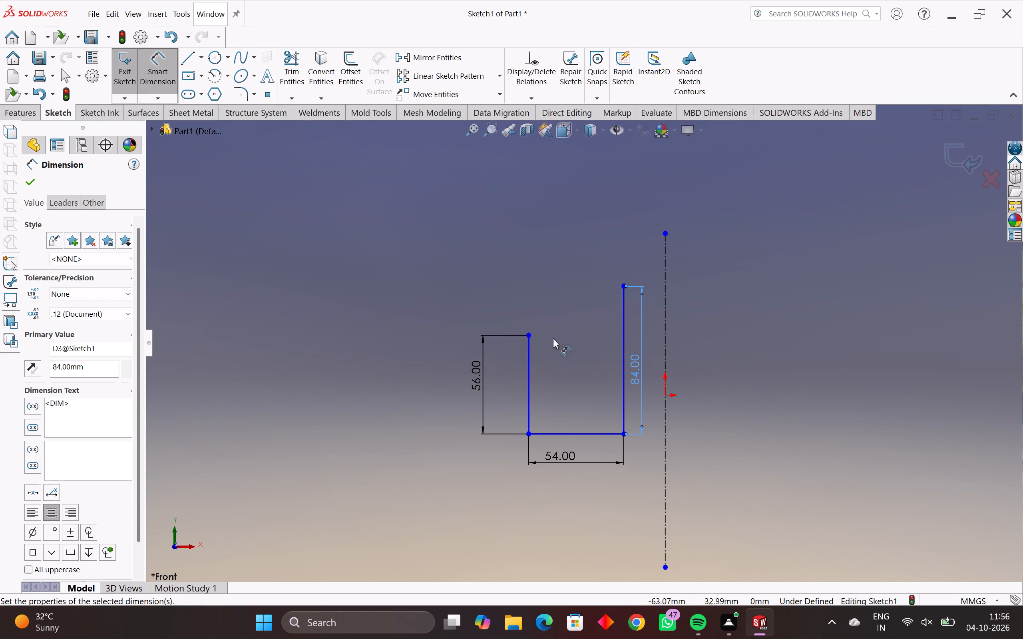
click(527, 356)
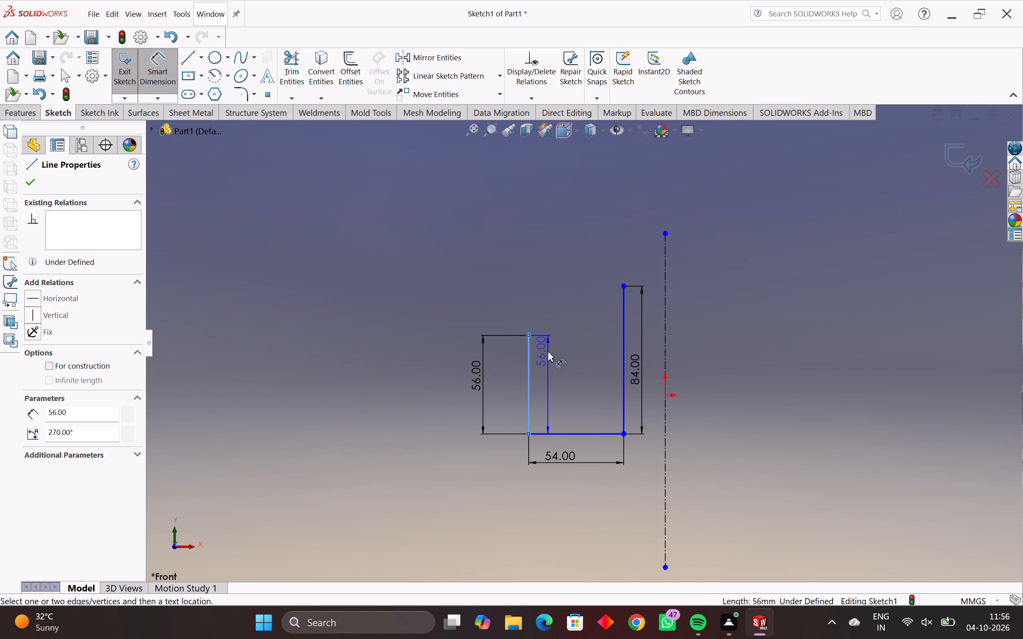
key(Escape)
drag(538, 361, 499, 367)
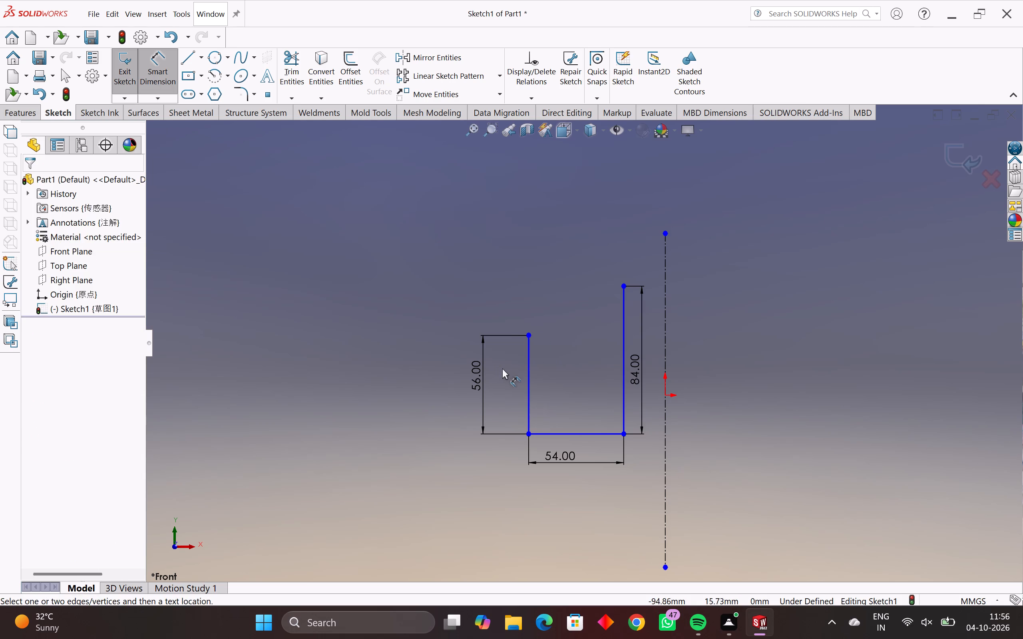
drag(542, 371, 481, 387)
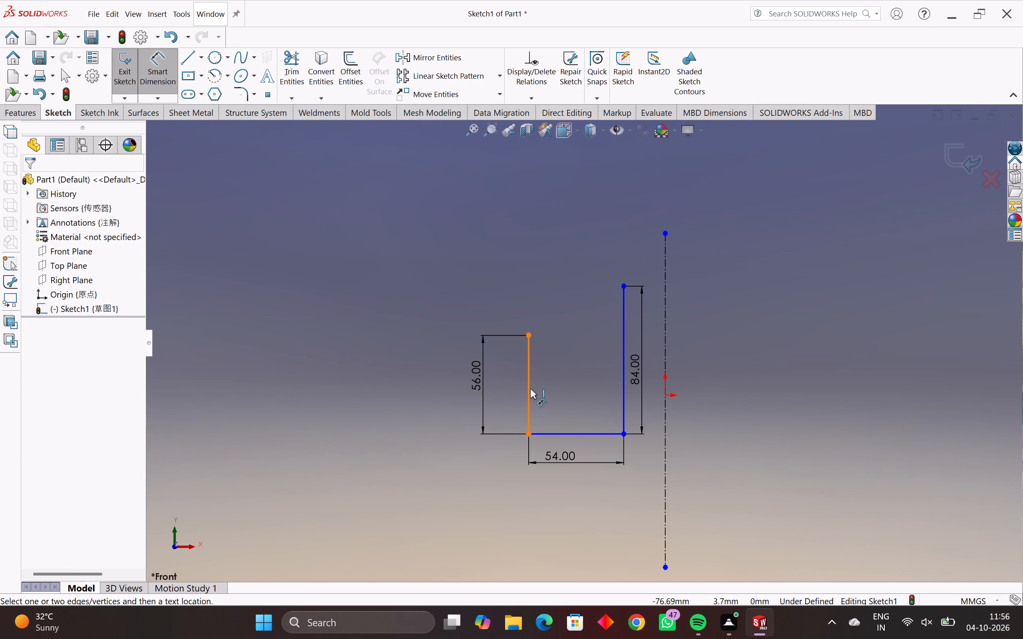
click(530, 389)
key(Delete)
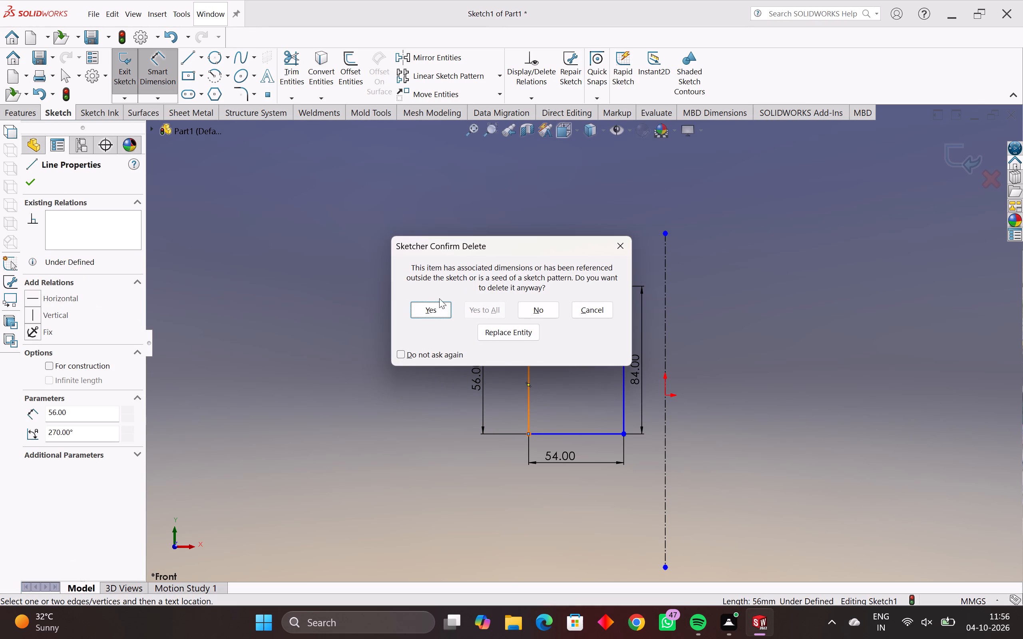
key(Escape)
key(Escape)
Set the outer vertical line's length to 84 mm.
double_click(476, 363)
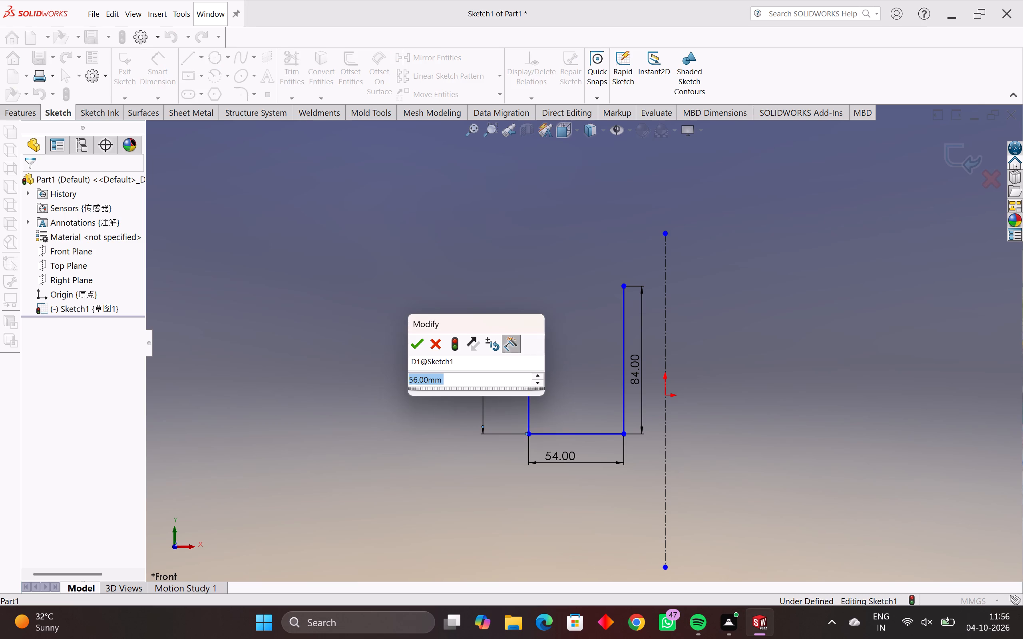
key(8)
key(4)
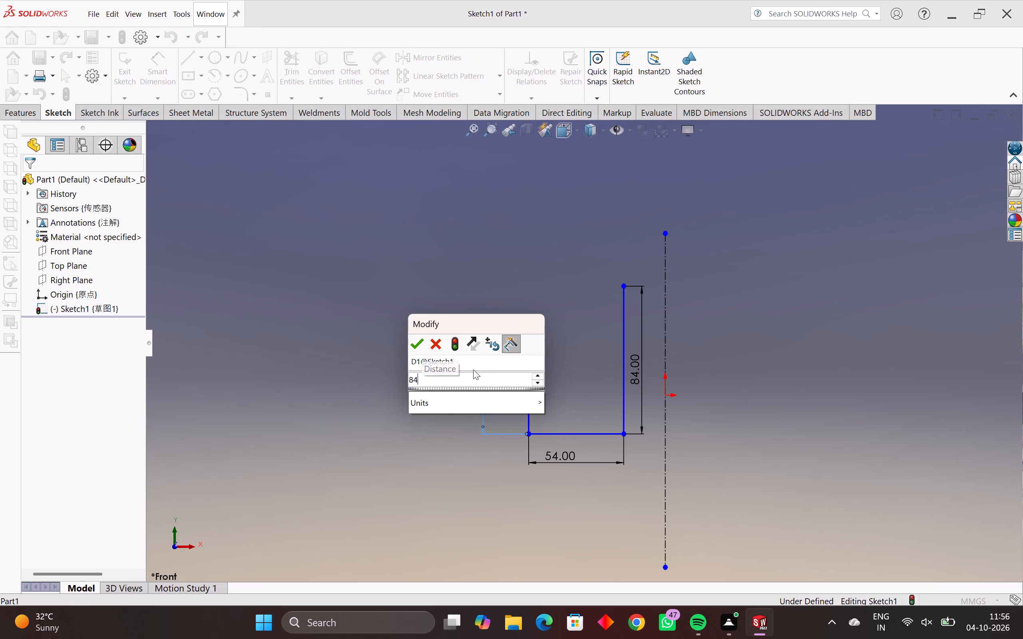
key(Return)
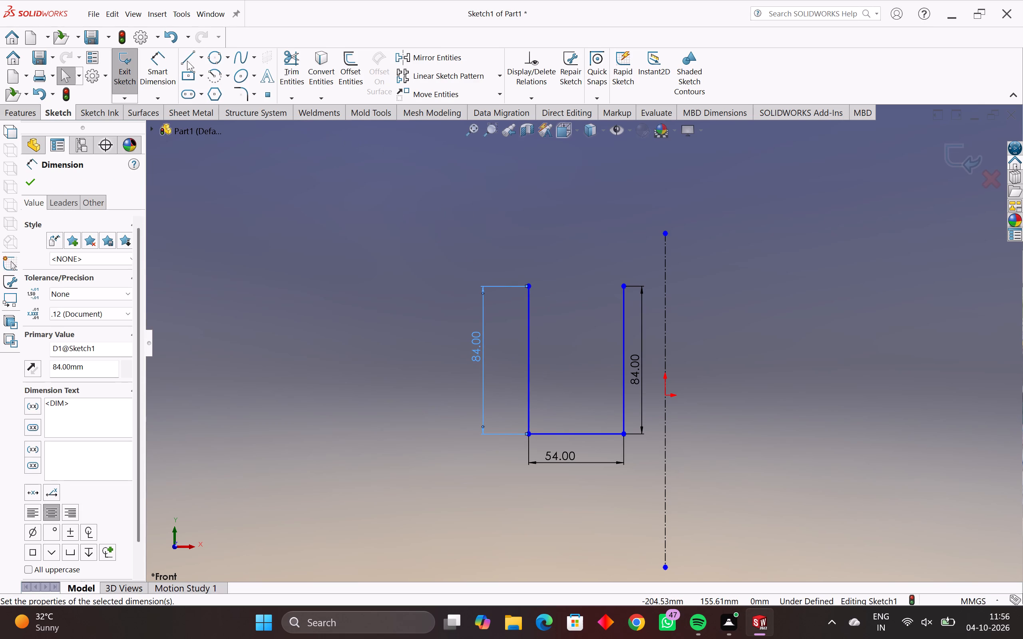
Close the leg profile with a horizontal line joining the upper ends of the two vertical sides.
key(l)
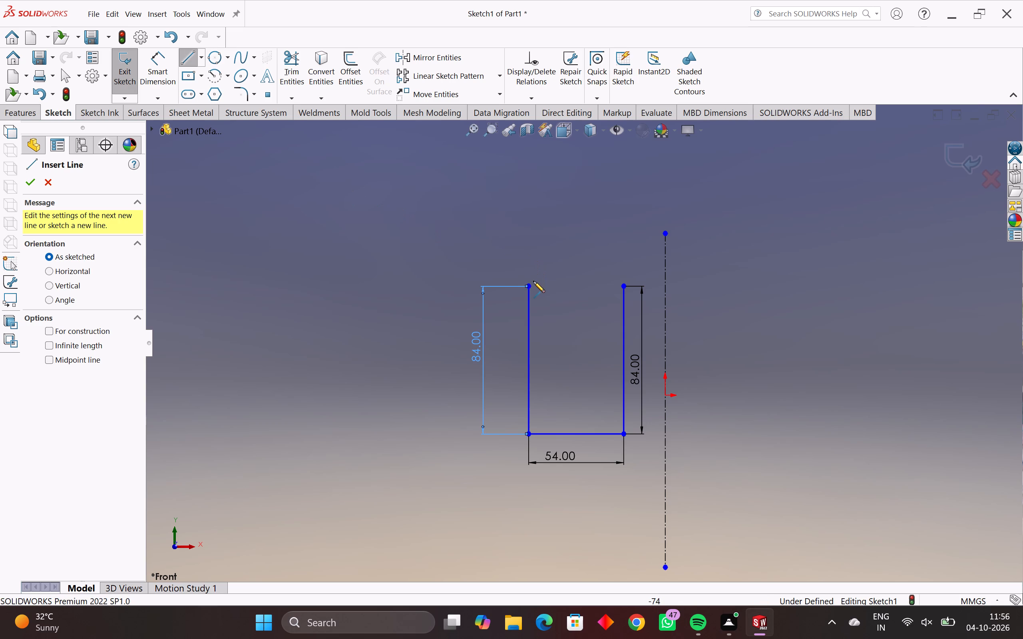
click(530, 286)
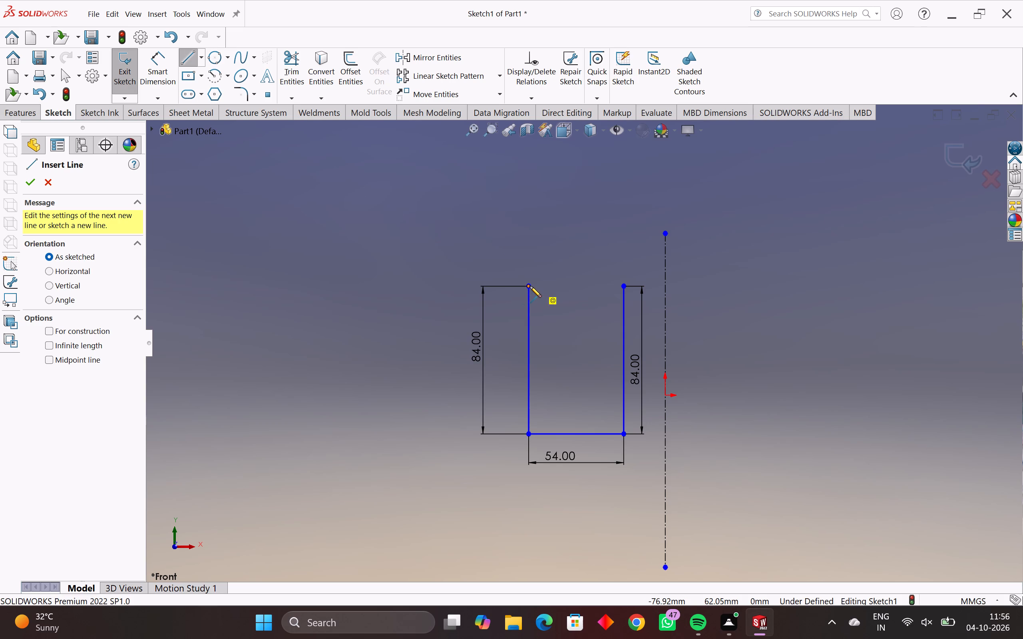
click(624, 285)
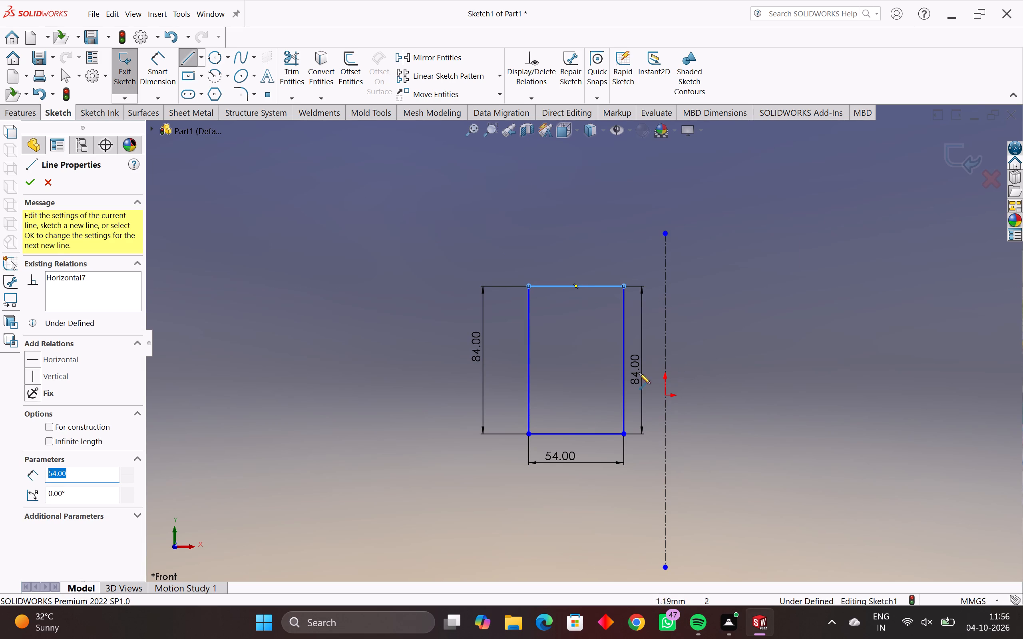
key(Escape)
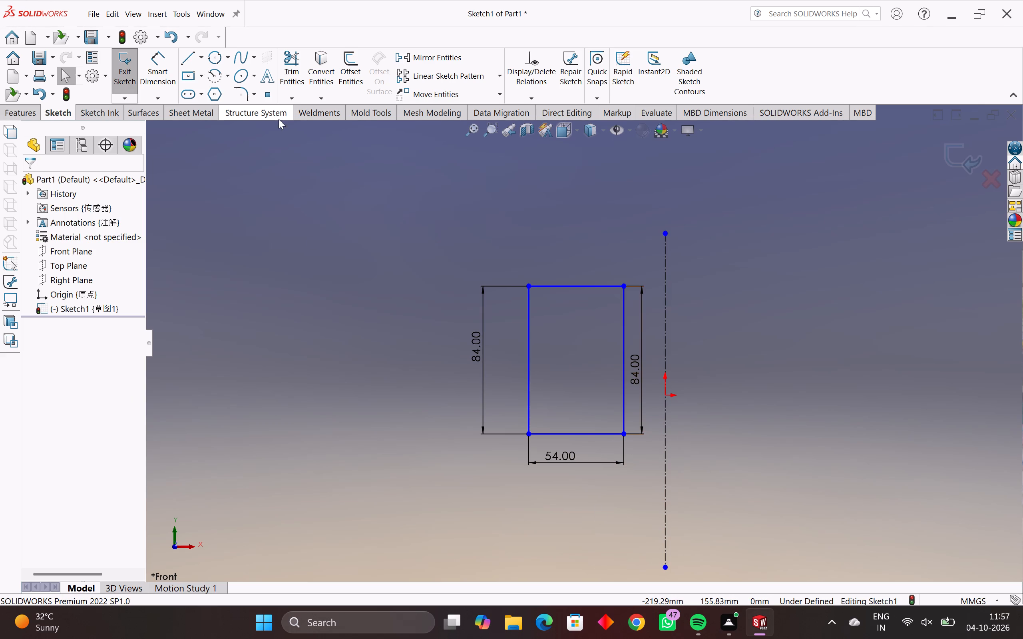
Dimension the distance from the profile's lower inner corner to the centerline at 12 mm.
click(165, 62)
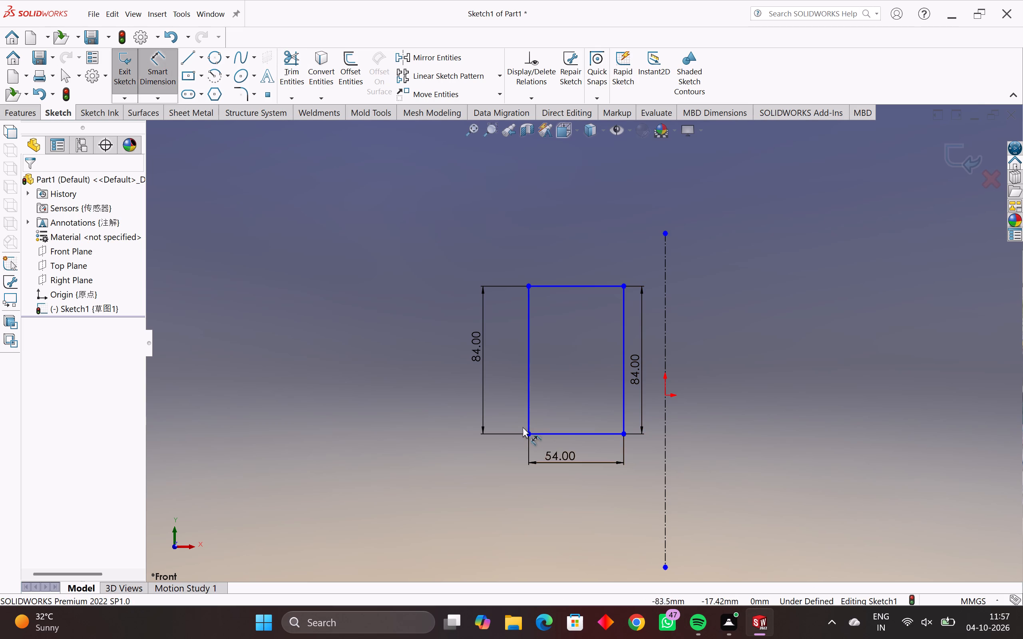
click(623, 434)
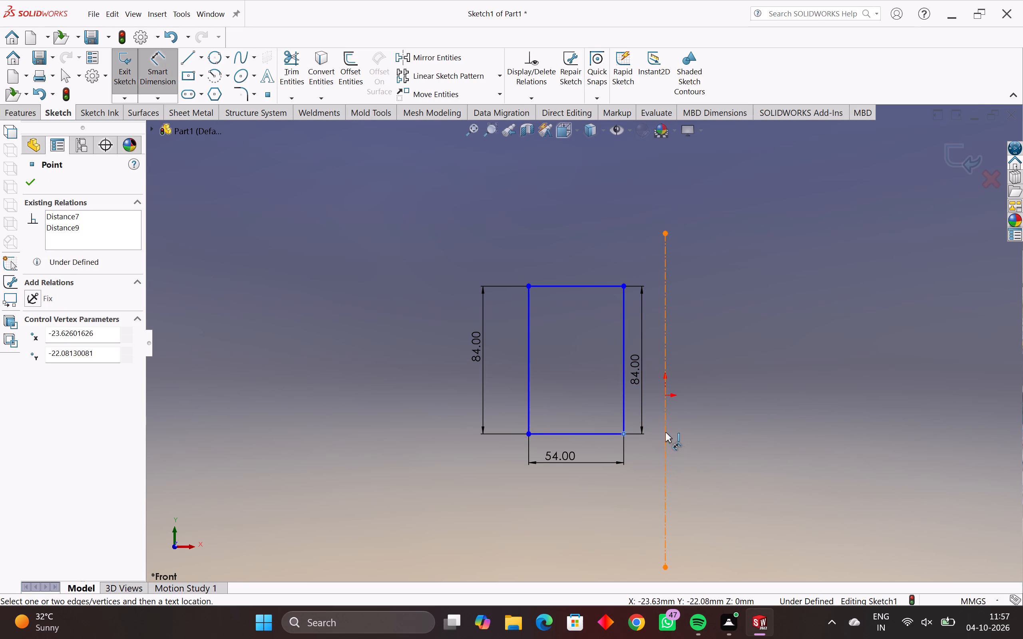
click(665, 432)
click(650, 456)
text(12)
key(Return)
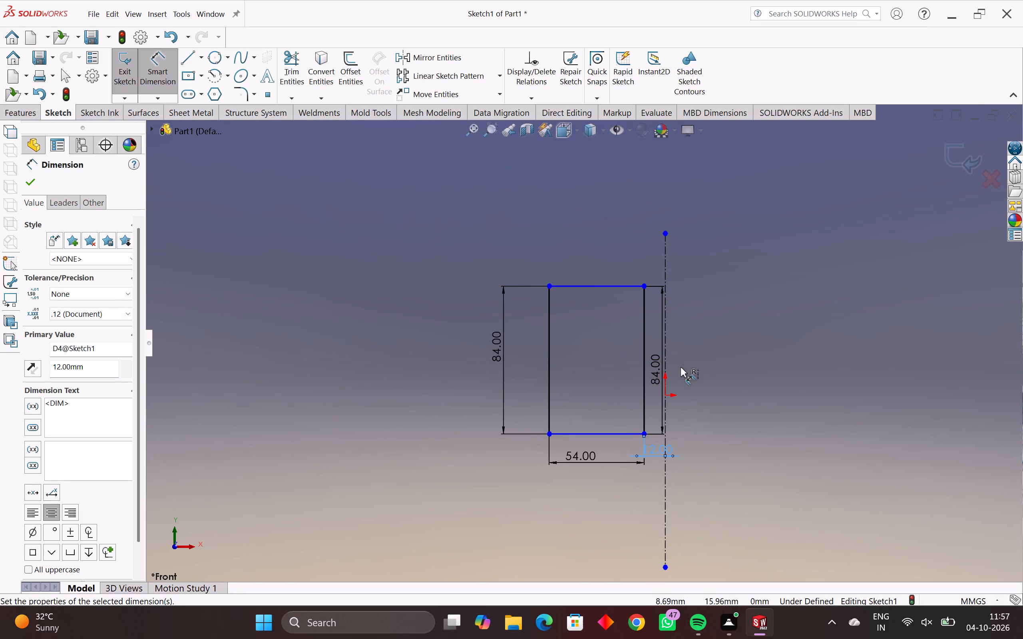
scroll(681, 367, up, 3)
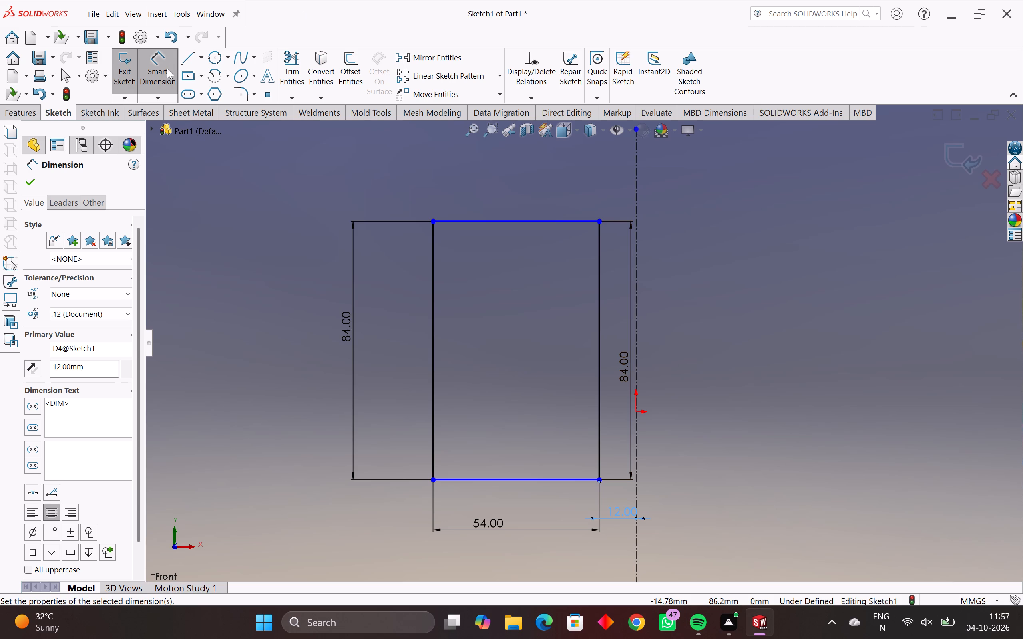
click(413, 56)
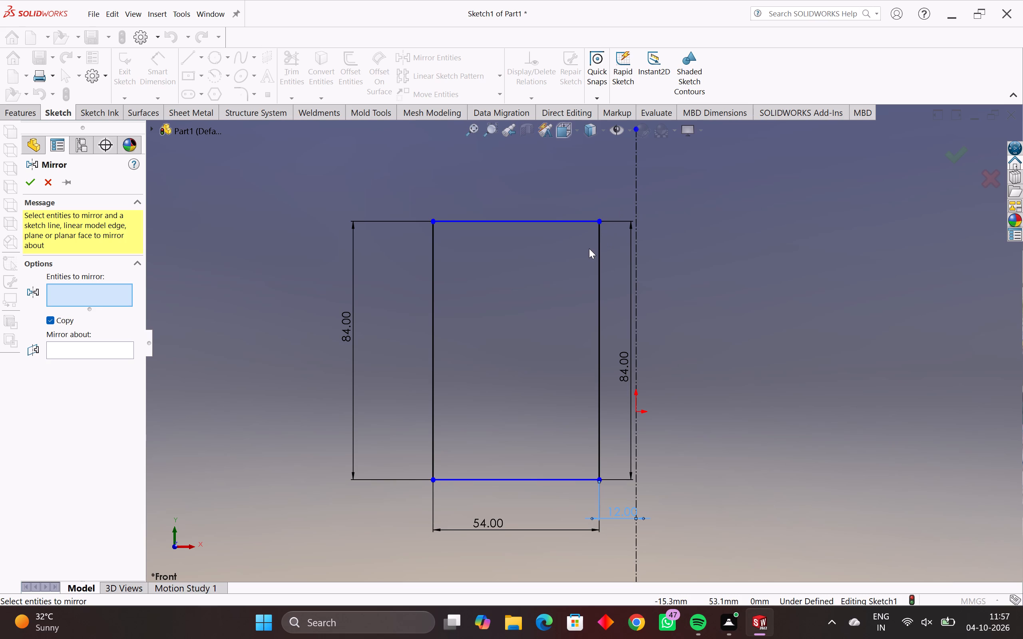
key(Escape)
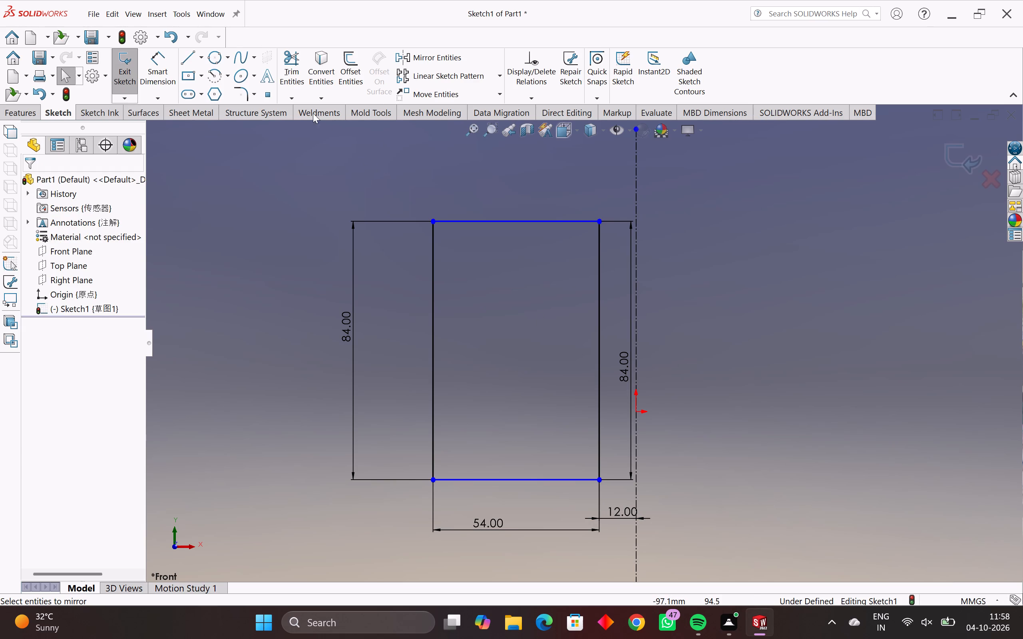
Sketch two vertically aligned circles inside the rectangle, the upper with about 10.7 mm radius and the lower about 11.5 mm.
click(215, 55)
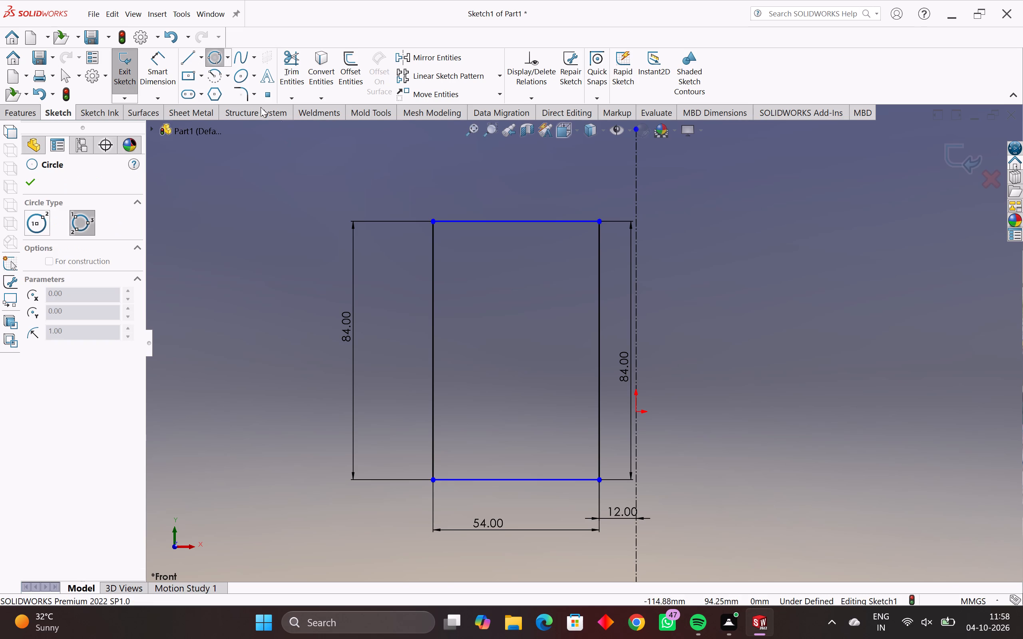
click(40, 218)
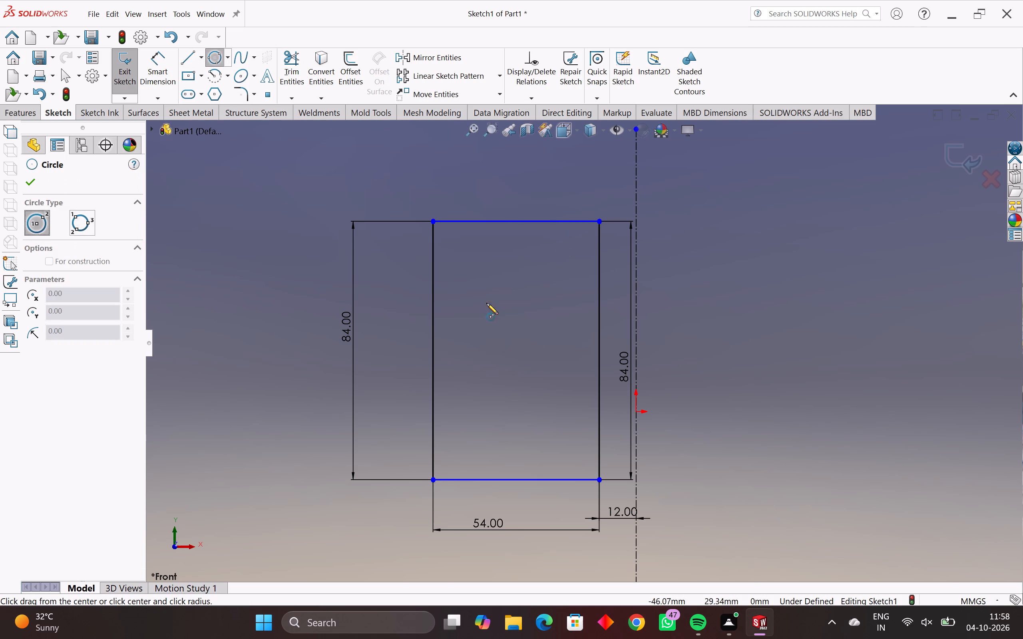
click(486, 310)
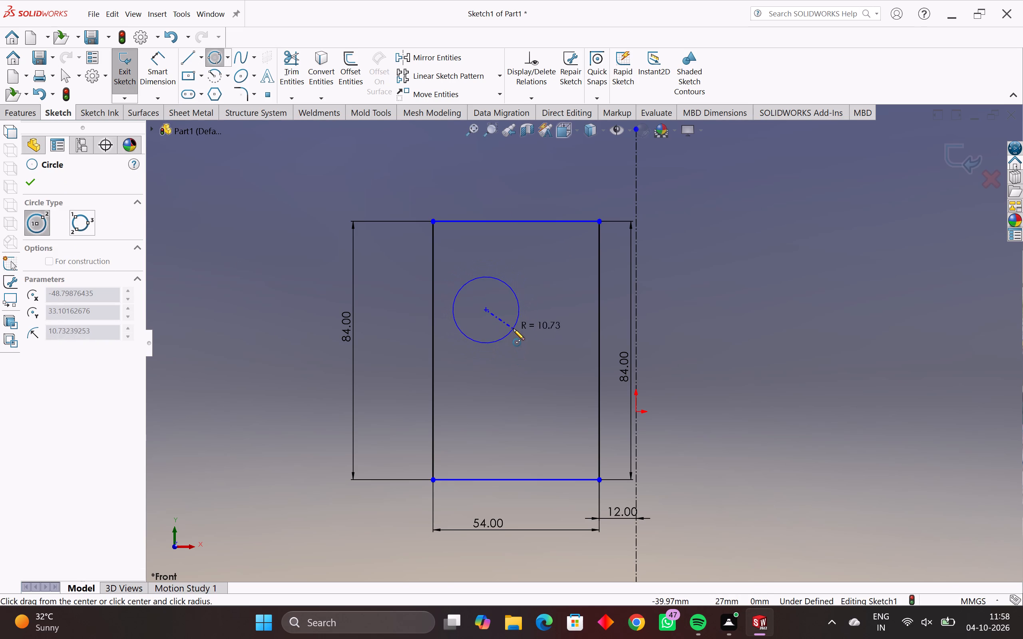
click(513, 329)
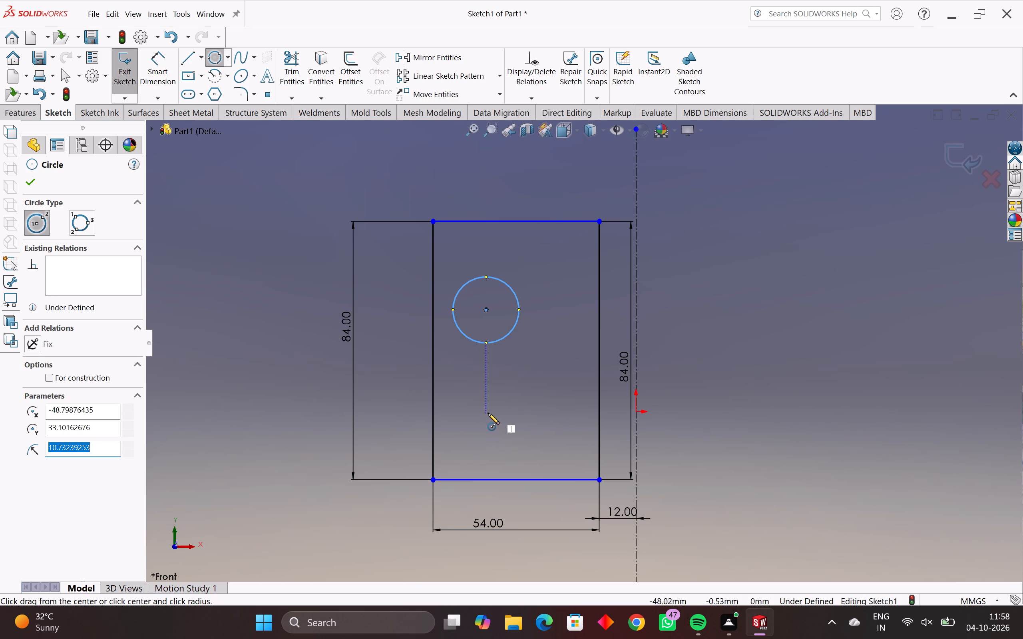
click(486, 410)
click(508, 439)
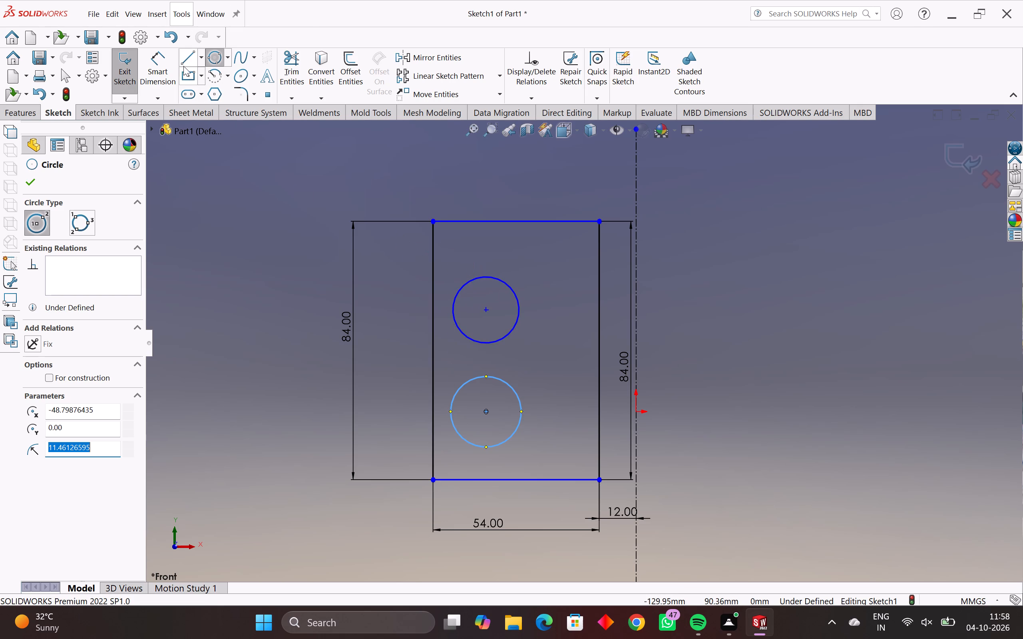
Dimension the upper and lower circles at 16 mm diameter each.
click(166, 62)
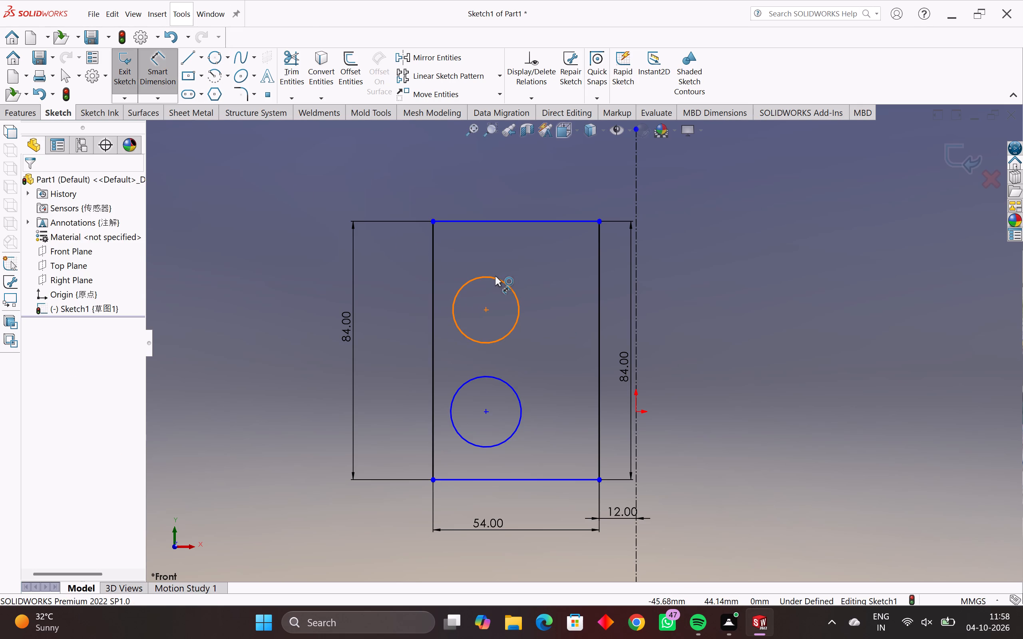
click(495, 276)
click(499, 261)
text(16)
key(Return)
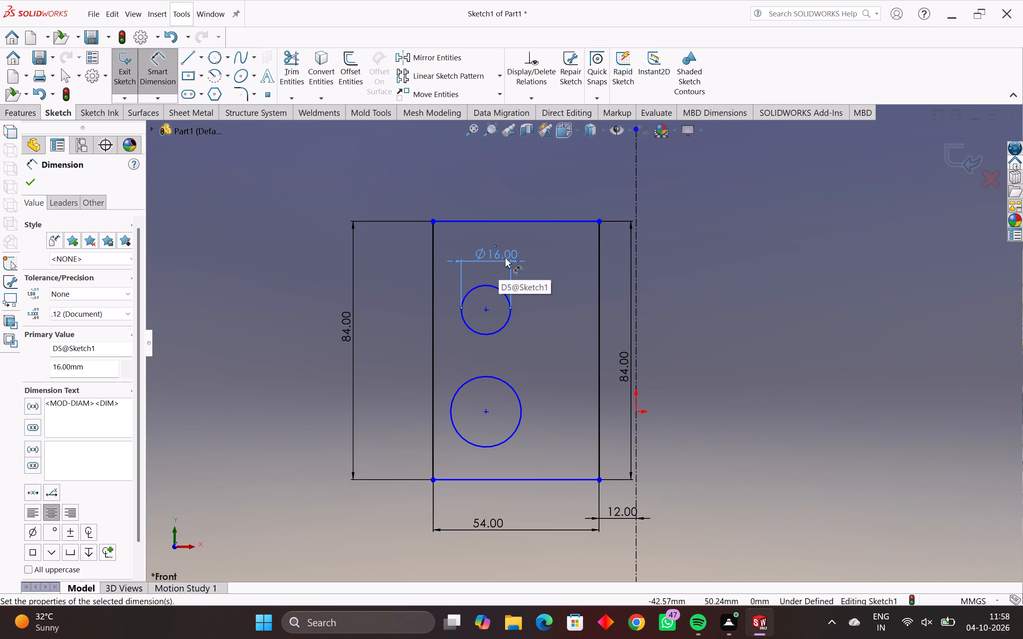
click(488, 448)
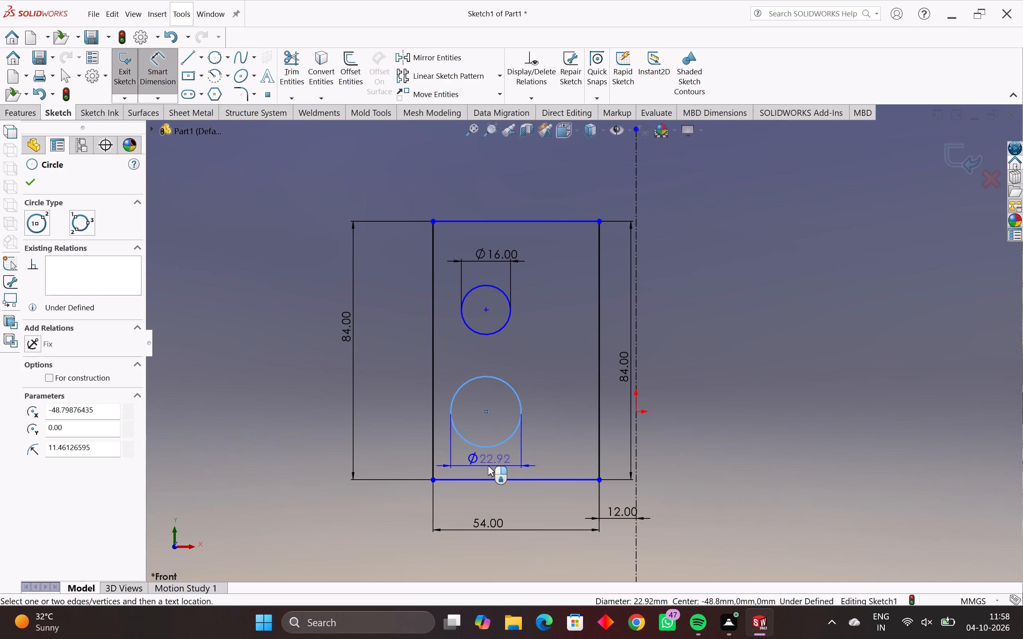
click(488, 465)
key(1)
key(6)
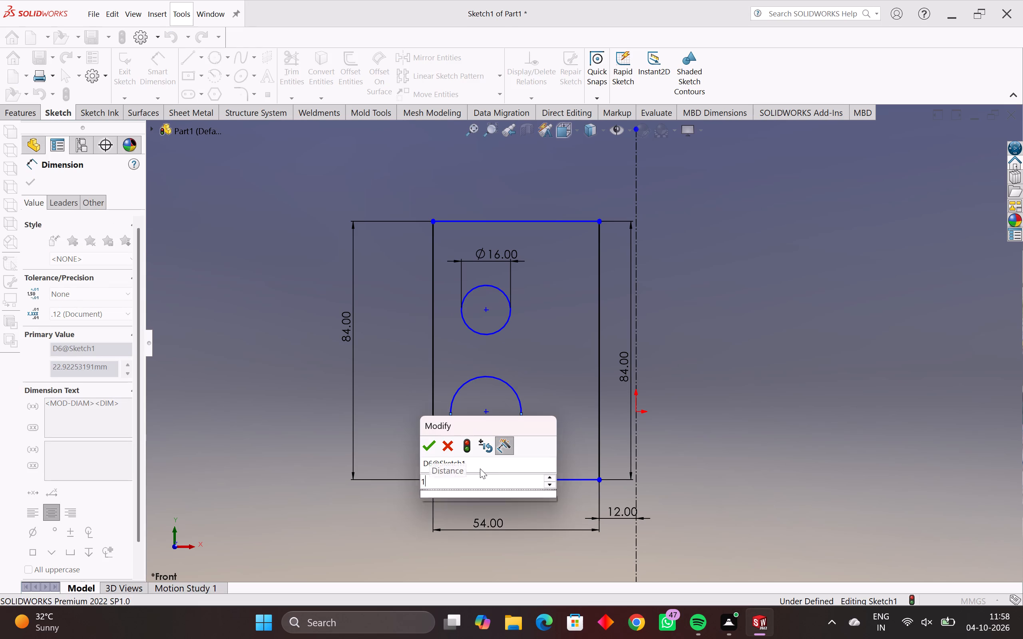
key(Return)
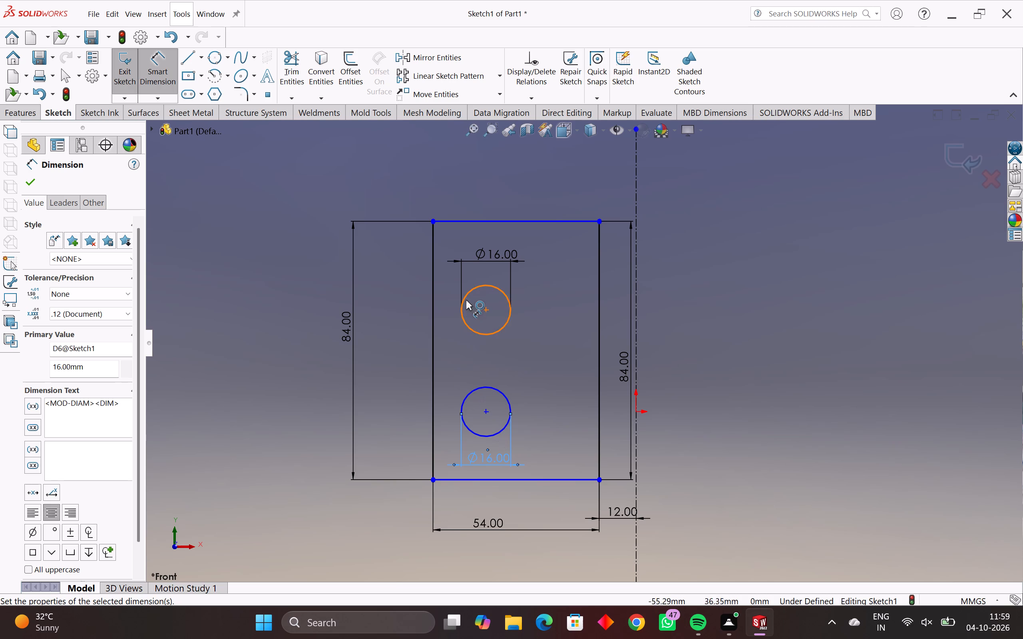
Dimension the vertical distance between the two circle centers at 28 mm.
click(486, 310)
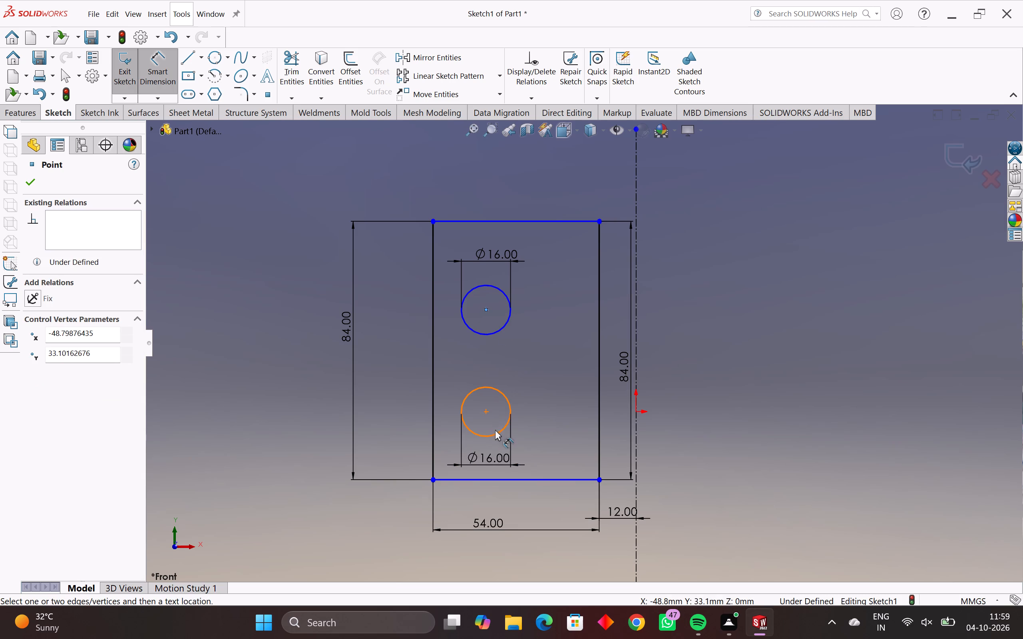
click(486, 411)
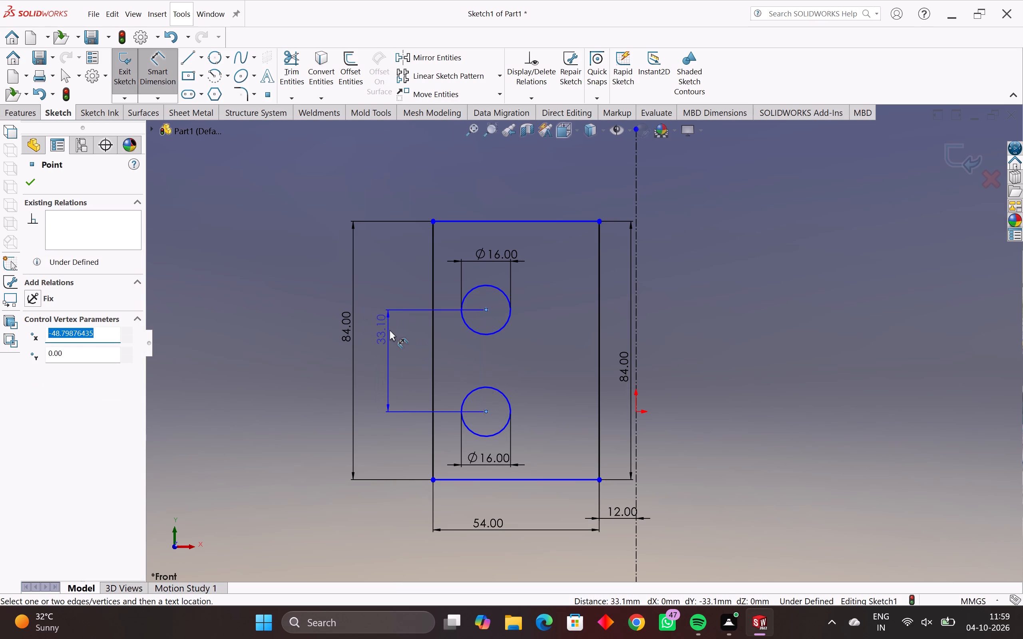
click(390, 330)
text(28)
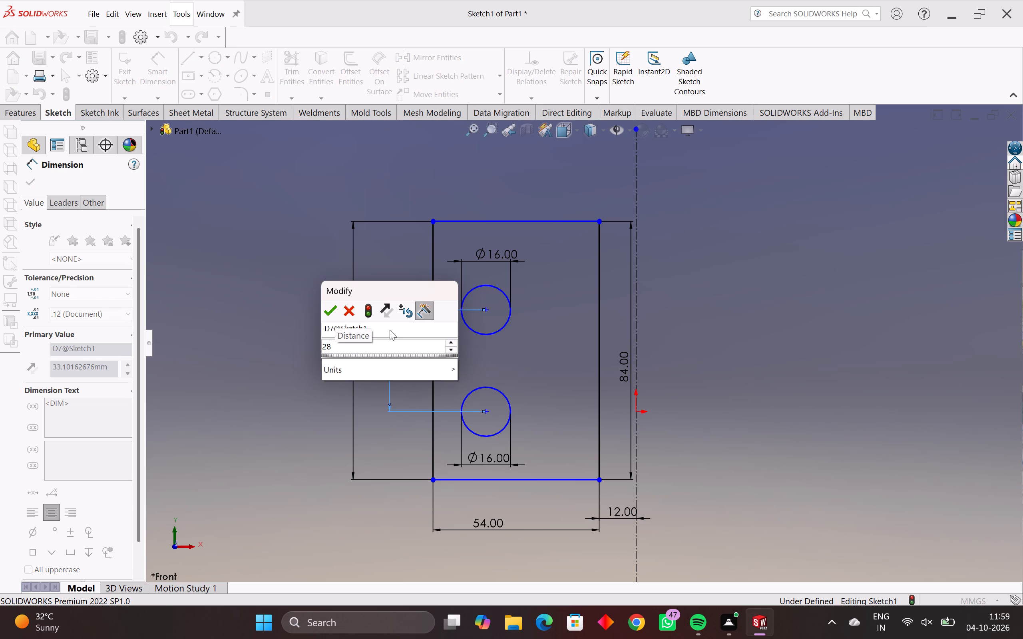
key(Return)
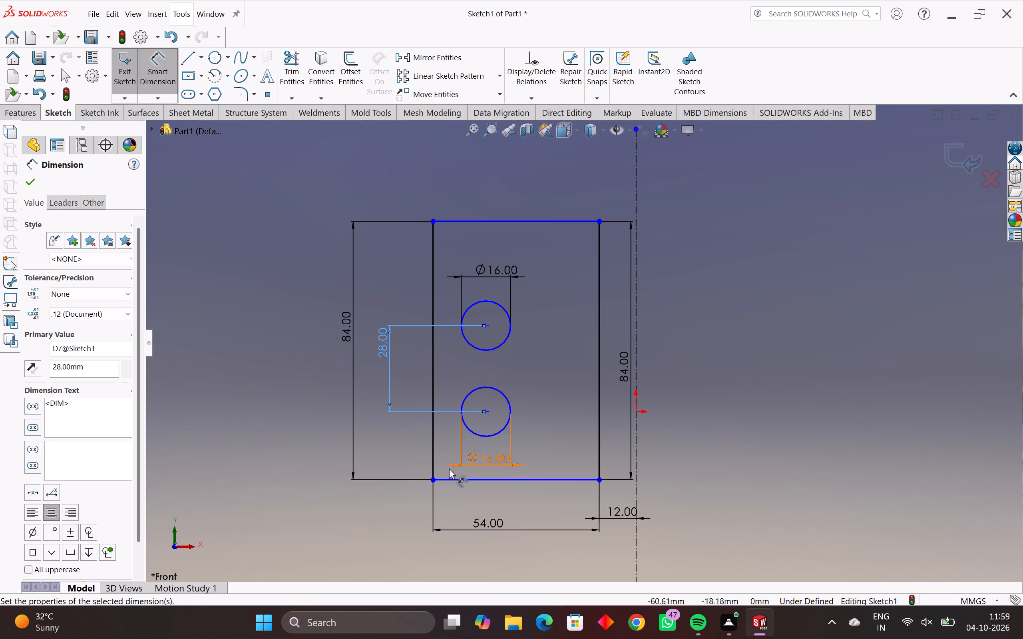
Dimension the horizontal distance from the rectangle's lower outer corner to the lower circle's center at 16 mm.
click(433, 479)
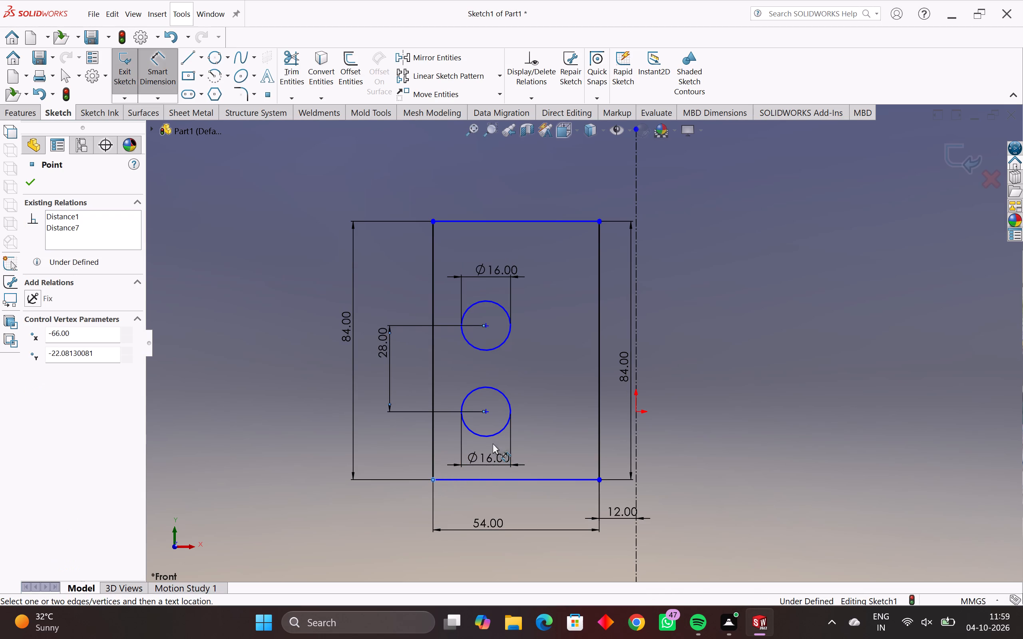
click(487, 411)
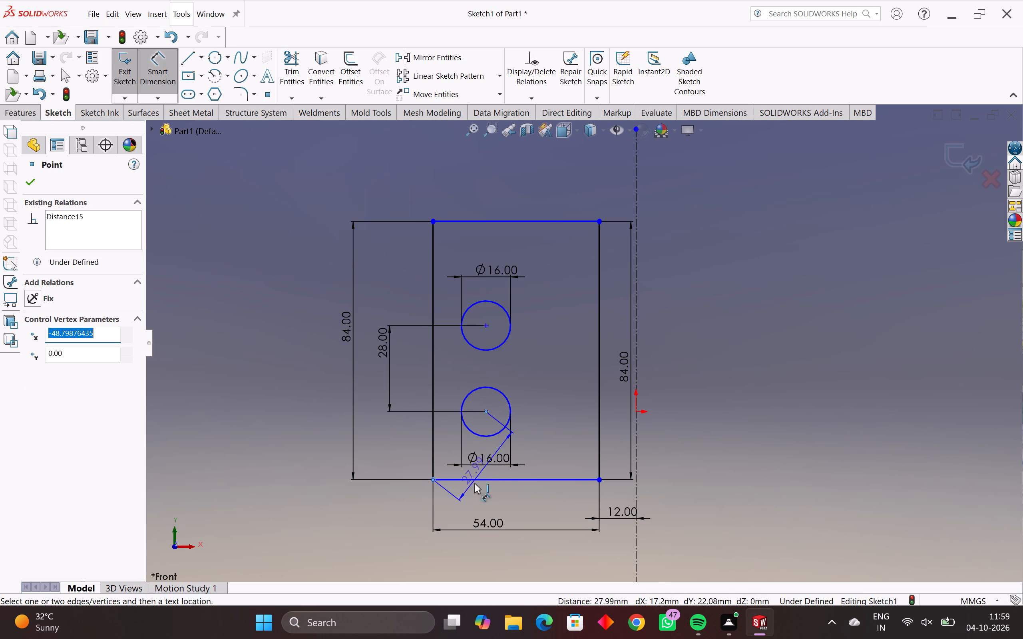
click(468, 500)
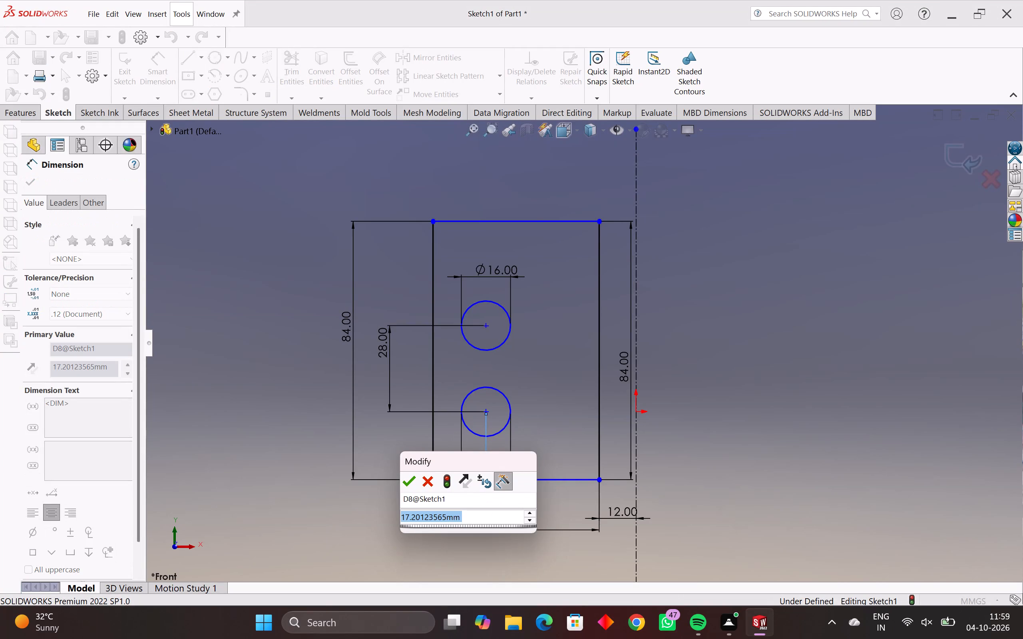
text(16)
key(Return)
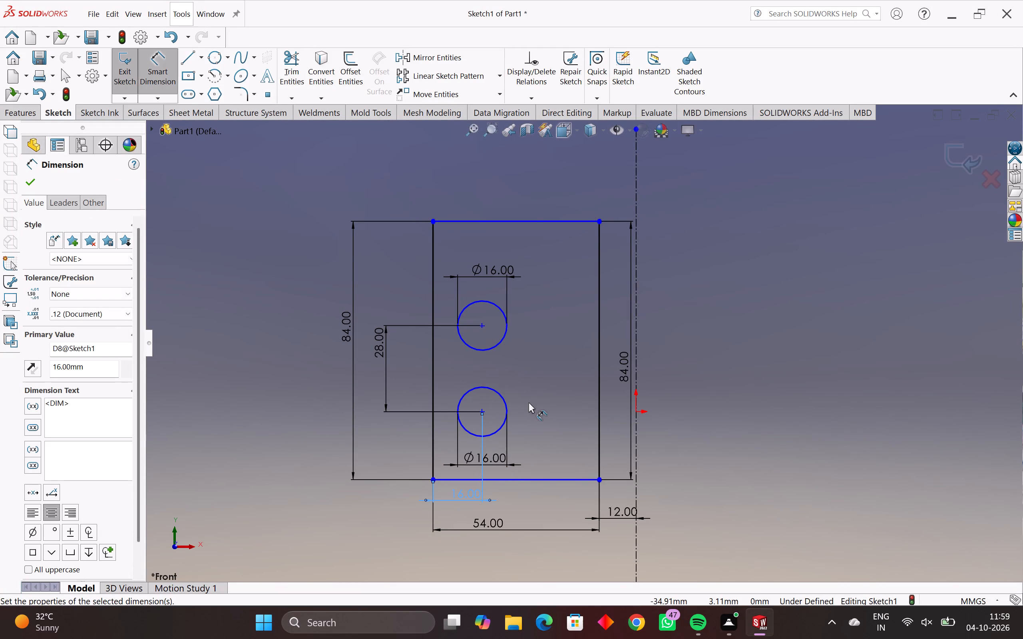
Dimension the lower circle's center at 14 mm above the rectangle's base line.
scroll(540, 407, down, 2)
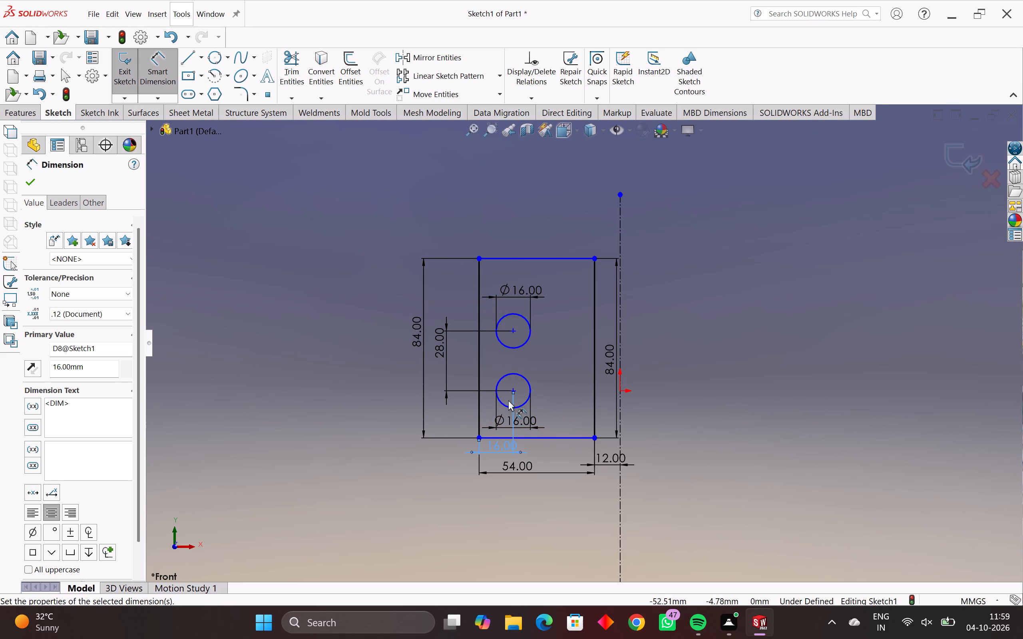
scroll(514, 390, up, 3)
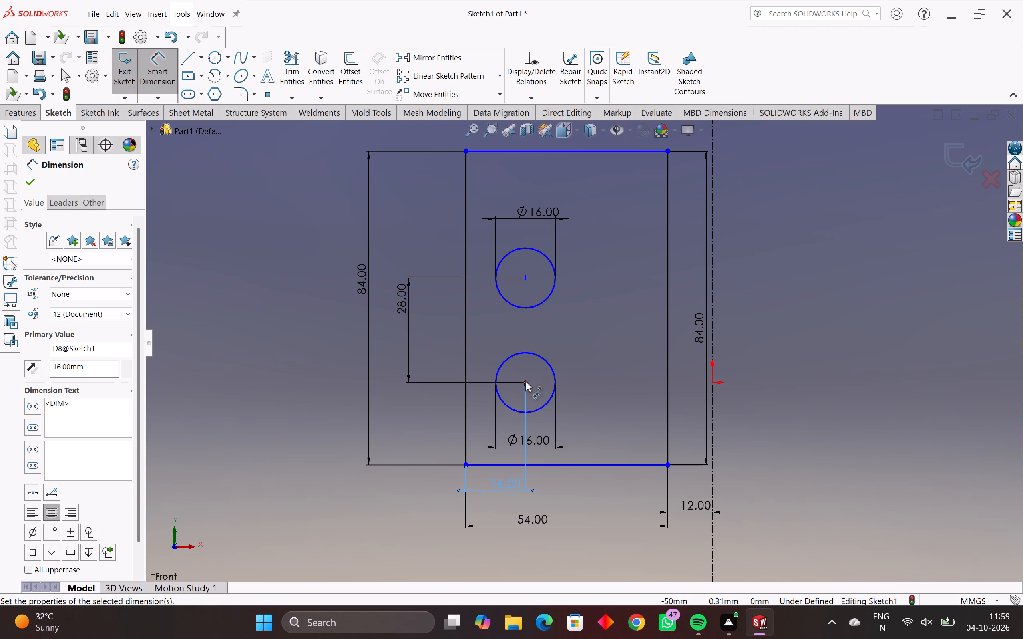
click(525, 381)
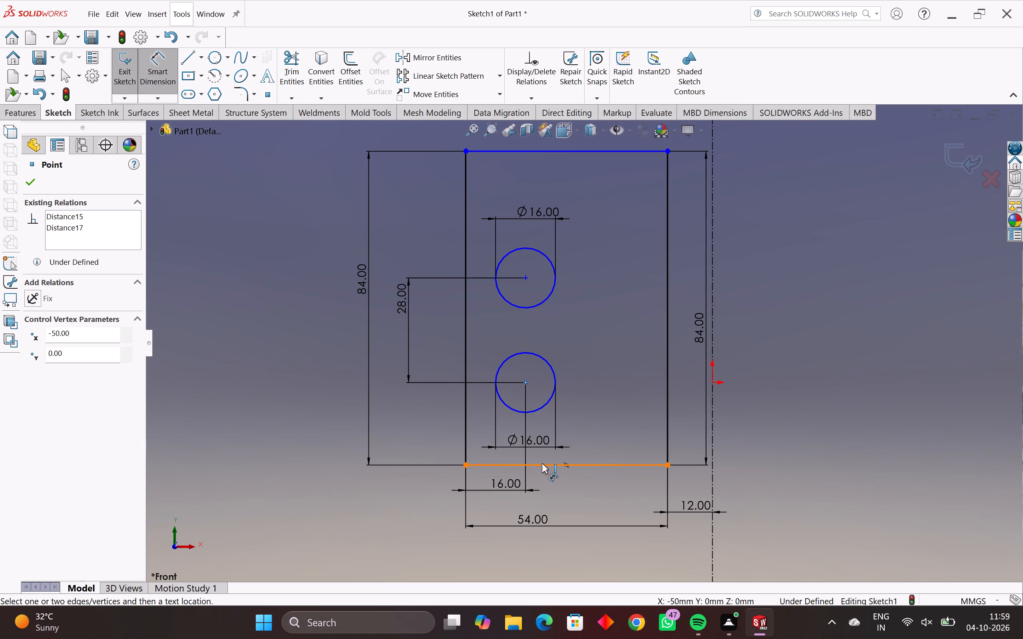
click(542, 464)
click(425, 433)
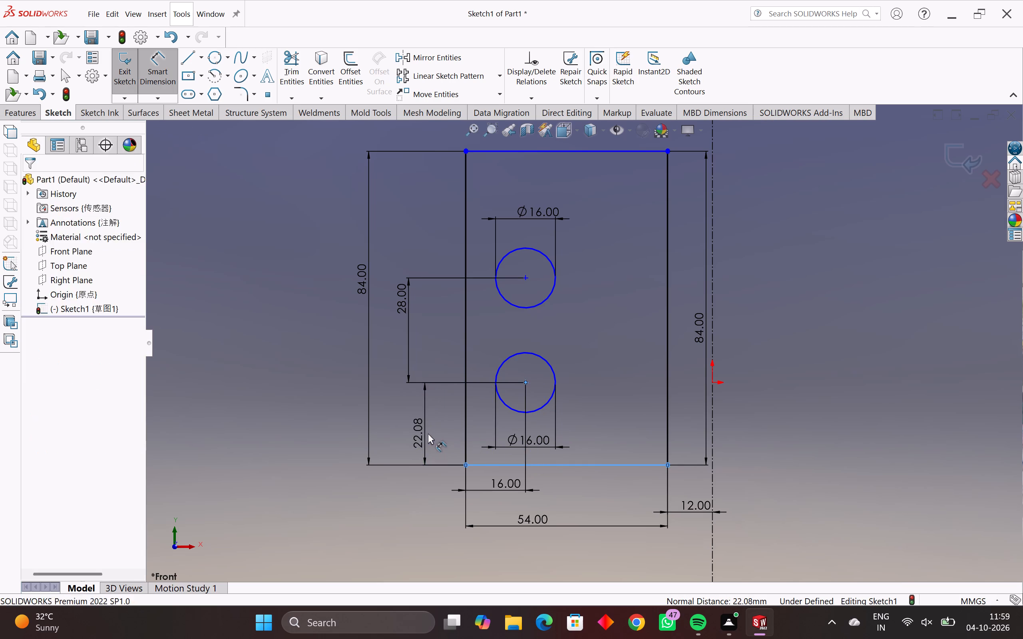
text(14)
key(Return)
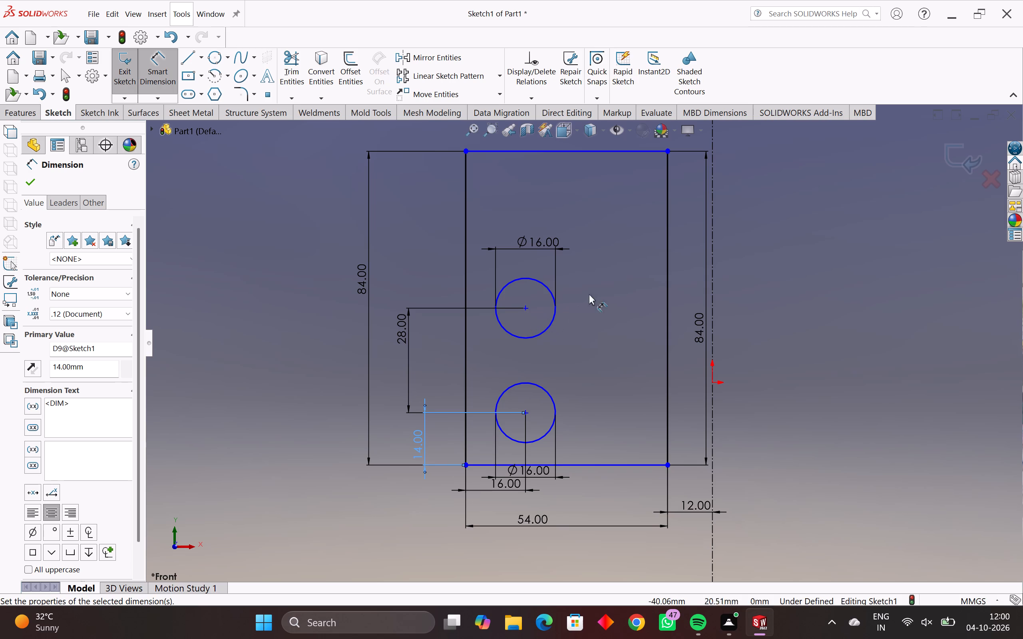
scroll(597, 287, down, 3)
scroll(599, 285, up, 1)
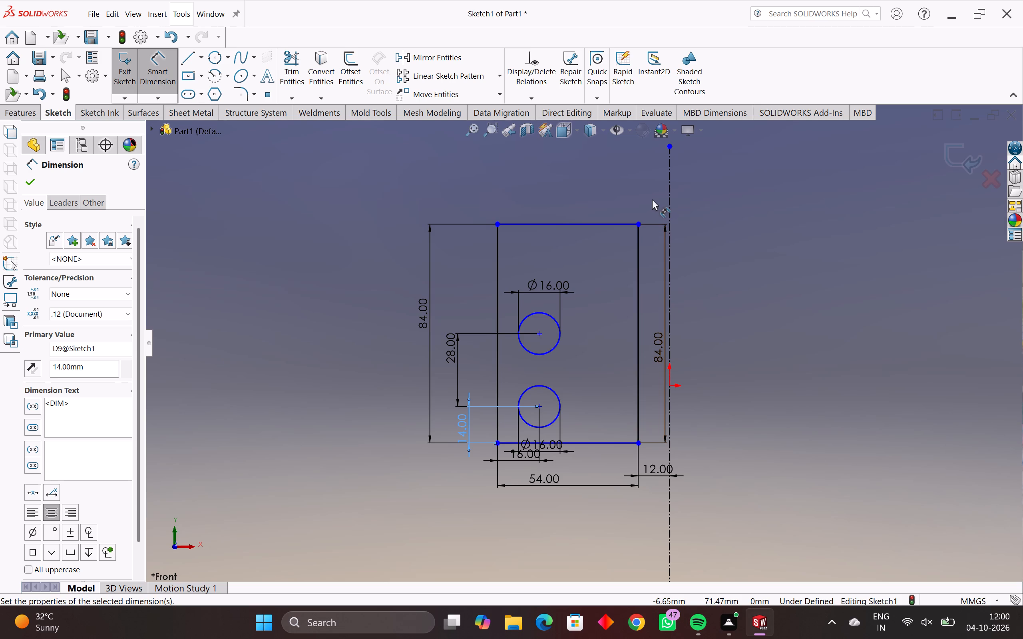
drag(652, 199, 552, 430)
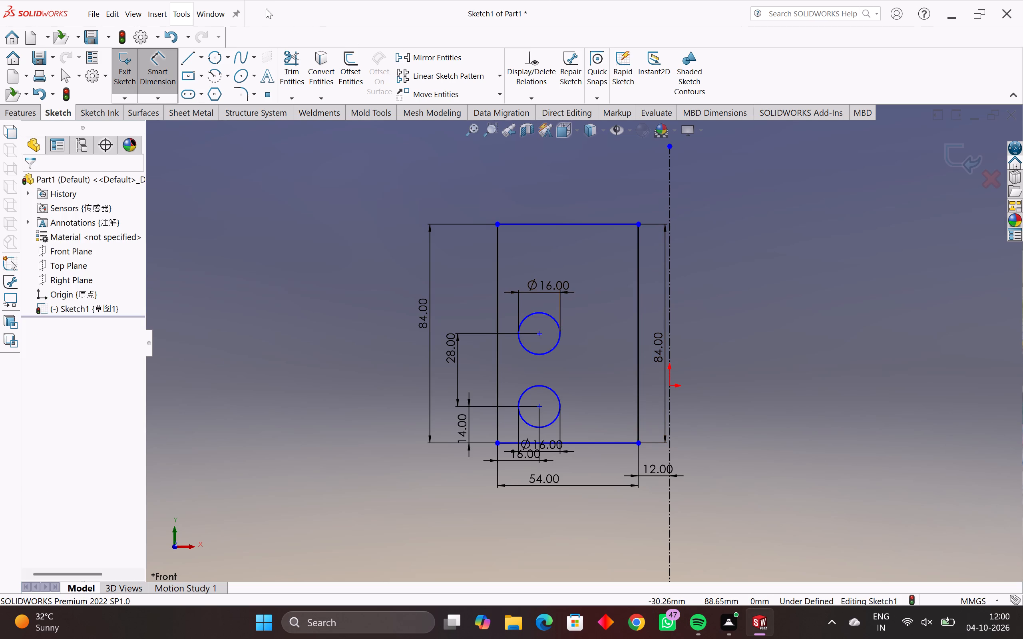
Fully define the rectangle and both circles with automatic dimensions from the origin, leaving automatic relations turned off.
key(Escape)
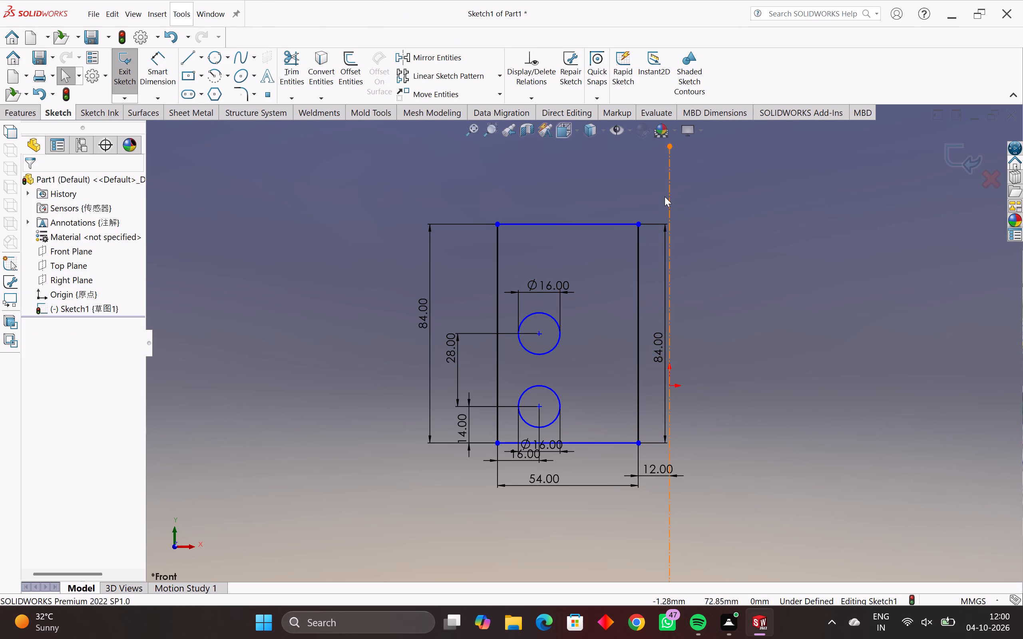
drag(655, 186, 415, 504)
click(541, 103)
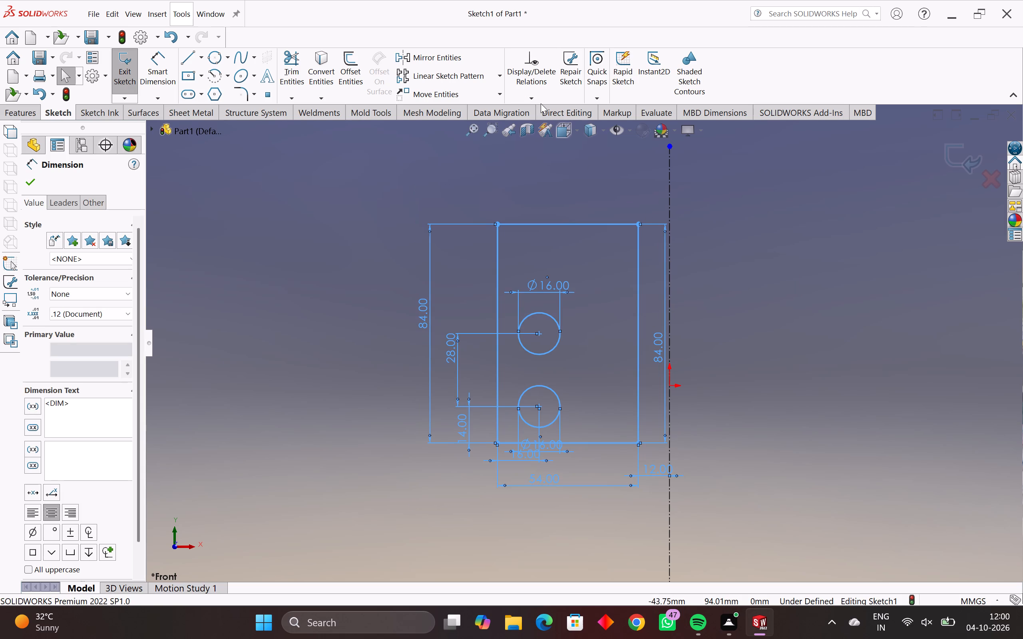
click(542, 100)
click(559, 151)
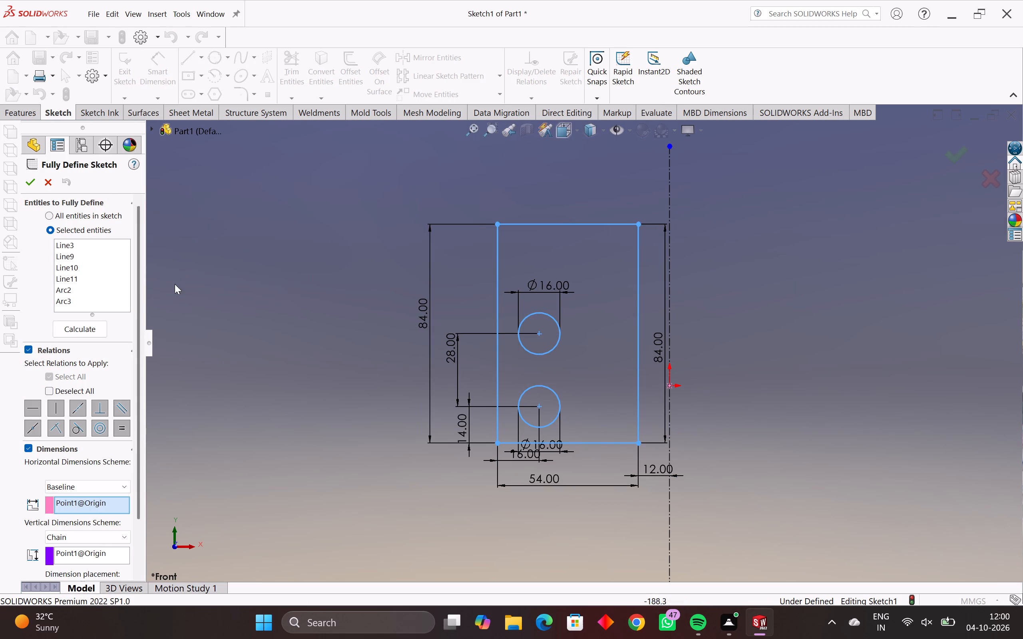
click(71, 325)
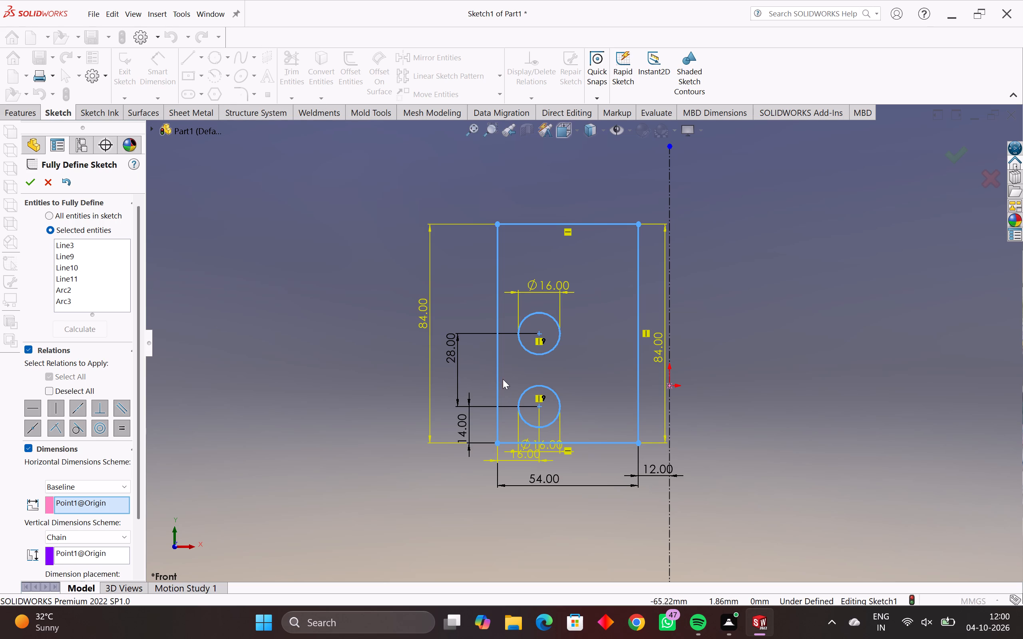
click(28, 349)
click(91, 332)
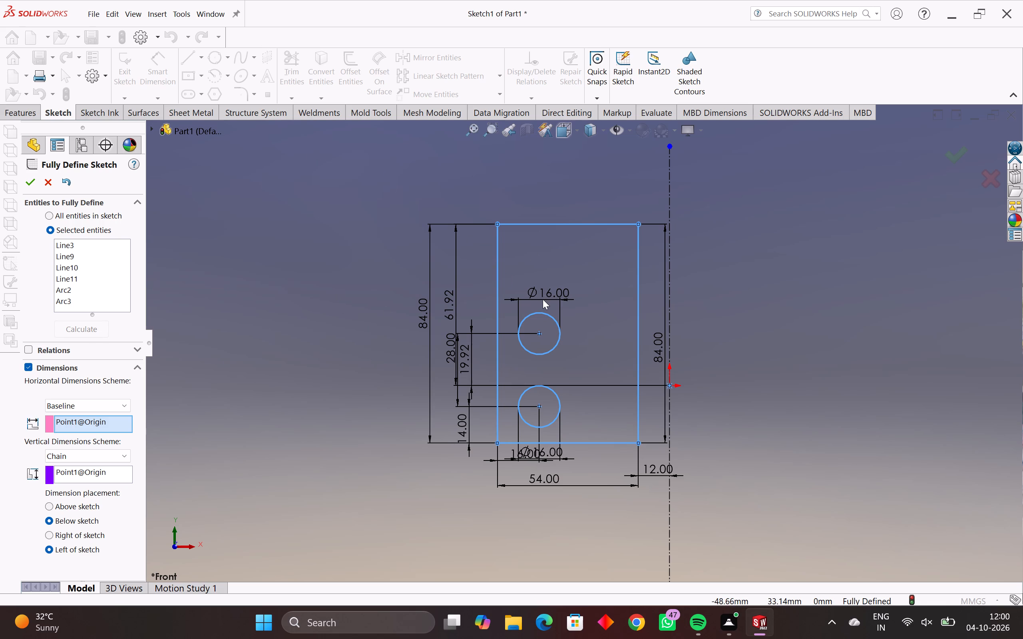
click(32, 181)
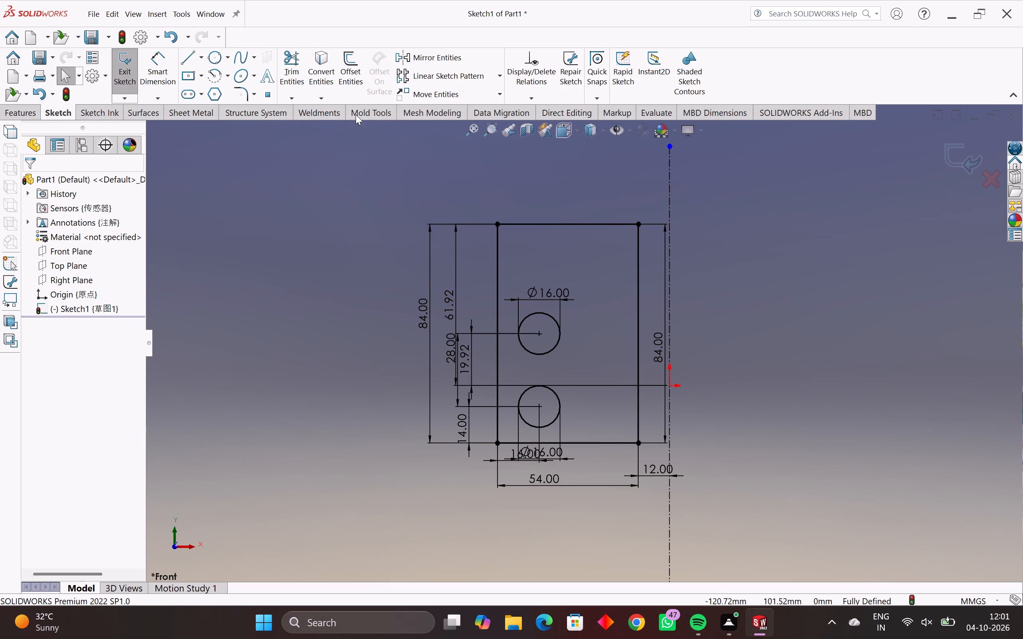
Mirror the rectangle and its two circles about the vertical centerline, keeping the originals.
click(456, 60)
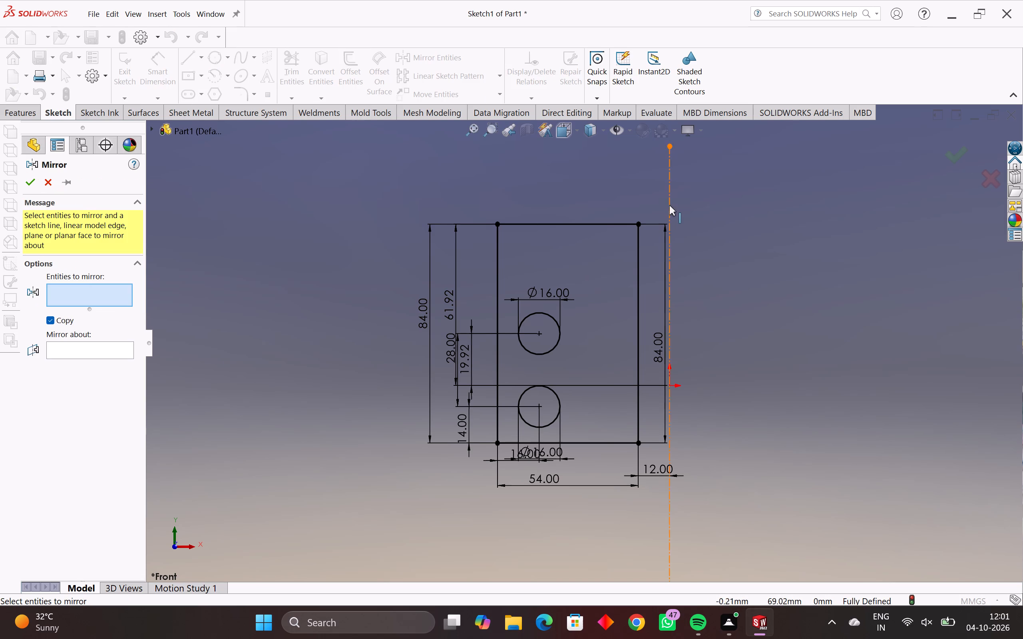
drag(661, 198, 393, 500)
click(68, 399)
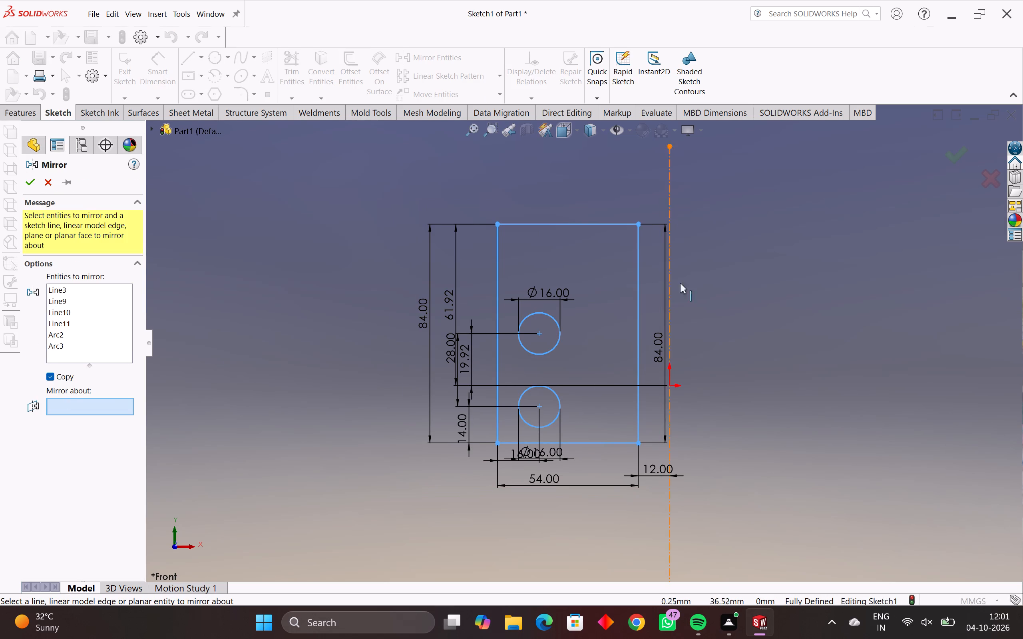
click(667, 196)
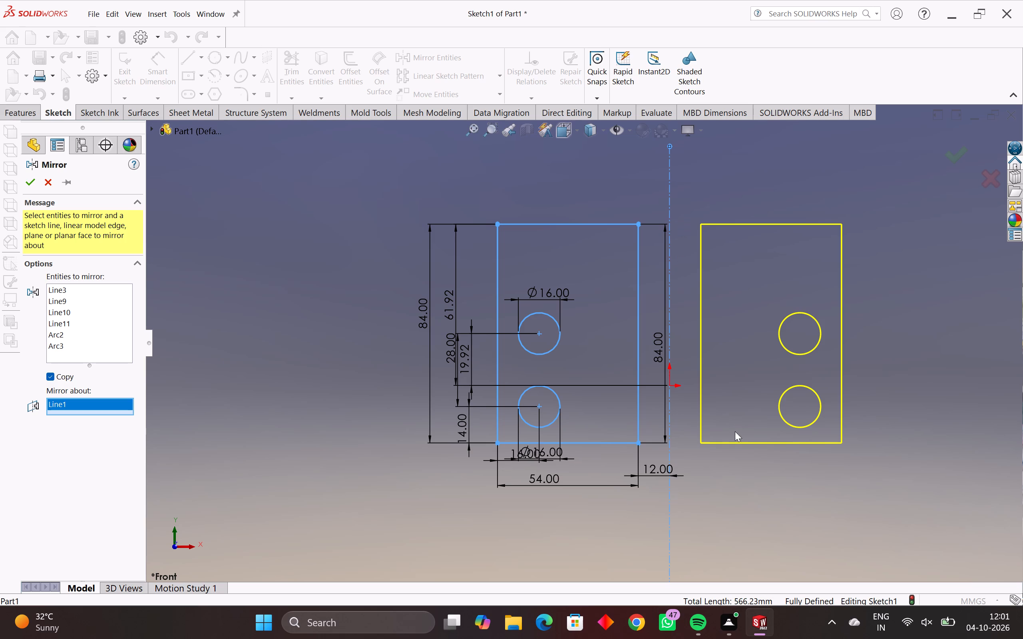
click(790, 509)
key(Return)
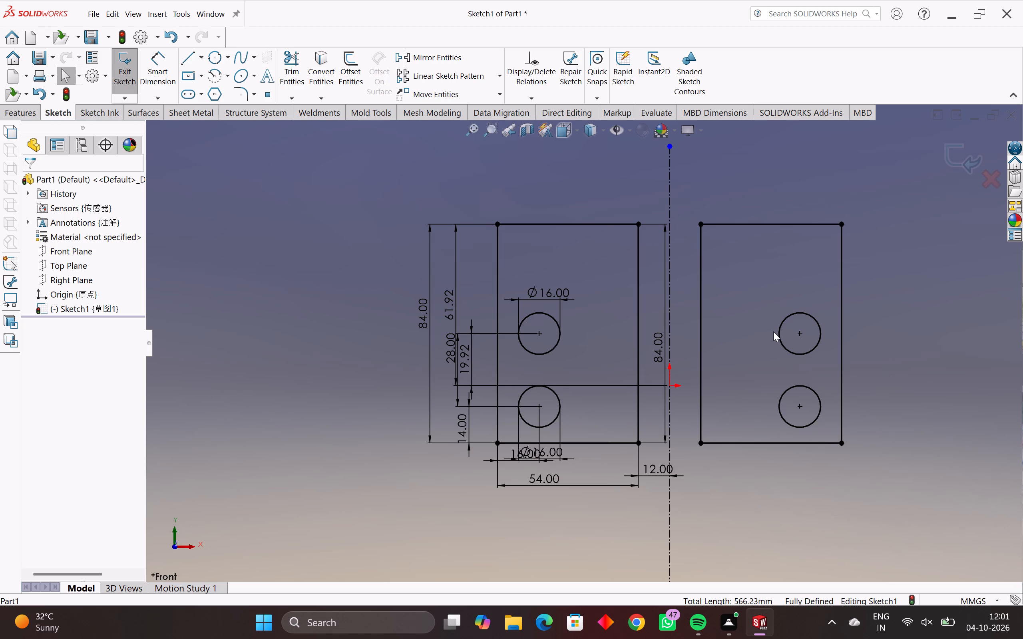
Extrude both leg profiles as a blind boss 20 mm deep in the reversed direction from the sketch plane.
middle_drag(688, 446, 782, 429)
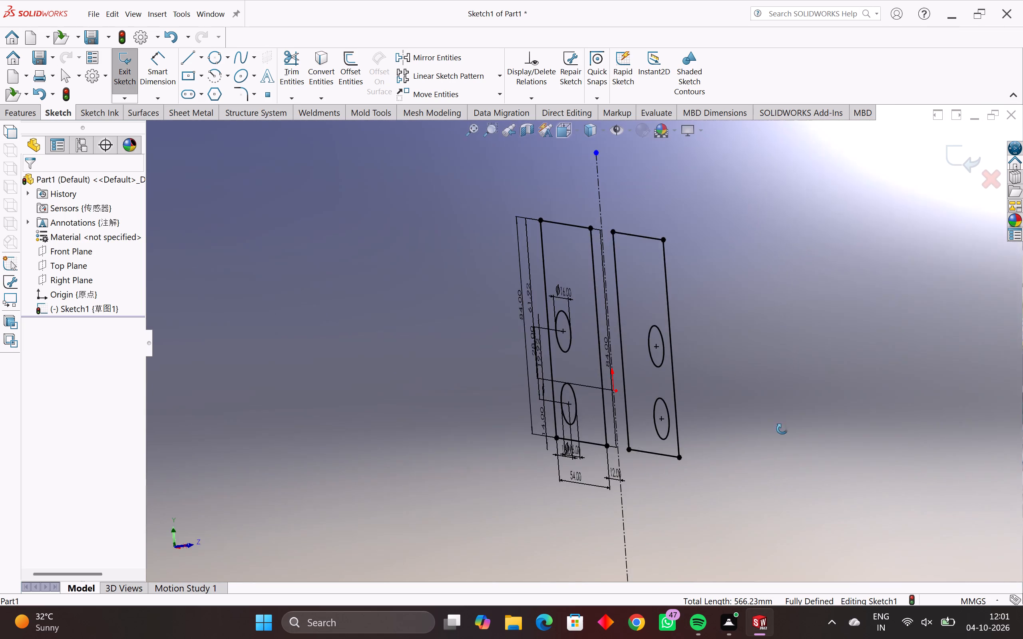
middle_drag(782, 429, 782, 434)
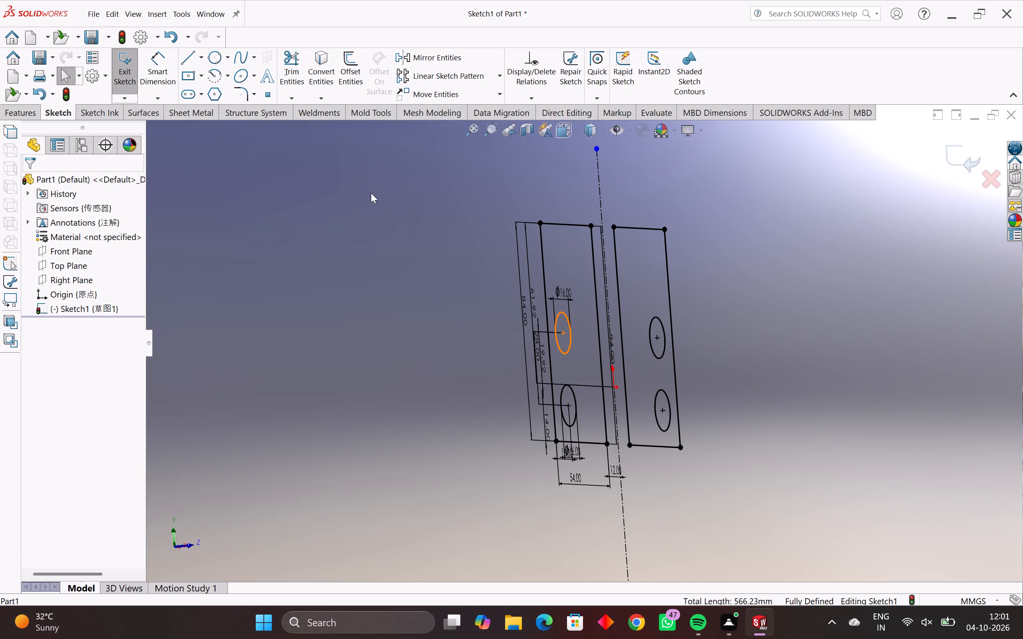
middle_drag(480, 349, 496, 355)
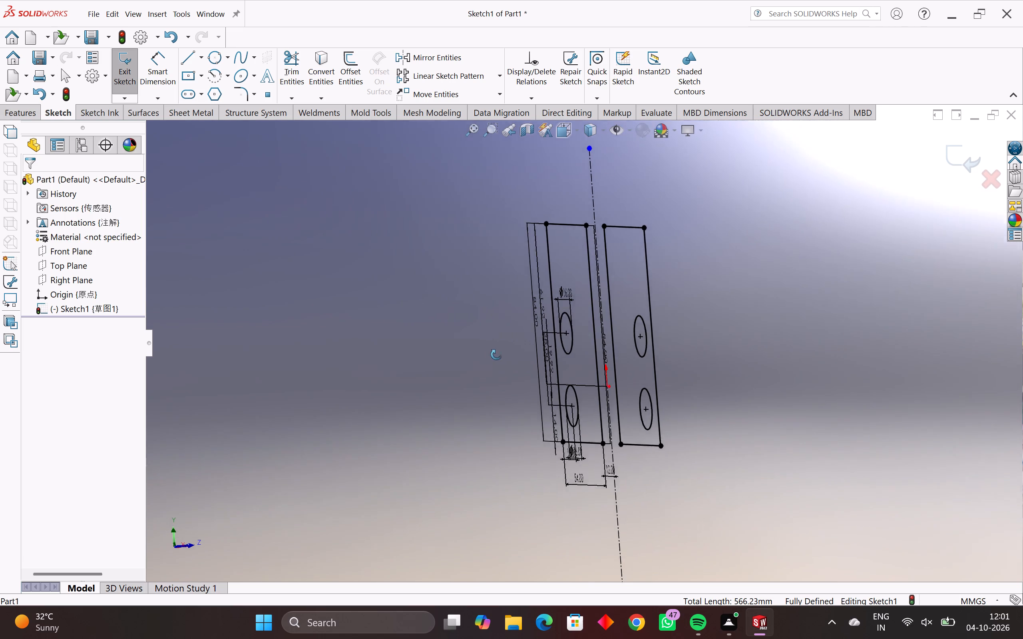
middle_drag(496, 355, 473, 354)
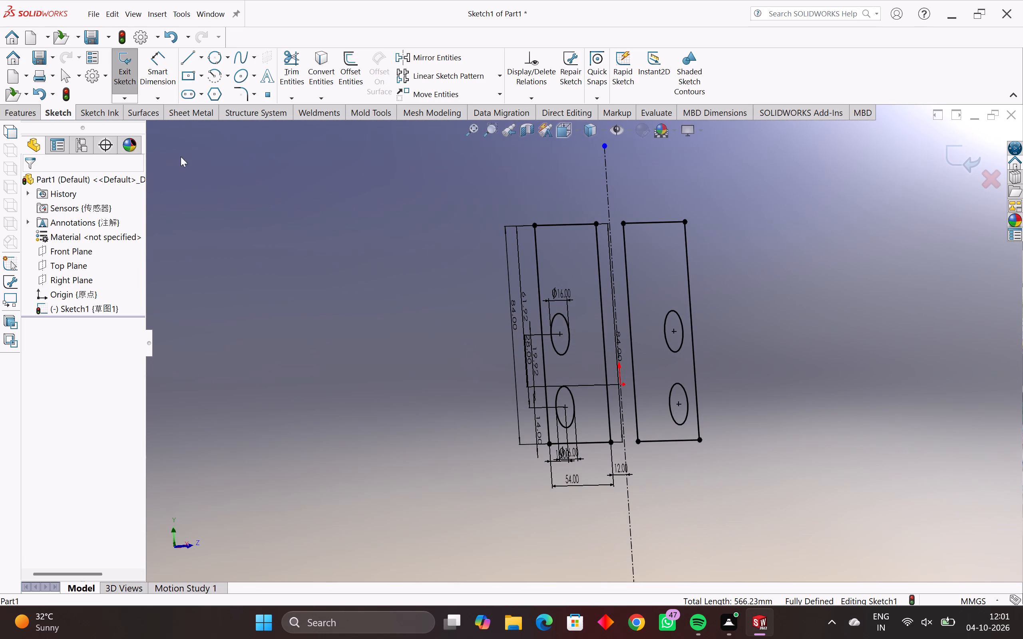
click(34, 115)
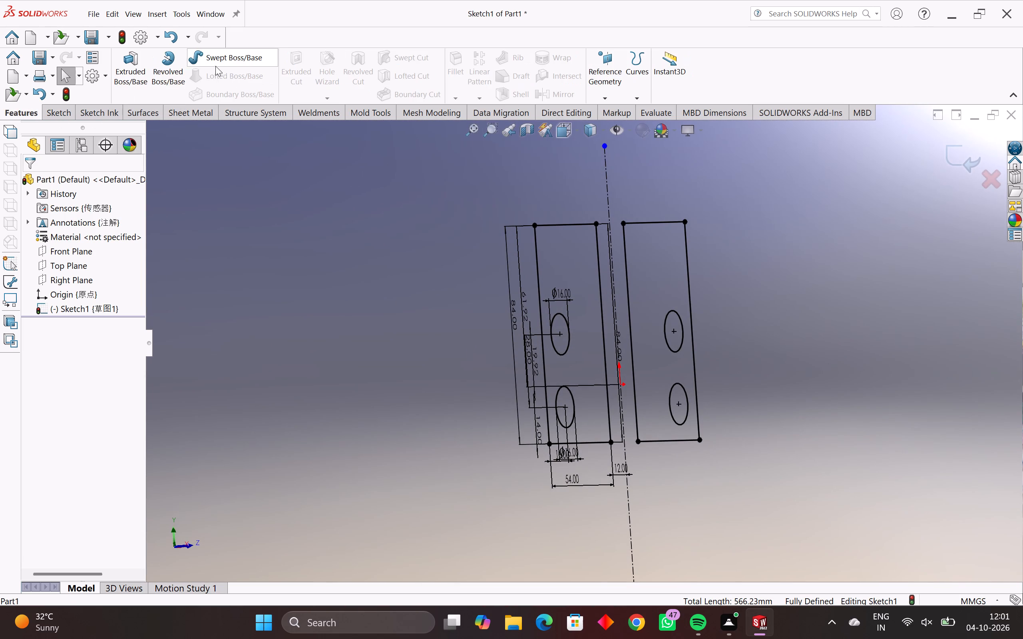
click(136, 59)
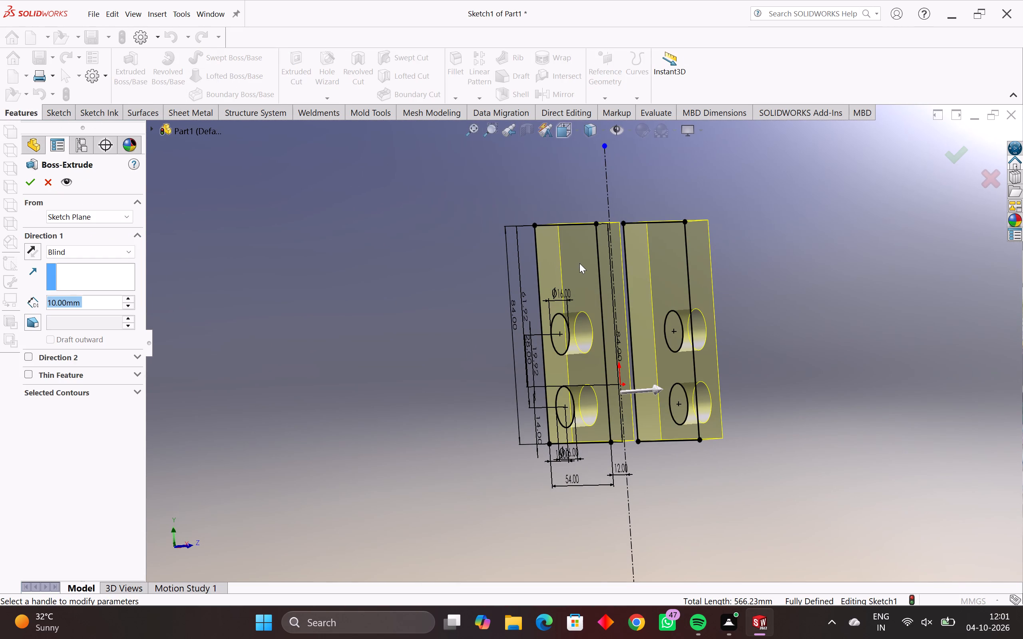
middle_drag(579, 313, 613, 319)
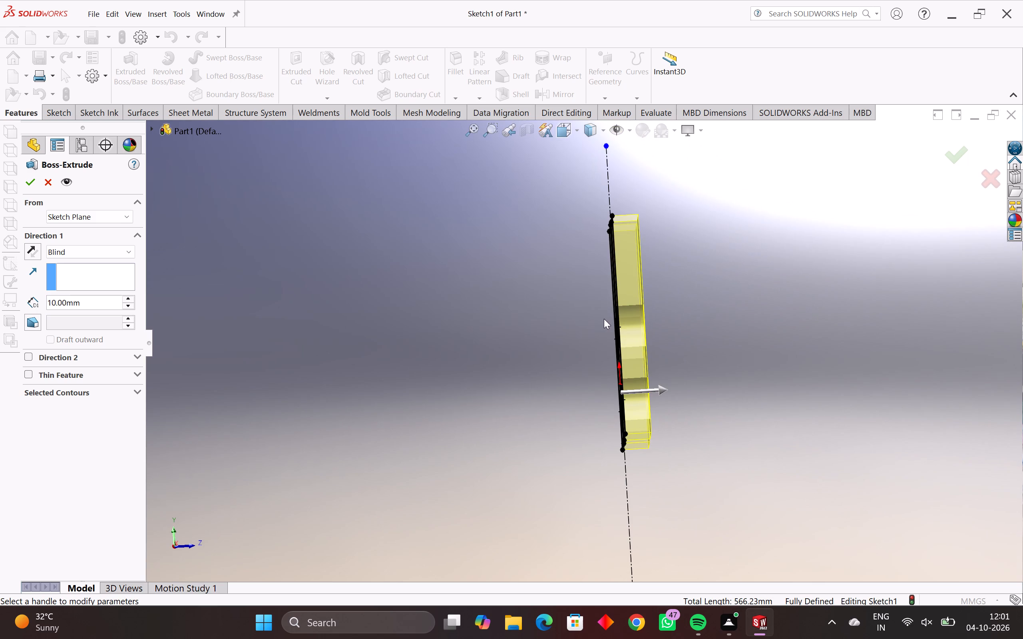
key(Left)
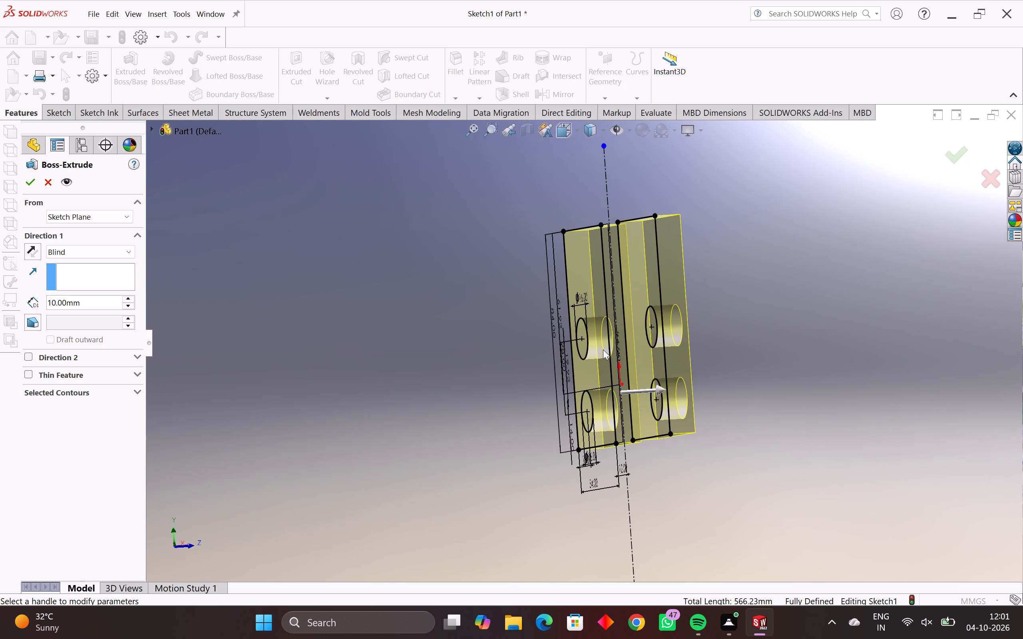
middle_drag(593, 349, 542, 369)
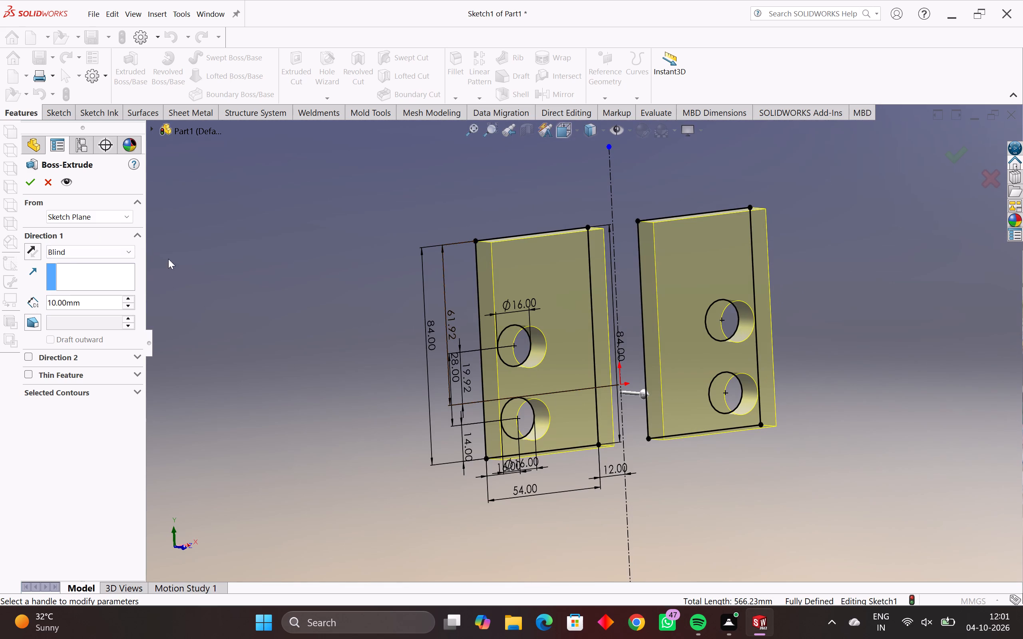
click(30, 252)
middle_drag(66, 256, 67, 256)
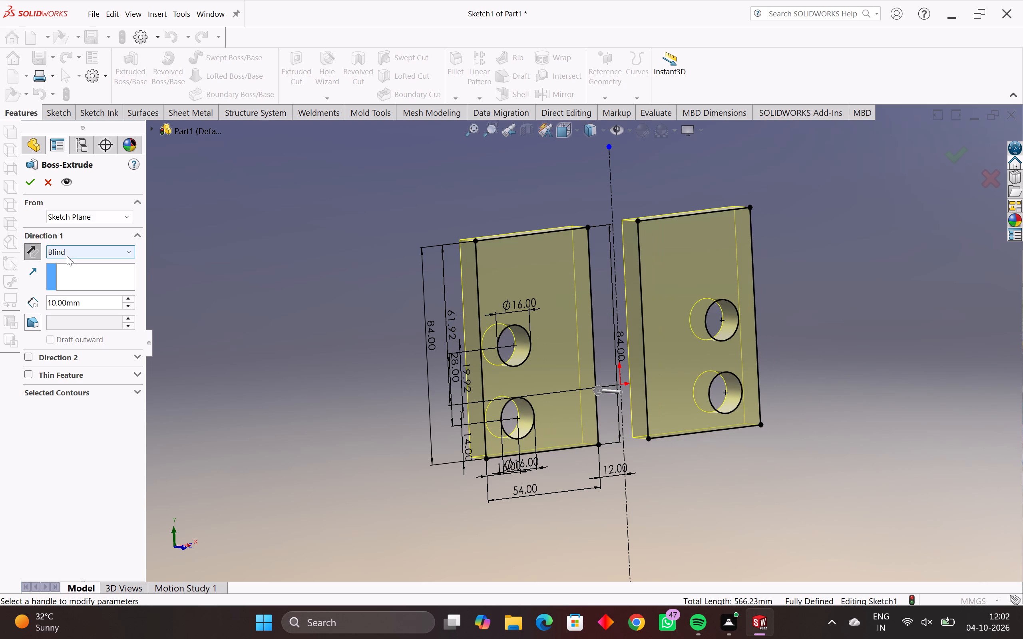
middle_drag(67, 256, 105, 273)
middle_drag(225, 309, 272, 329)
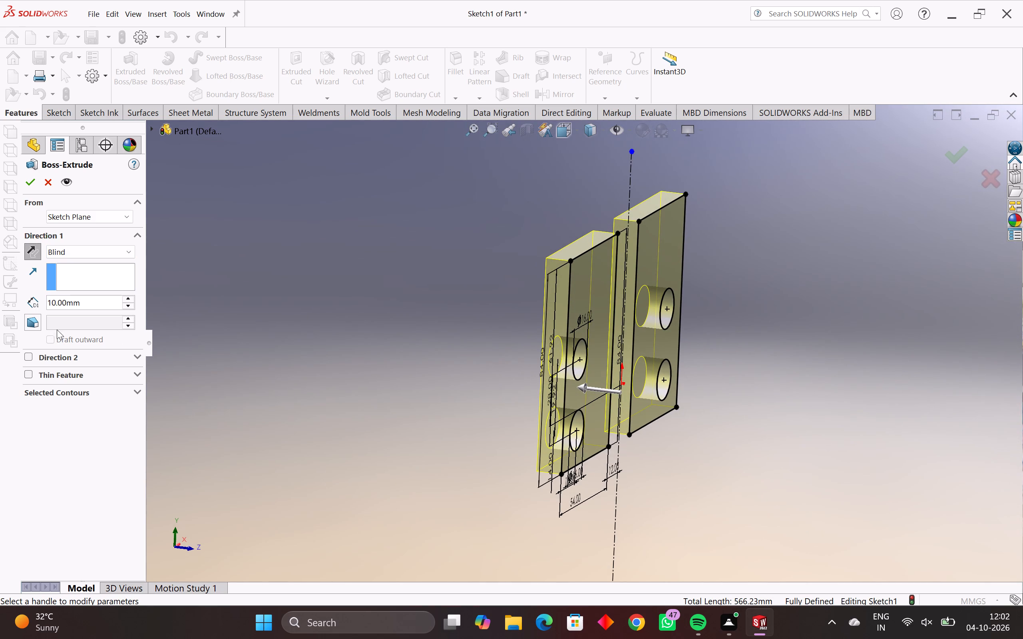
drag(90, 301, 20, 295)
text(20)
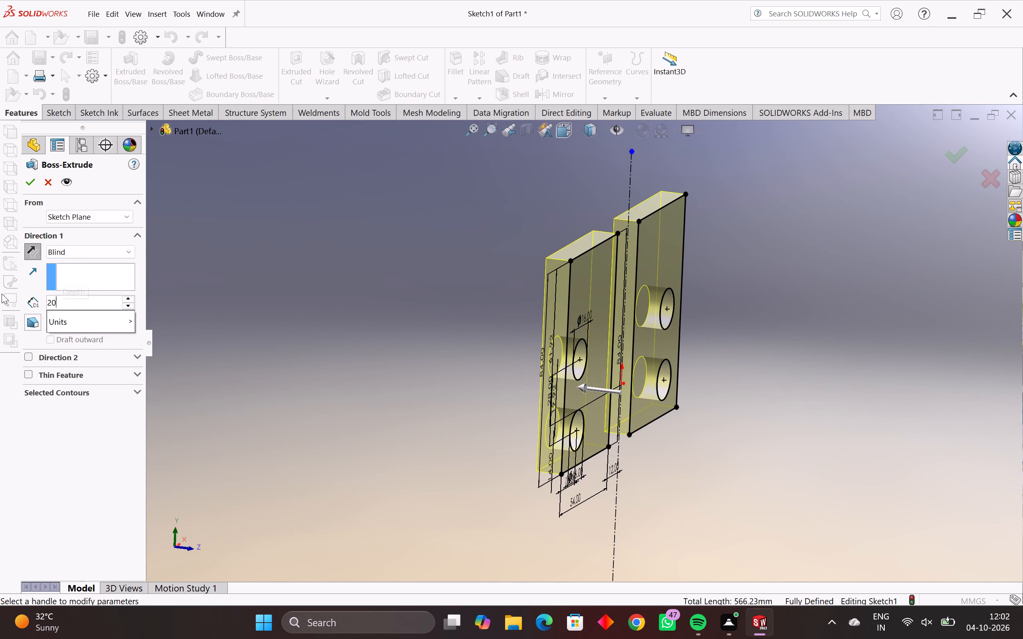
key(Return)
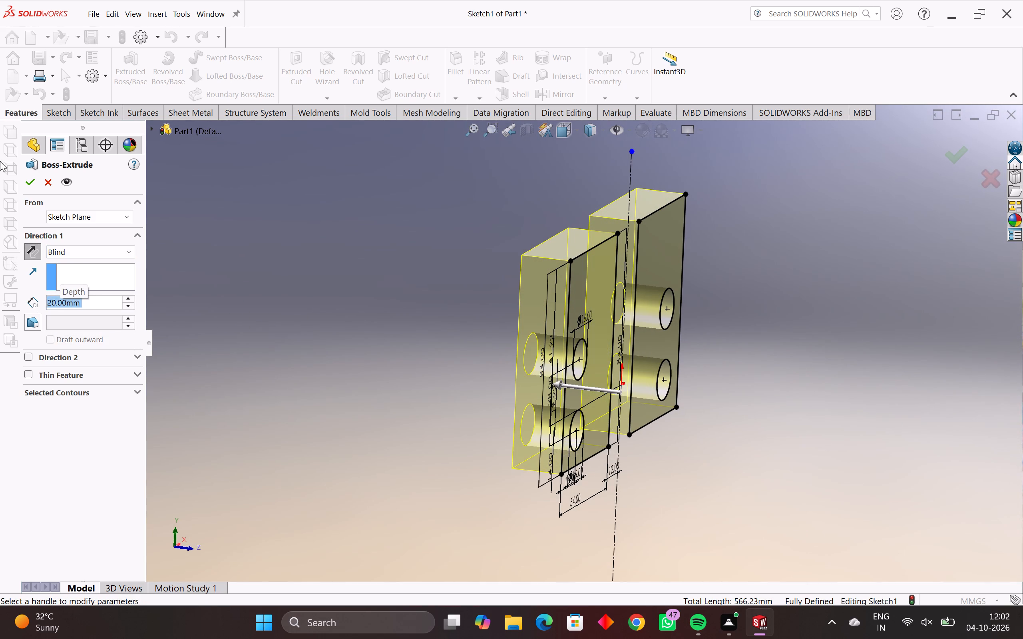
click(29, 175)
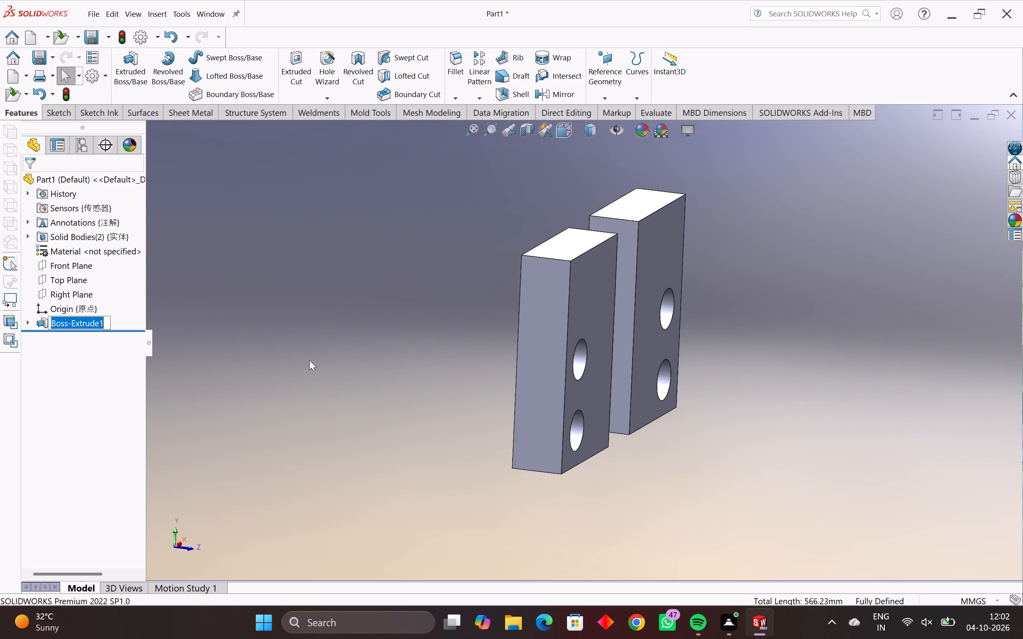
Examine the two extruded leg plates and their through holes from several angles.
scroll(365, 376, down, 2)
middle_drag(450, 401, 375, 402)
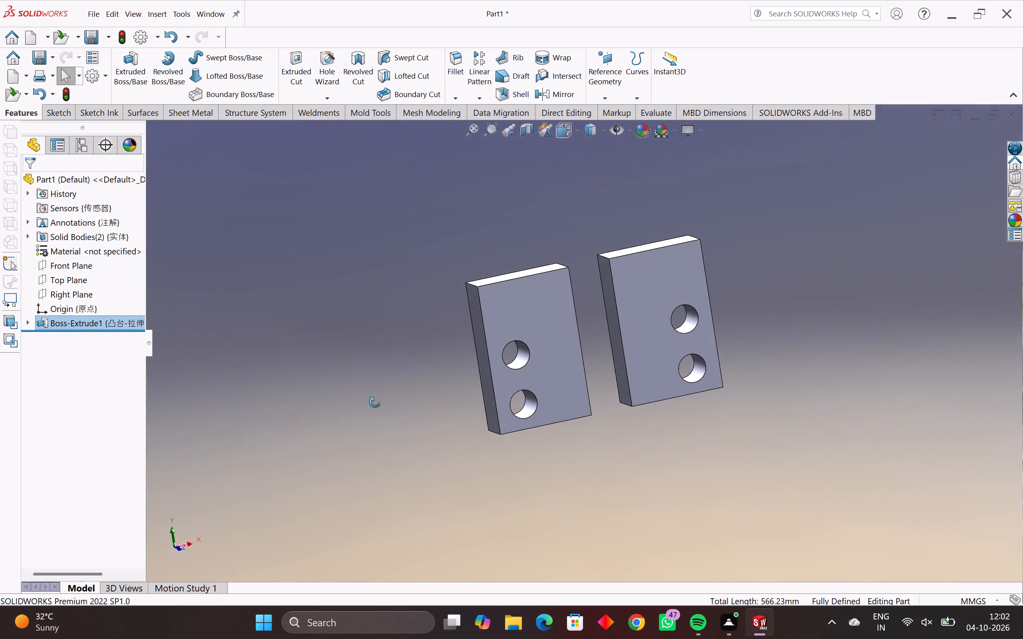
middle_drag(375, 402, 386, 401)
middle_drag(400, 405, 478, 388)
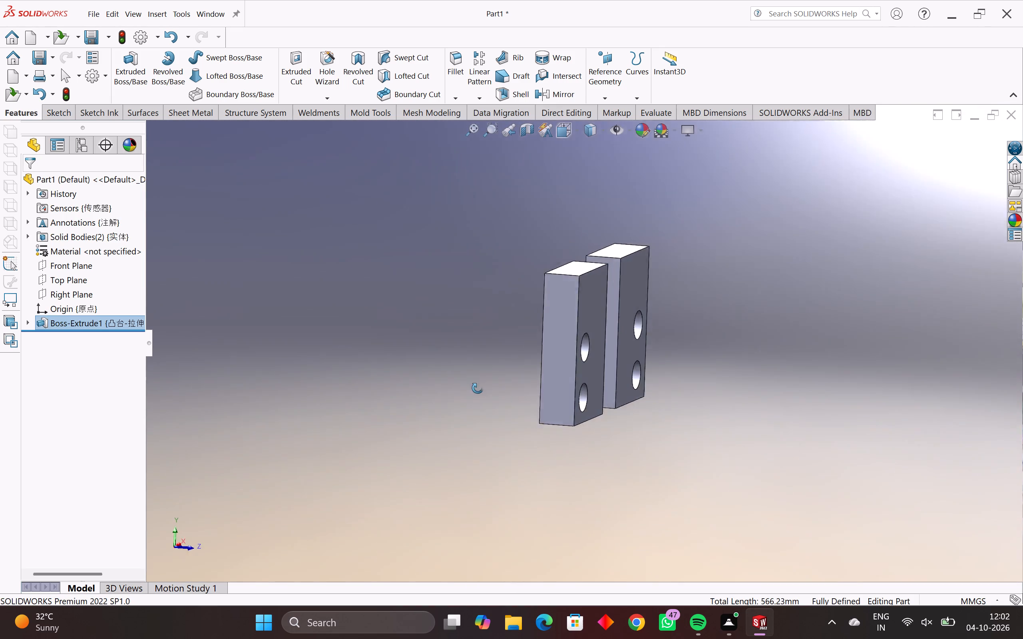
middle_drag(478, 388, 425, 417)
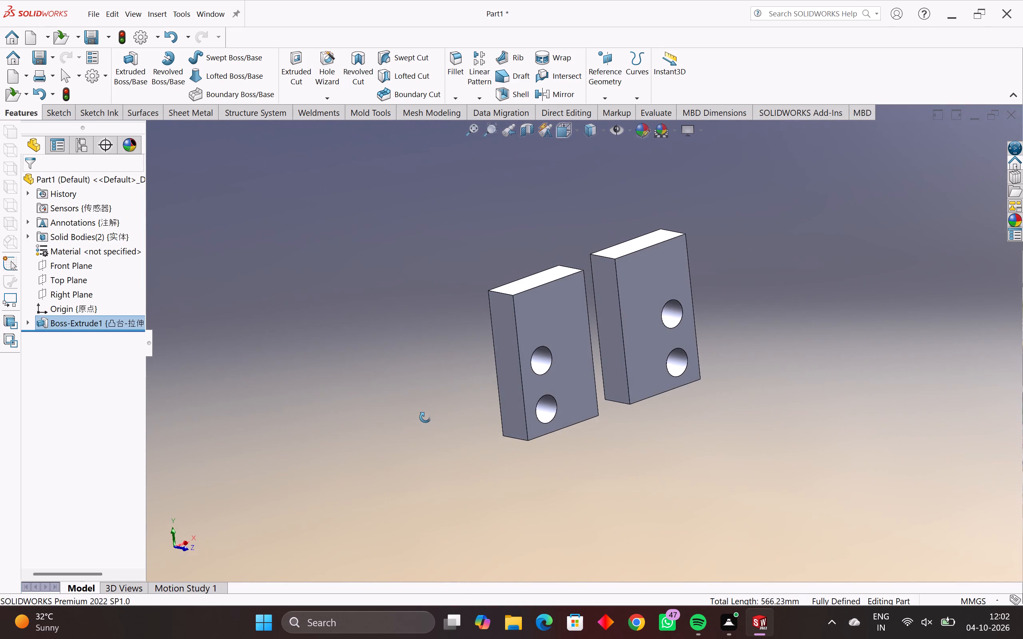
middle_drag(425, 417, 419, 398)
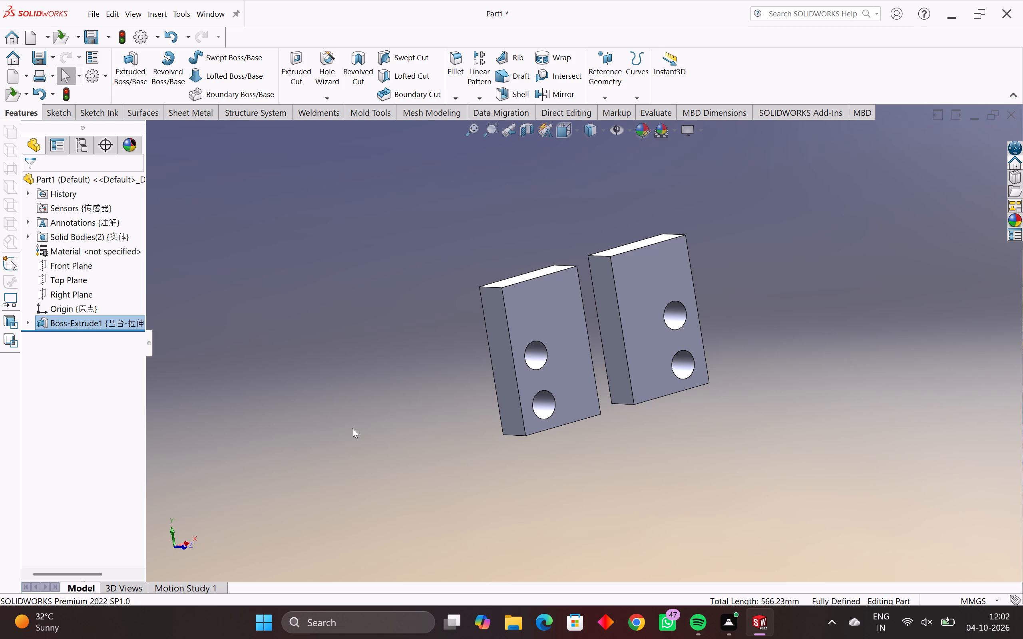
middle_drag(502, 357, 490, 356)
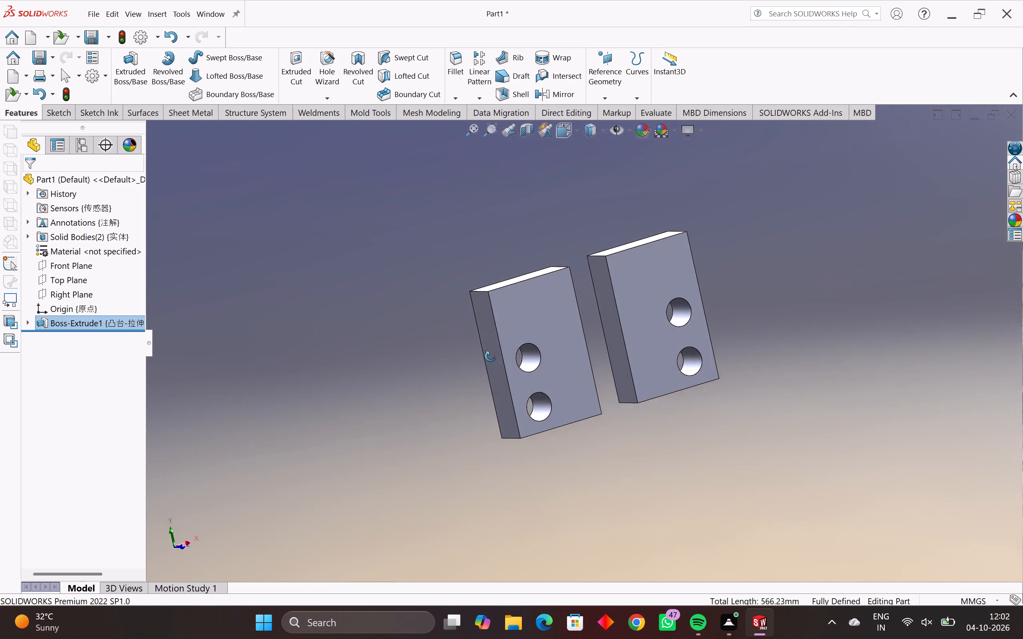
middle_drag(490, 356, 442, 360)
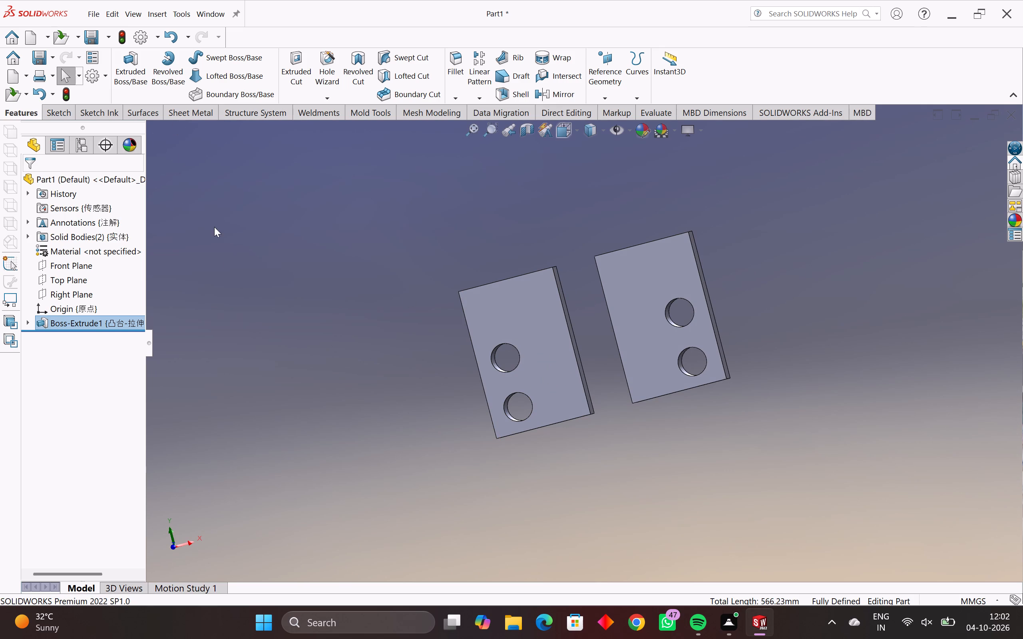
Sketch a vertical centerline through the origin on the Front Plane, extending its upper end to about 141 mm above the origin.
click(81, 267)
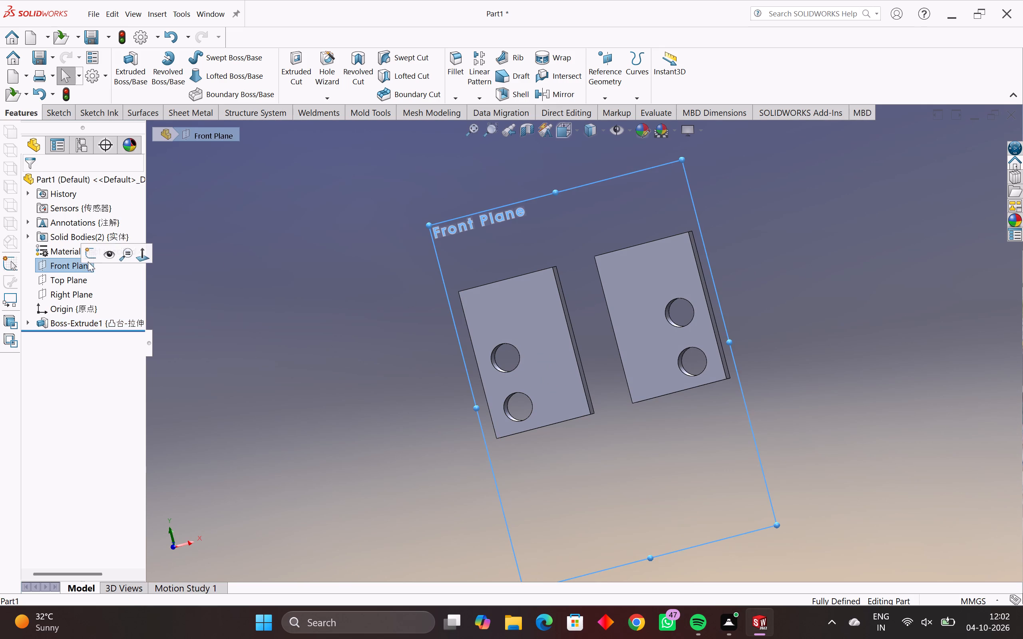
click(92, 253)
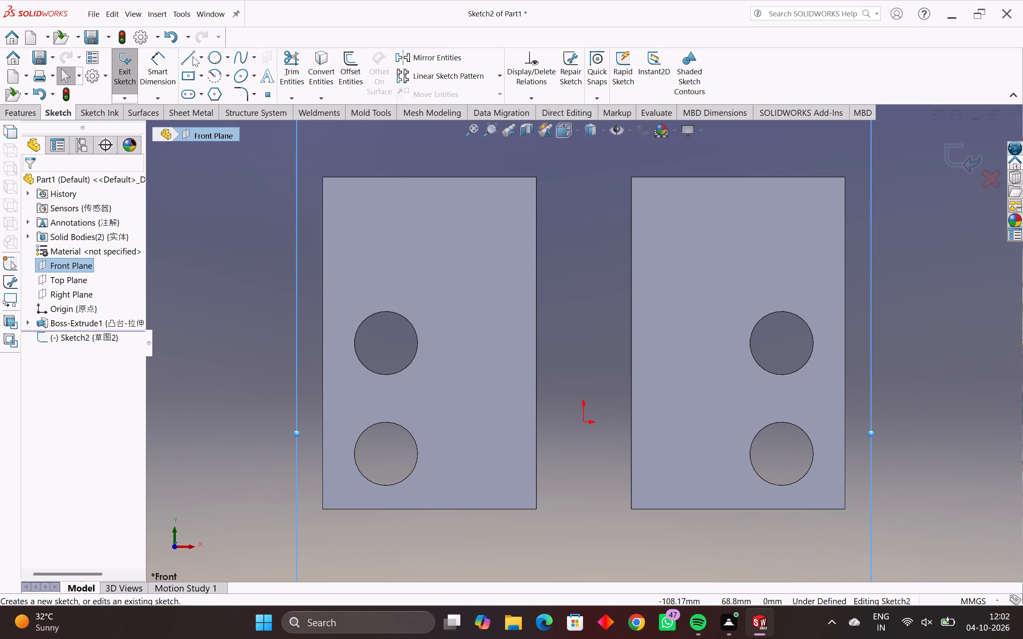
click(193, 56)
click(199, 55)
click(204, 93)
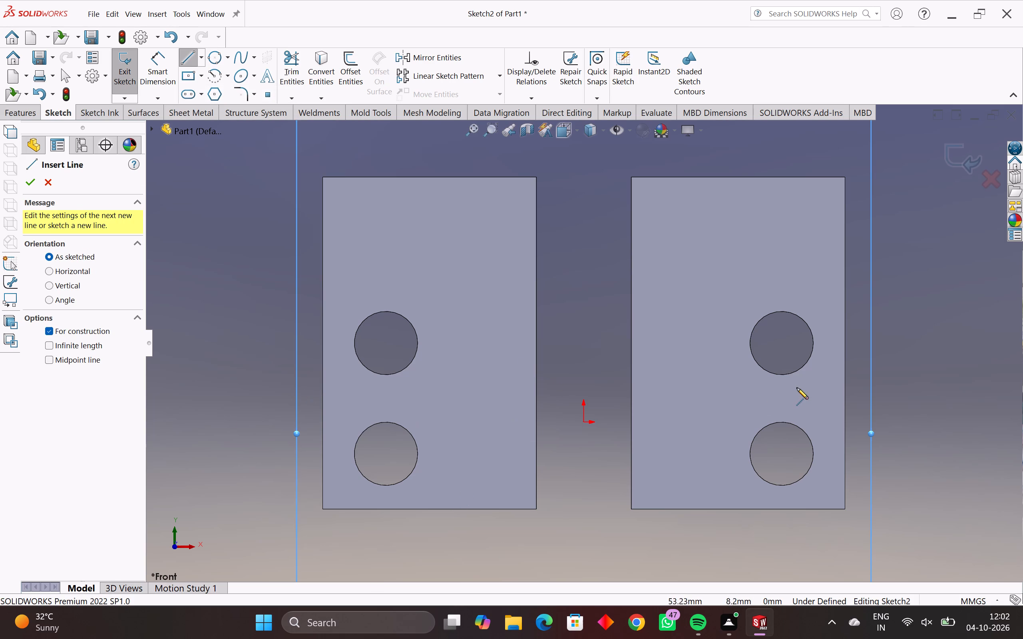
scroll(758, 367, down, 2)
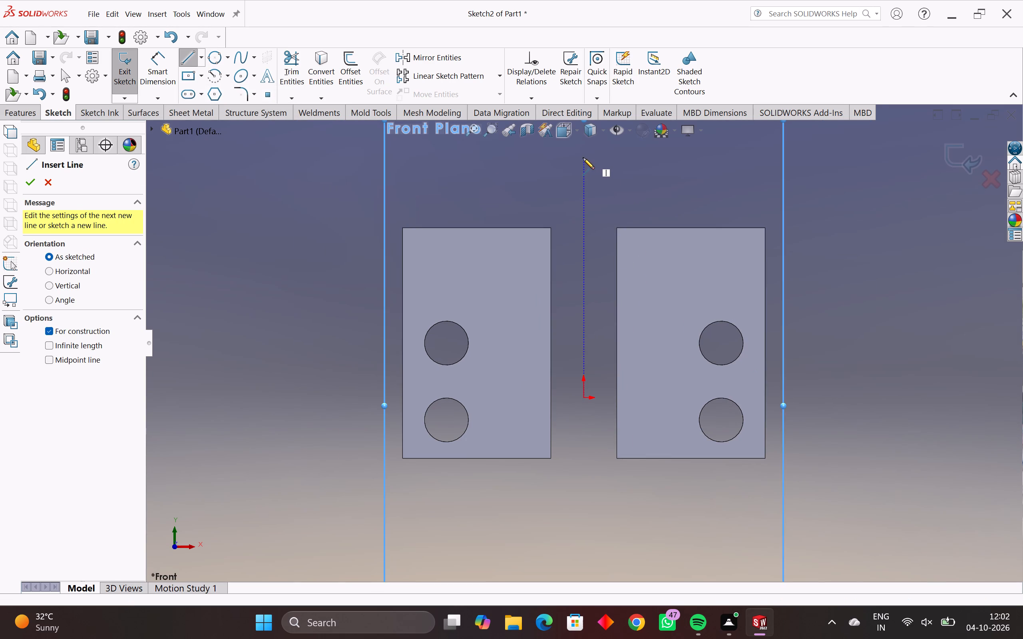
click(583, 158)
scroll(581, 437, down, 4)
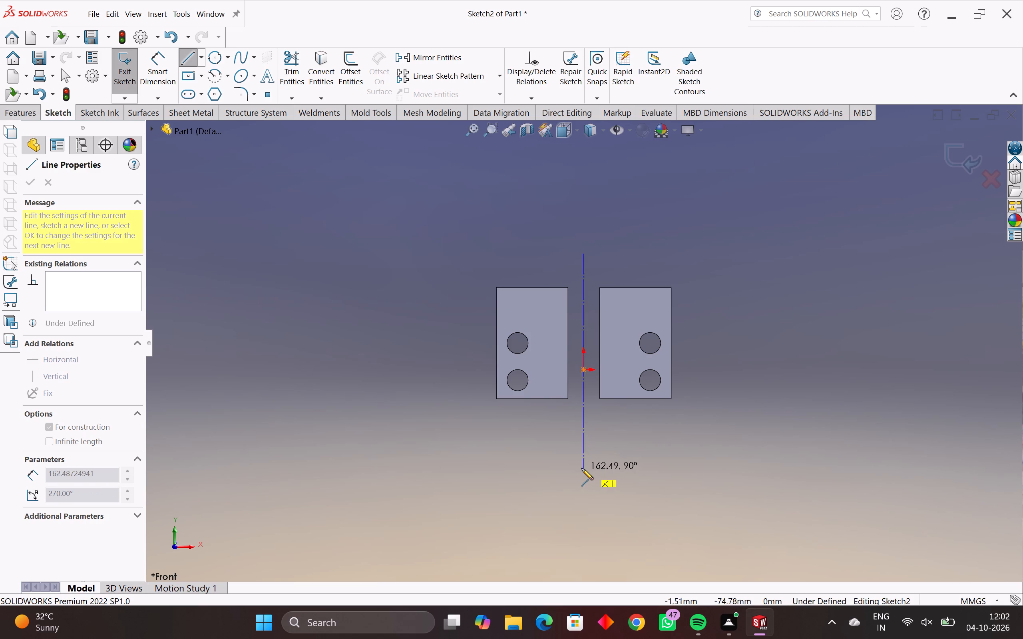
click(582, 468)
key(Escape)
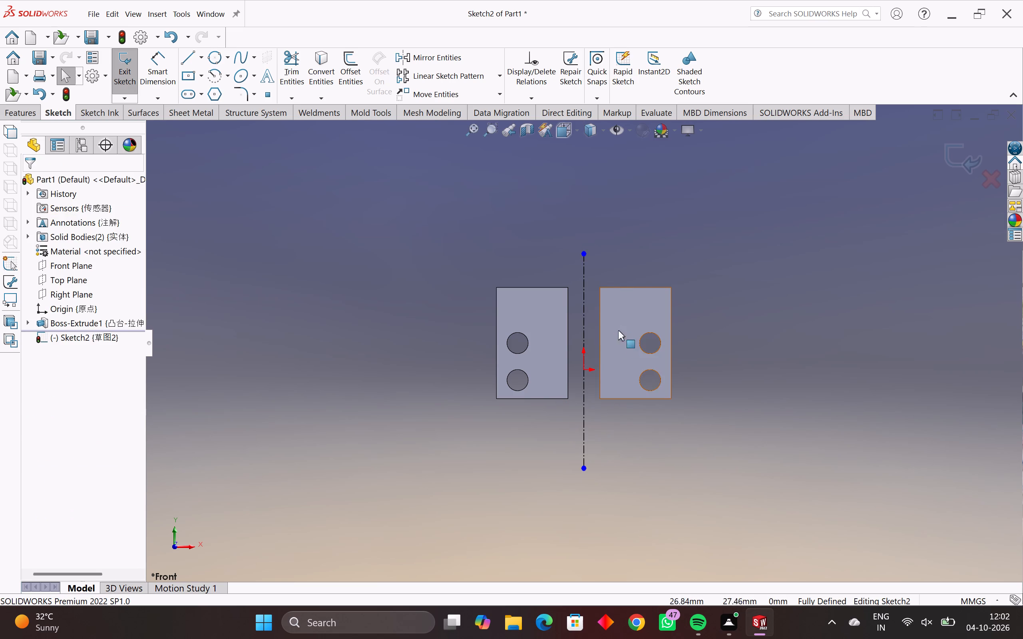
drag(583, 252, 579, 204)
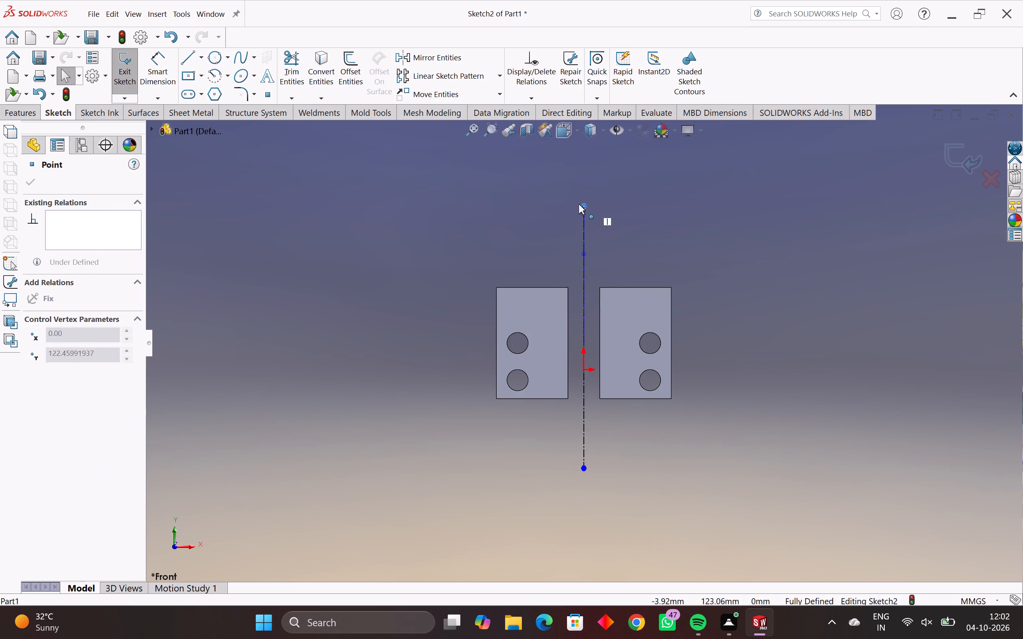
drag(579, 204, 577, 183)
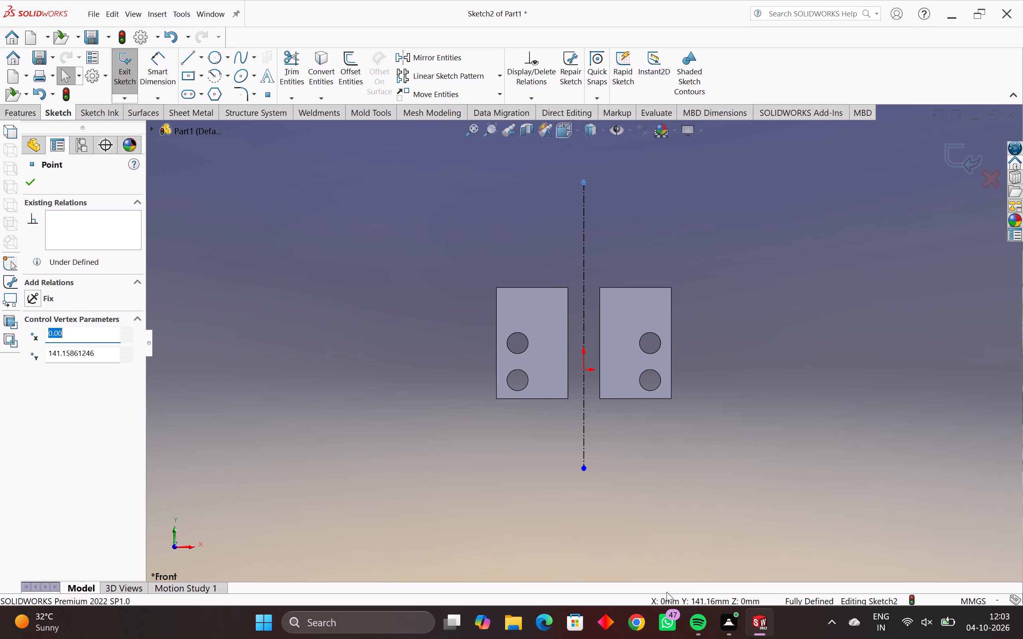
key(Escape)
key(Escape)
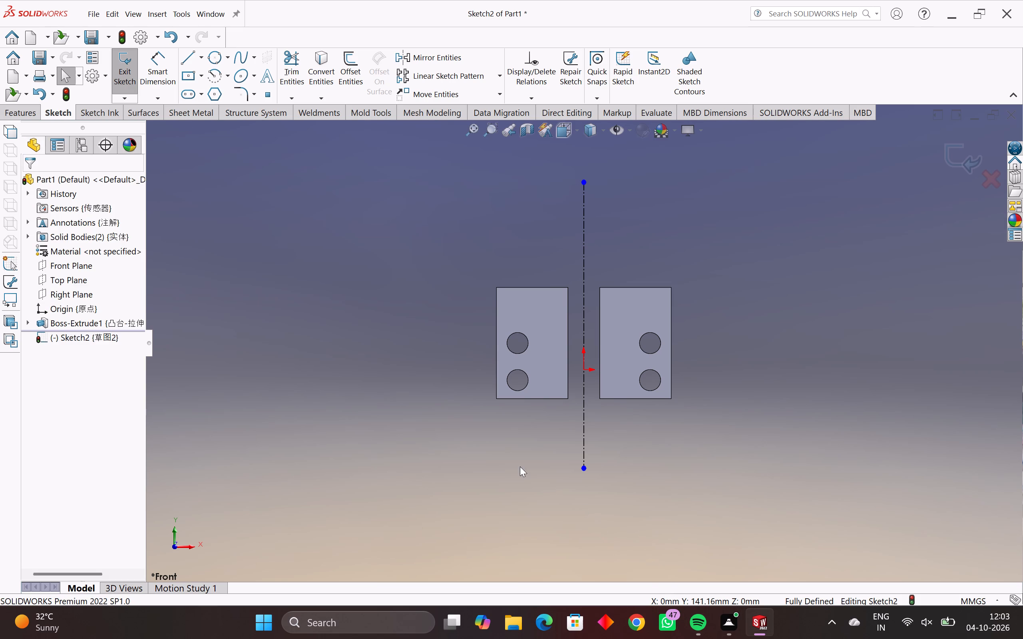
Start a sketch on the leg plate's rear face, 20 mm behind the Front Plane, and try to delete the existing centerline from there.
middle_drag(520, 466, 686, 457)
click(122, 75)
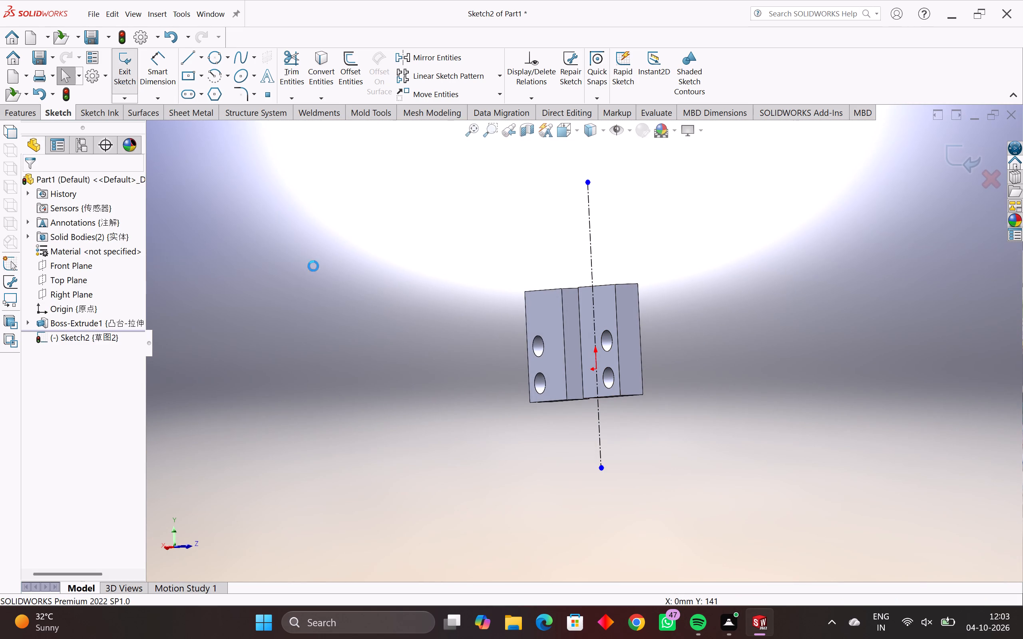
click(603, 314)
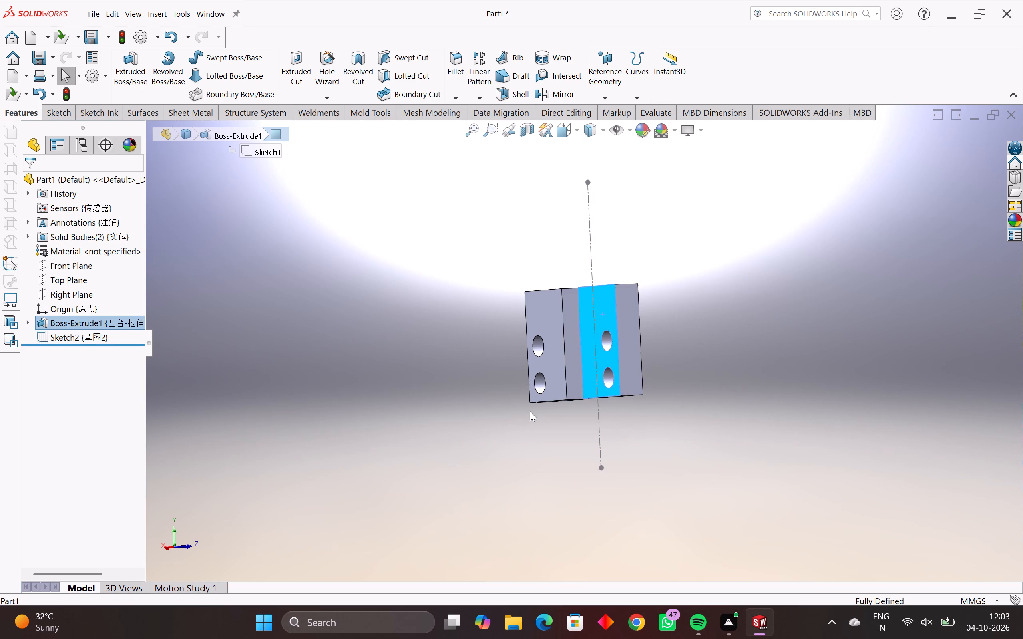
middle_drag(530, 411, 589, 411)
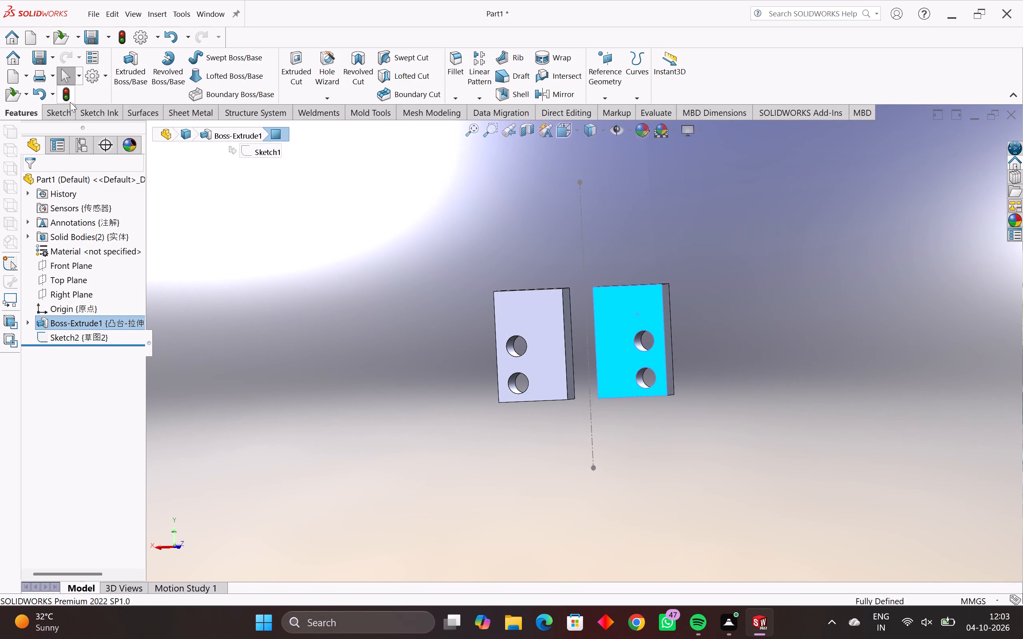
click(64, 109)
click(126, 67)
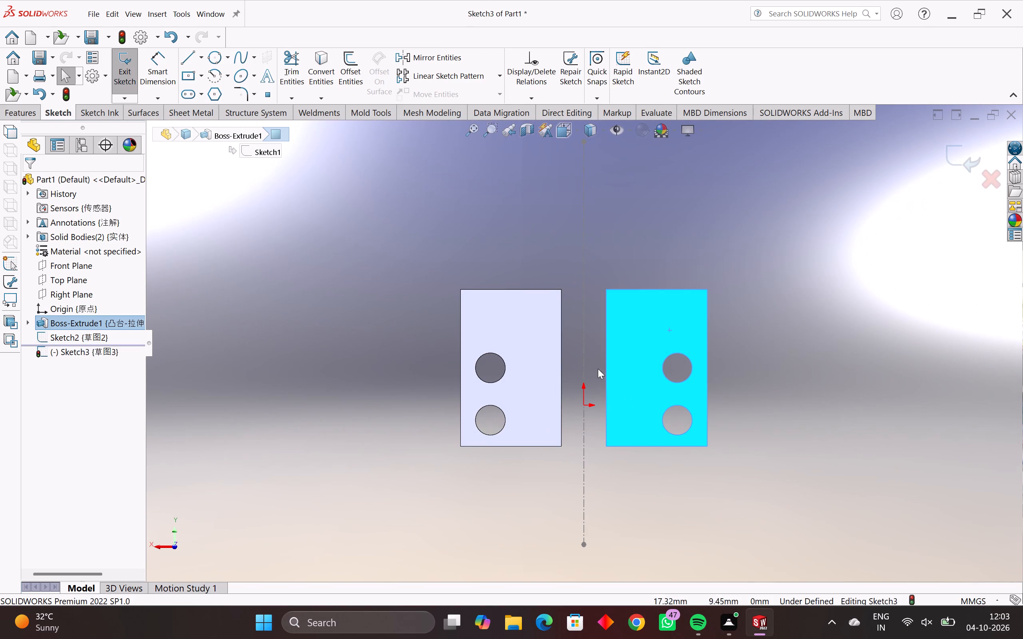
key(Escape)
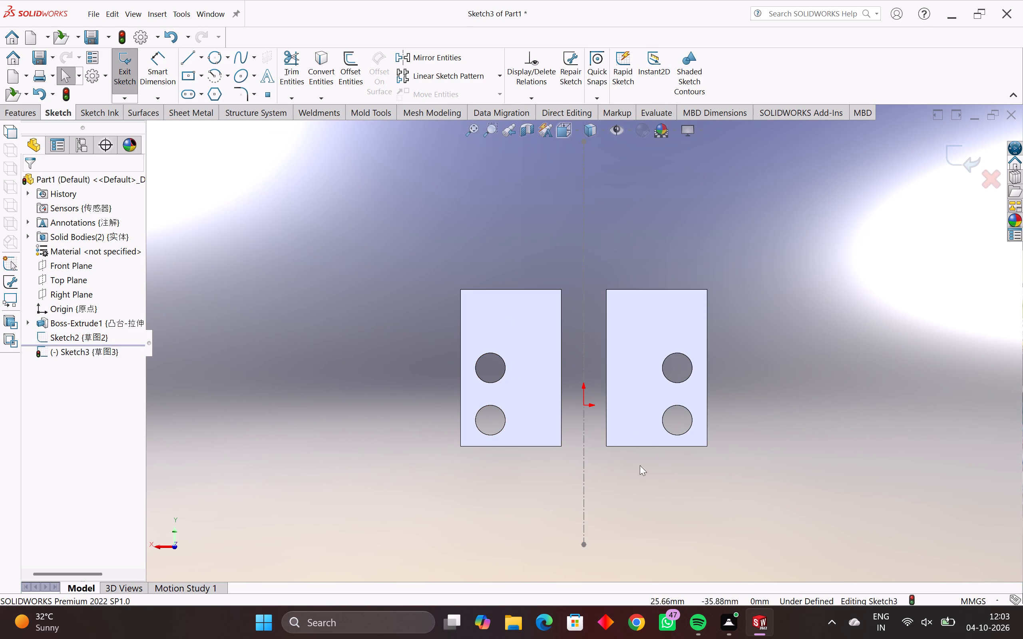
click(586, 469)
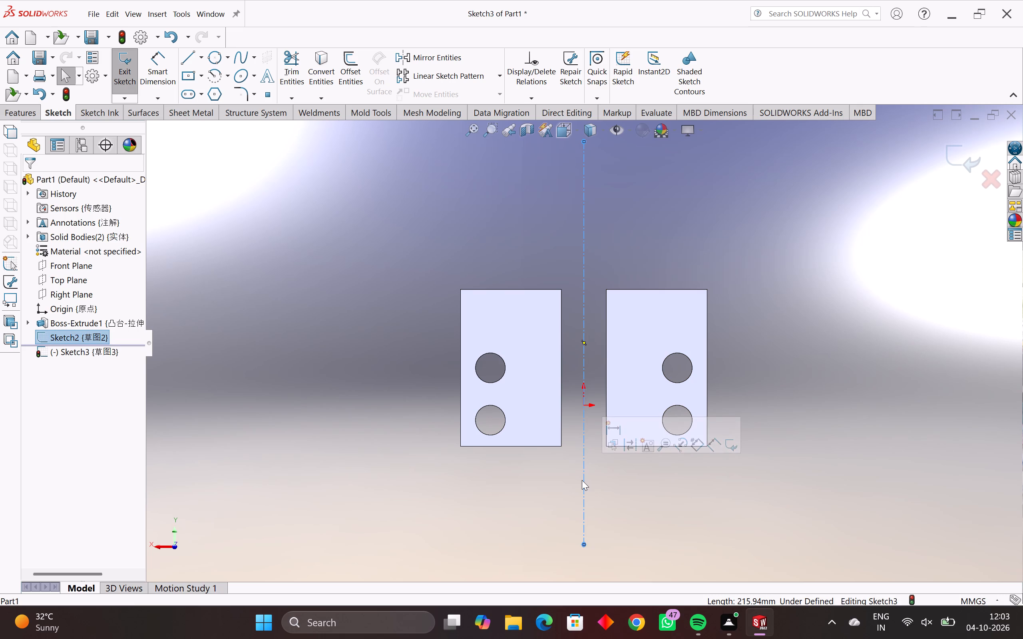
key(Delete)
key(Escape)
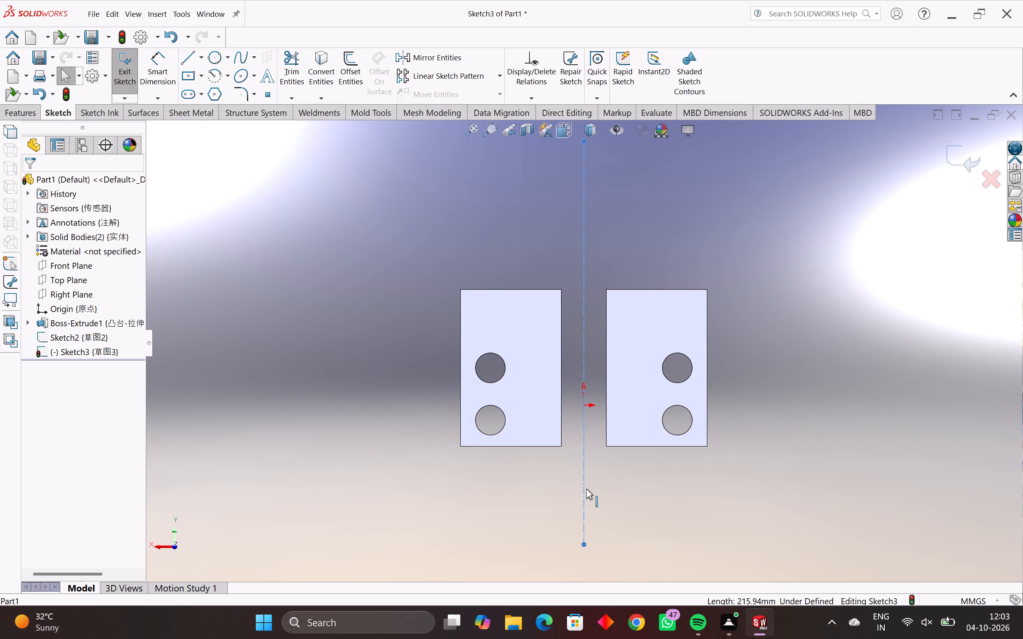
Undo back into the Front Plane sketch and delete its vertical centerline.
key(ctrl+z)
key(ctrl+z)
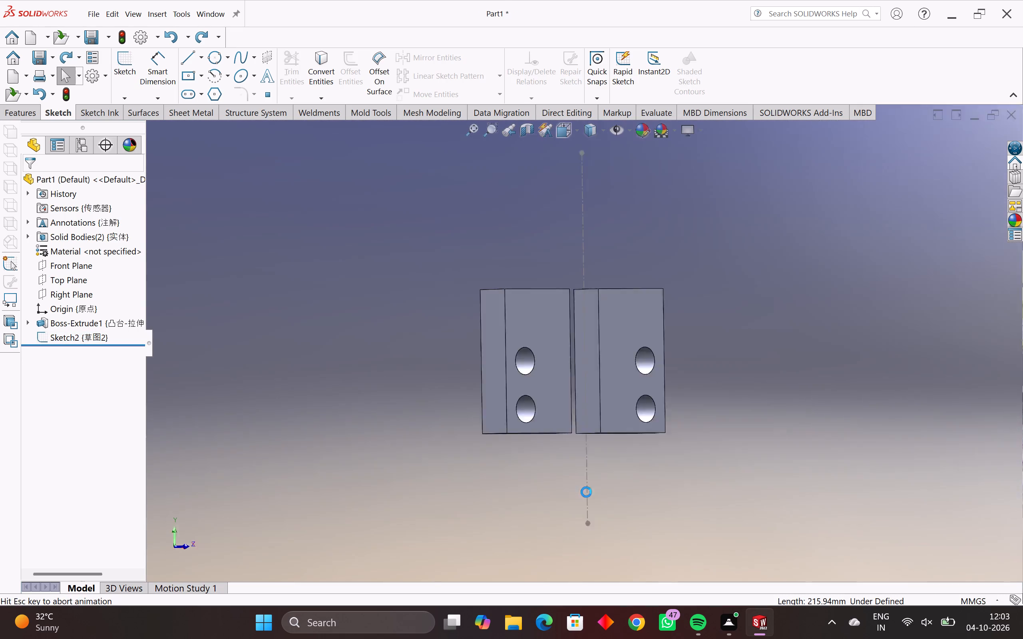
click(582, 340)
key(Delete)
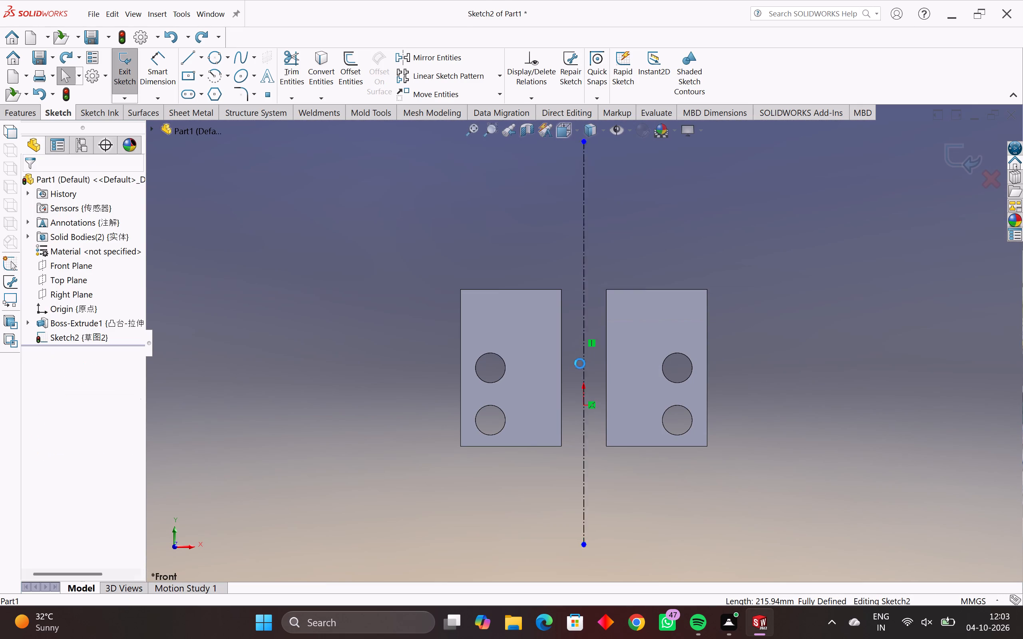
Leave the emptied Front Plane sketch and start a new sketch on the rear face of one leg plate.
middle_drag(404, 392, 560, 421)
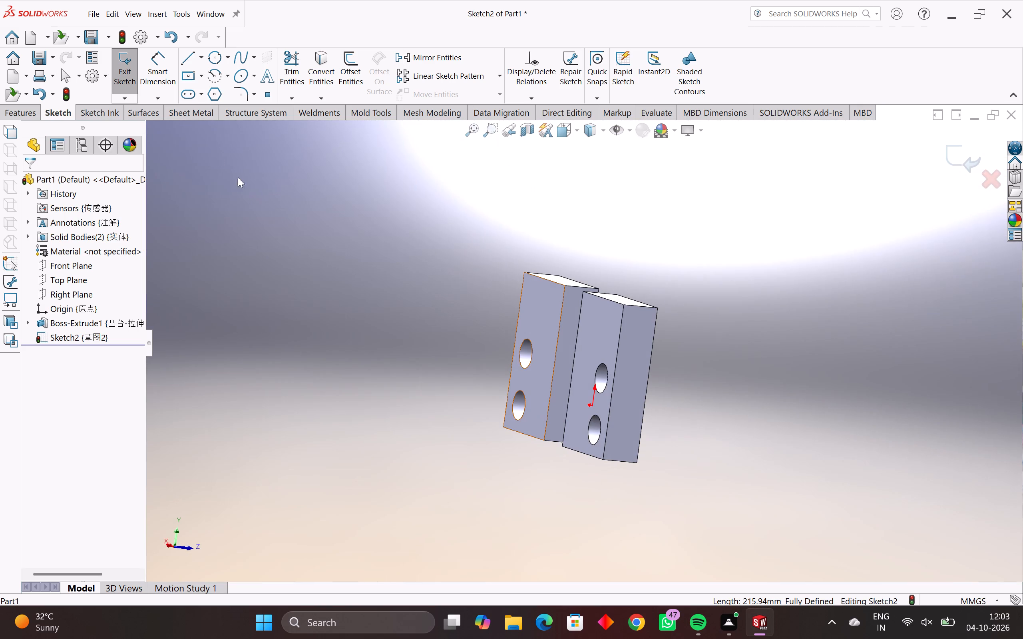
click(128, 79)
click(606, 347)
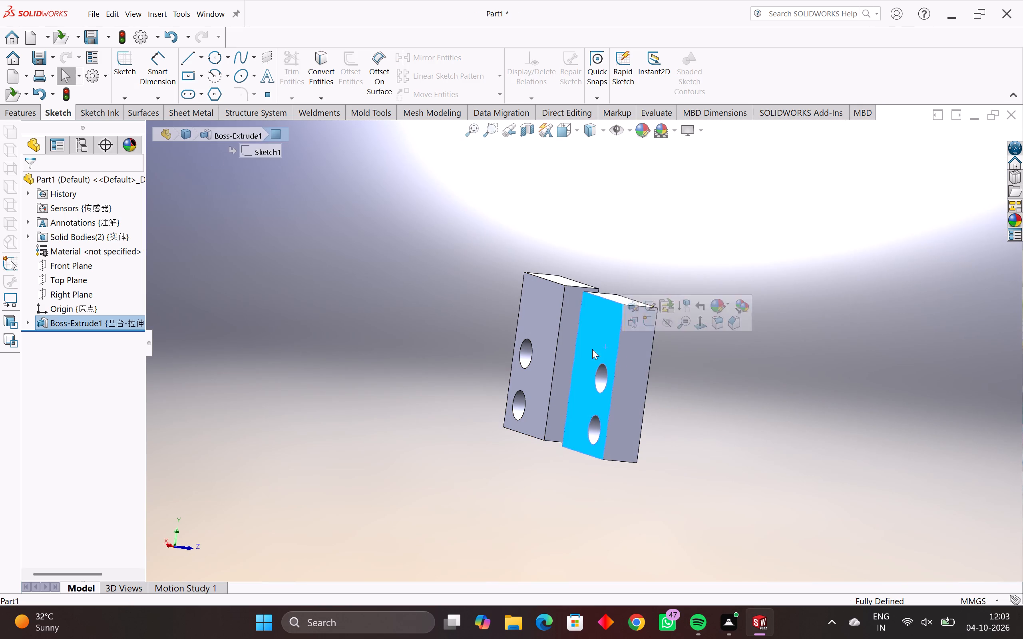
click(132, 55)
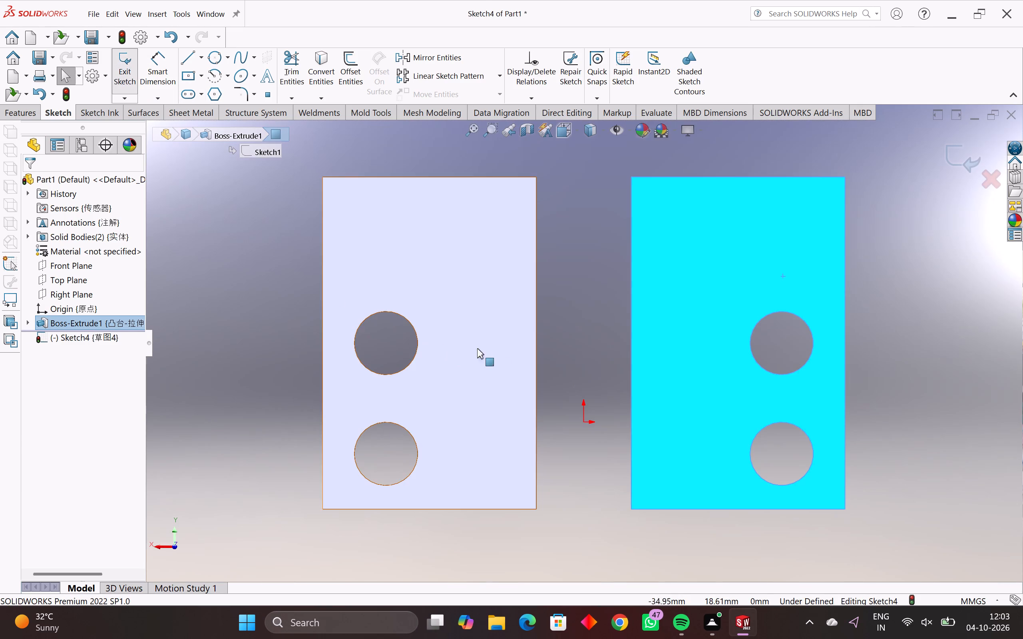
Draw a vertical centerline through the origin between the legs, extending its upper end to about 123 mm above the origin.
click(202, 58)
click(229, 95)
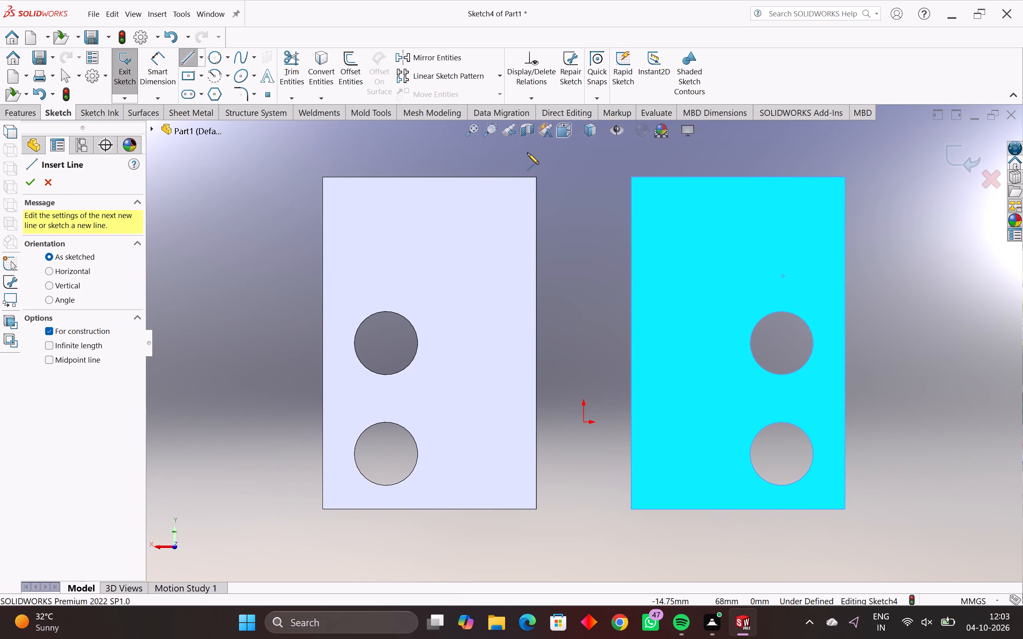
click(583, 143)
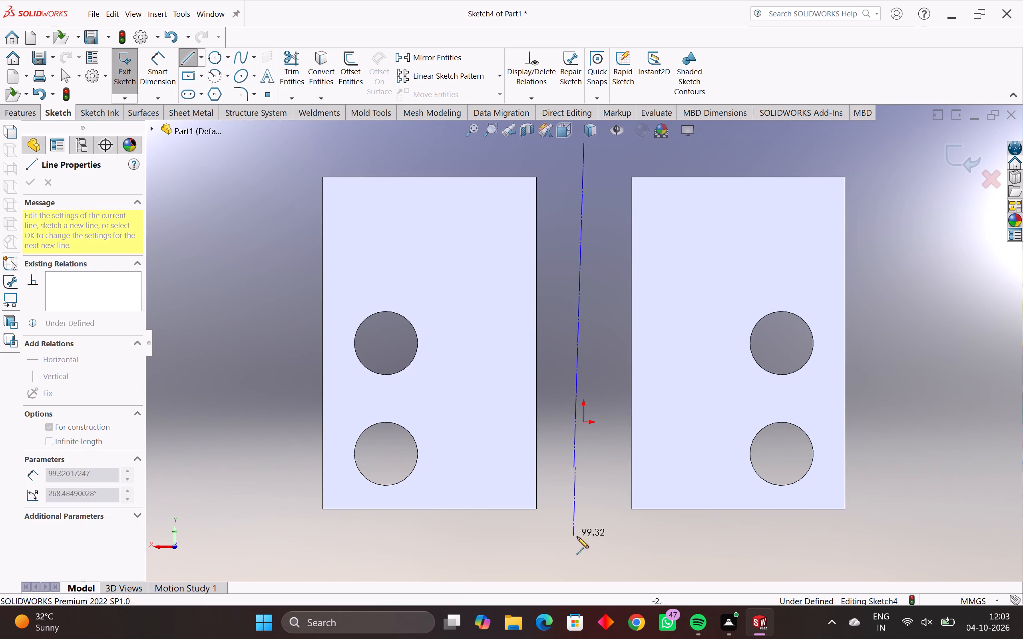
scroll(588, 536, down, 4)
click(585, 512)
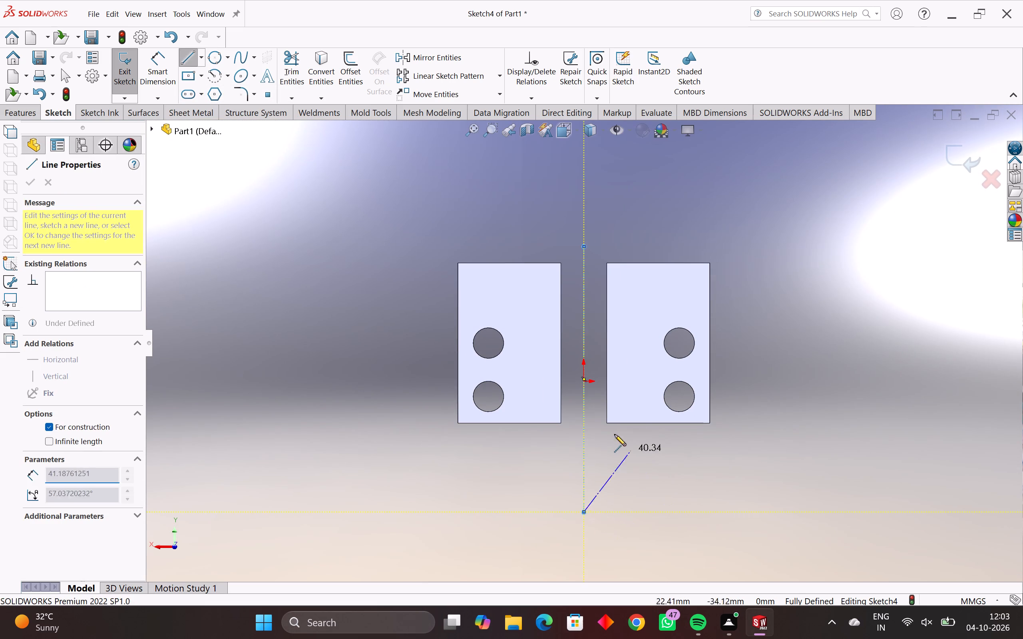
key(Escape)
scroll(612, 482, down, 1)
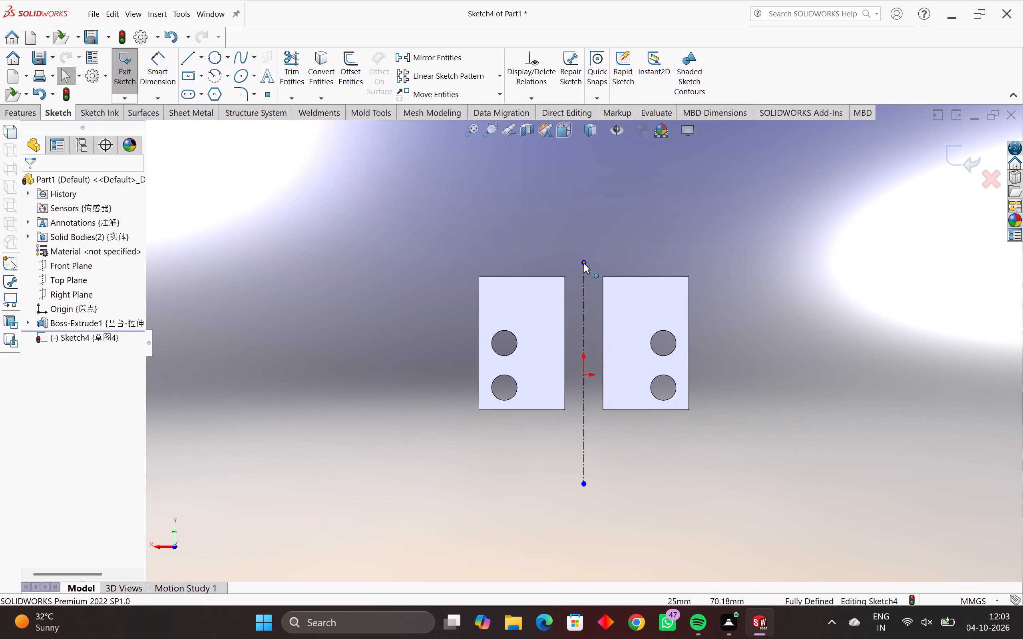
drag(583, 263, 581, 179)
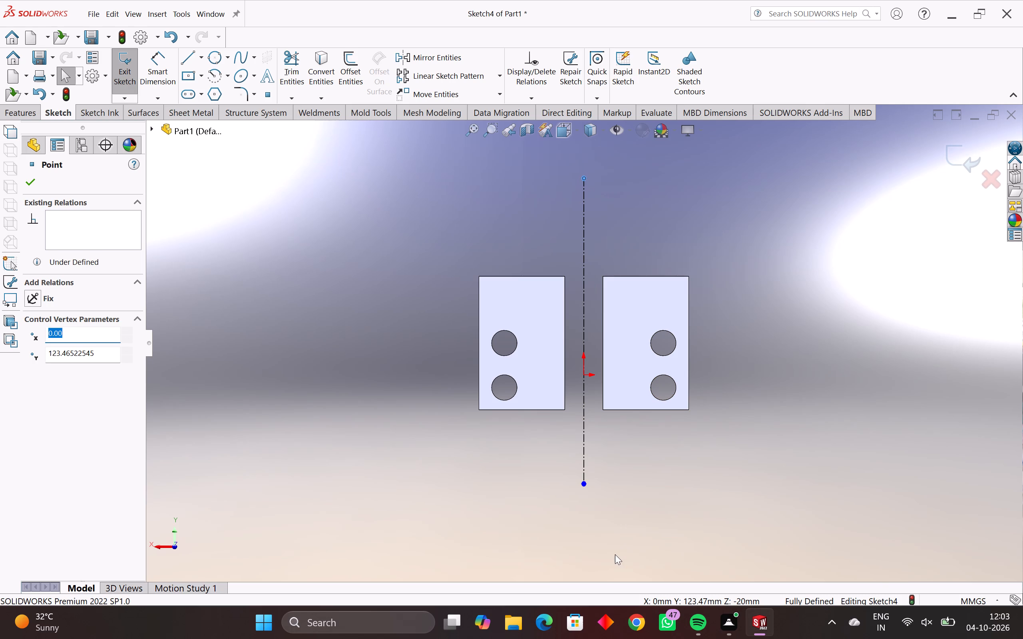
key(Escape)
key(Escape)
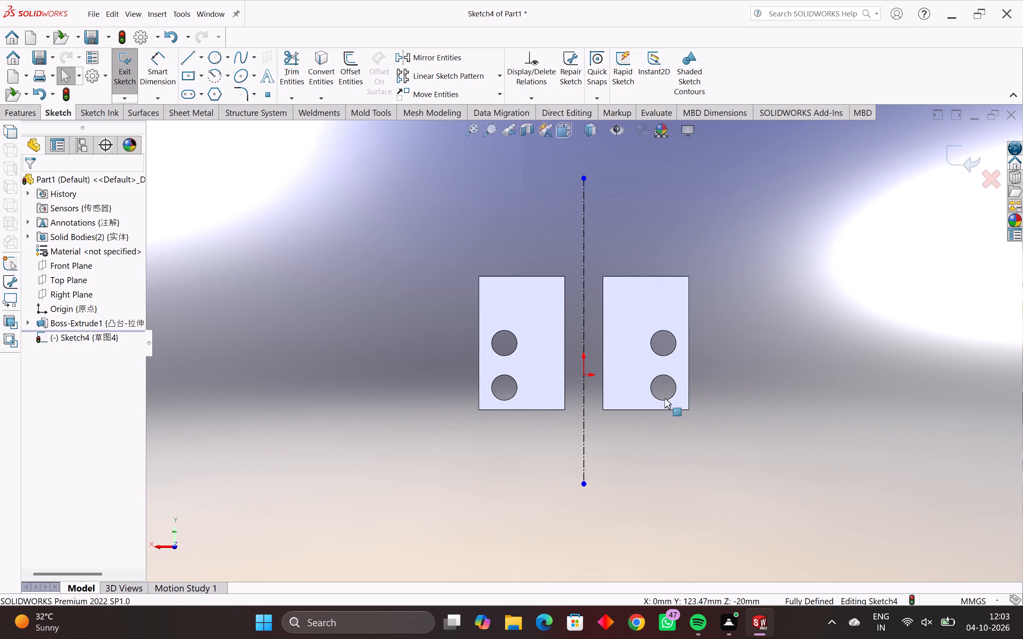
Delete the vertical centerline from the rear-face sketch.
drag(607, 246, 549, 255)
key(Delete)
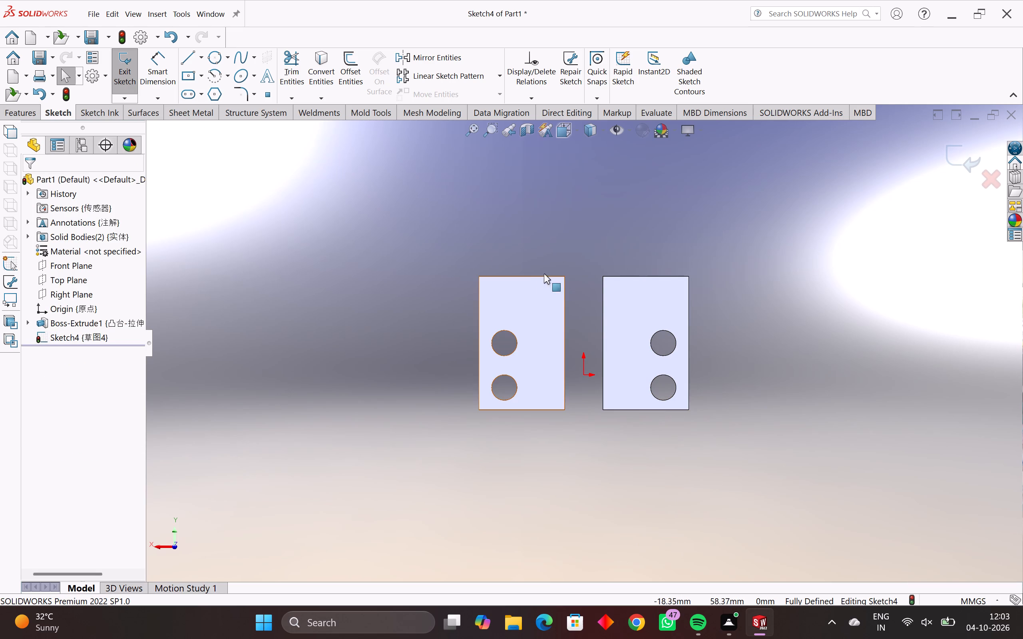
Draw a horizontal centerline joining the upper inner corners of the two leg plates.
click(201, 57)
click(208, 91)
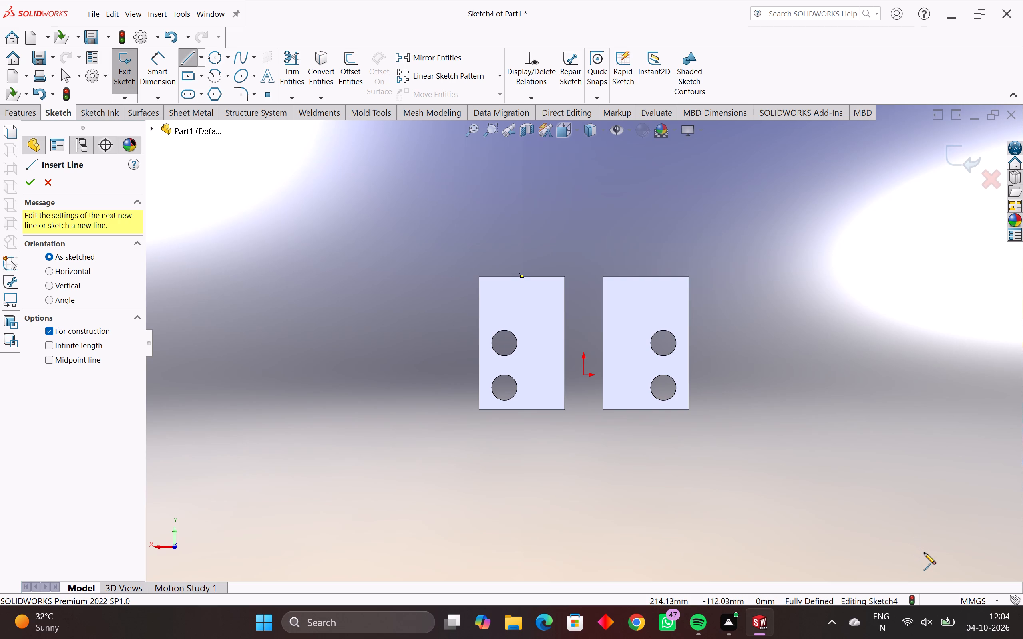
scroll(924, 553, up, 1)
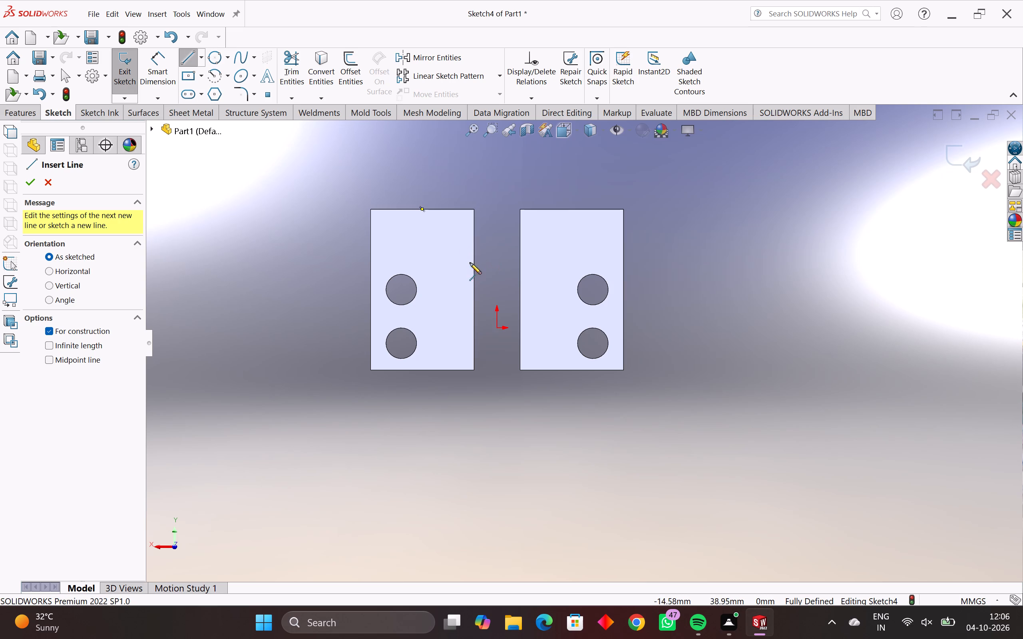
click(475, 210)
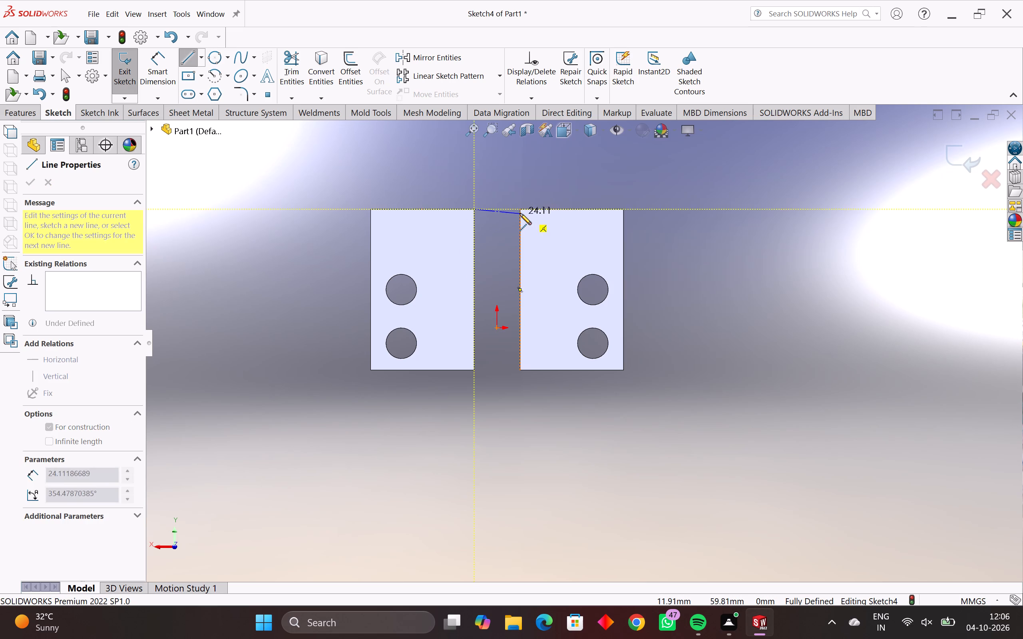
click(520, 209)
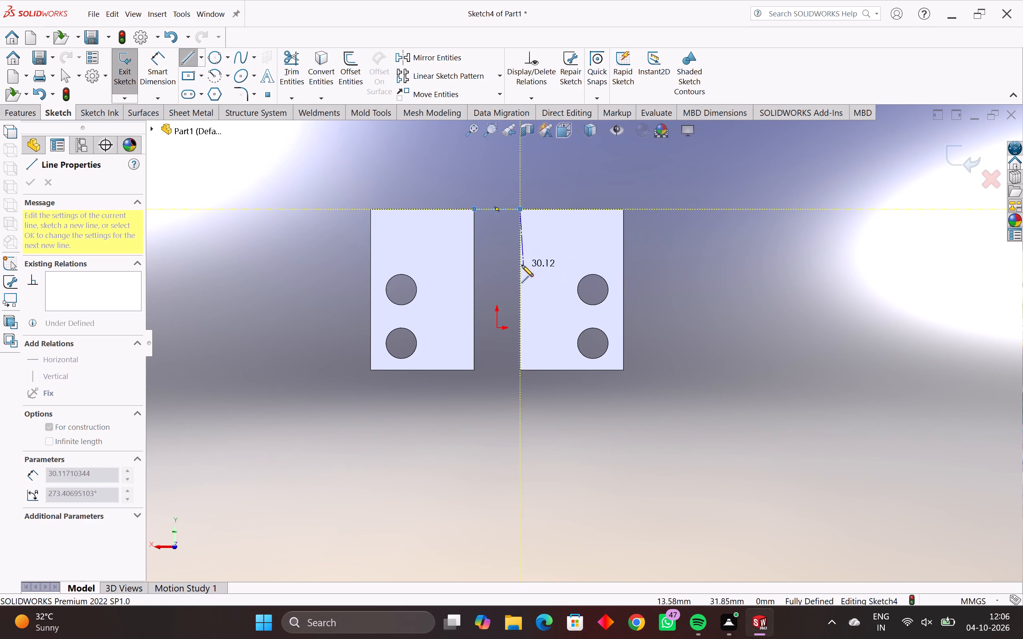
key(Escape)
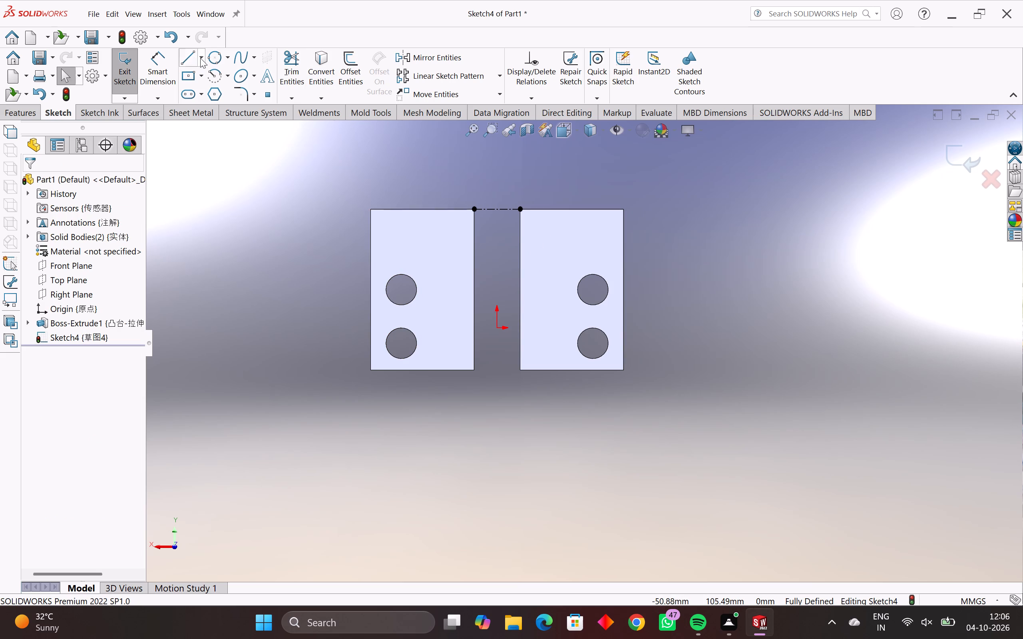
Draw a circle centred on the midpoint of the horizontal centerline between the legs and set its radius to 38 mm.
click(214, 55)
click(39, 226)
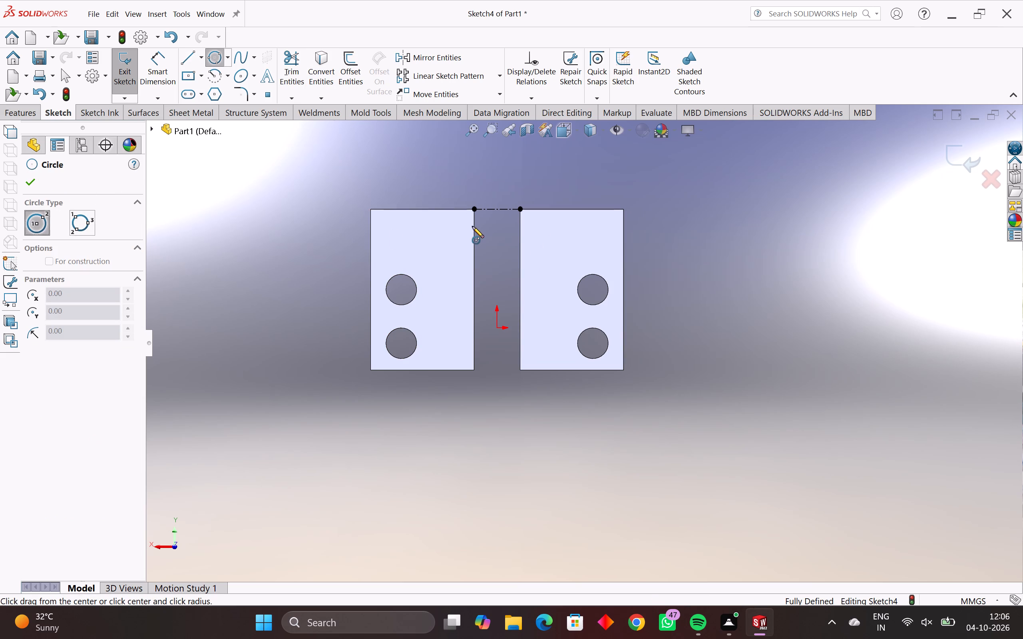
click(497, 210)
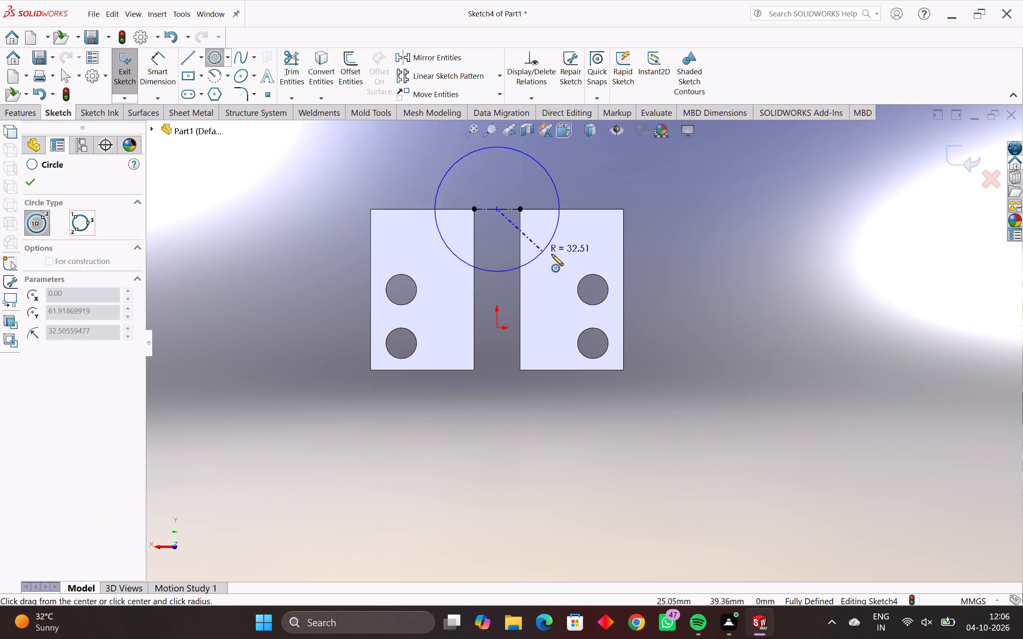
click(561, 230)
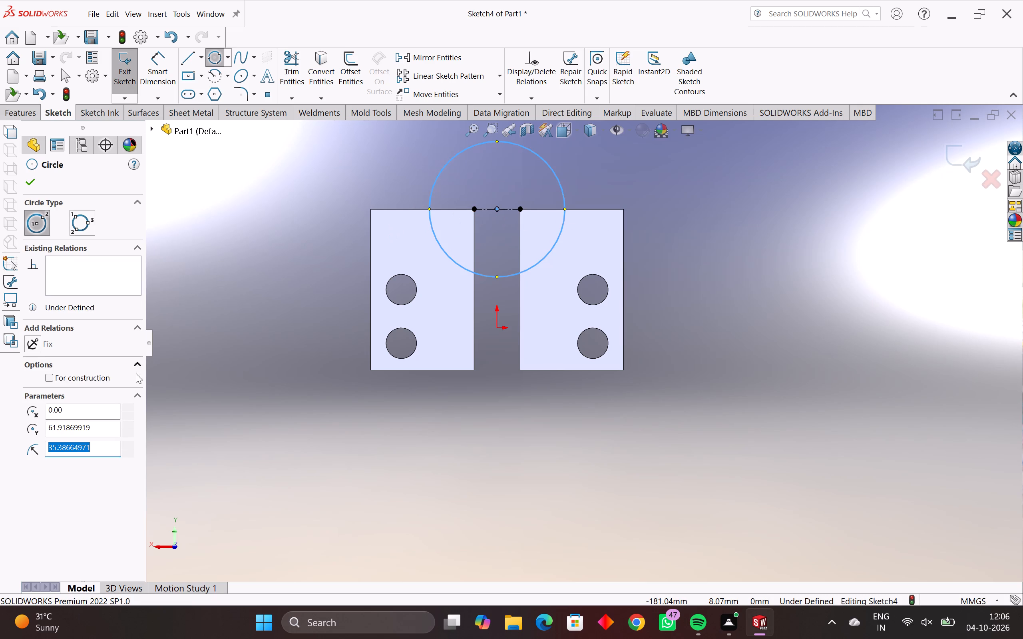
text(38)
key(Return)
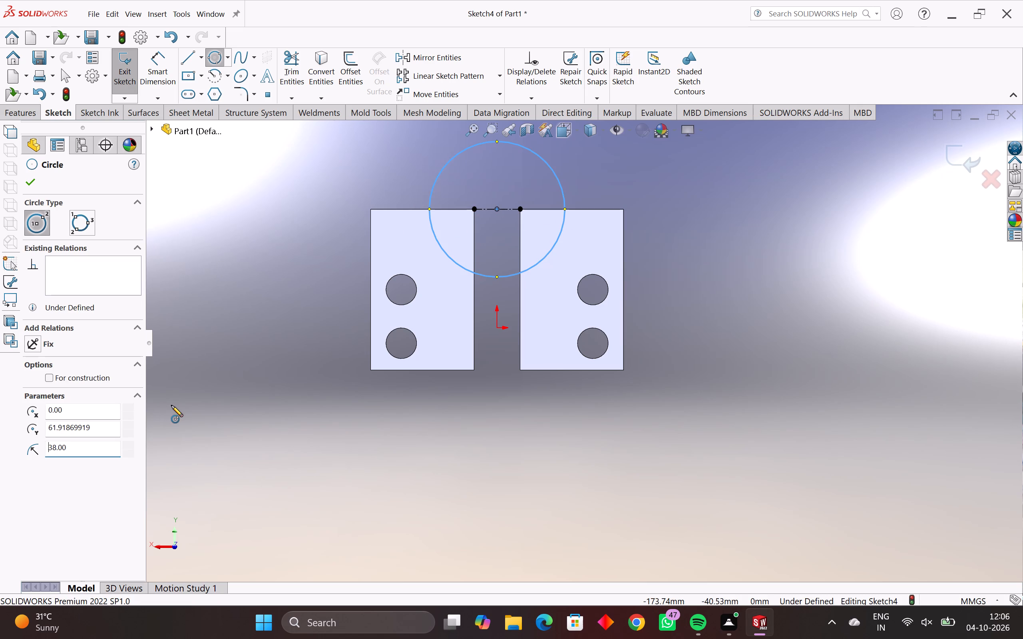
Draw a second circle concentric with the first, set its radius to 20 mm, and leave the Circle tool.
click(496, 208)
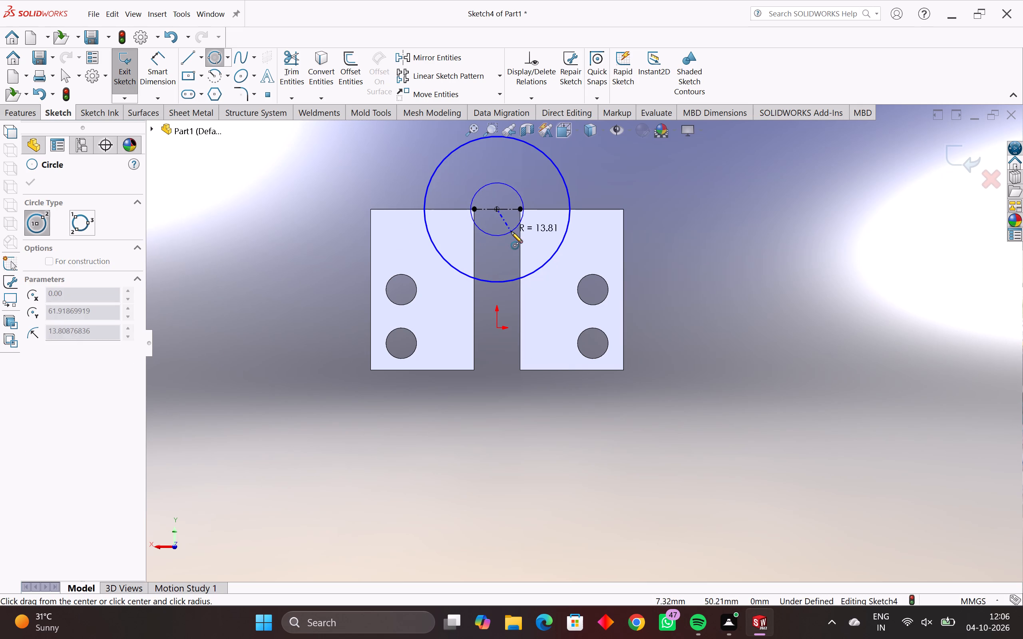
click(517, 241)
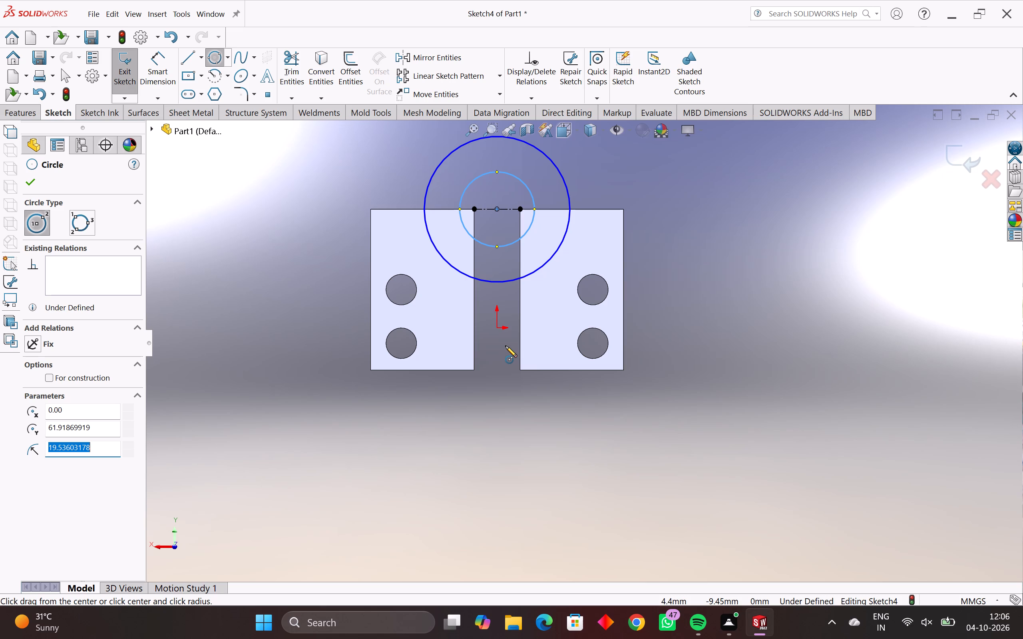
text(20)
key(Return)
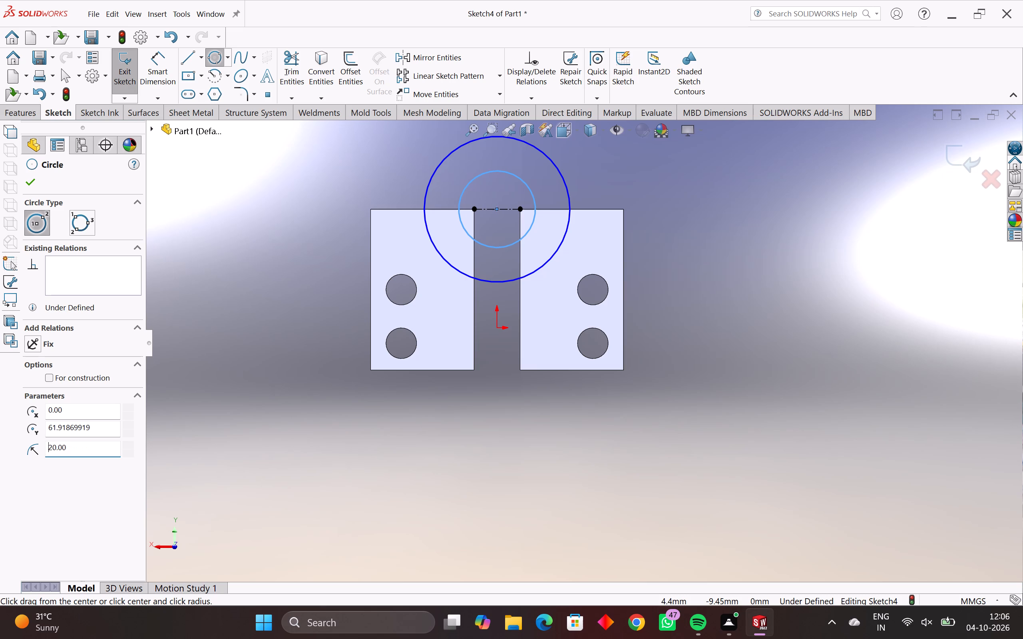
key(Escape)
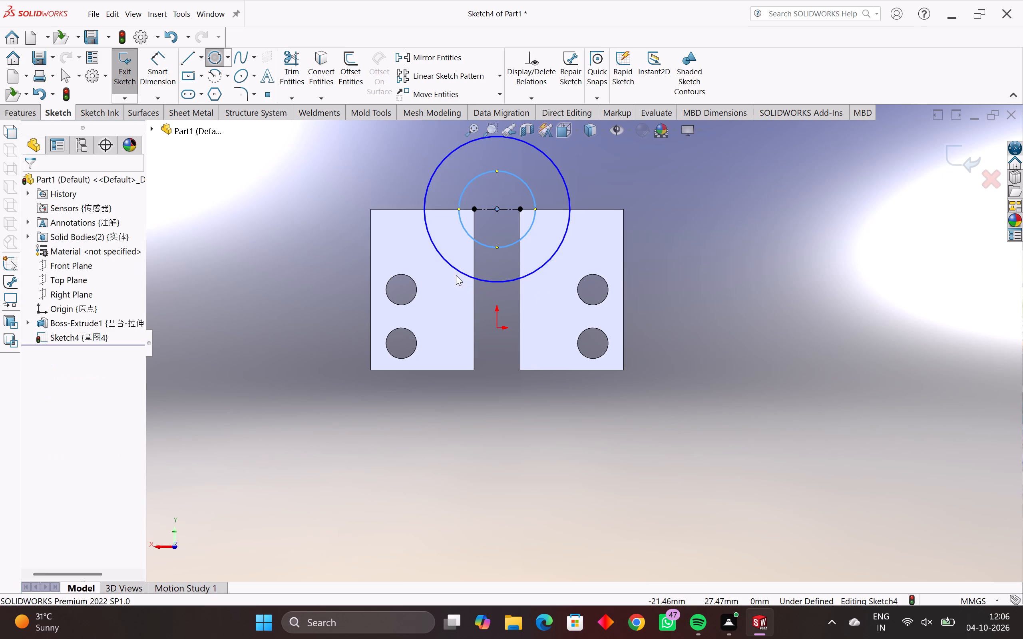
key(Escape)
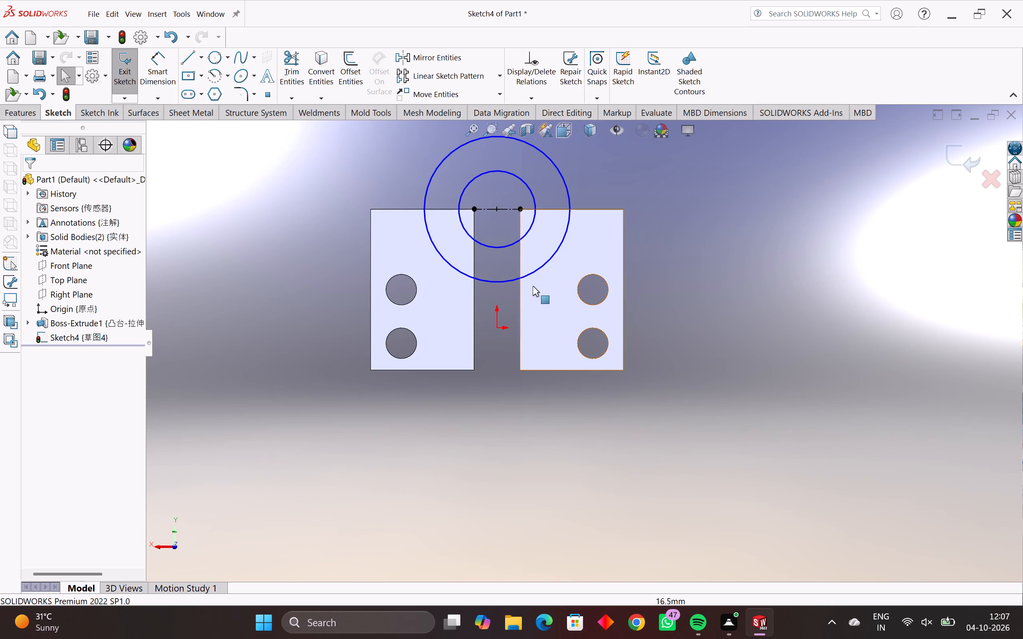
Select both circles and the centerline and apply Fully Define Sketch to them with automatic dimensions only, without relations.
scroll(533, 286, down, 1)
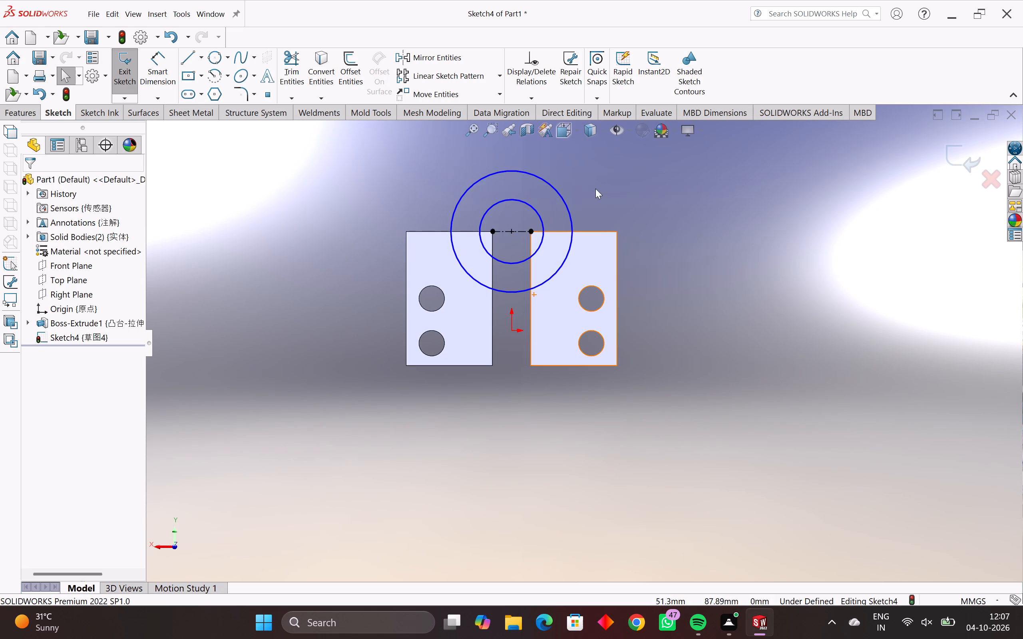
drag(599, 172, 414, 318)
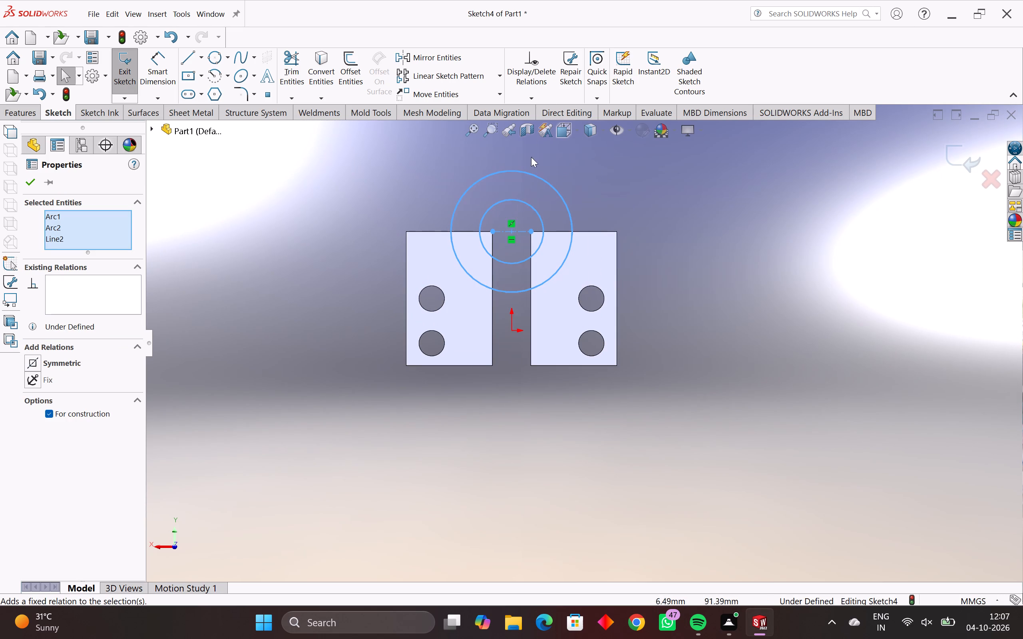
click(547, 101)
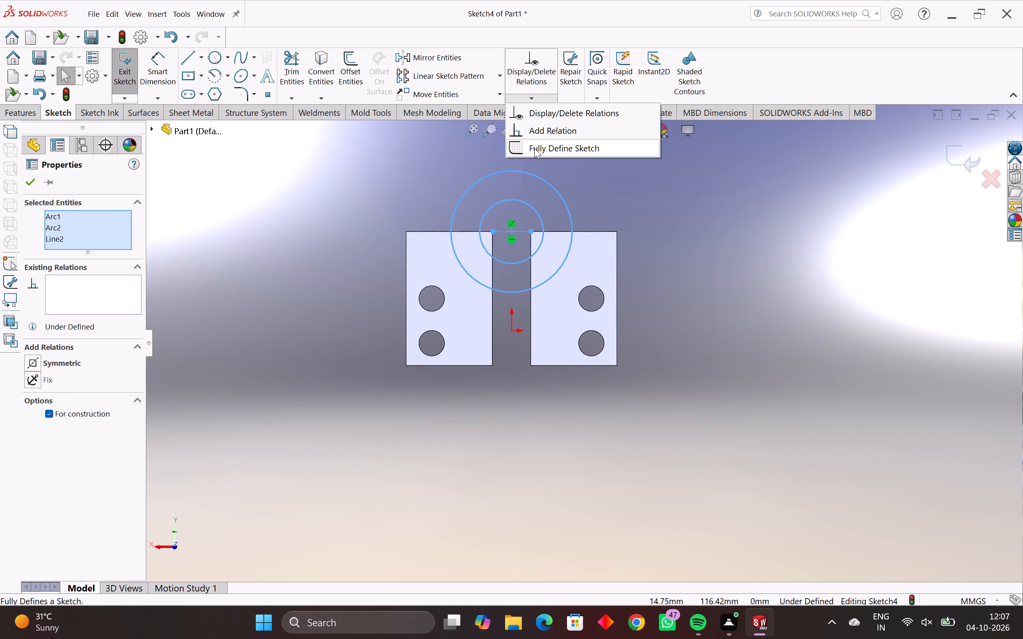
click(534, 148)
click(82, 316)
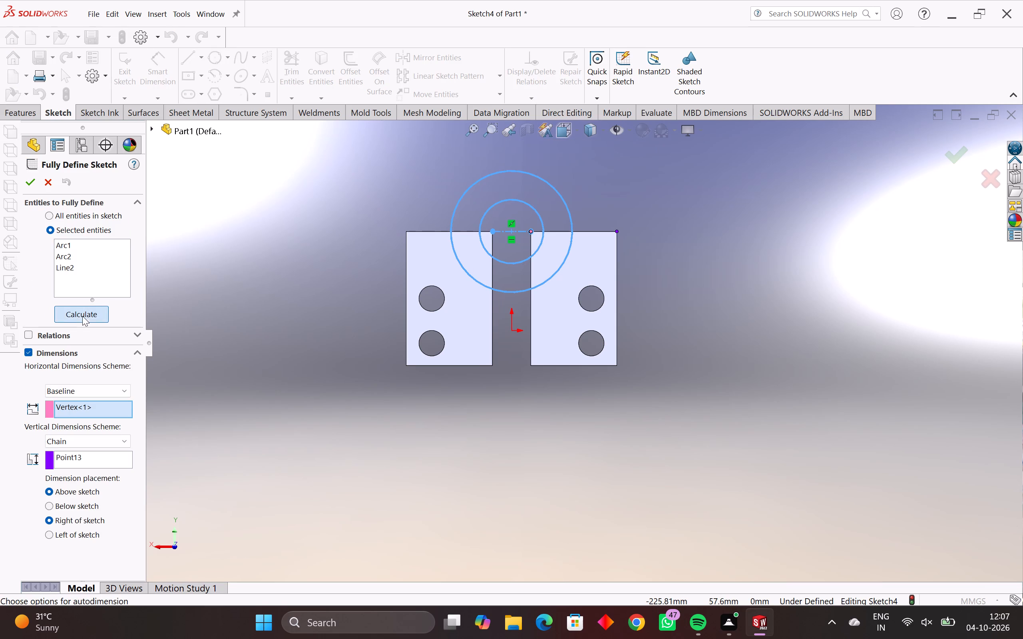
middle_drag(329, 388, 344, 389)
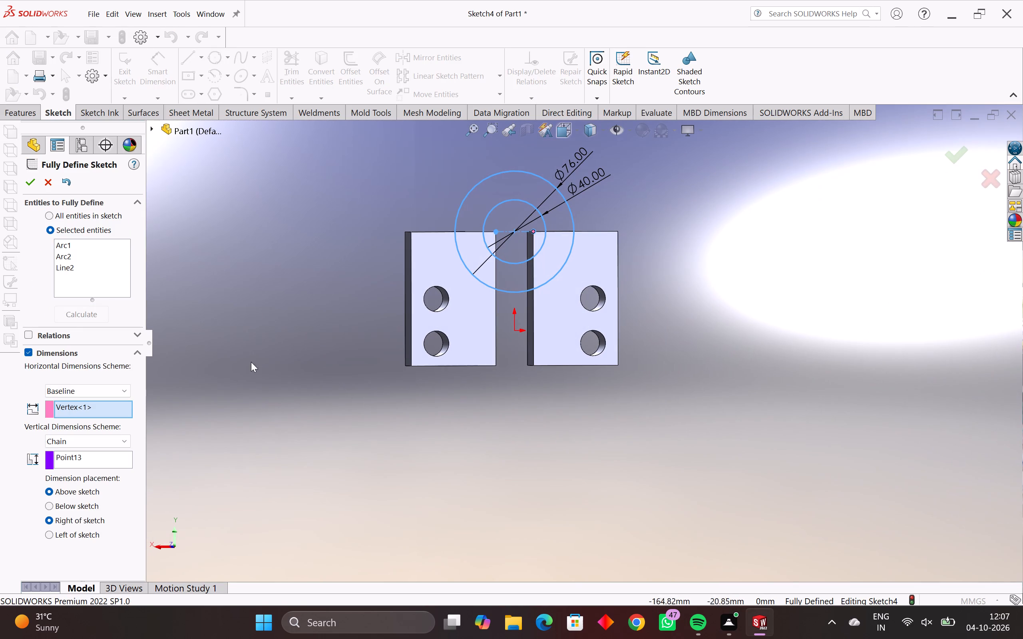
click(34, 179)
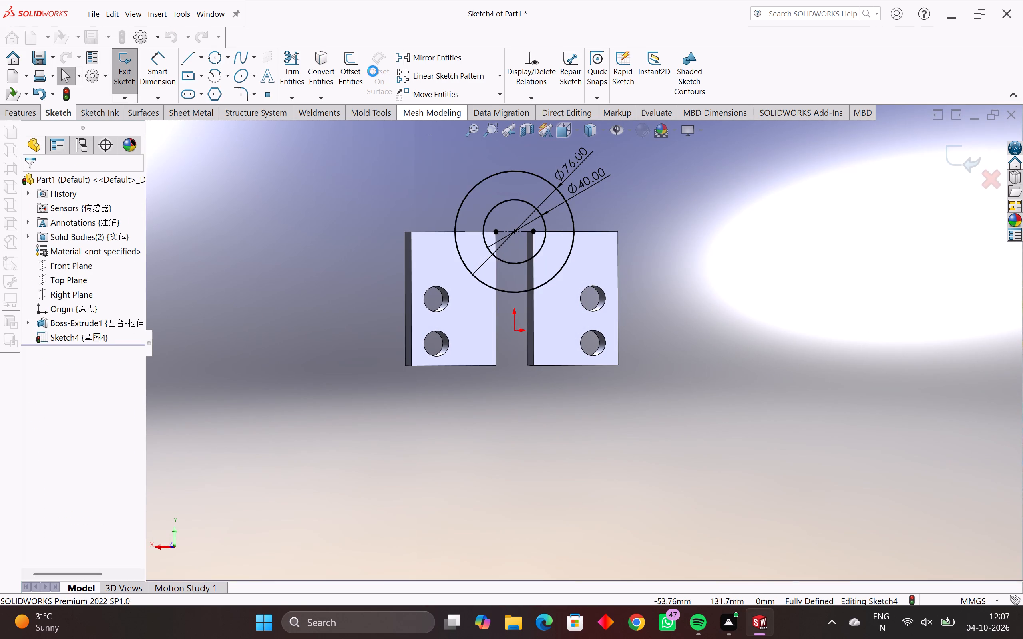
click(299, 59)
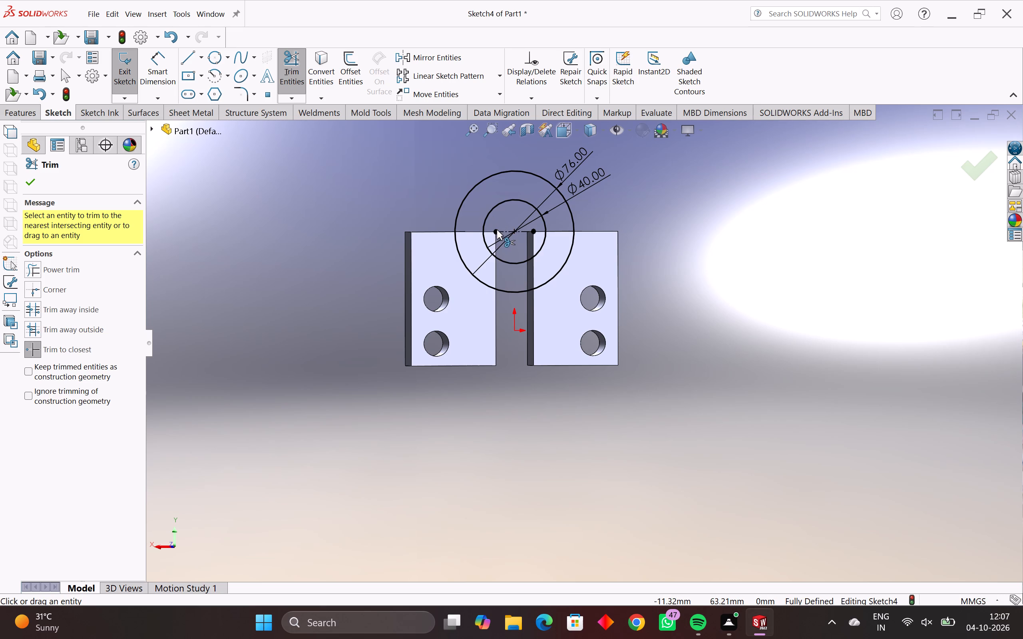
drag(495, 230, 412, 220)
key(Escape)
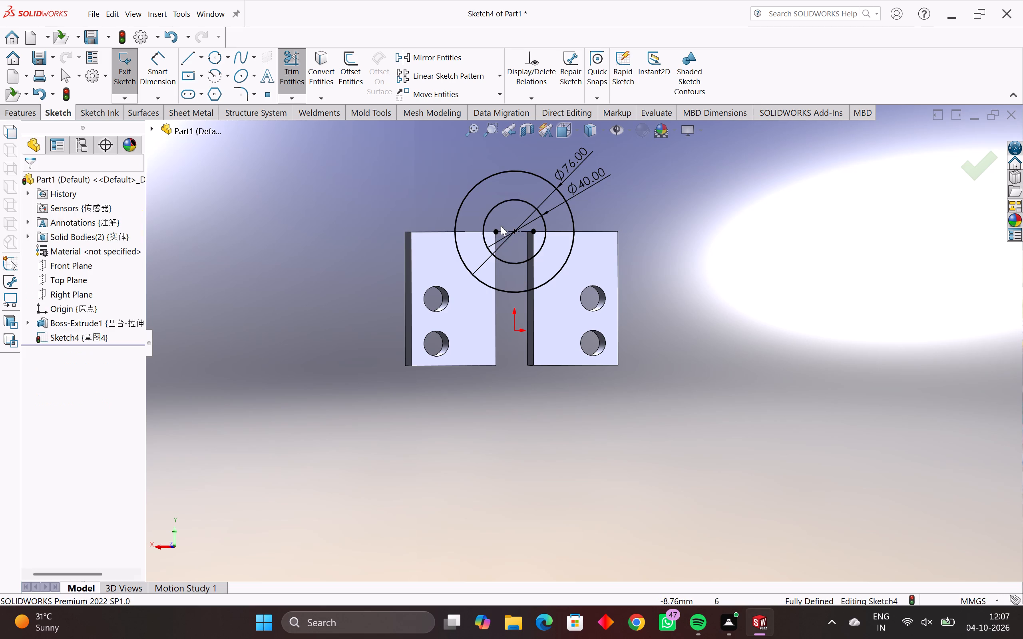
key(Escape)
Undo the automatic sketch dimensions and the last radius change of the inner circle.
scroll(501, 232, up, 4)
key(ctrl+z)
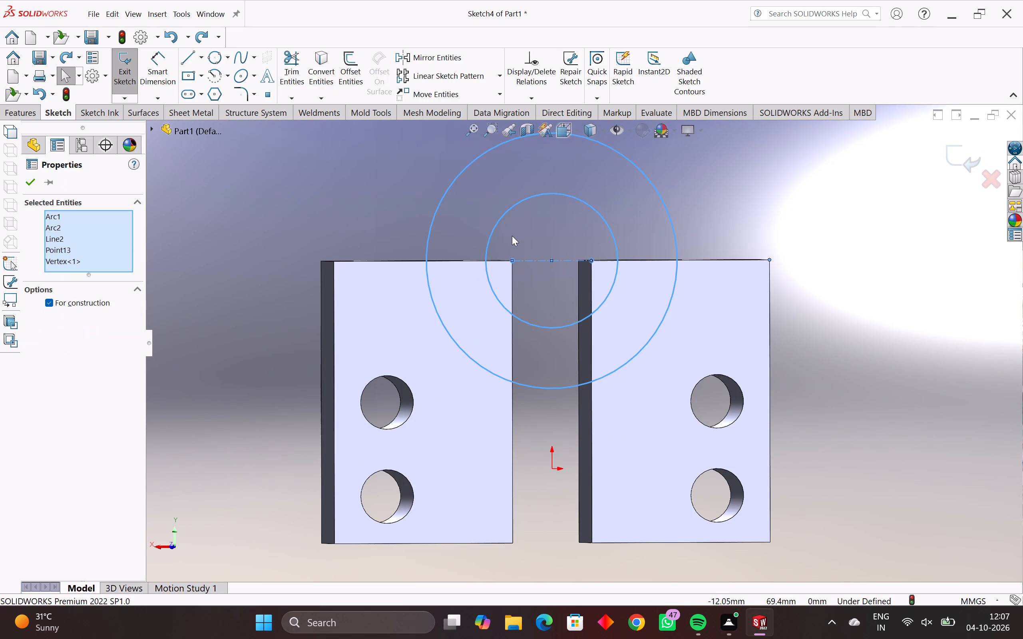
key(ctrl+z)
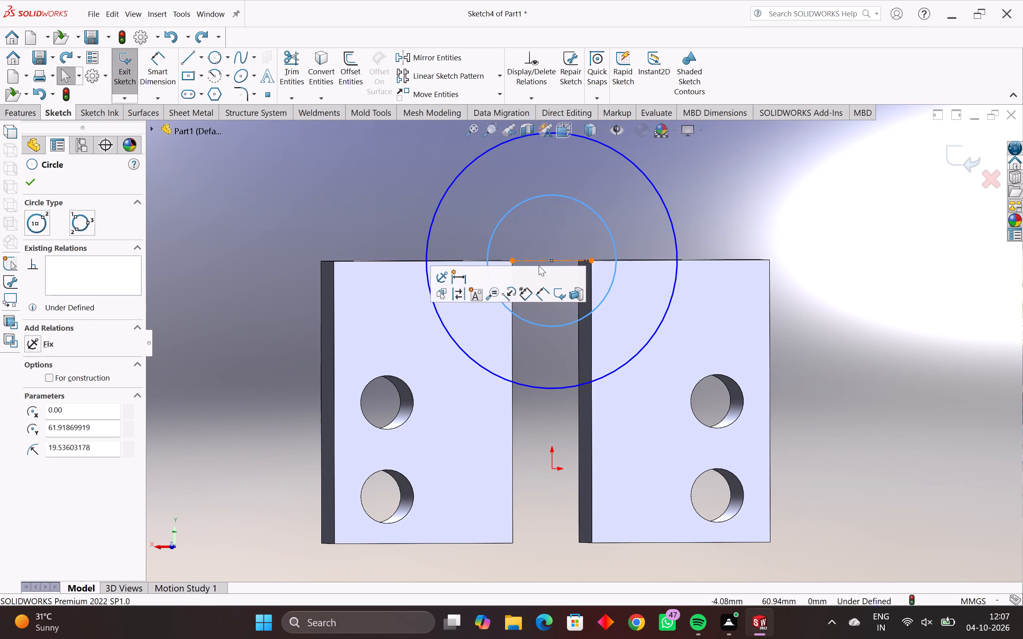
Undo the two concentric circles and the short centerline bridging the gap between the plates.
key(ctrl+z)
key(ctrl+z)
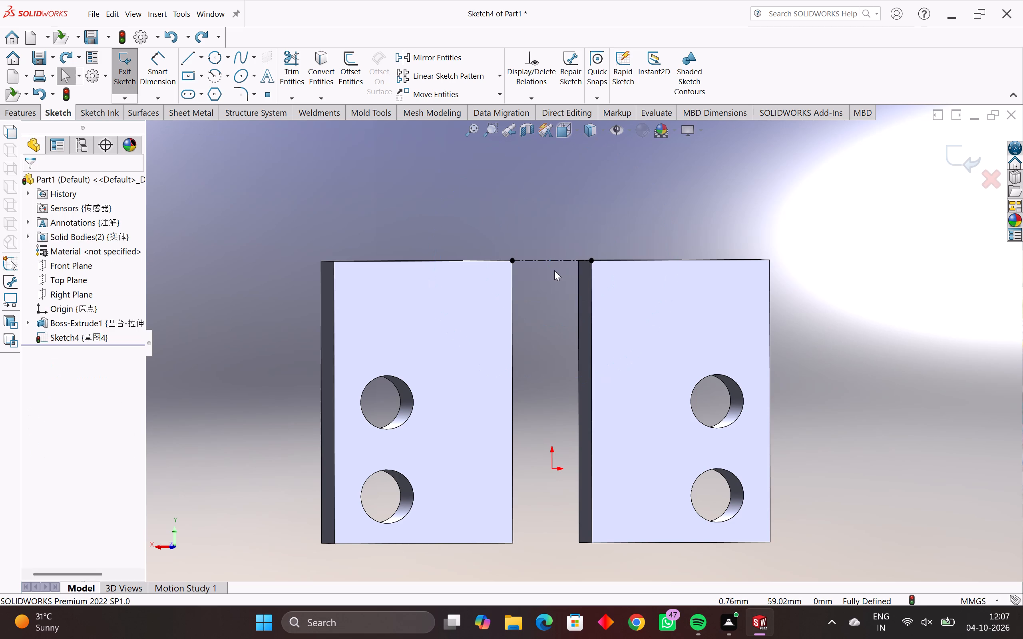
key(ctrl+z)
key(Escape)
key(Escape)
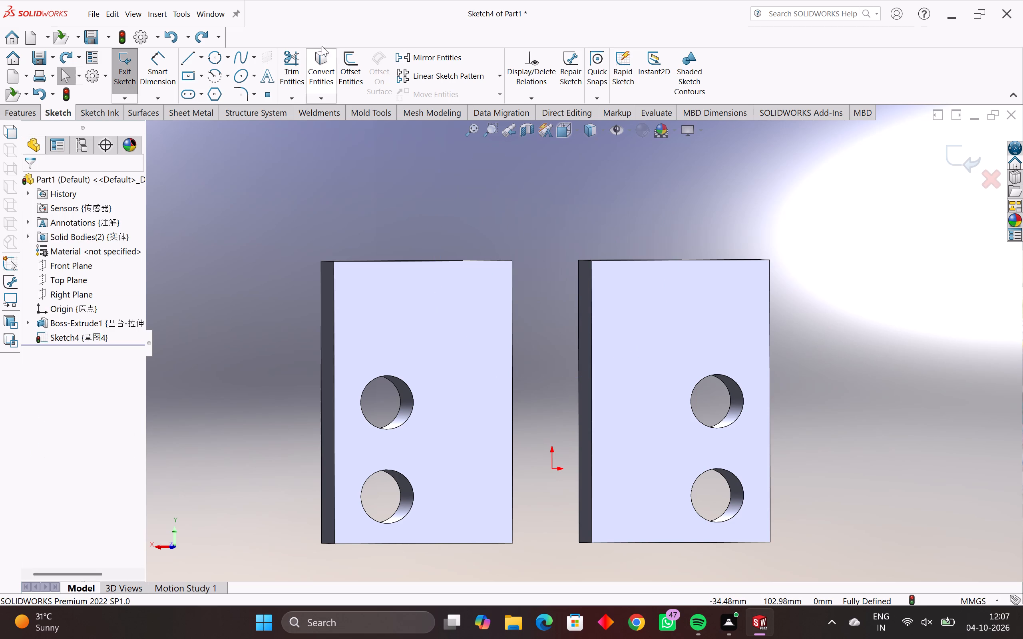
Draw a 132 mm horizontal centerline along the plates' top edges, joining their two outer top corners.
click(204, 56)
click(205, 93)
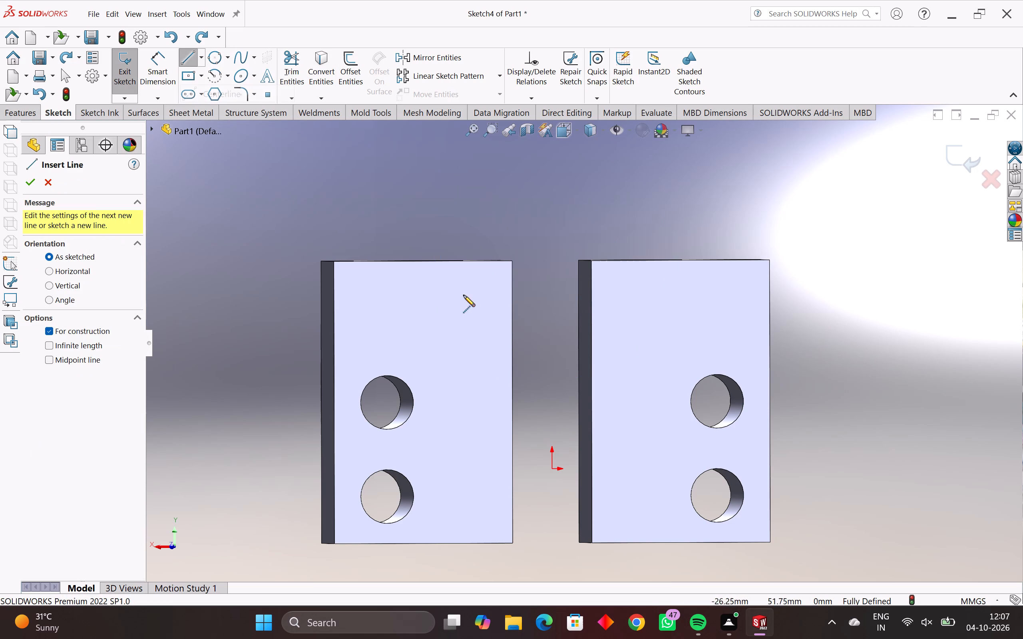
click(333, 263)
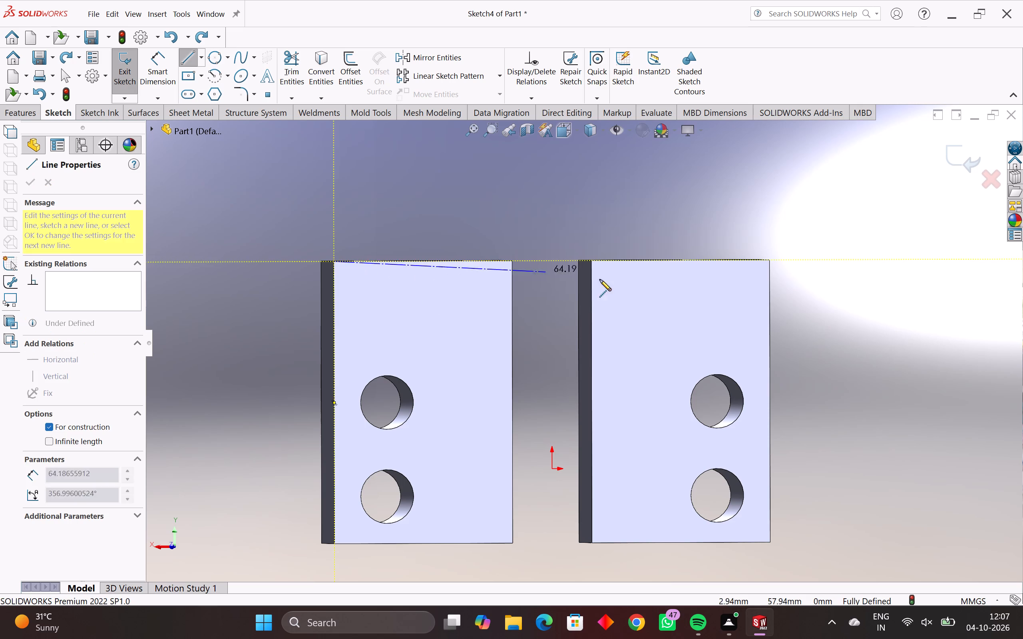
click(770, 260)
key(Escape)
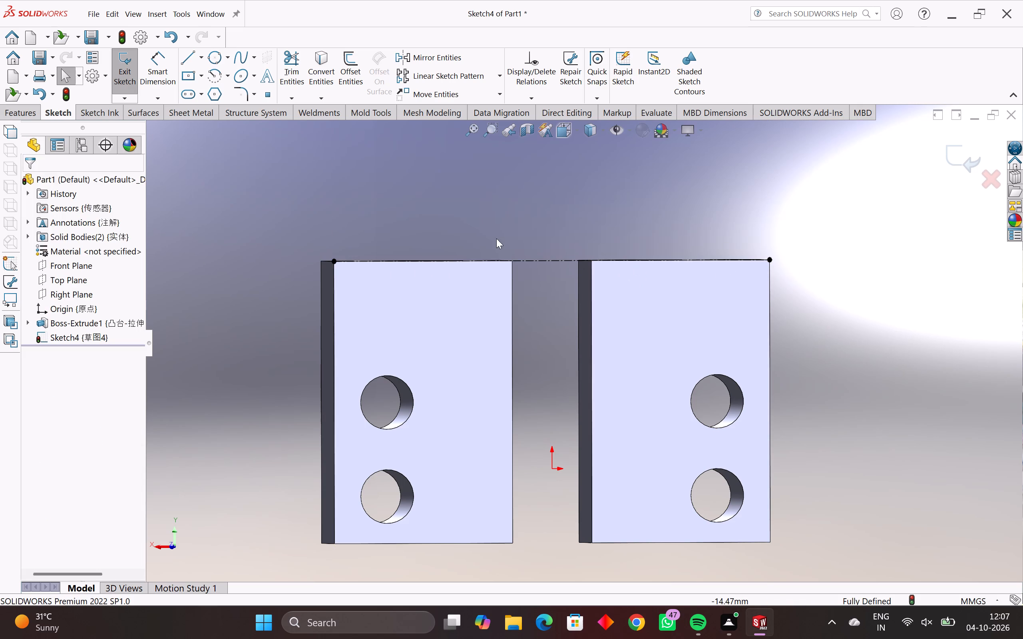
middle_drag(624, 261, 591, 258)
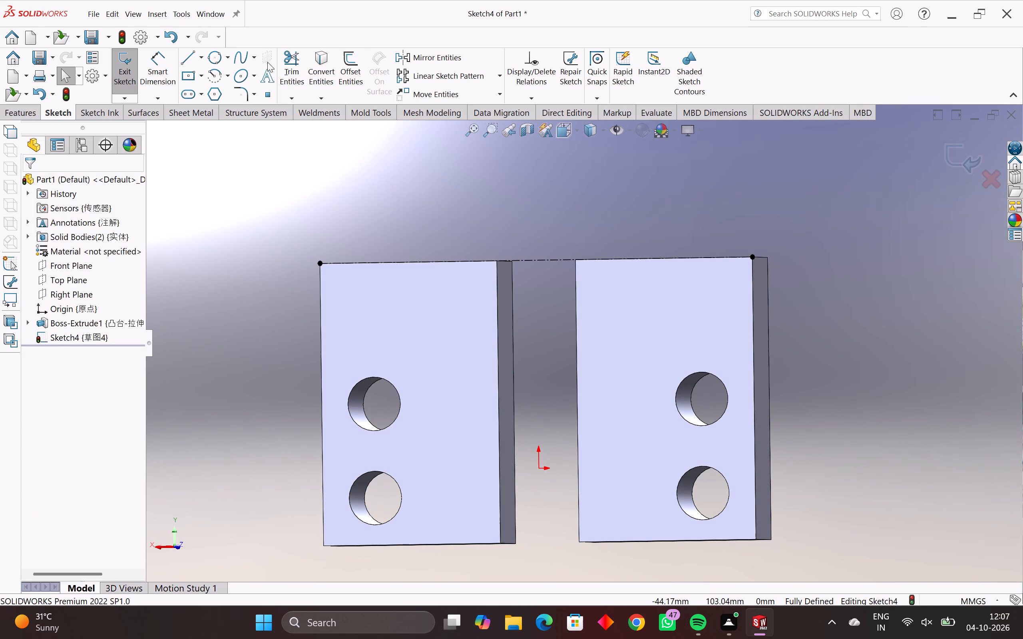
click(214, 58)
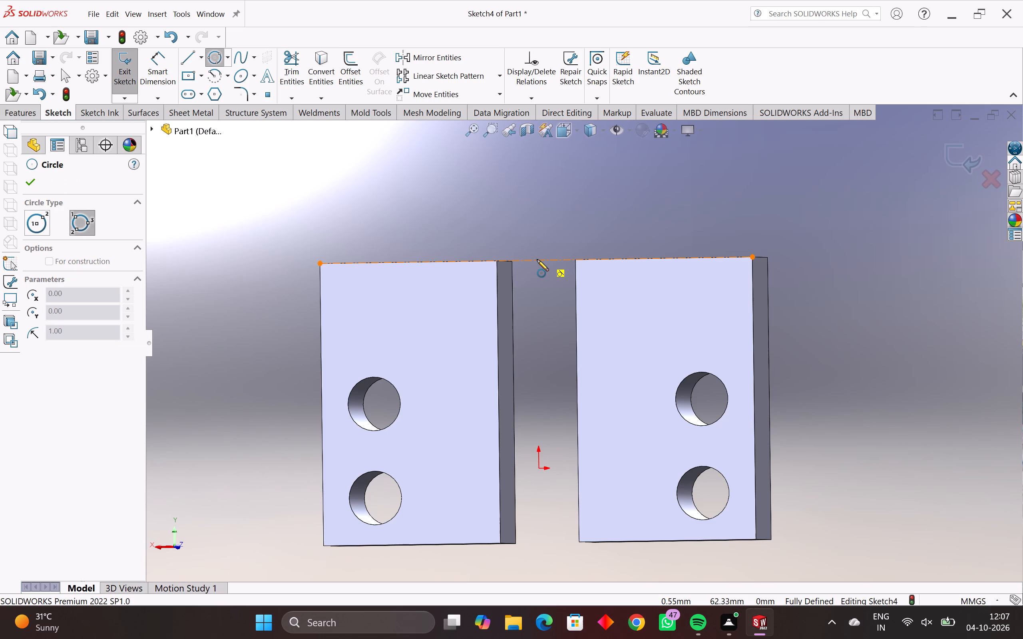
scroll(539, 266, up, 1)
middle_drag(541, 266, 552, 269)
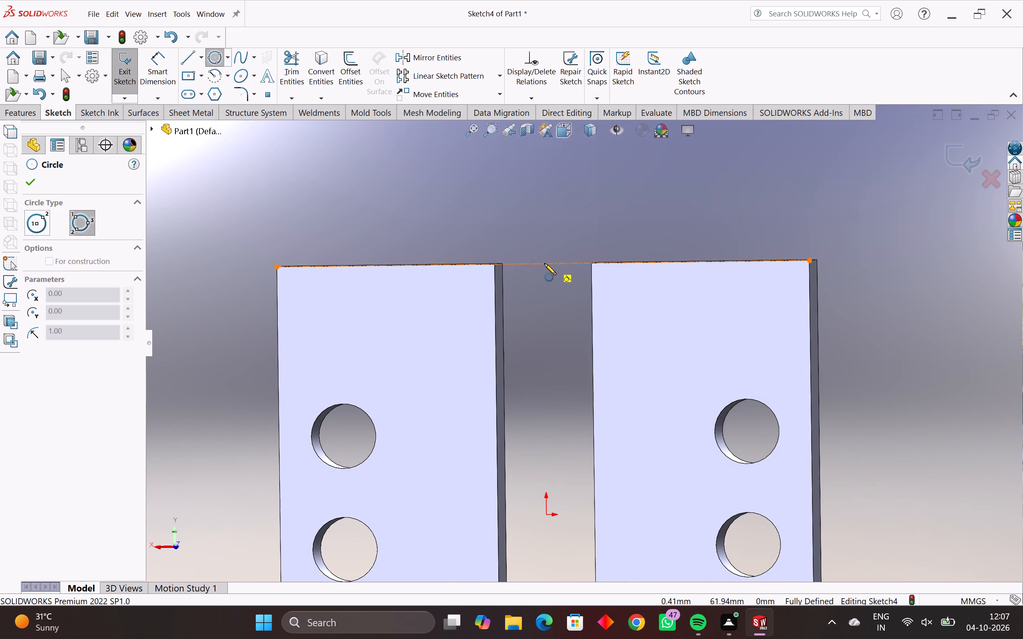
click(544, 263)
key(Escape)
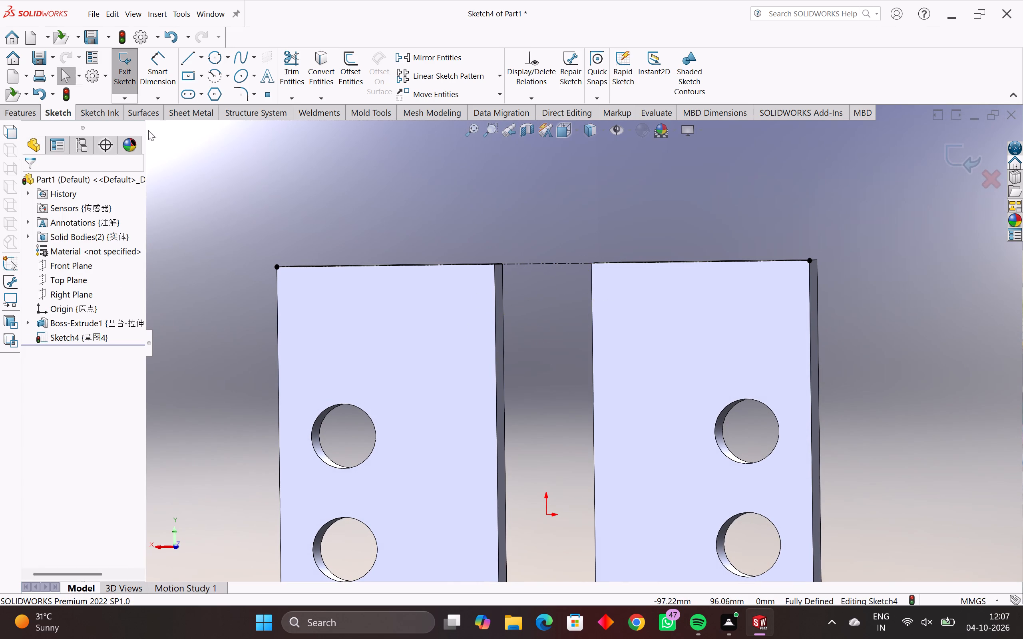
Sketch two concentric center-point circles, about 41 mm and 16 mm in diameter, centred on the centerline's midpoint.
click(217, 59)
click(46, 226)
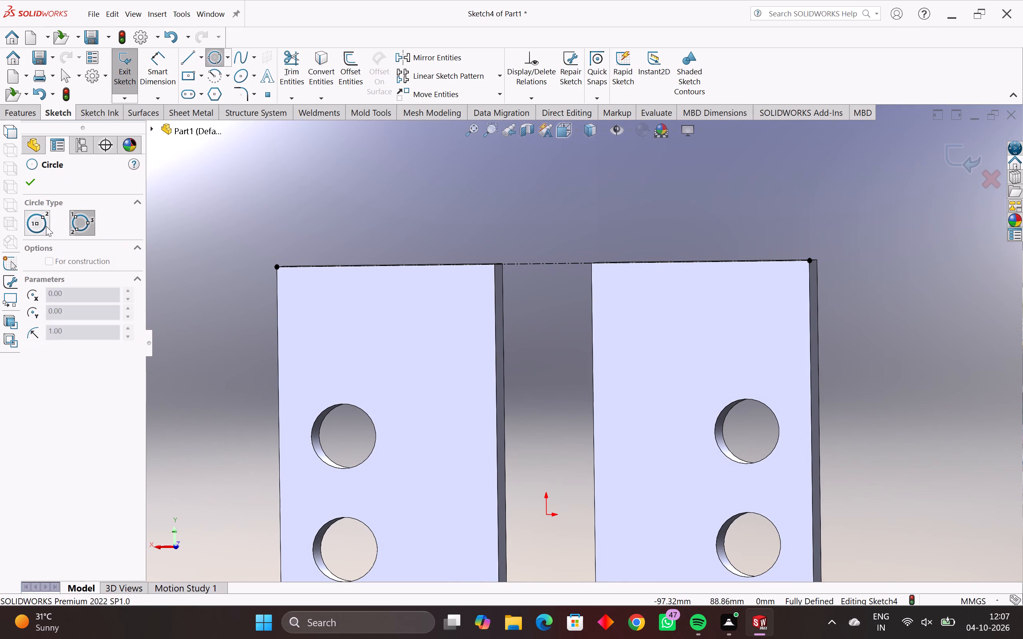
click(544, 264)
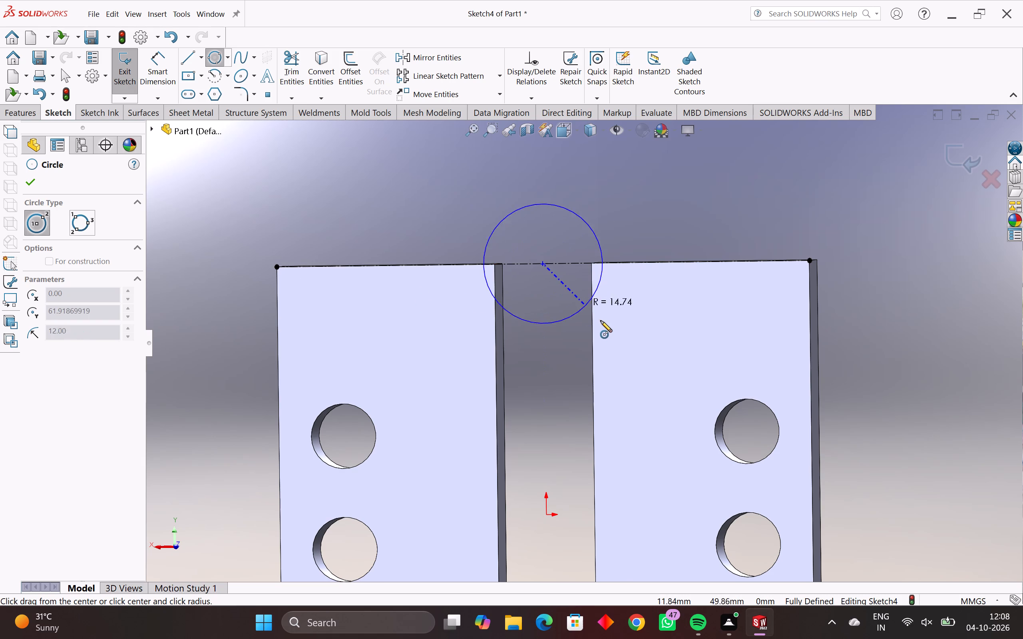
click(603, 323)
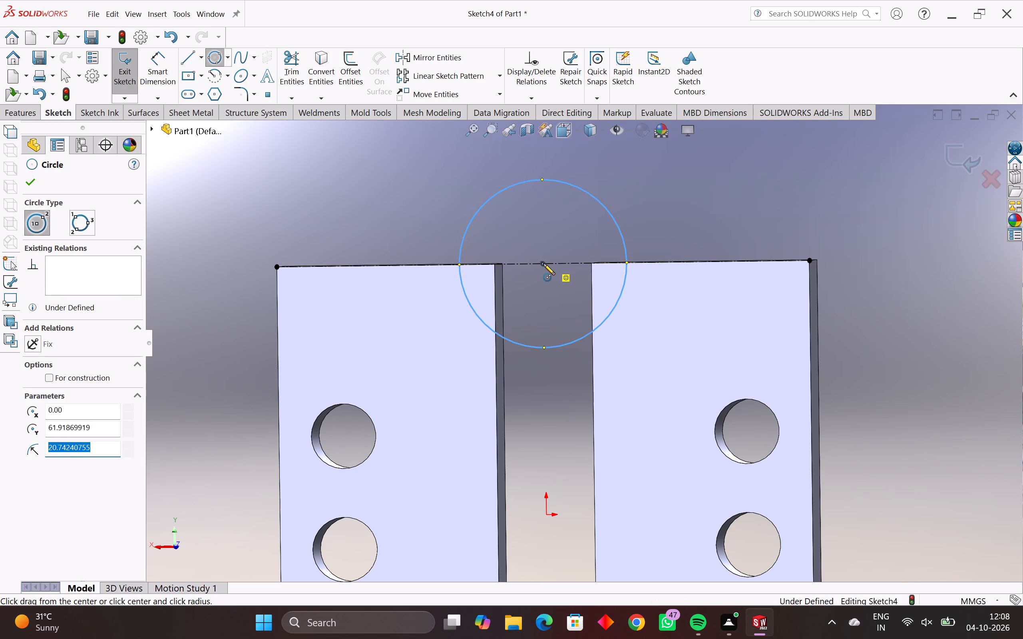
click(543, 264)
click(565, 287)
key(Escape)
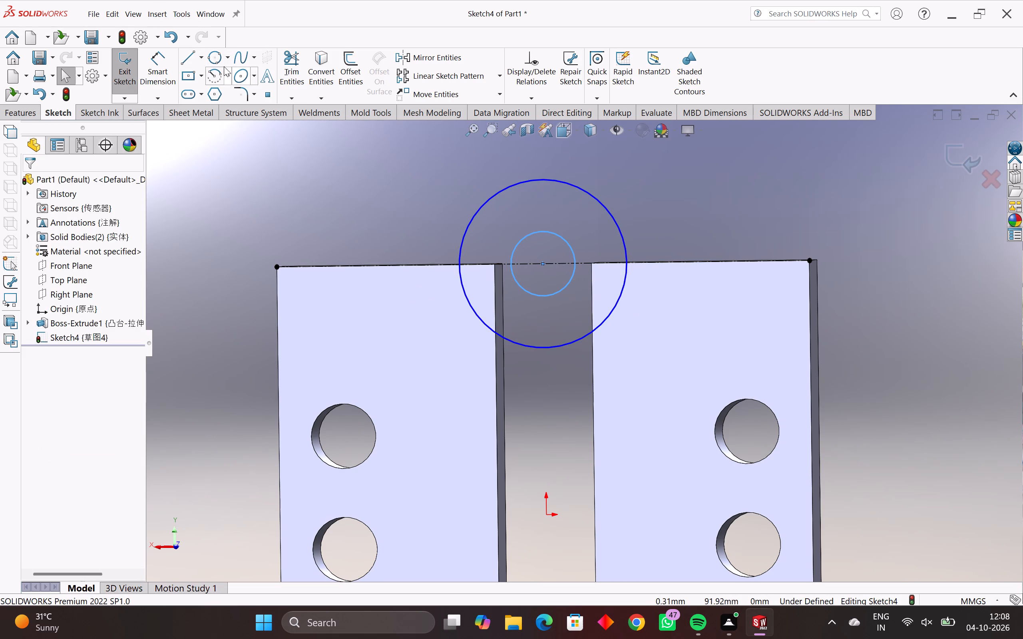
Dimension the outer circle's diameter to 76 mm.
click(163, 58)
click(565, 180)
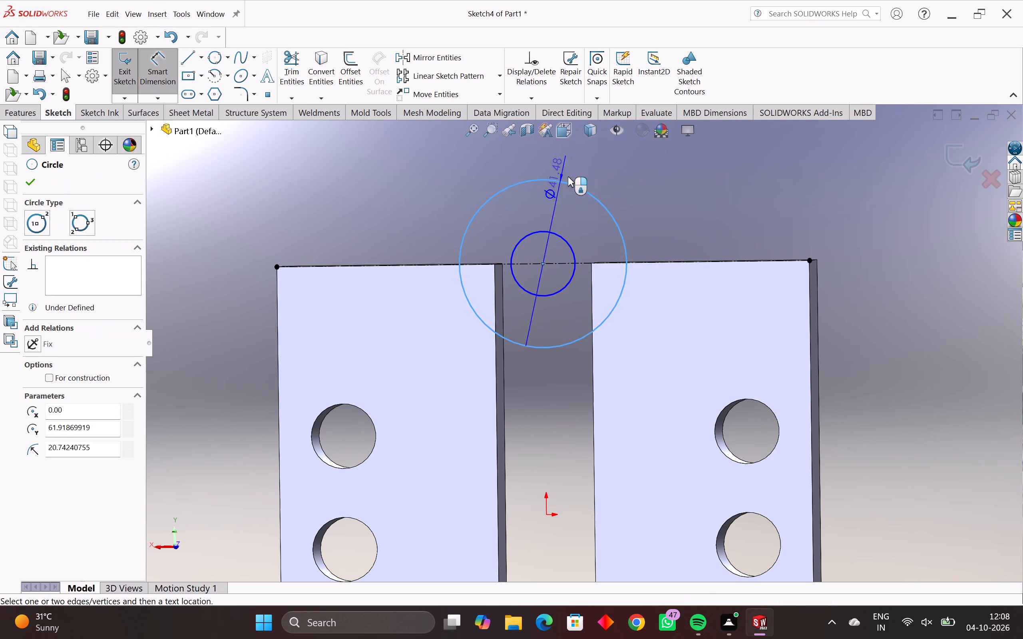
click(577, 159)
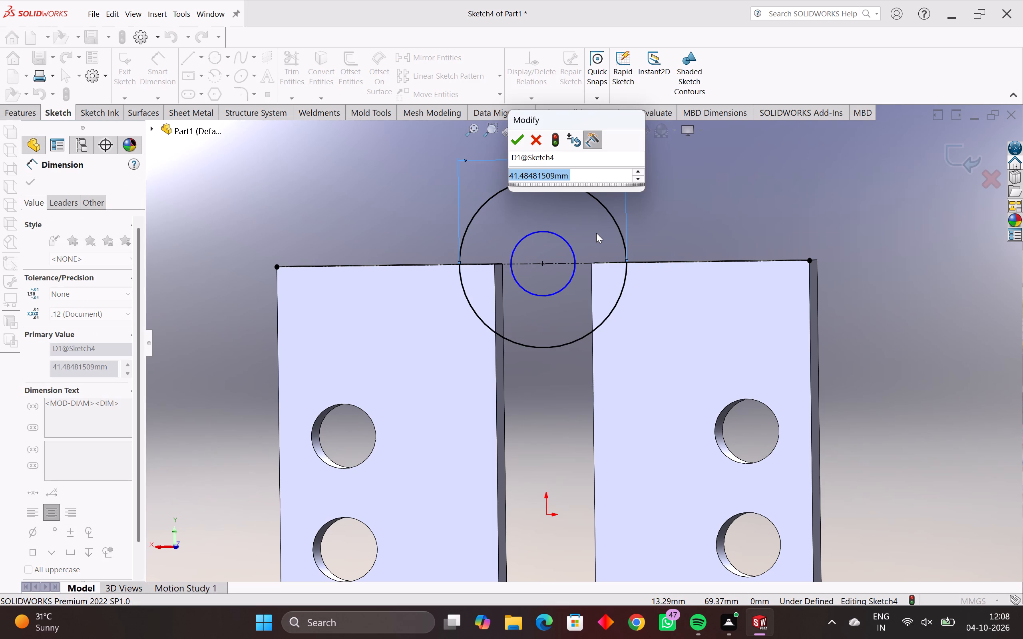
text(76)
key(Return)
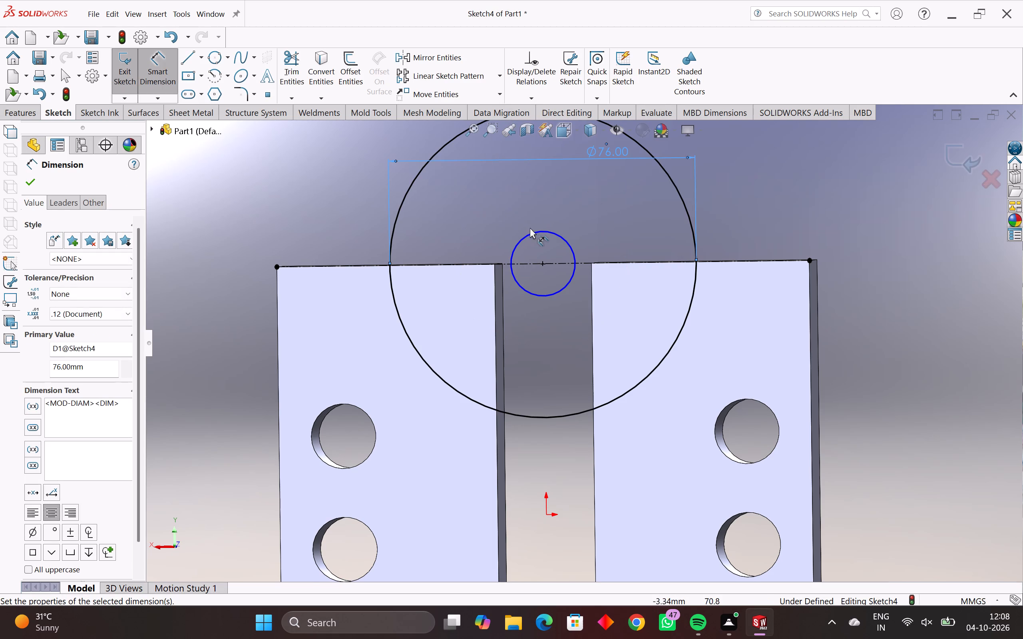
Dimension the inner circle's diameter to 40 mm.
click(537, 232)
click(542, 181)
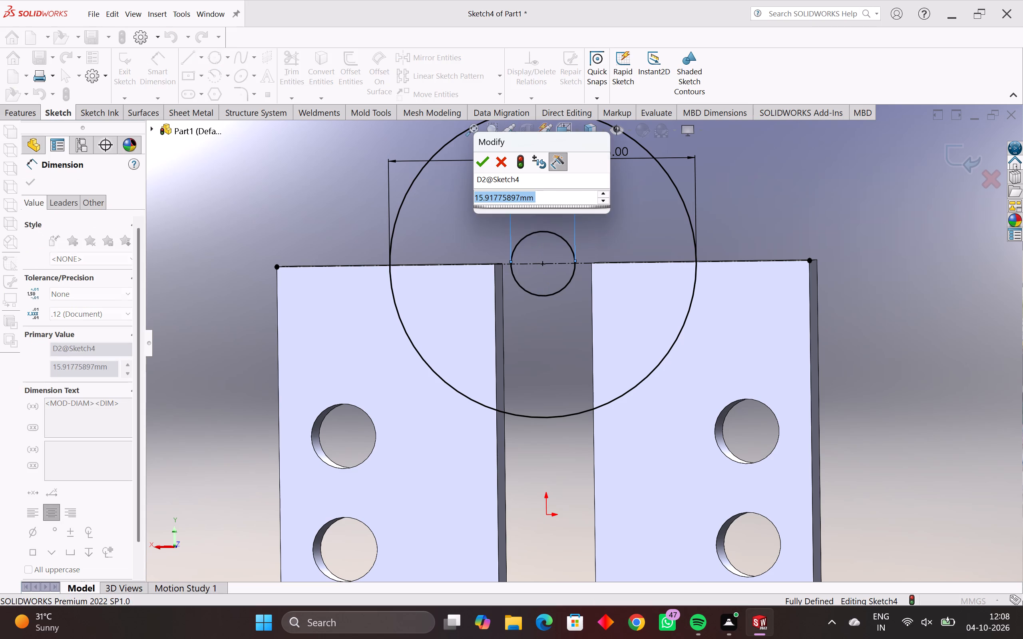
text(40)
key(Return)
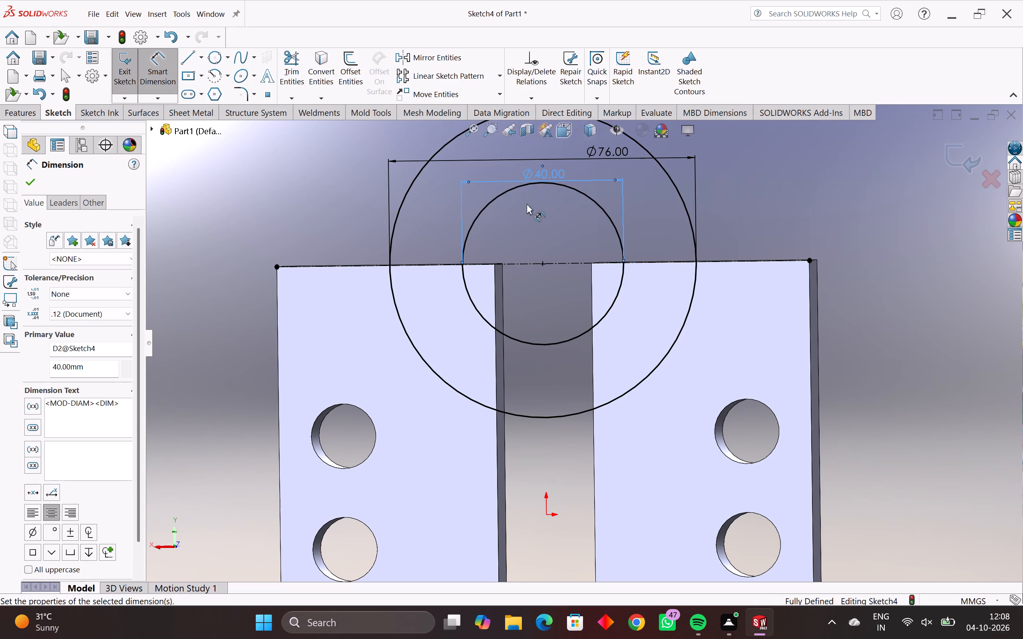
key(Escape)
key(Escape)
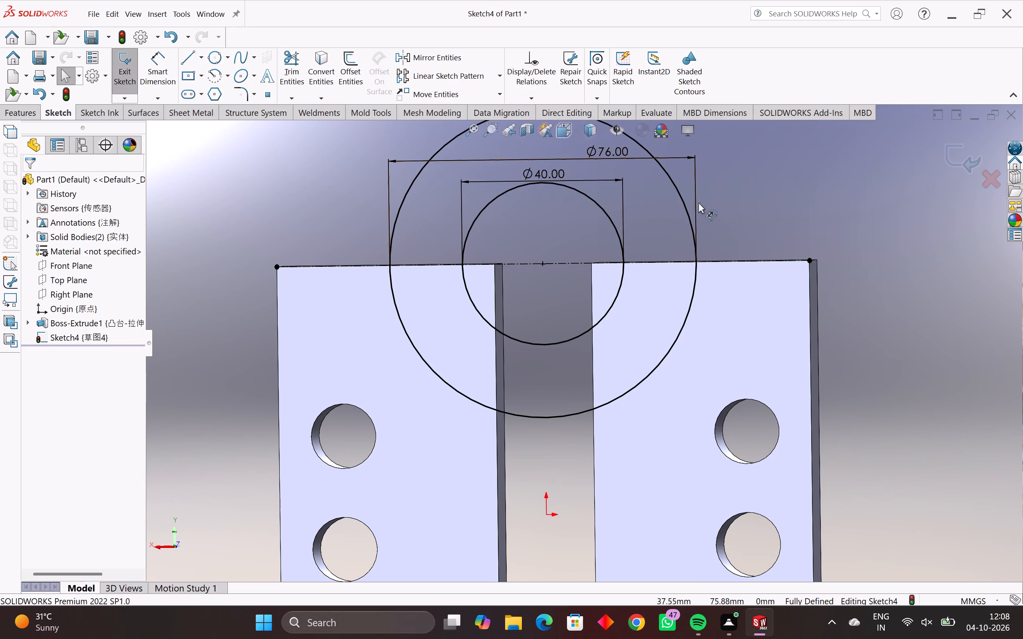
Trim away the half of the outer circle below the centerline.
scroll(693, 206, down, 4)
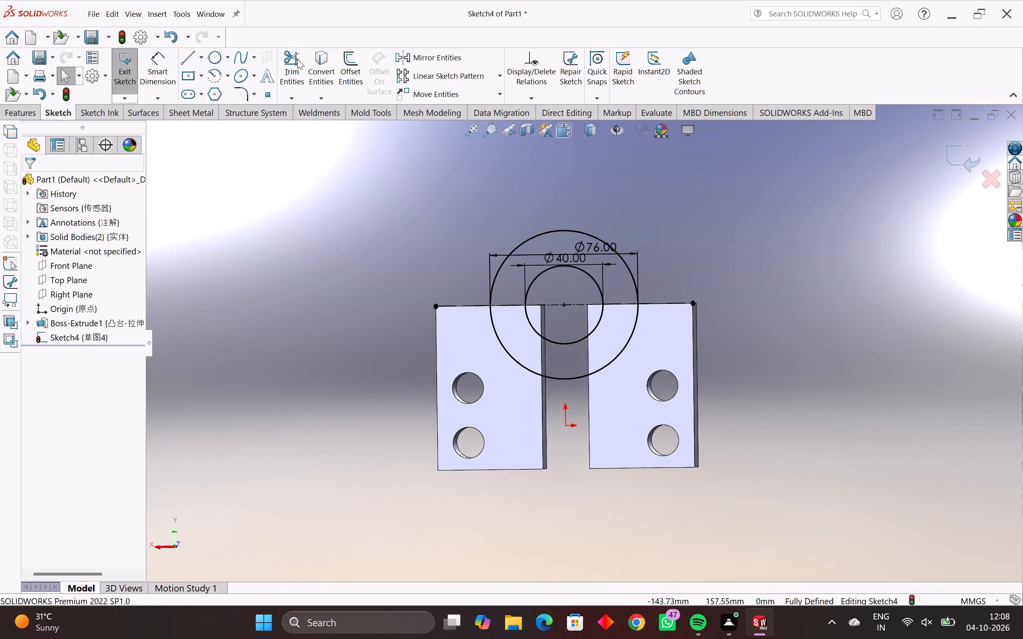
click(297, 59)
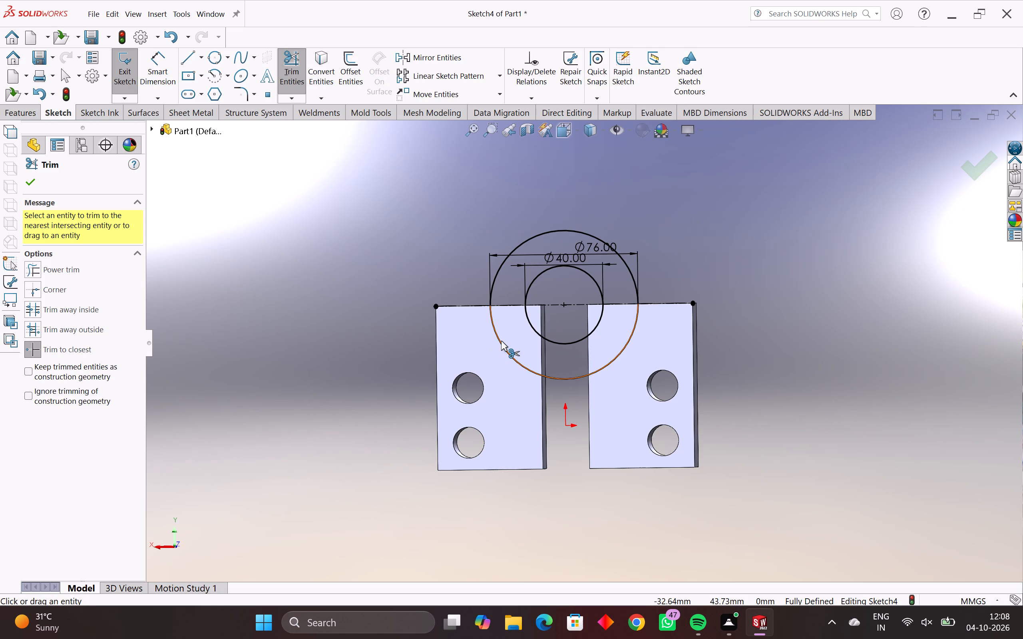
click(501, 341)
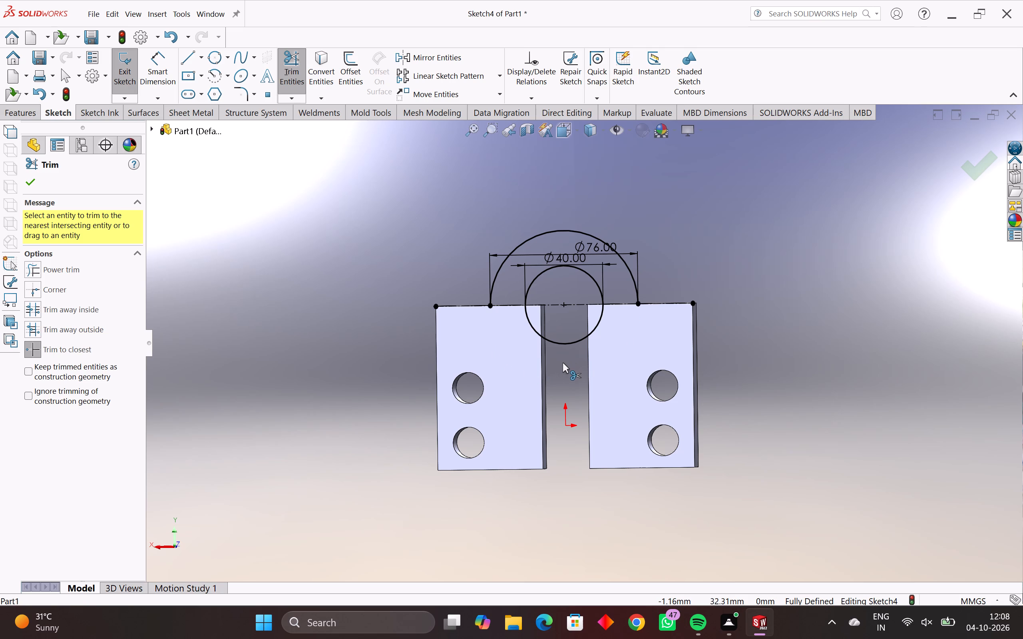
key(Escape)
key(Escape)
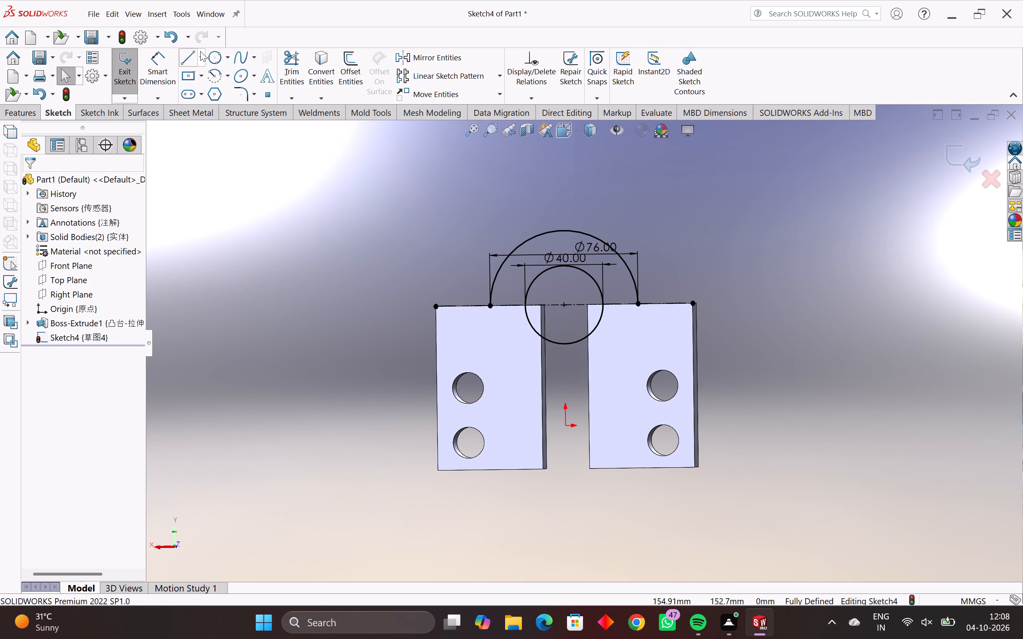
Close the profile below the outer arc with two vertical lines about 37 mm long joined by a 76 mm horizontal line.
click(190, 55)
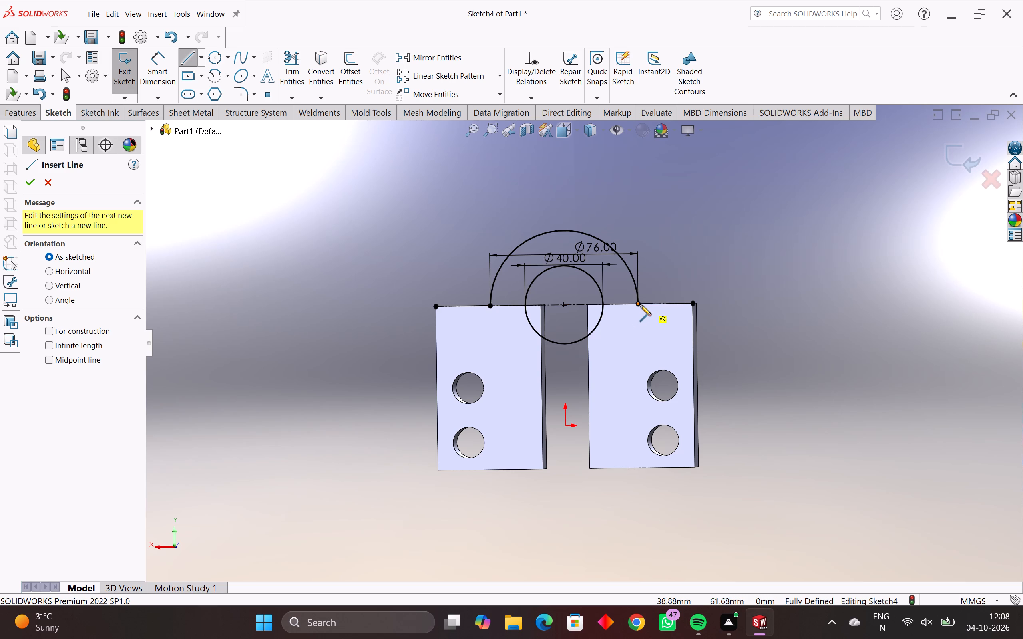
click(640, 304)
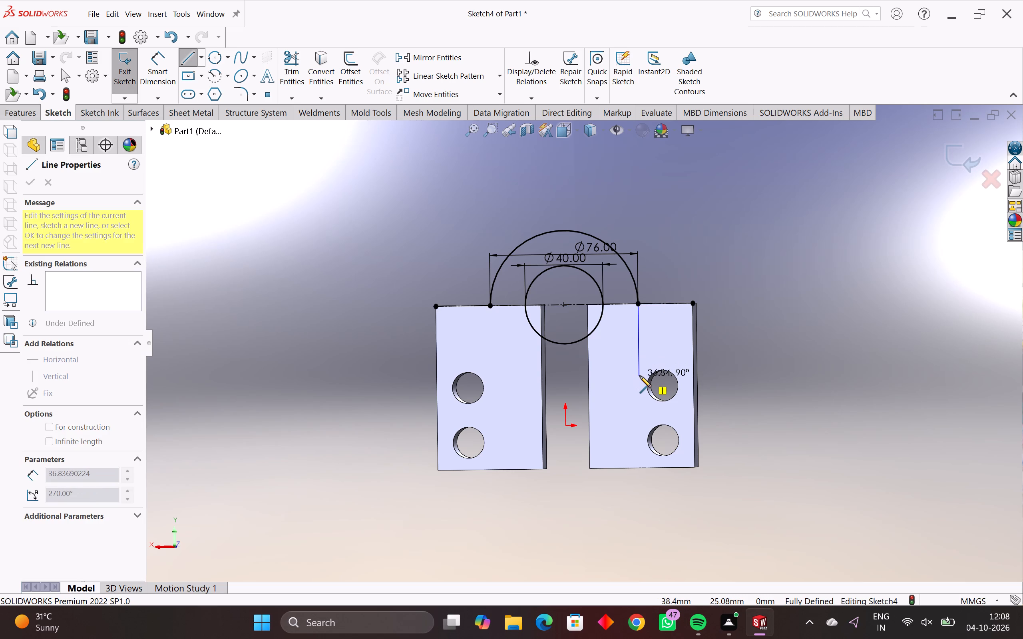
click(640, 376)
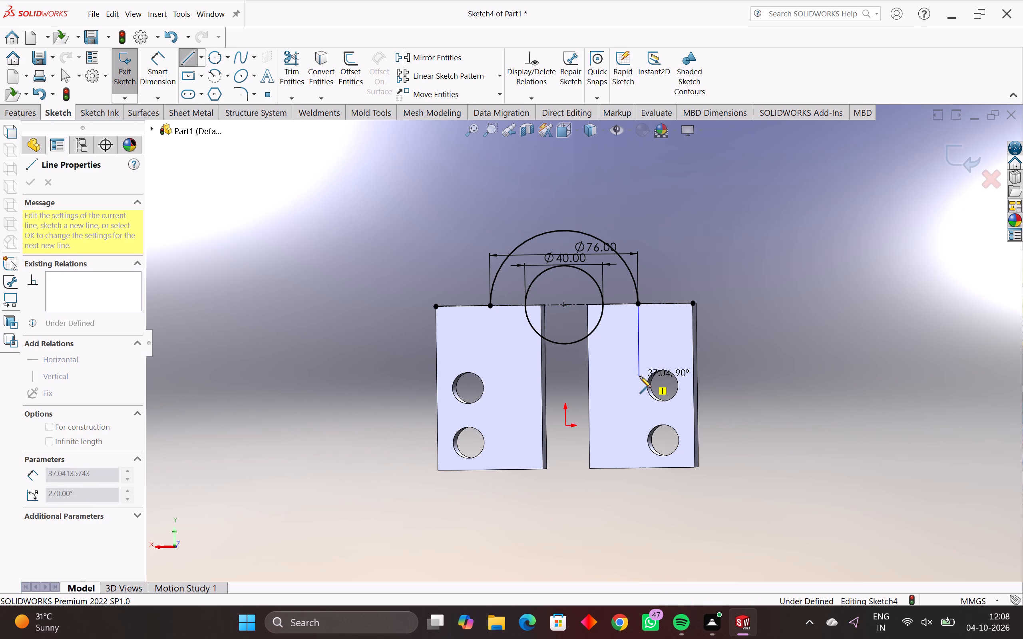
click(491, 378)
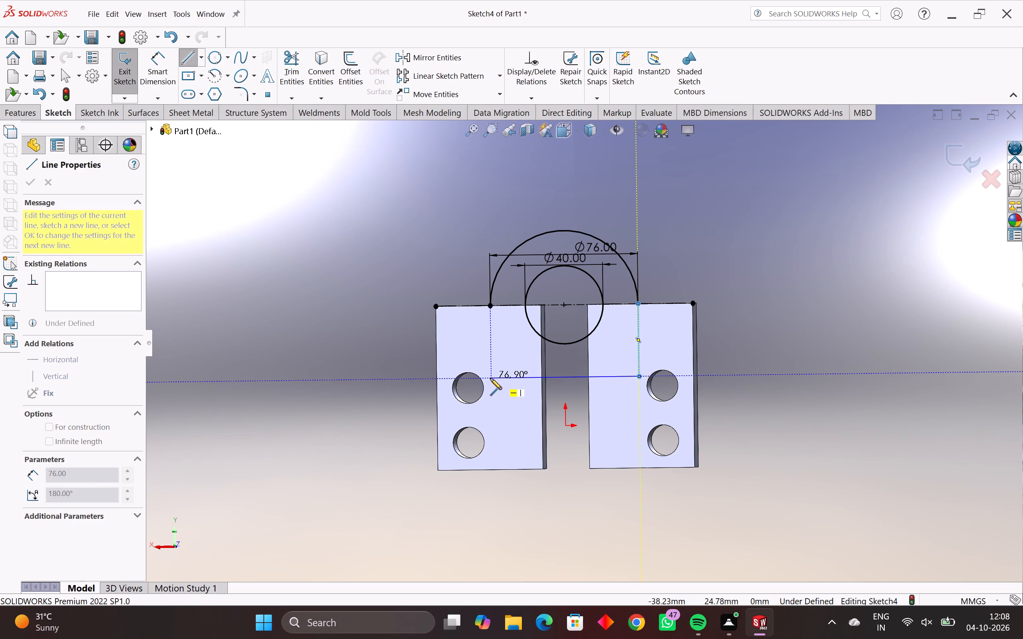
click(490, 305)
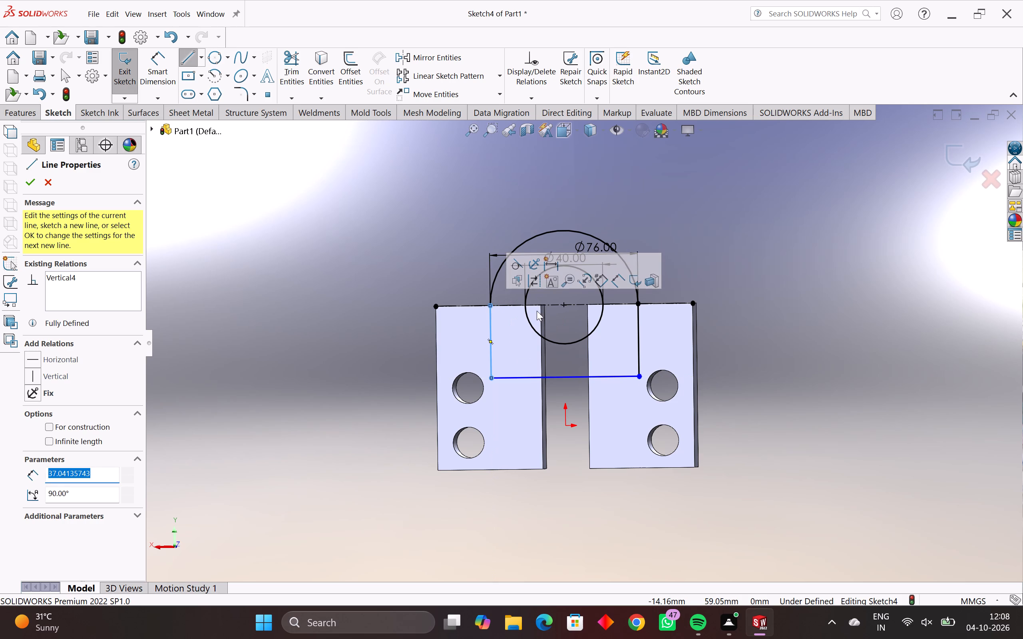
key(Escape)
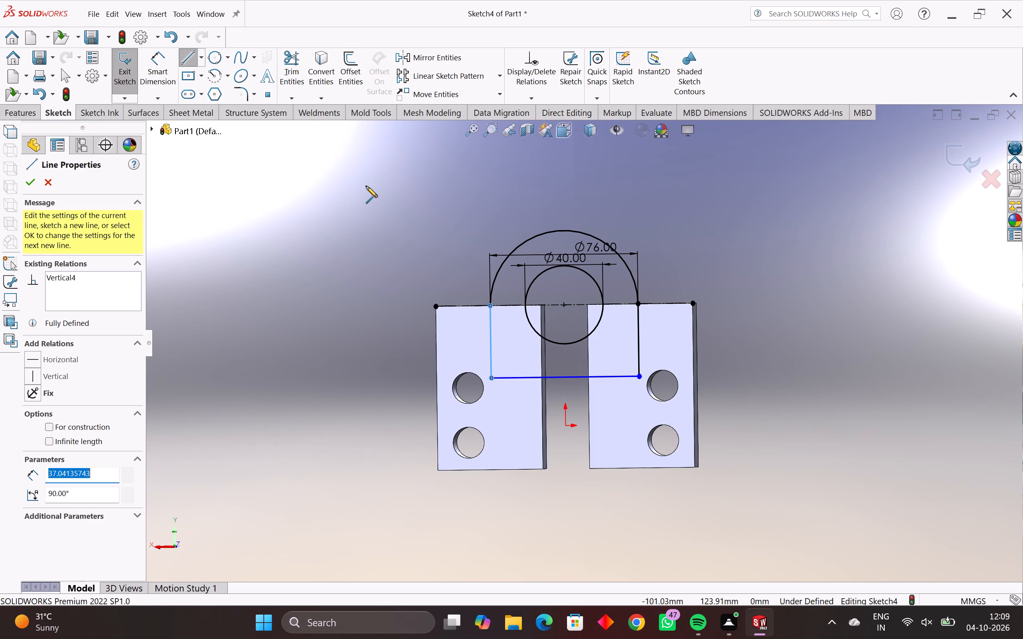
Dimension the profile's bottom line 48 mm above the bottom edge of the plate.
click(157, 54)
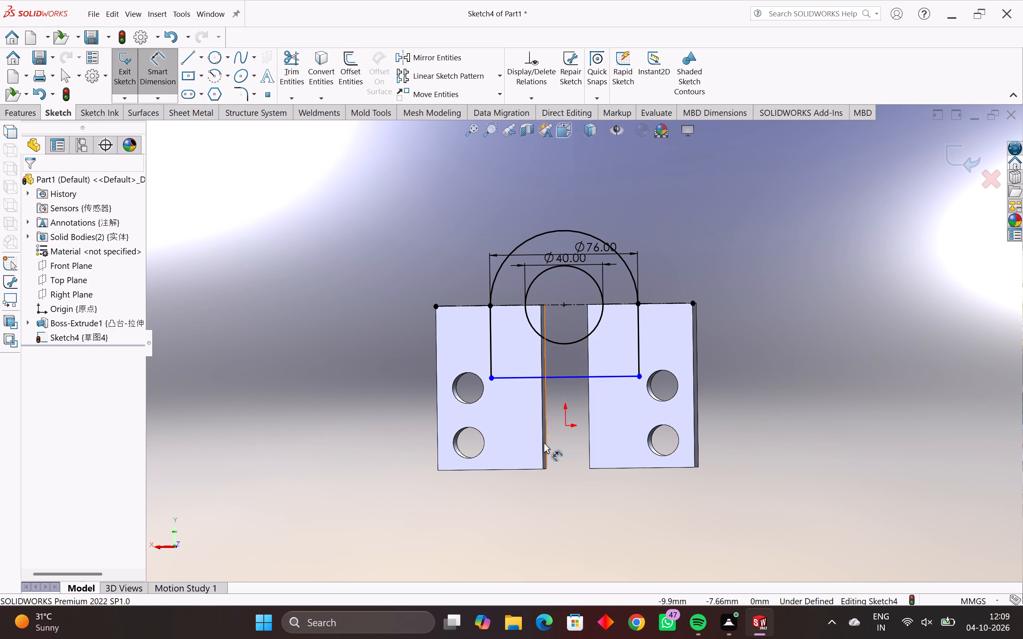
drag(541, 468, 545, 462)
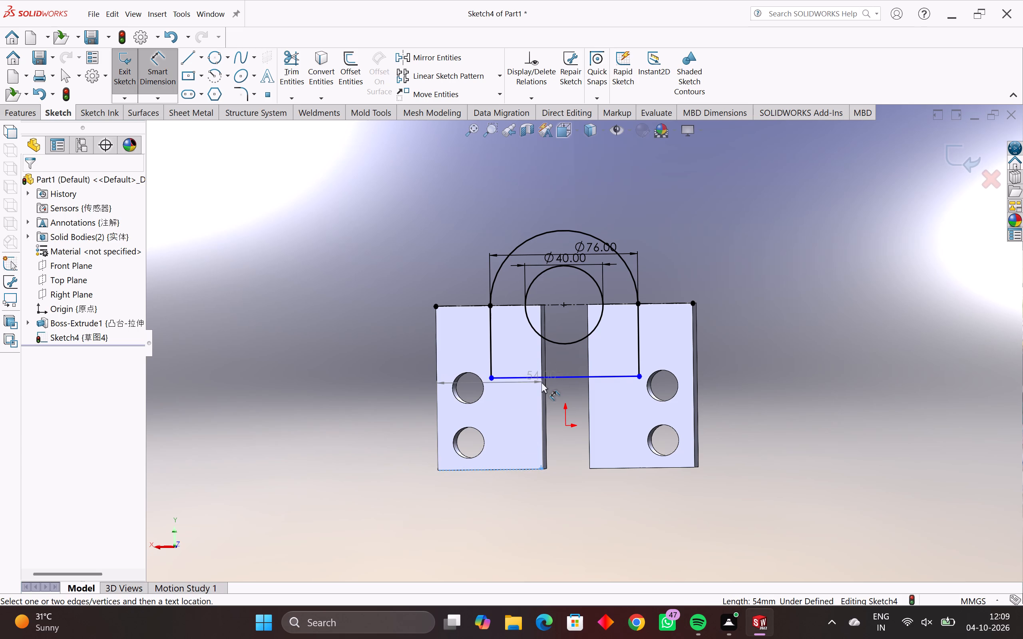
click(546, 376)
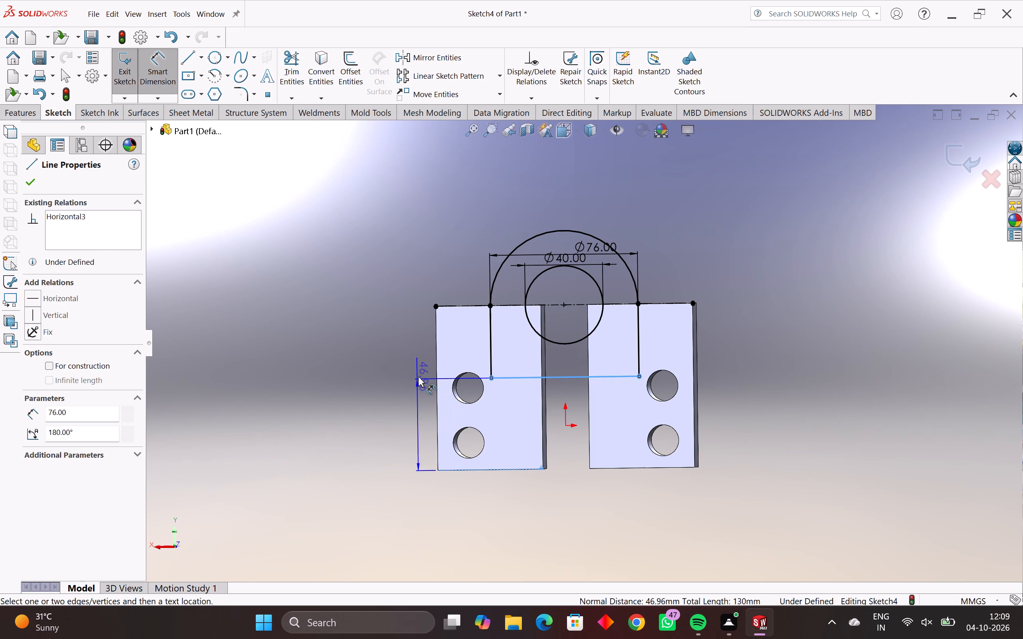
click(417, 376)
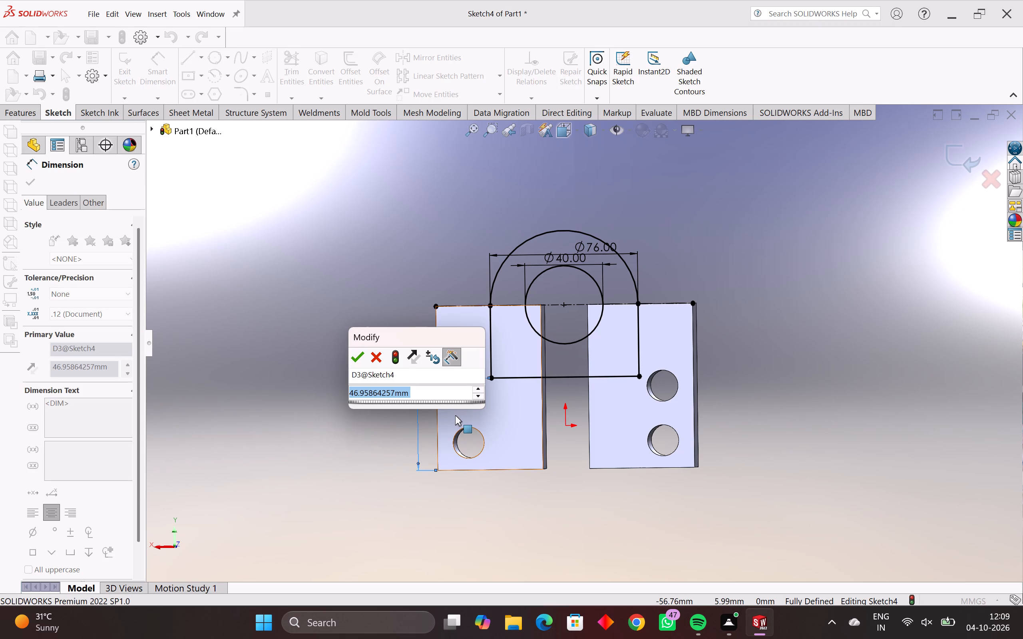
text(48)
key(Return)
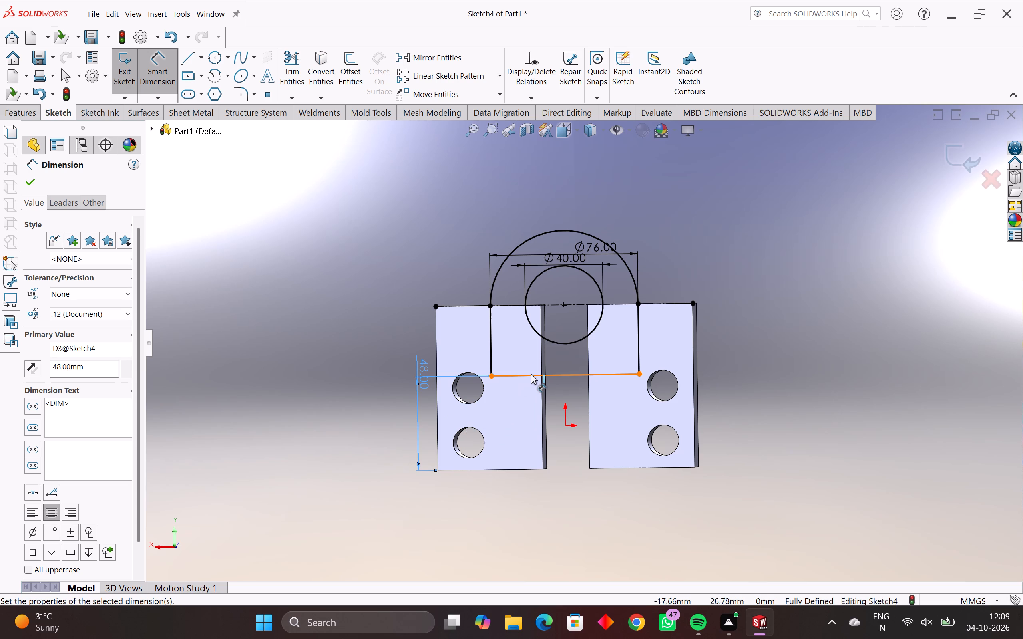
key(Escape)
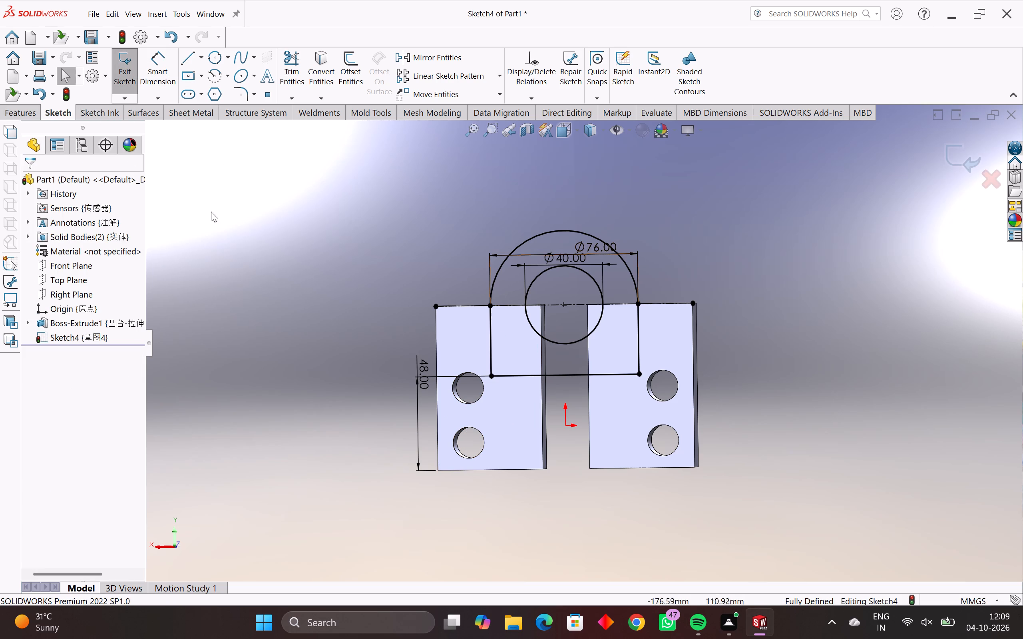
Extrude the round-topped profile as a blind boss 32 mm deep, reversed to run through the two plates, with results merged.
click(33, 107)
click(135, 64)
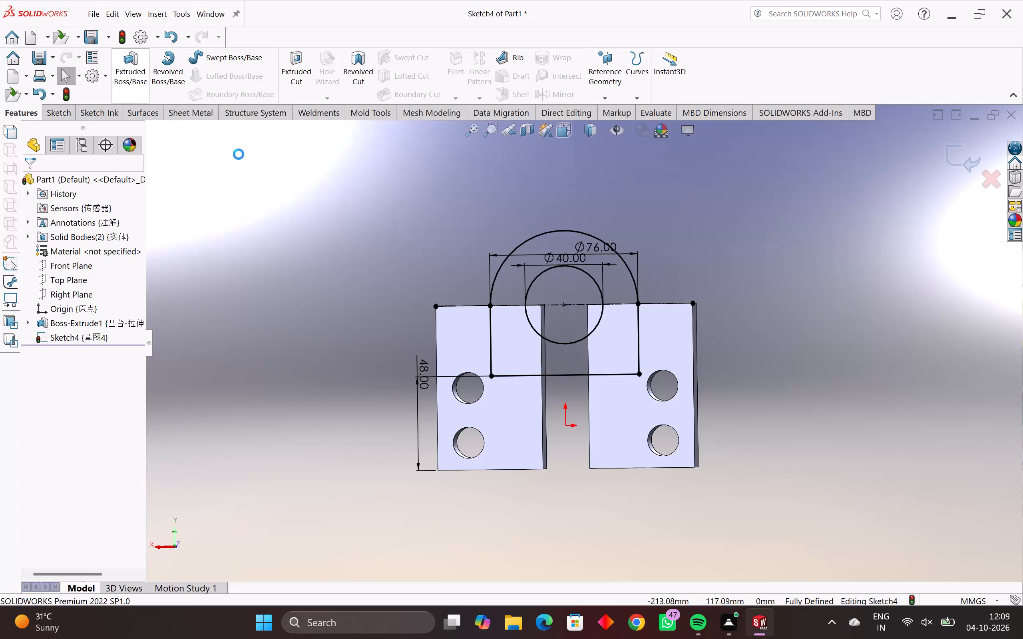
middle_drag(592, 316, 562, 320)
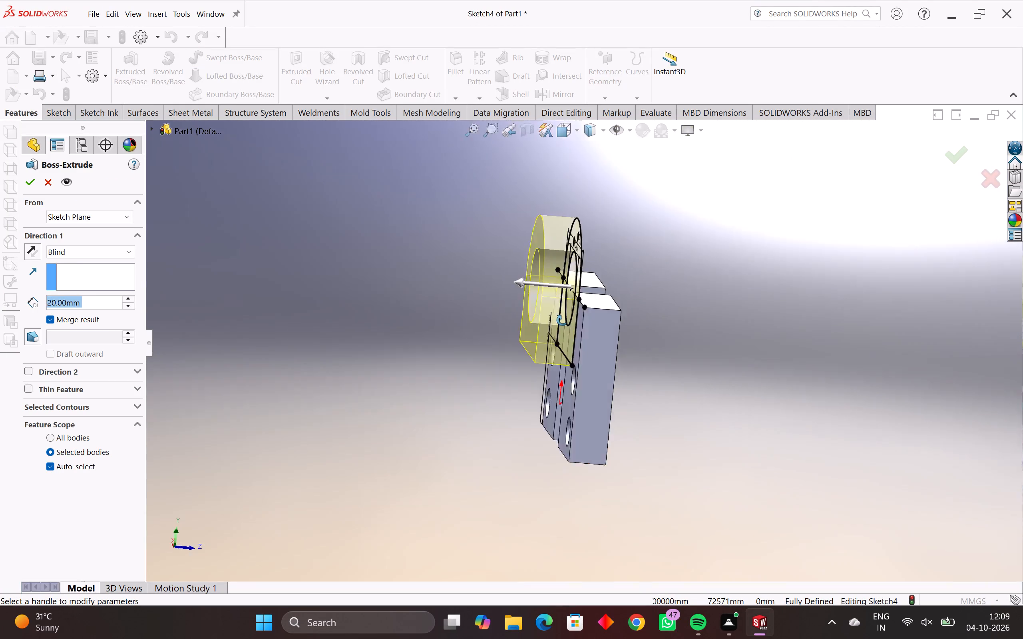
middle_drag(562, 320, 553, 321)
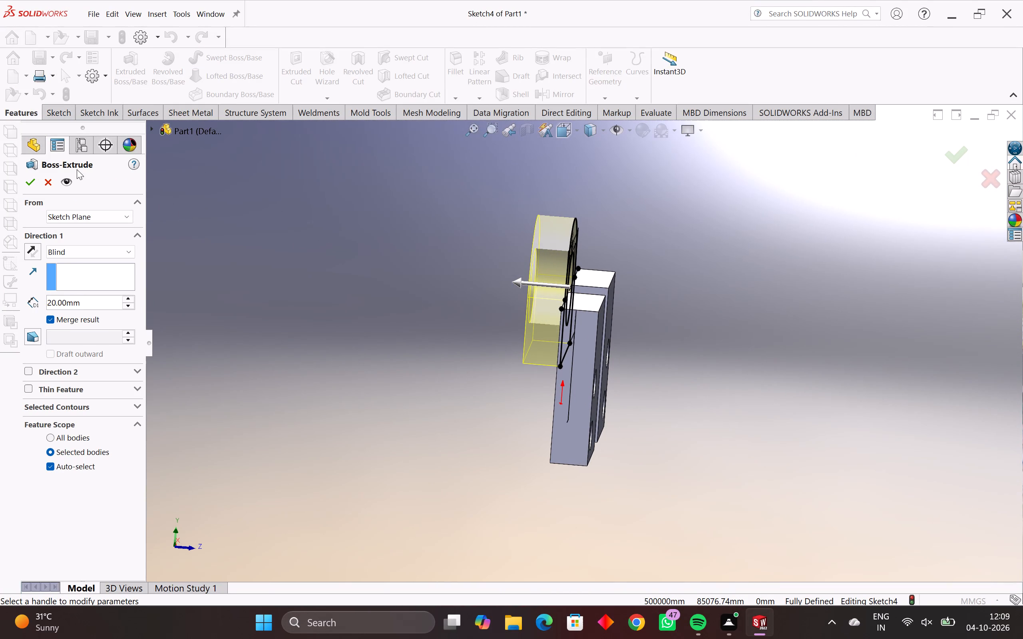
click(34, 255)
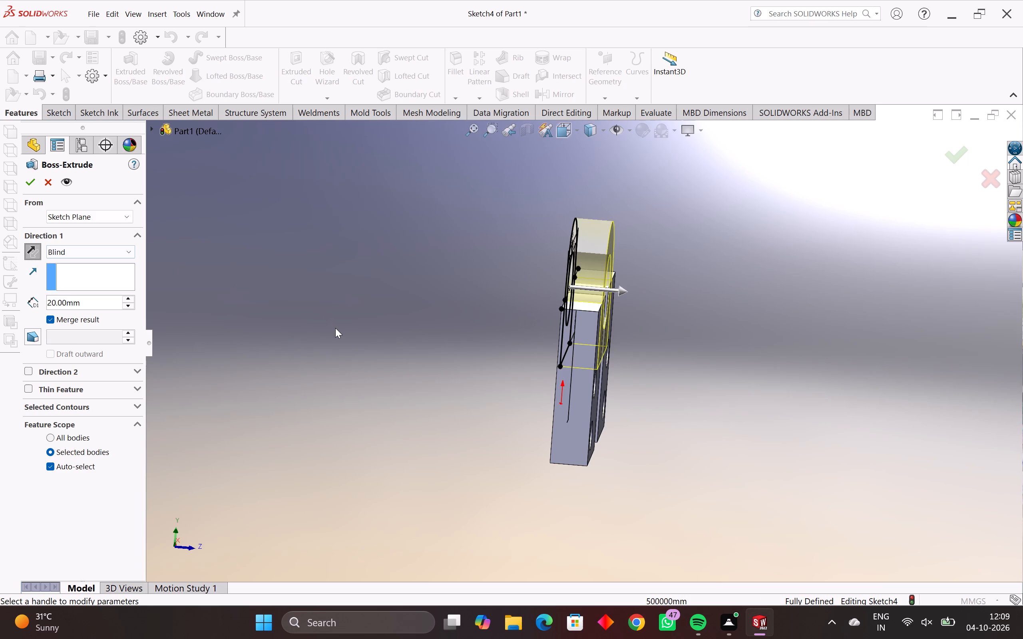
middle_drag(336, 328, 265, 335)
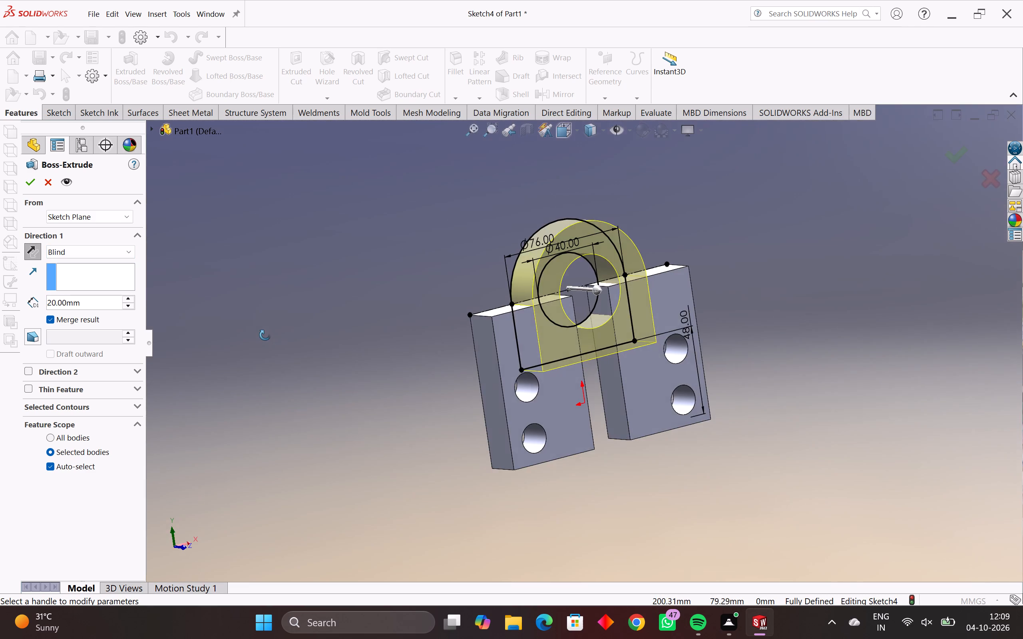
middle_drag(265, 335, 319, 332)
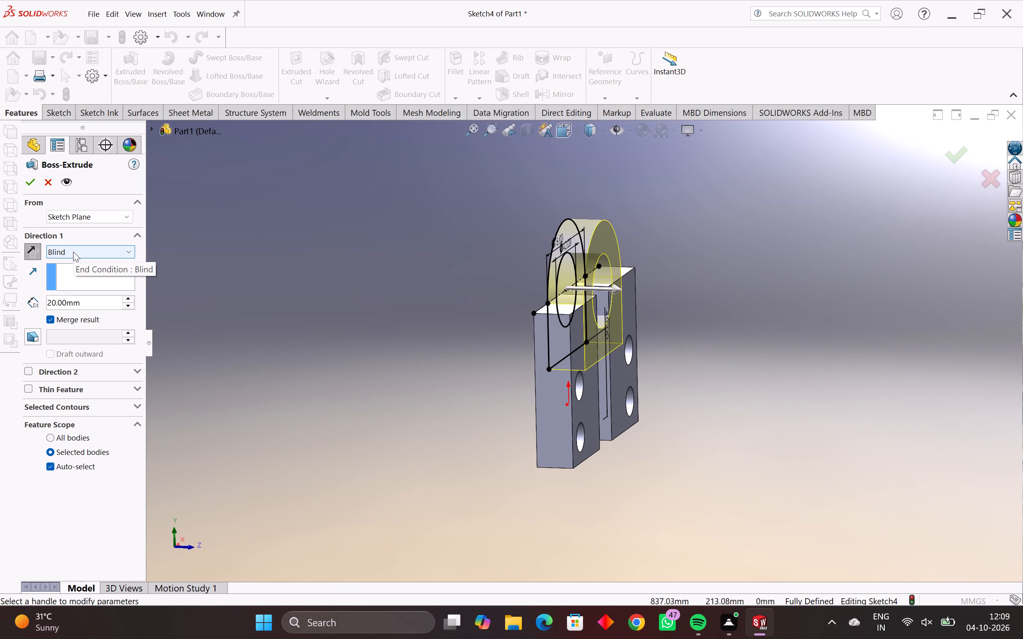
drag(90, 306, 0, 288)
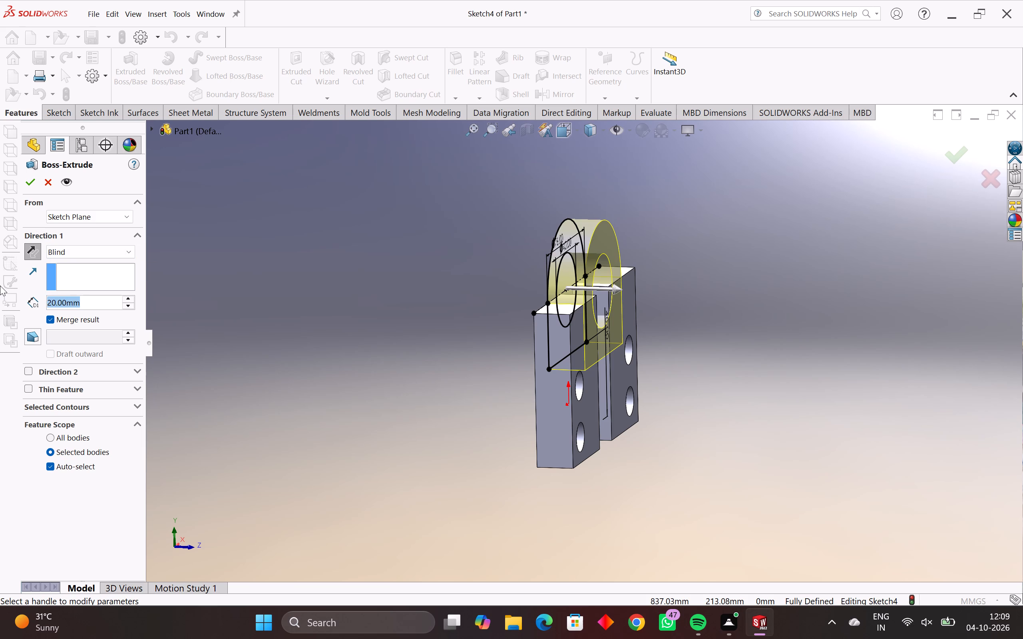
text(32)
key(Return)
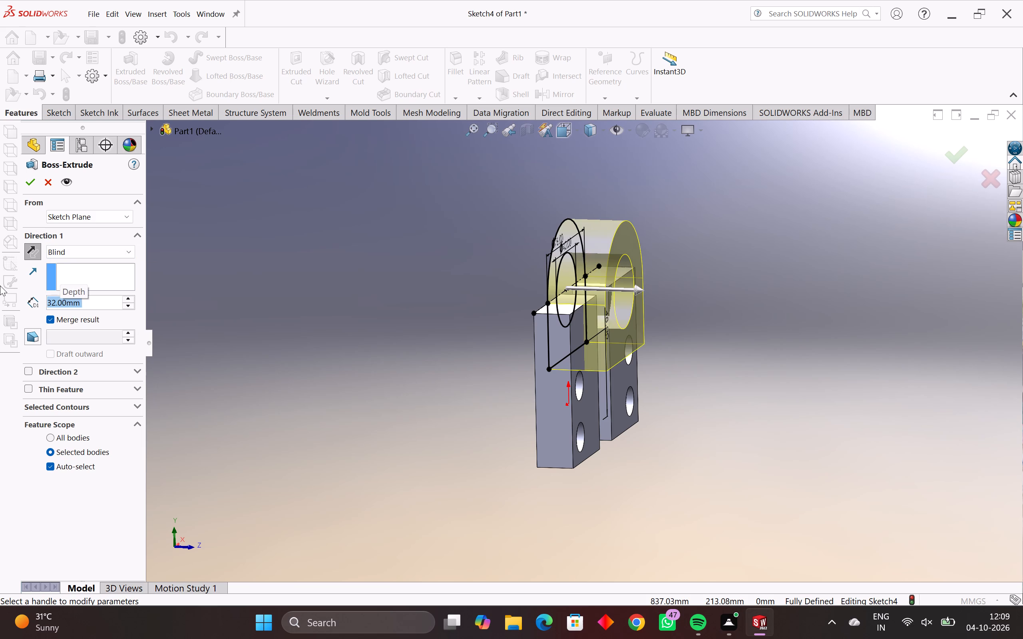
middle_drag(290, 352, 231, 352)
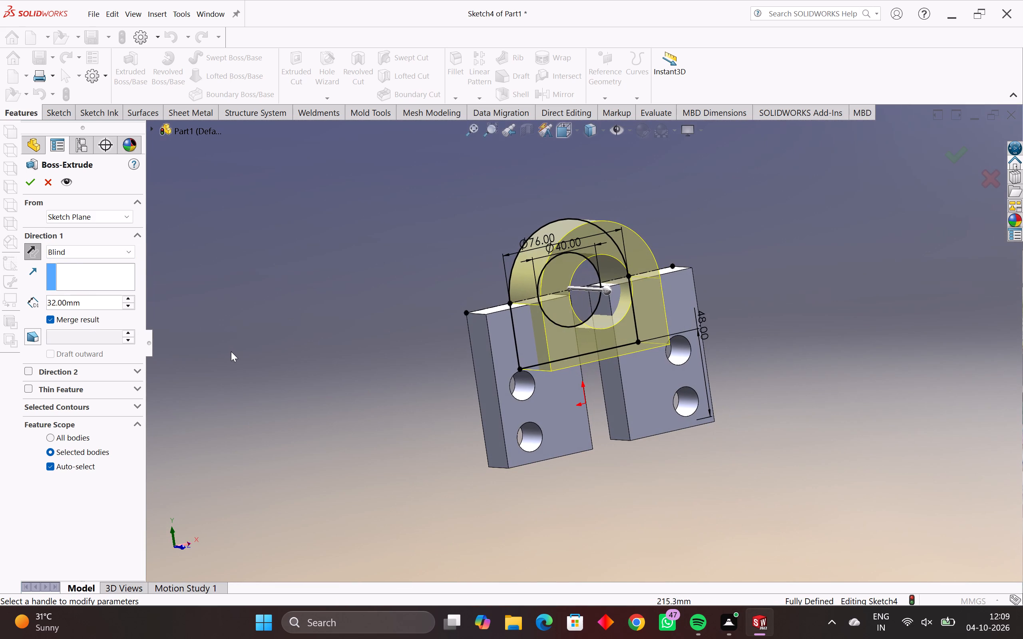
key(Return)
Start a new sketch on the flat front face of the round-topped boss, around the large hole.
middle_drag(425, 400, 452, 406)
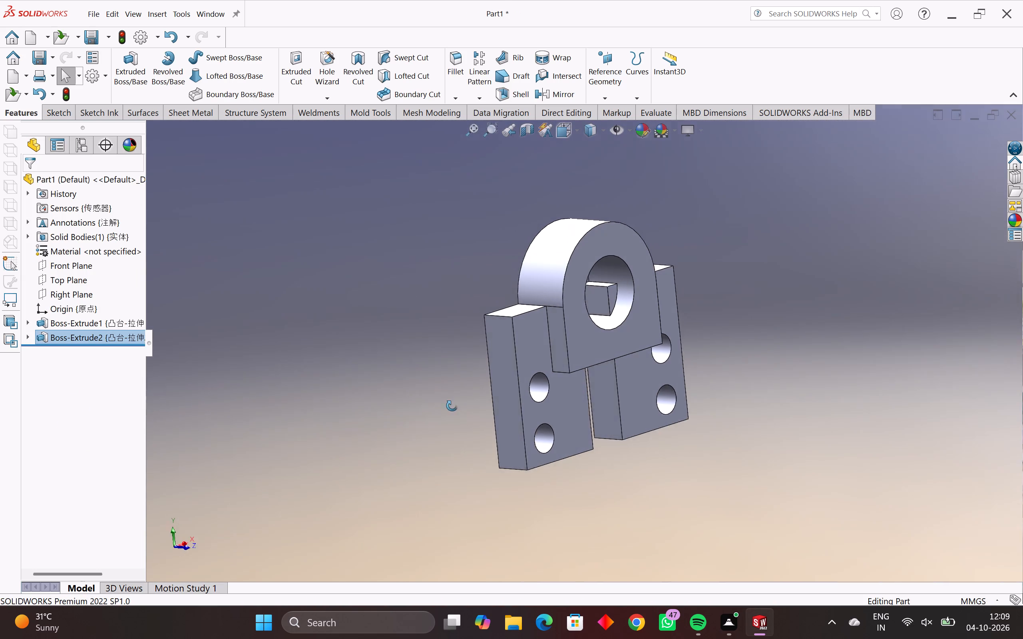
middle_drag(452, 406, 466, 410)
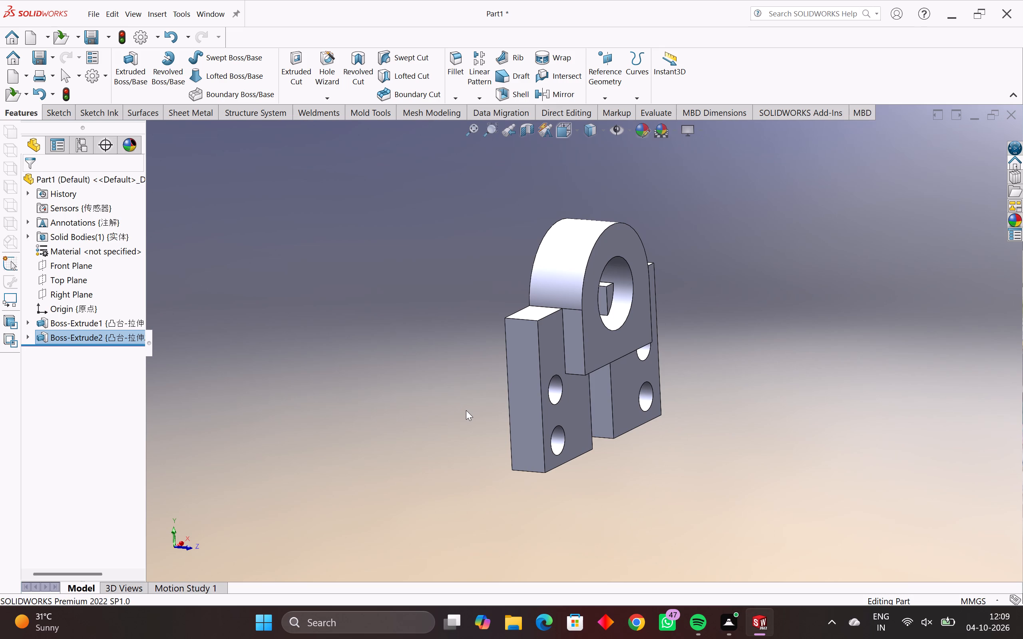
middle_drag(634, 320, 541, 333)
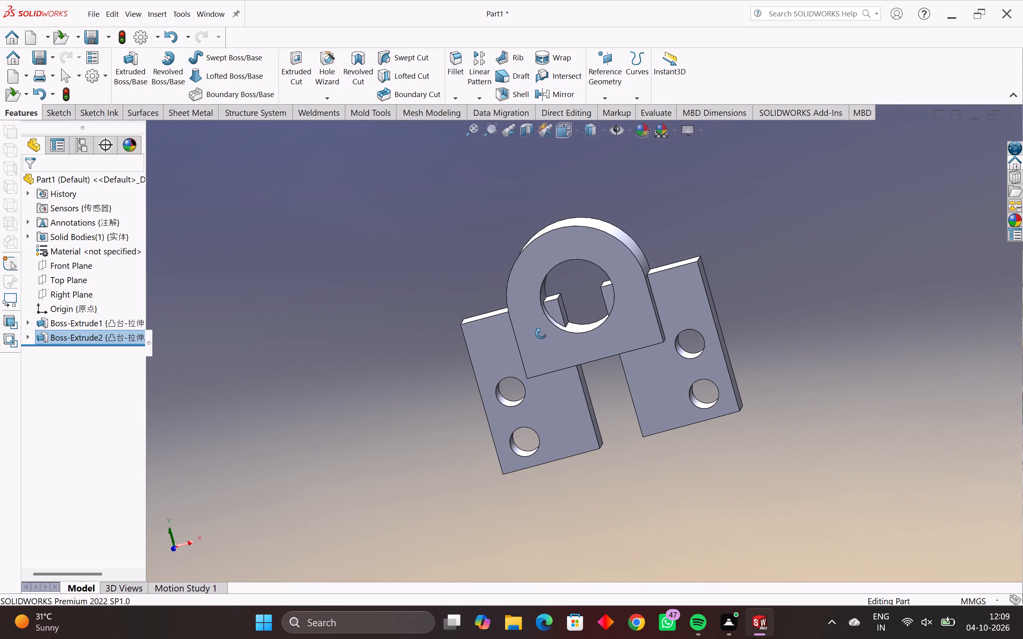
middle_drag(541, 333, 541, 334)
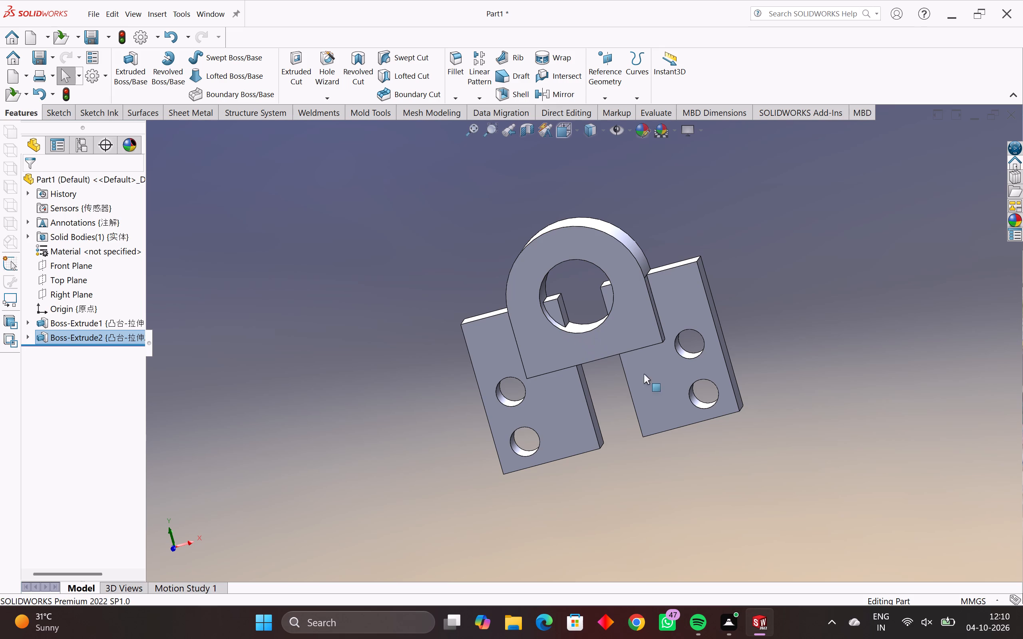
click(605, 342)
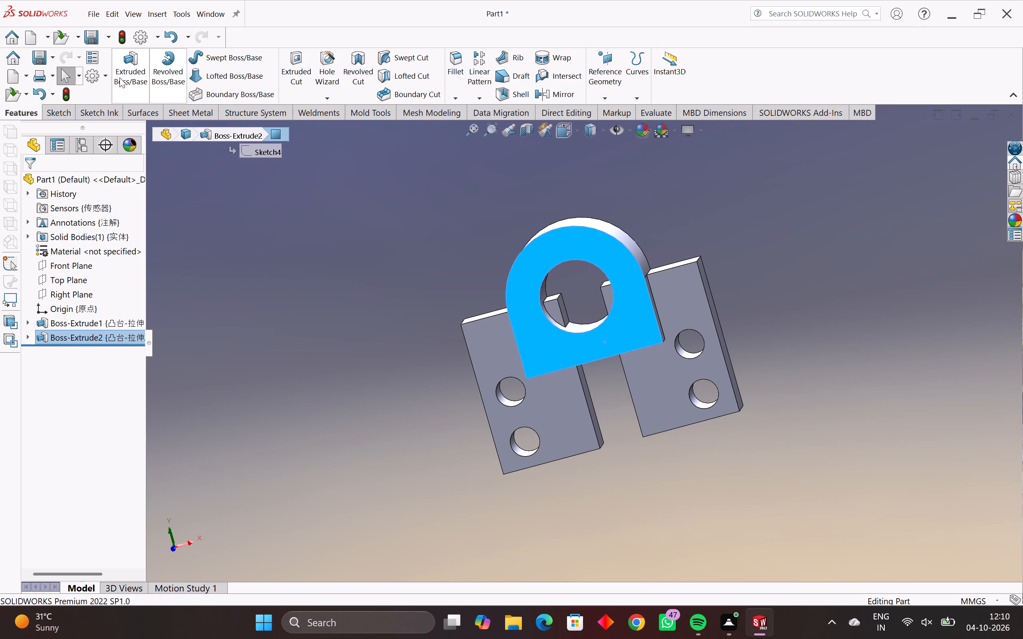
click(67, 108)
click(131, 63)
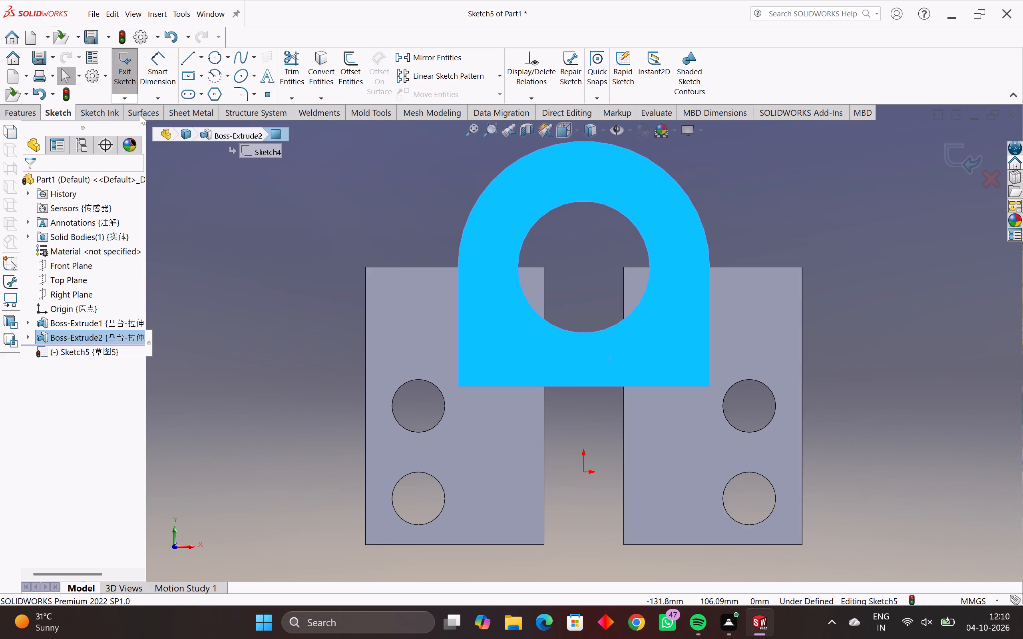
click(257, 309)
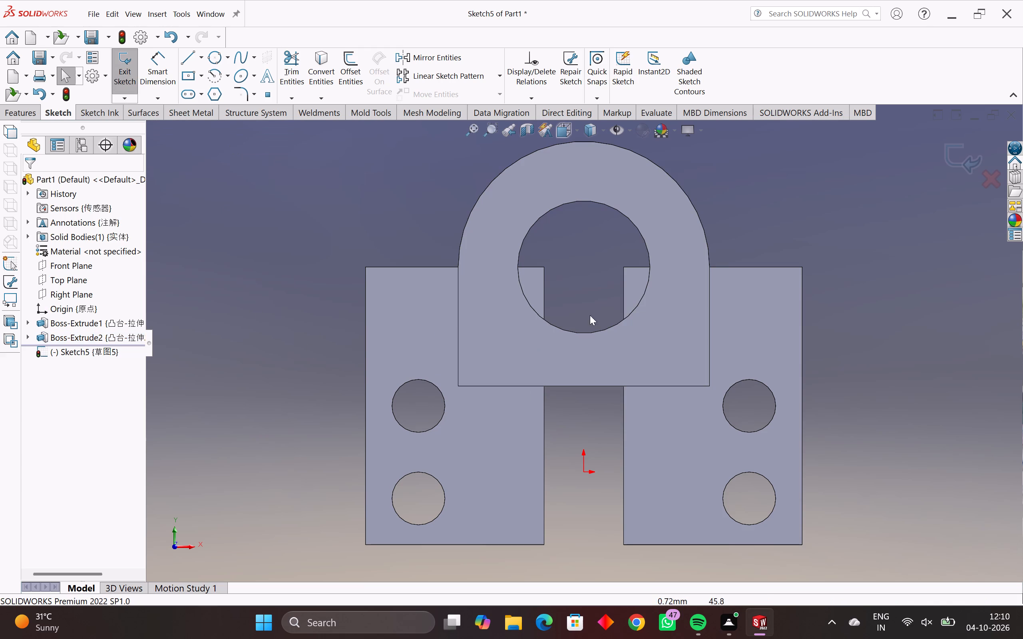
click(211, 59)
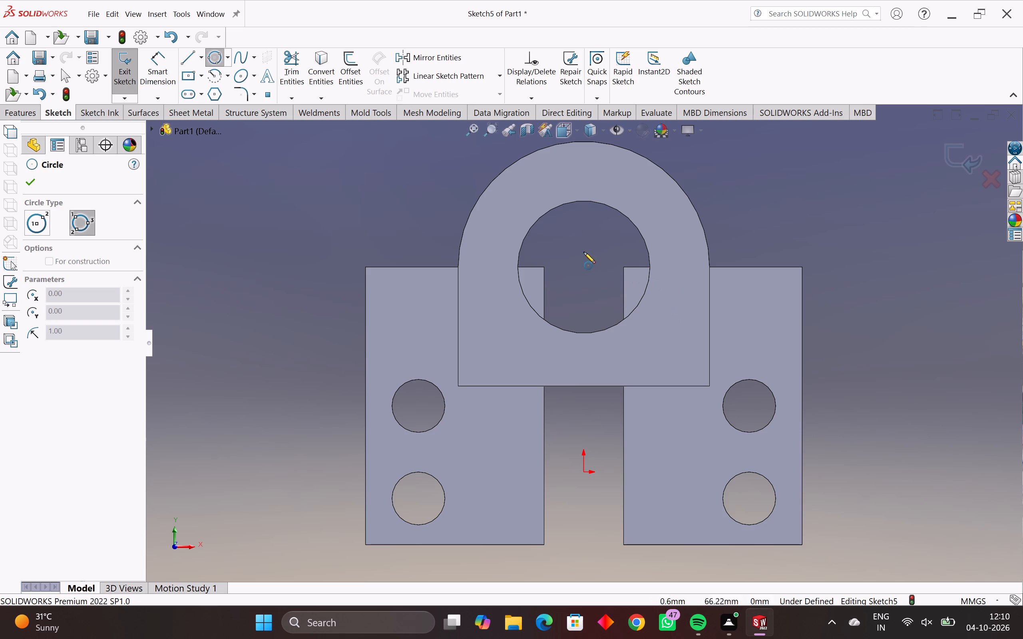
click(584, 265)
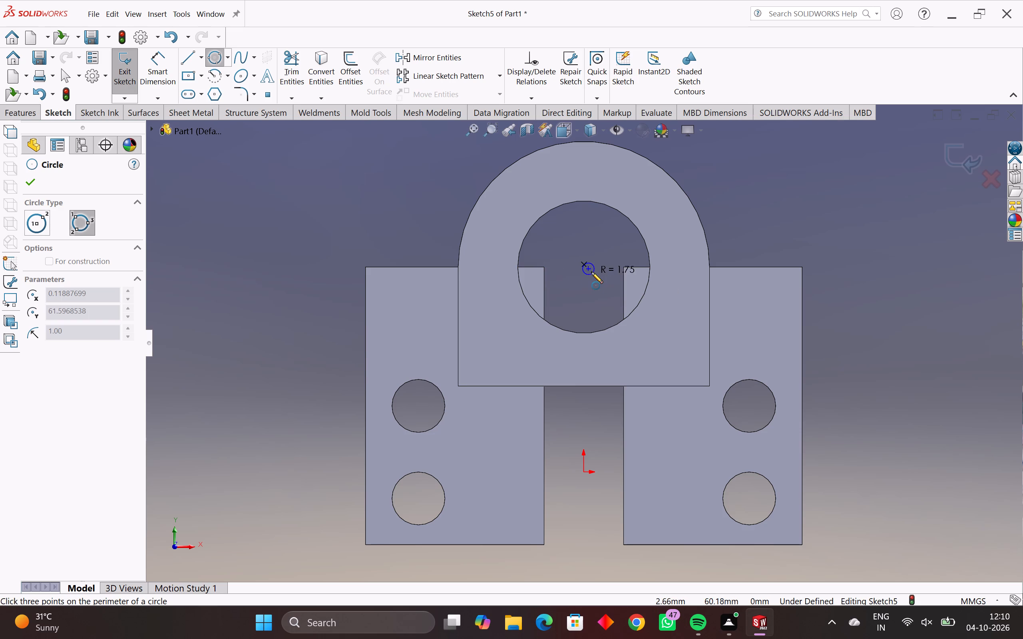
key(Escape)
Sketch a center-point circle of 20 mm radius concentric with the boss hole, matching the hole's edge.
click(213, 53)
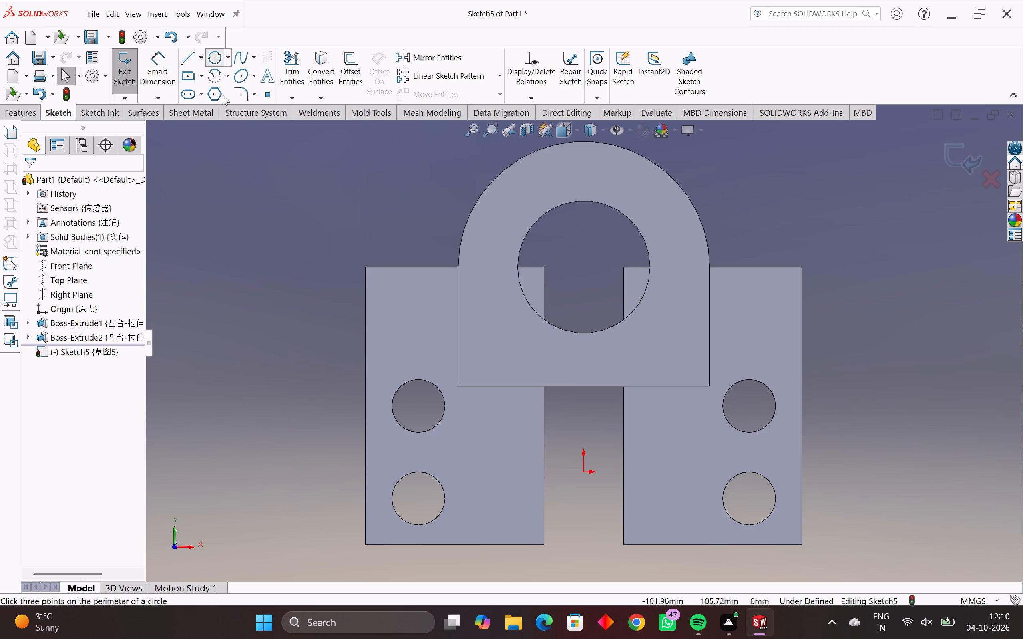
click(229, 56)
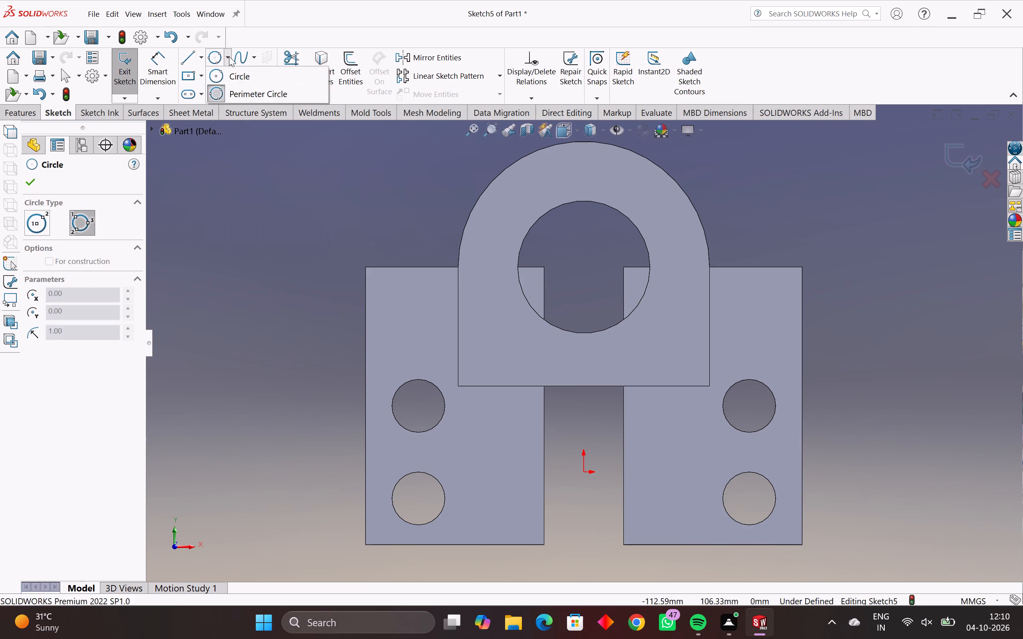
click(228, 56)
click(228, 56)
click(233, 73)
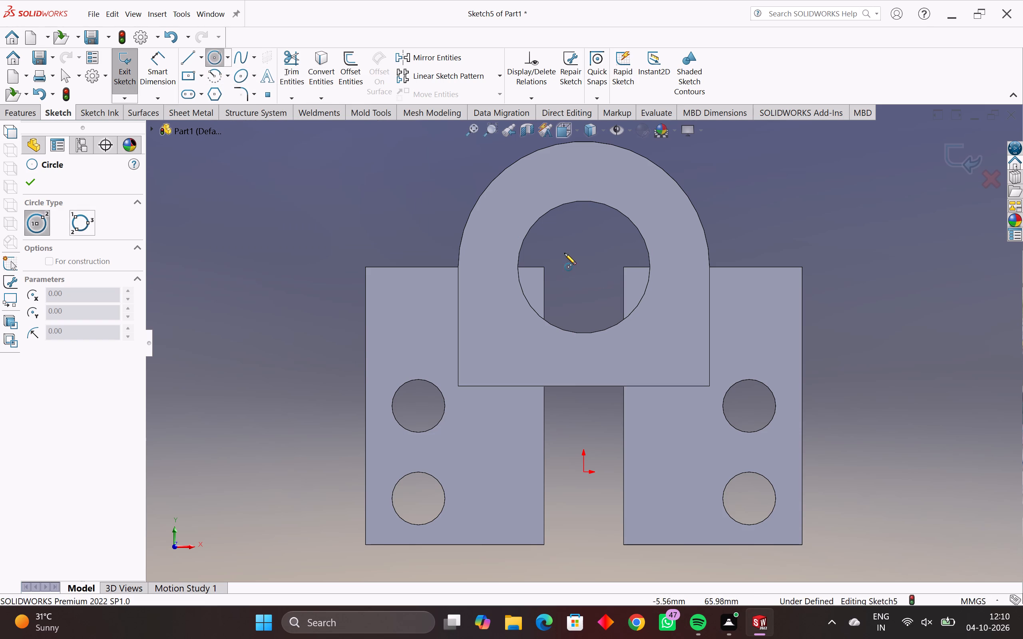
click(583, 267)
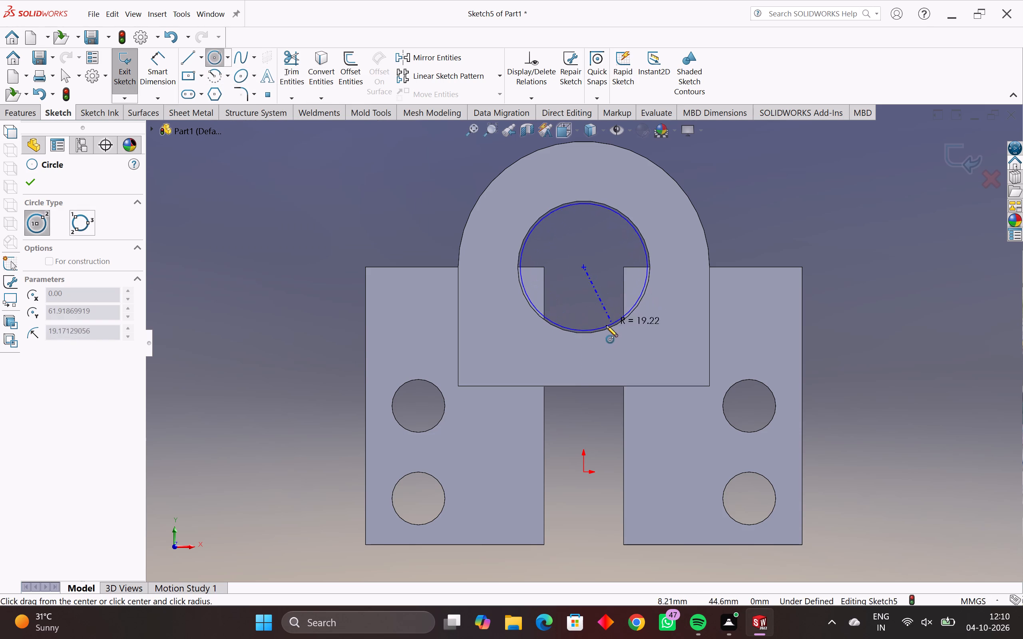
click(591, 333)
key(Escape)
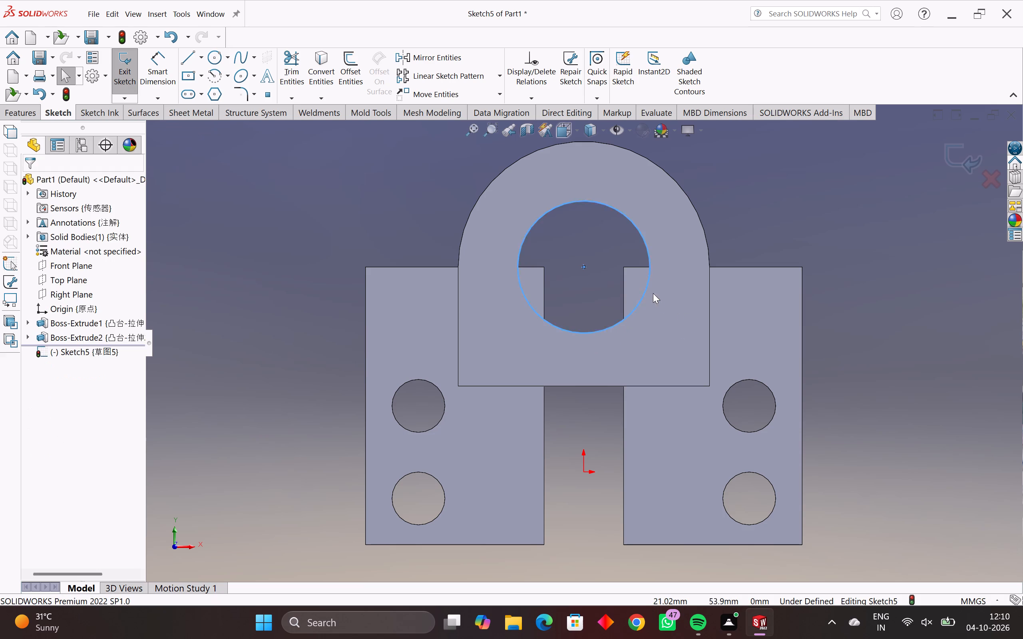
Fully define the new circle with calculated dimensions, giving it a 40 mm diameter.
middle_drag(537, 286, 569, 289)
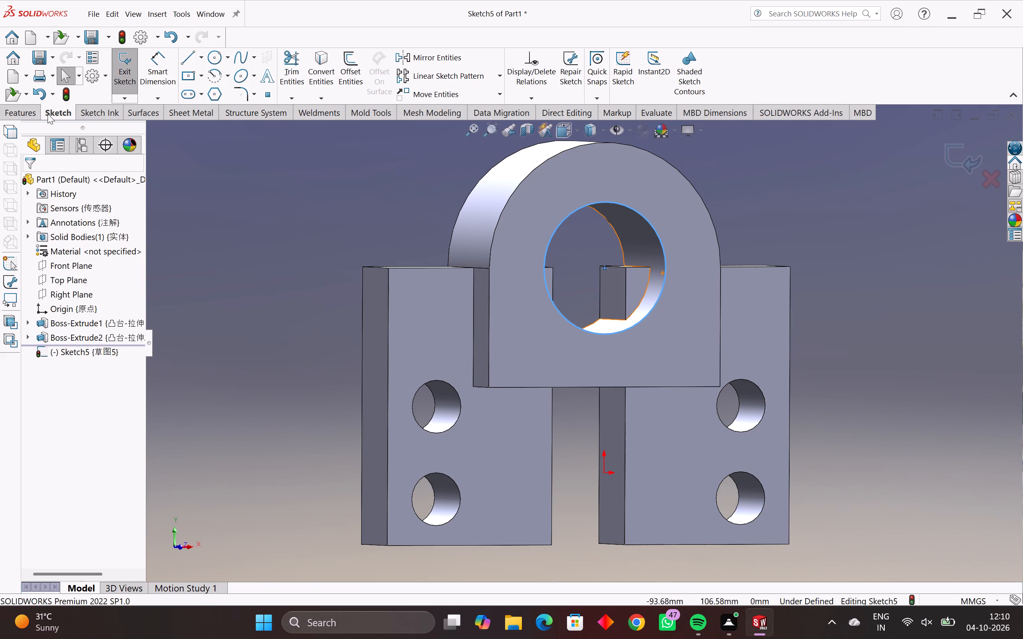
drag(707, 185, 479, 401)
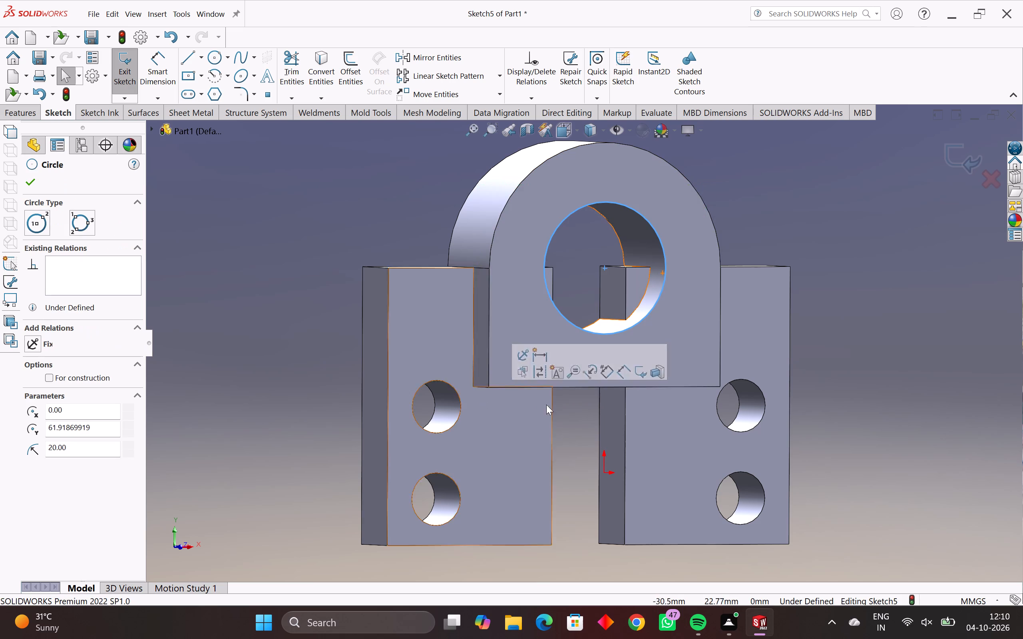
click(535, 99)
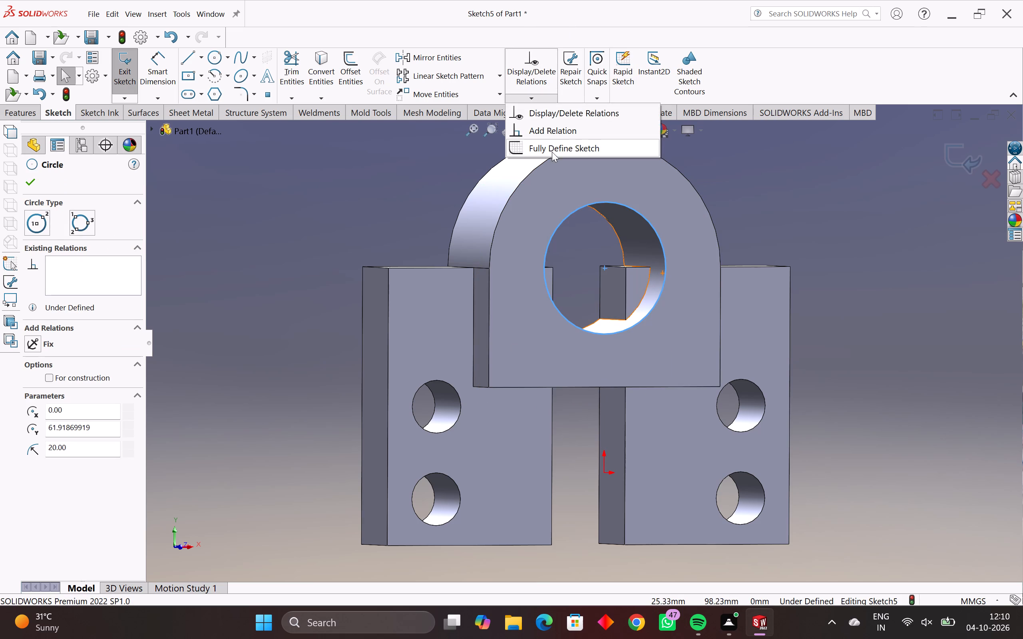
click(552, 152)
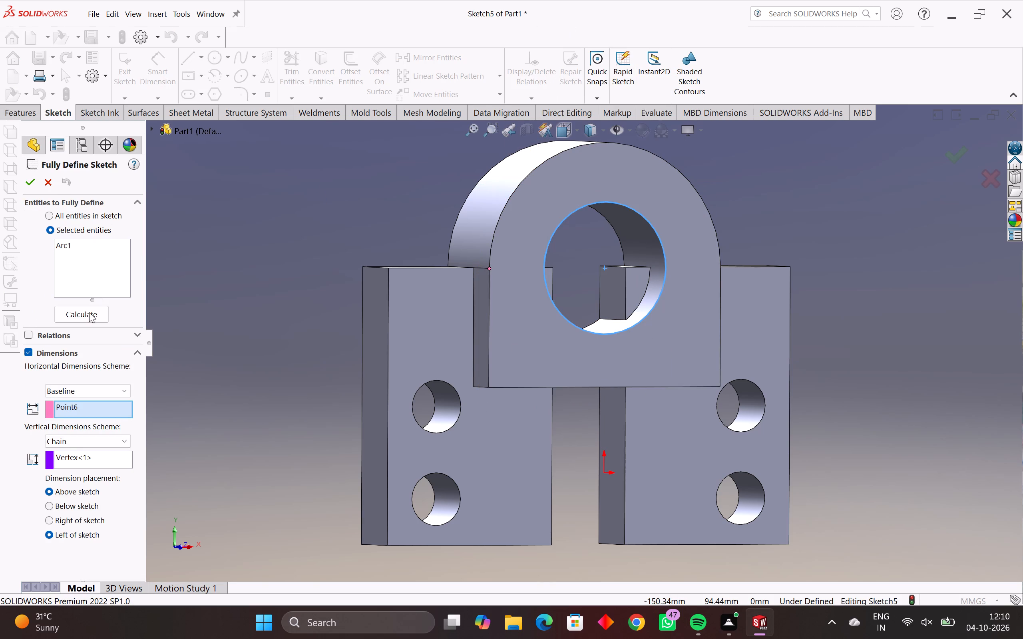
click(89, 315)
click(25, 187)
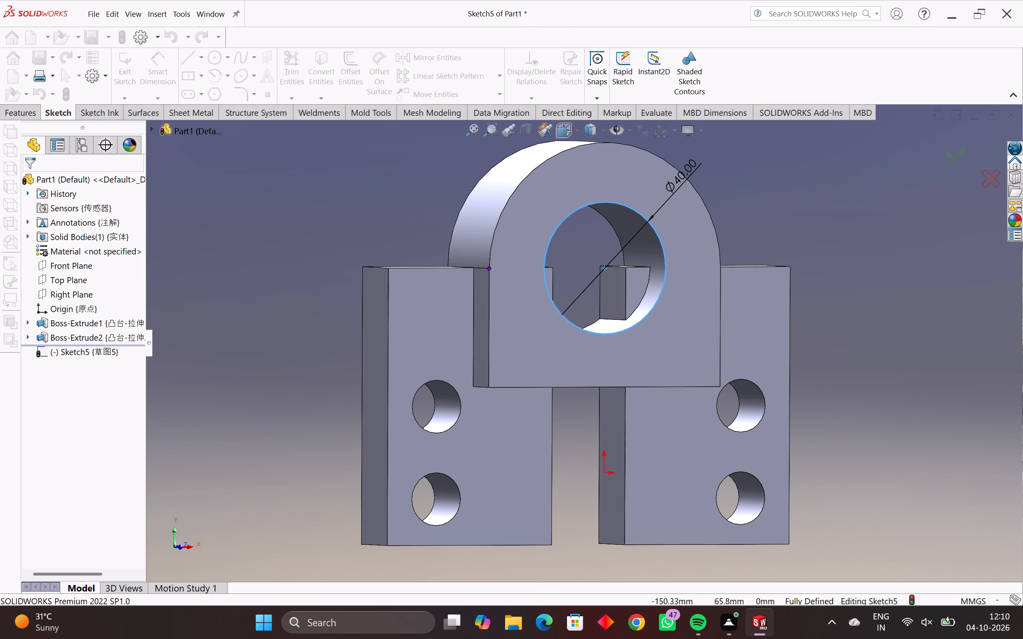
Cut-extrude the 40 mm circle blind to a depth of 32 mm to clear the plate corners from the bore.
click(26, 113)
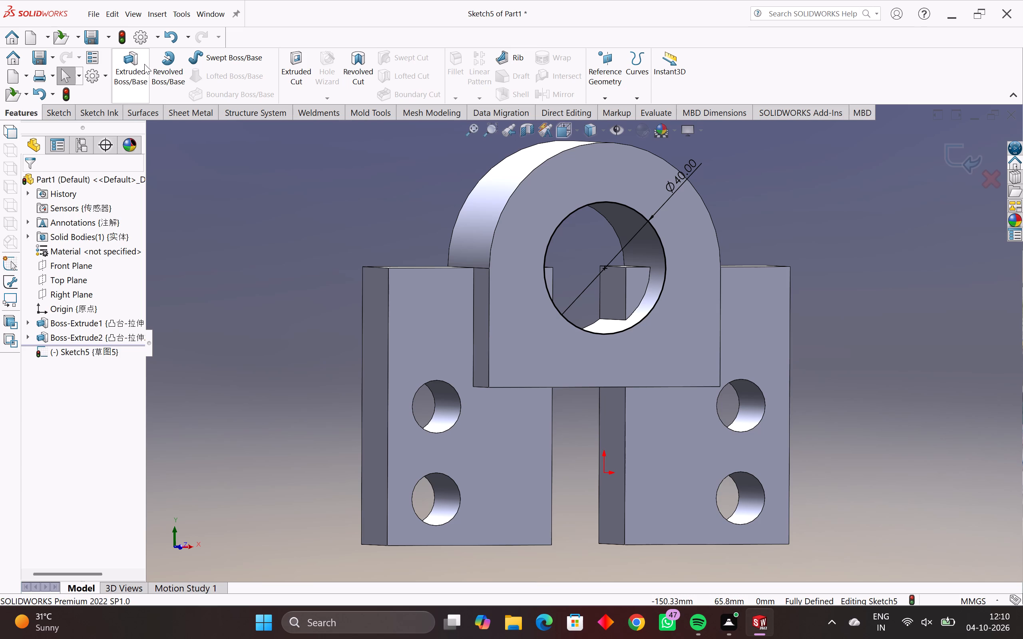
click(283, 60)
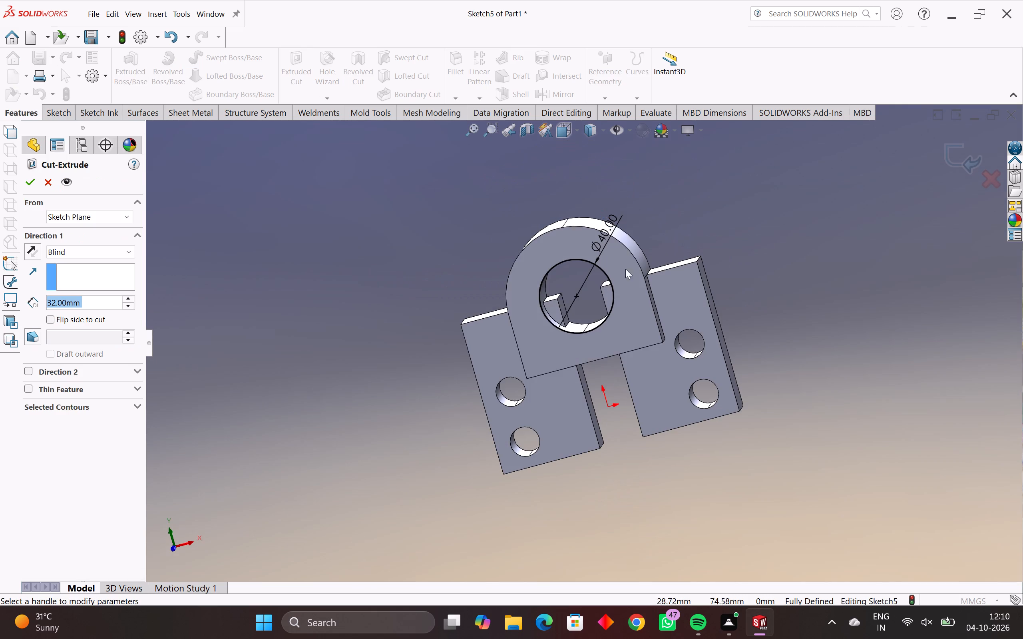
middle_drag(659, 312, 537, 381)
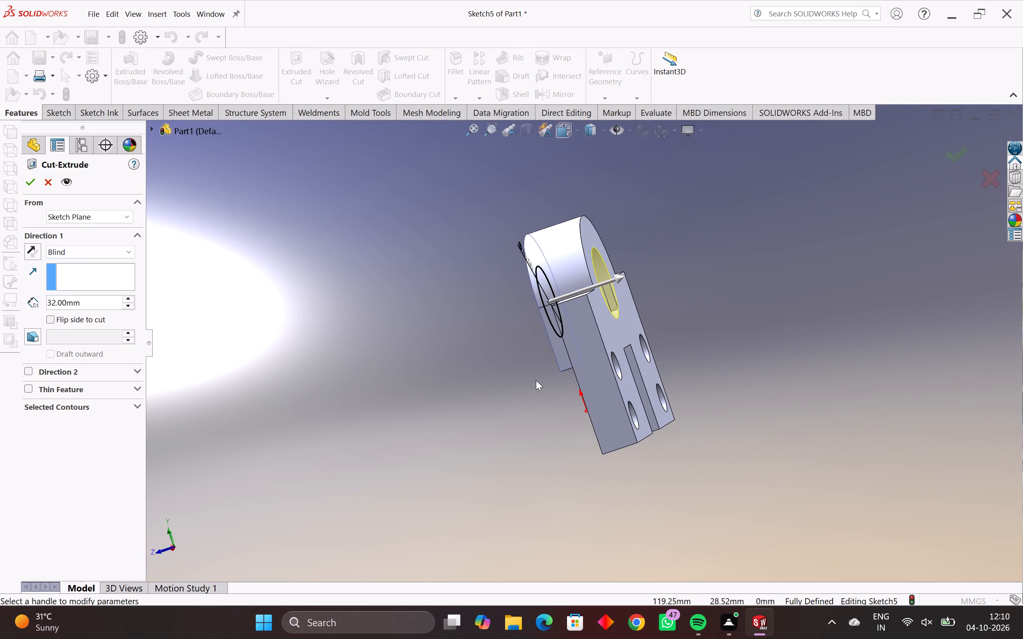
key(Return)
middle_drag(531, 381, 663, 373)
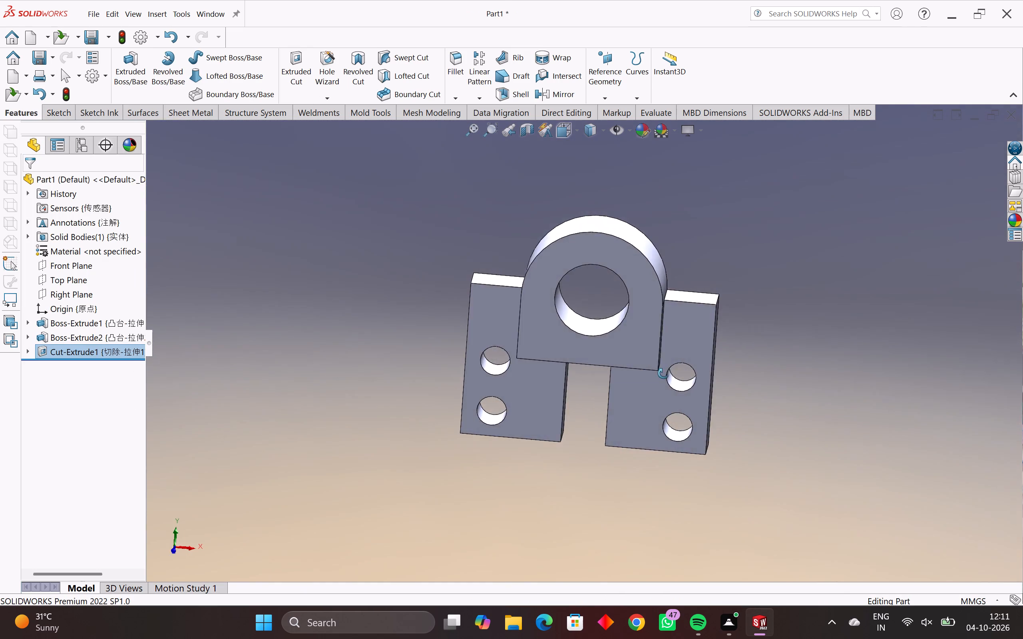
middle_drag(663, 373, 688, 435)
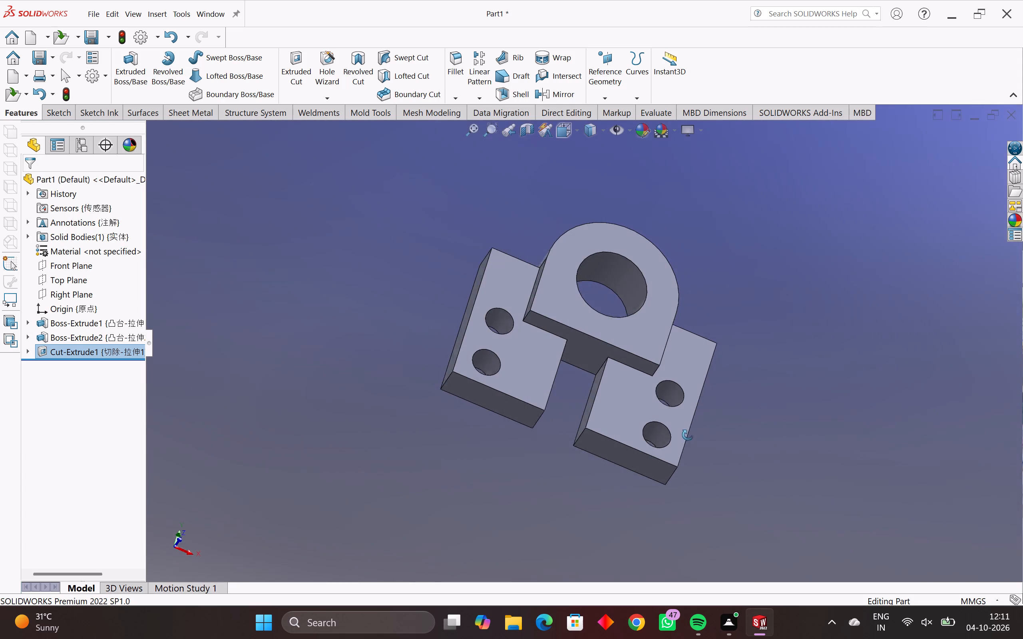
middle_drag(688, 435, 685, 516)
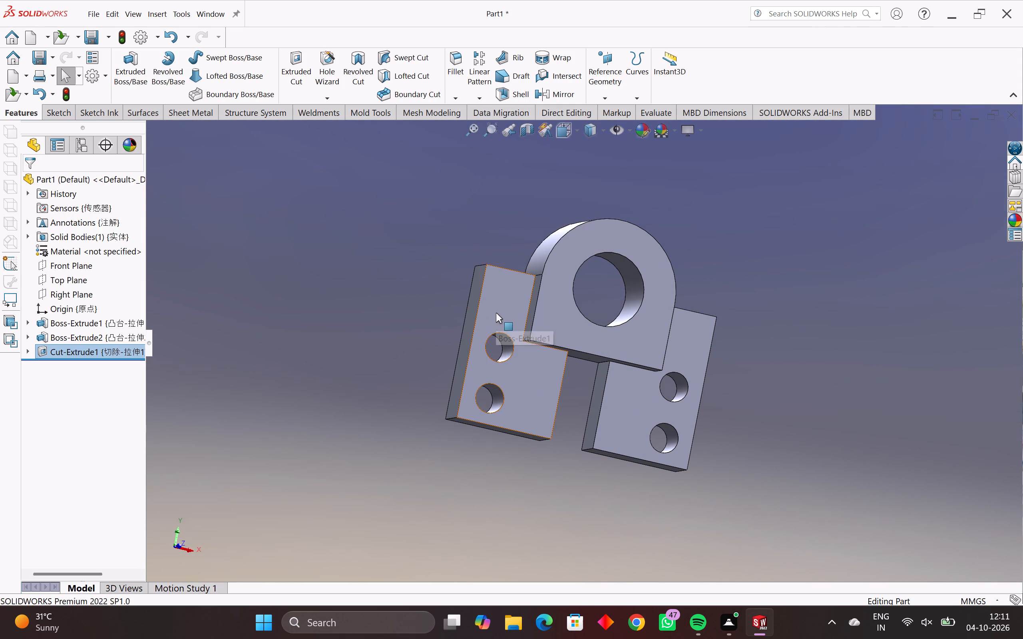
Start a new sketch on the front face of the left drilled plate.
click(496, 312)
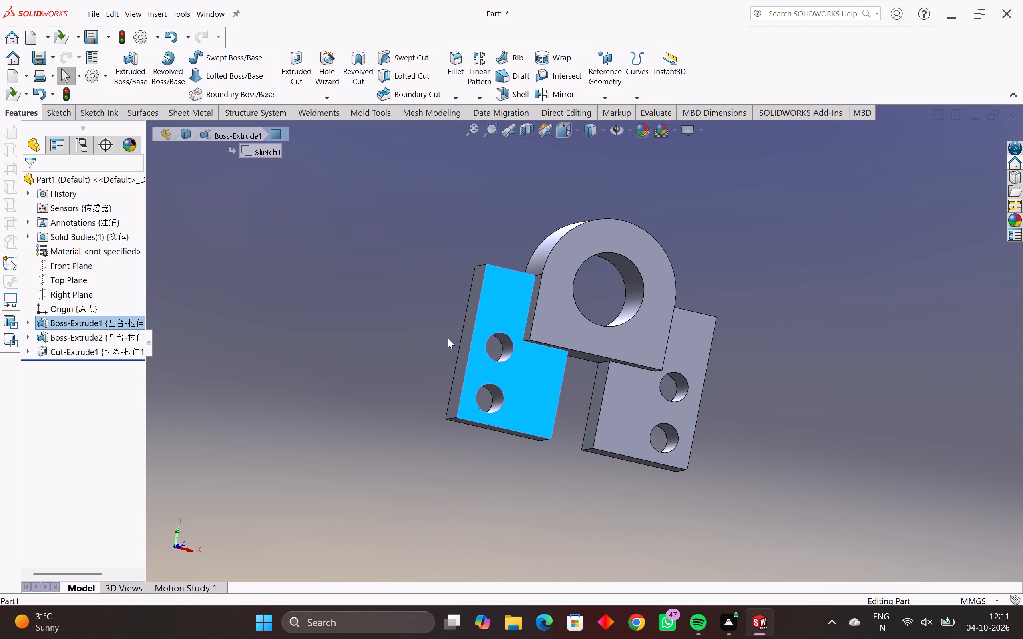
click(54, 111)
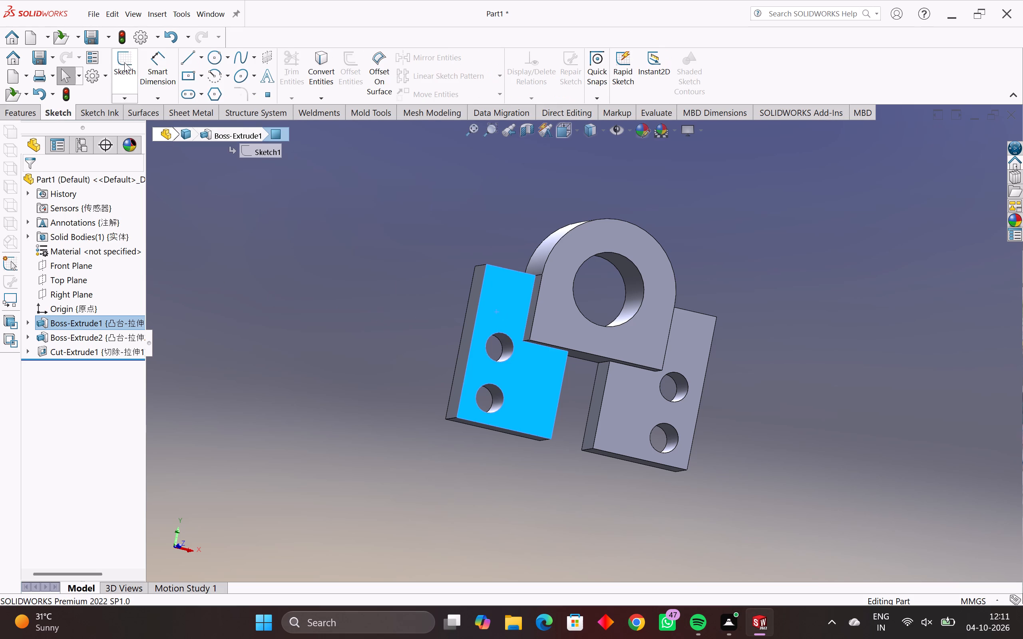
click(124, 62)
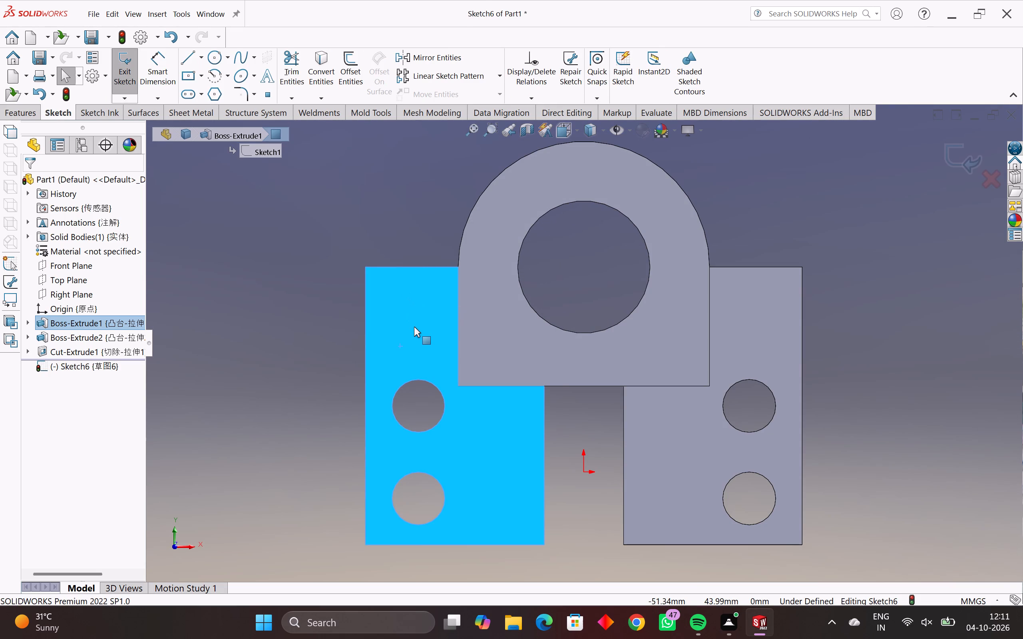
scroll(414, 327, down, 3)
scroll(414, 327, up, 2)
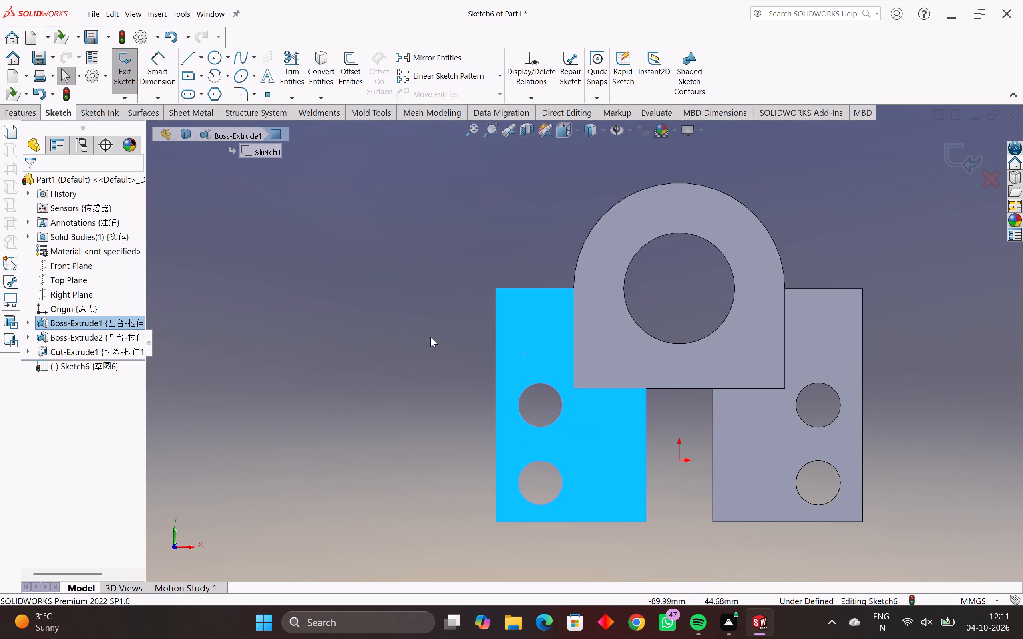
key(Escape)
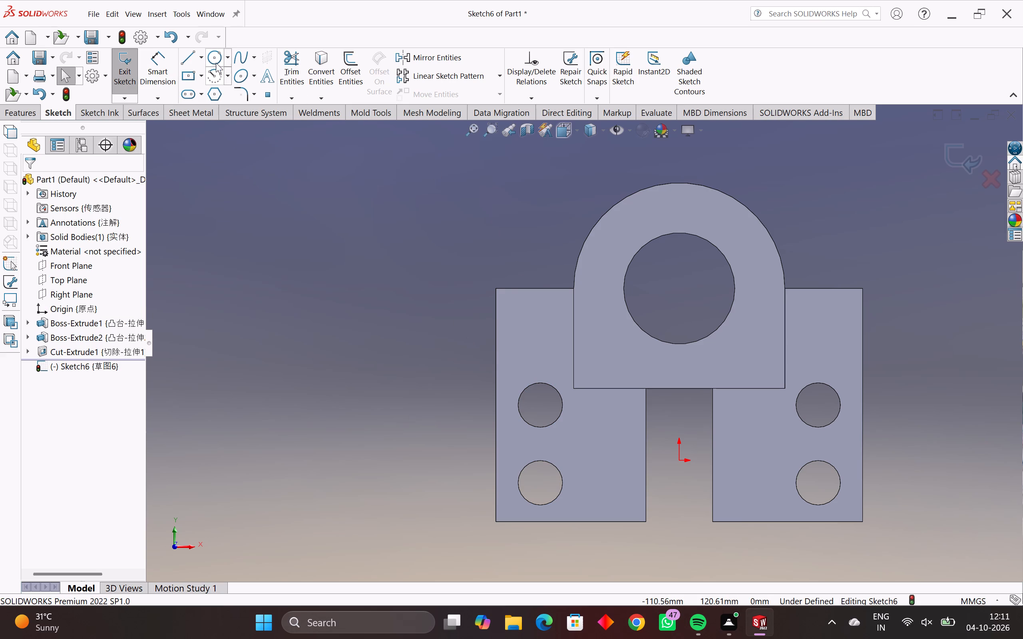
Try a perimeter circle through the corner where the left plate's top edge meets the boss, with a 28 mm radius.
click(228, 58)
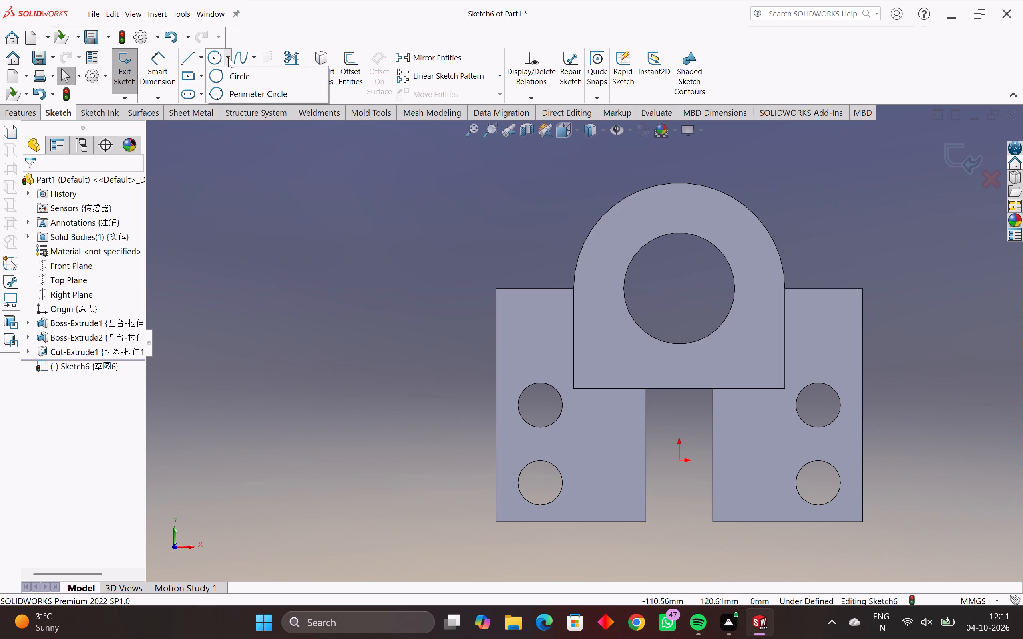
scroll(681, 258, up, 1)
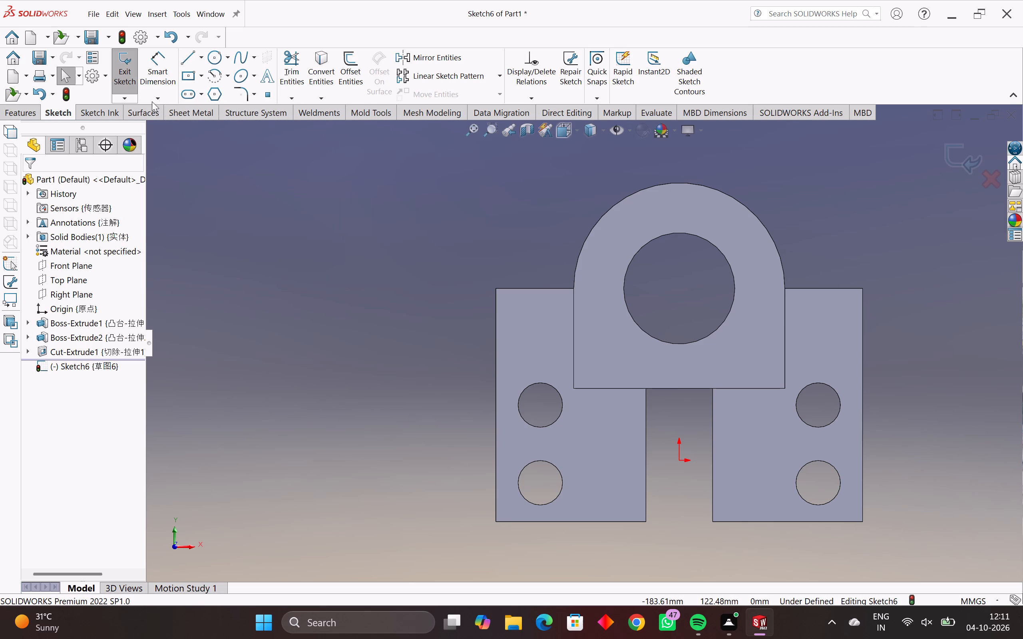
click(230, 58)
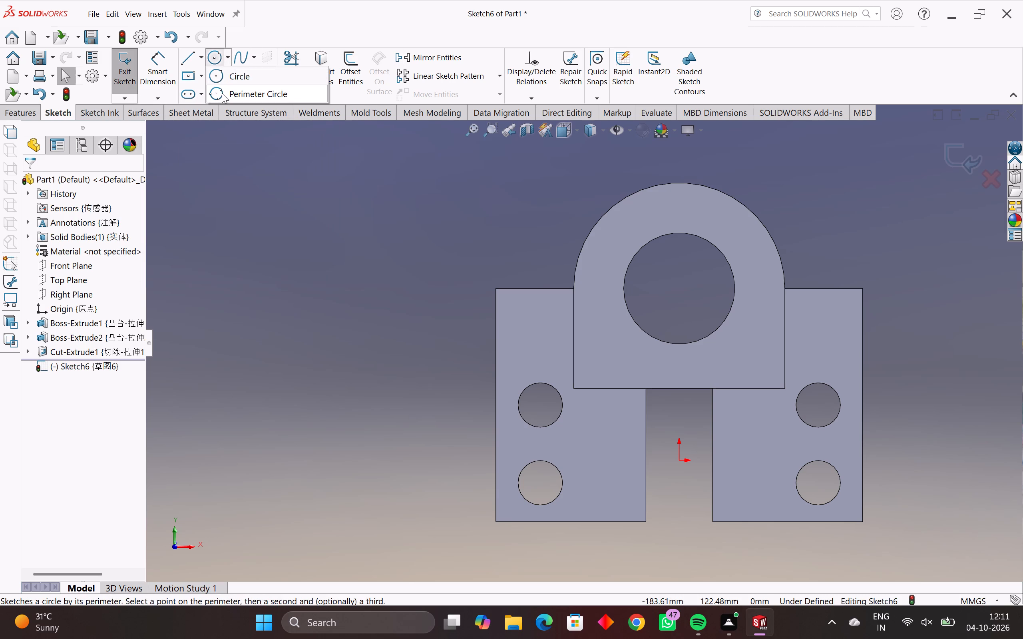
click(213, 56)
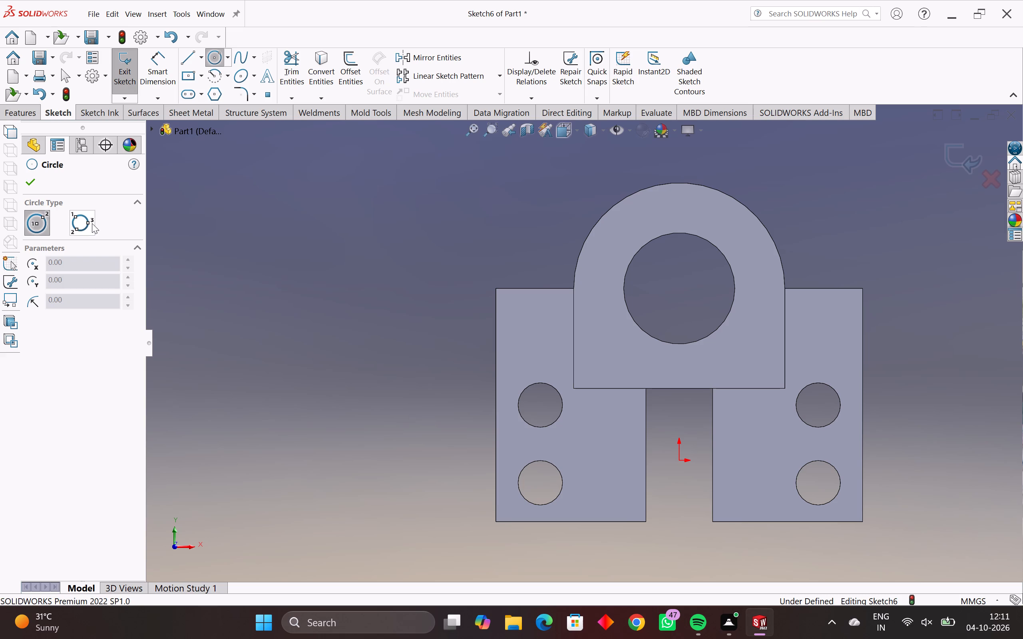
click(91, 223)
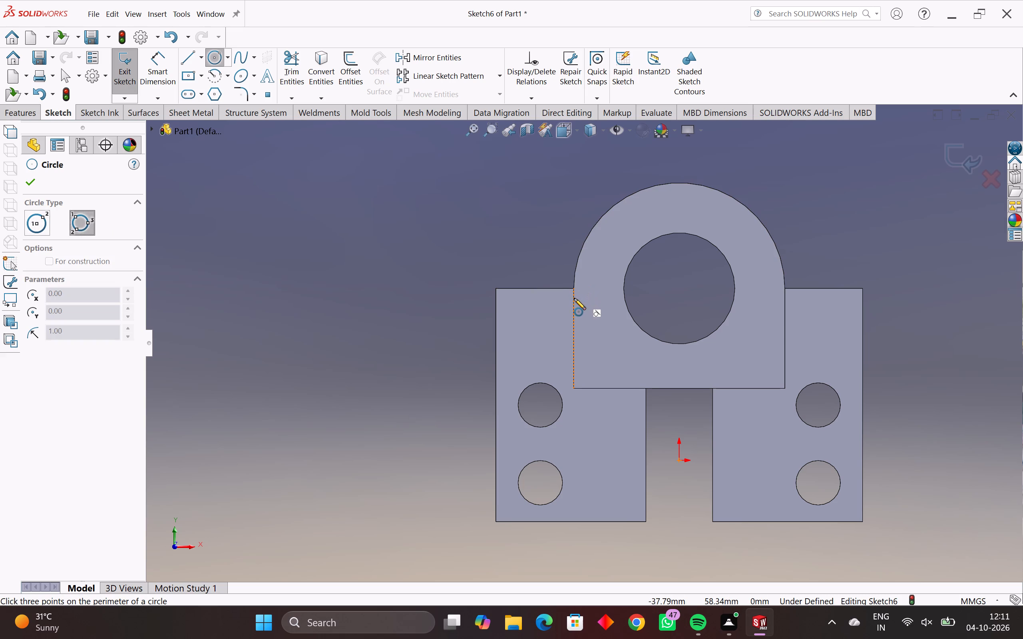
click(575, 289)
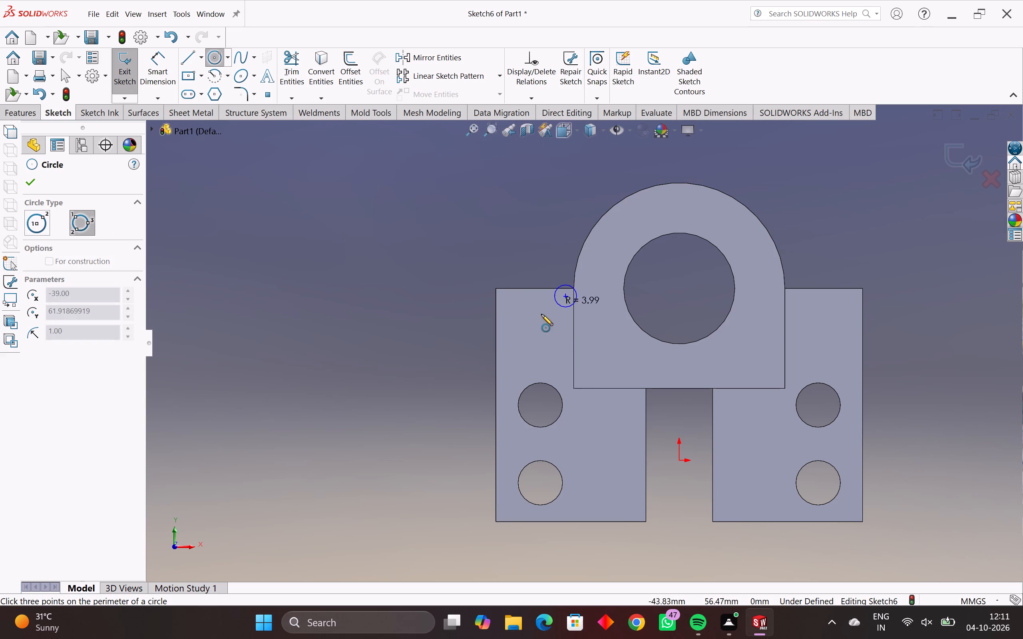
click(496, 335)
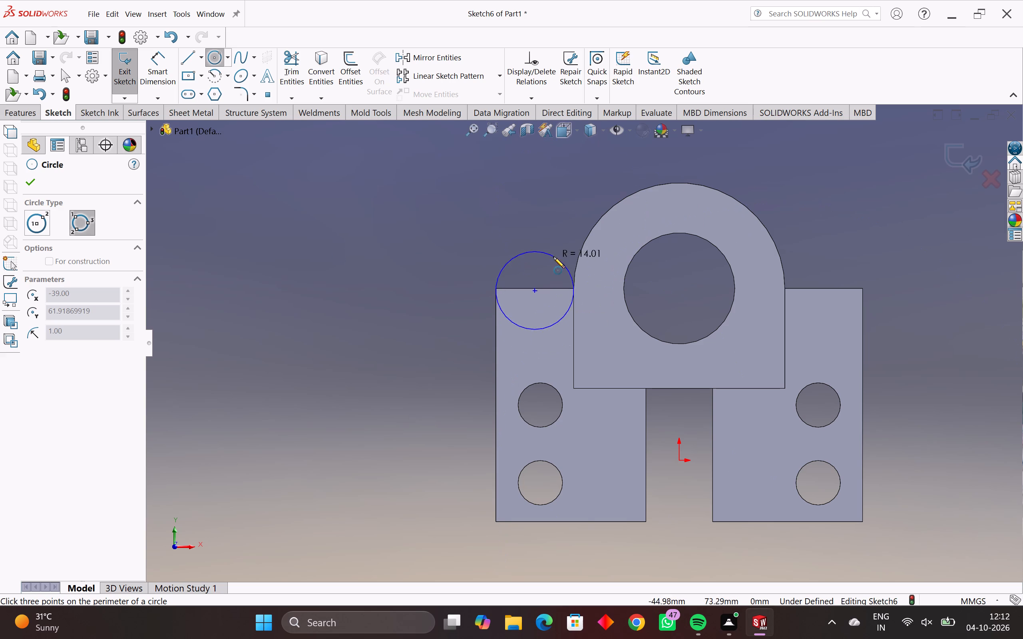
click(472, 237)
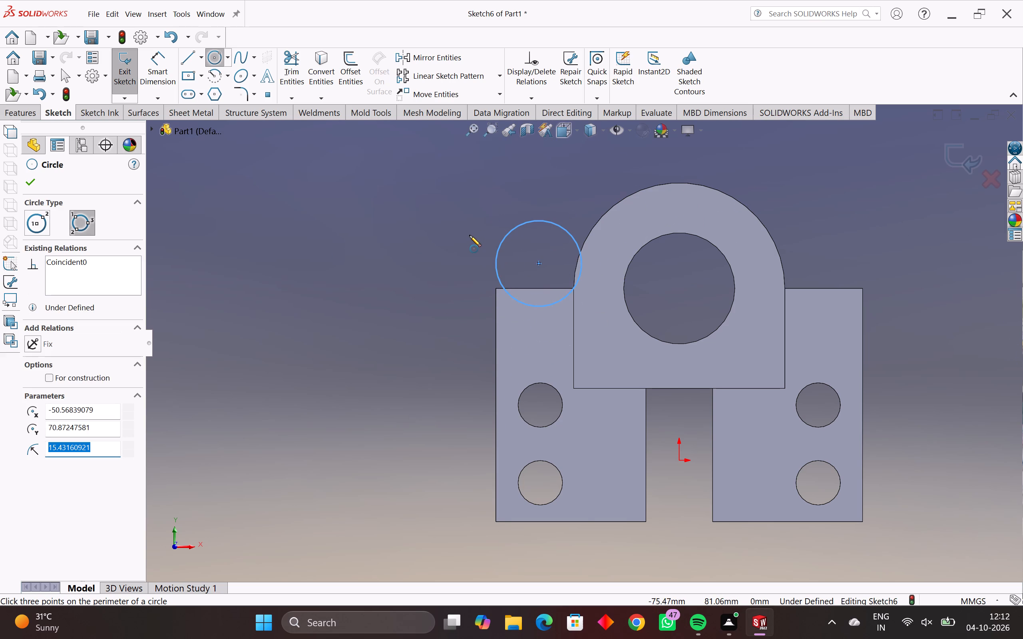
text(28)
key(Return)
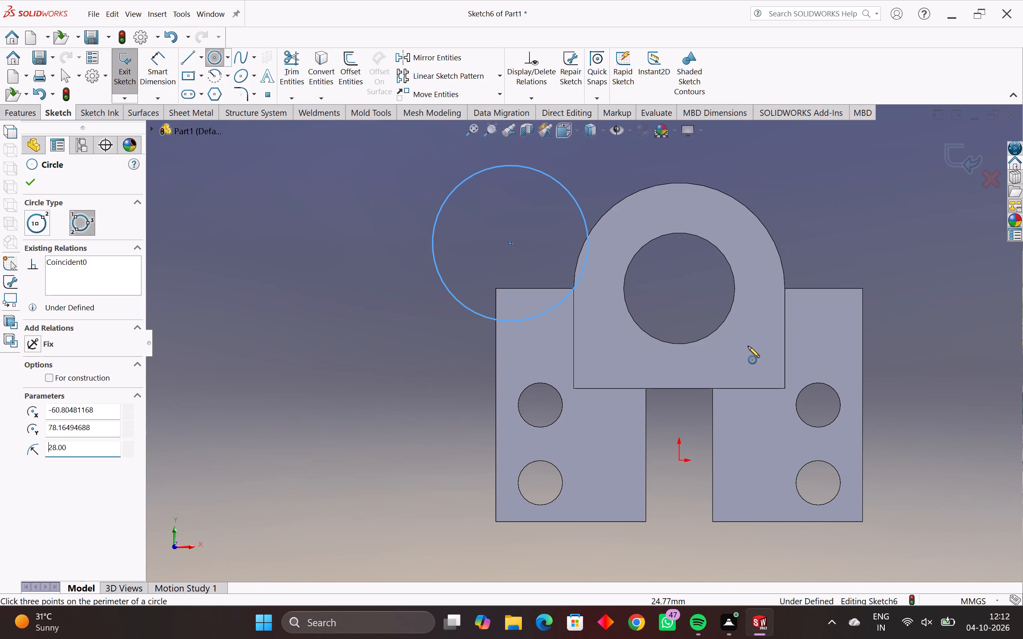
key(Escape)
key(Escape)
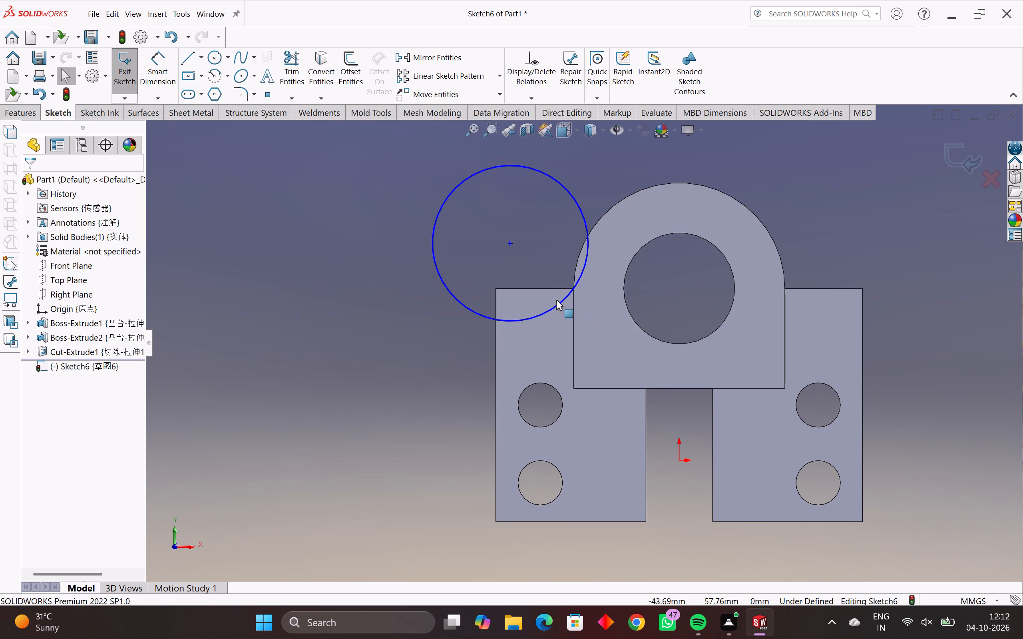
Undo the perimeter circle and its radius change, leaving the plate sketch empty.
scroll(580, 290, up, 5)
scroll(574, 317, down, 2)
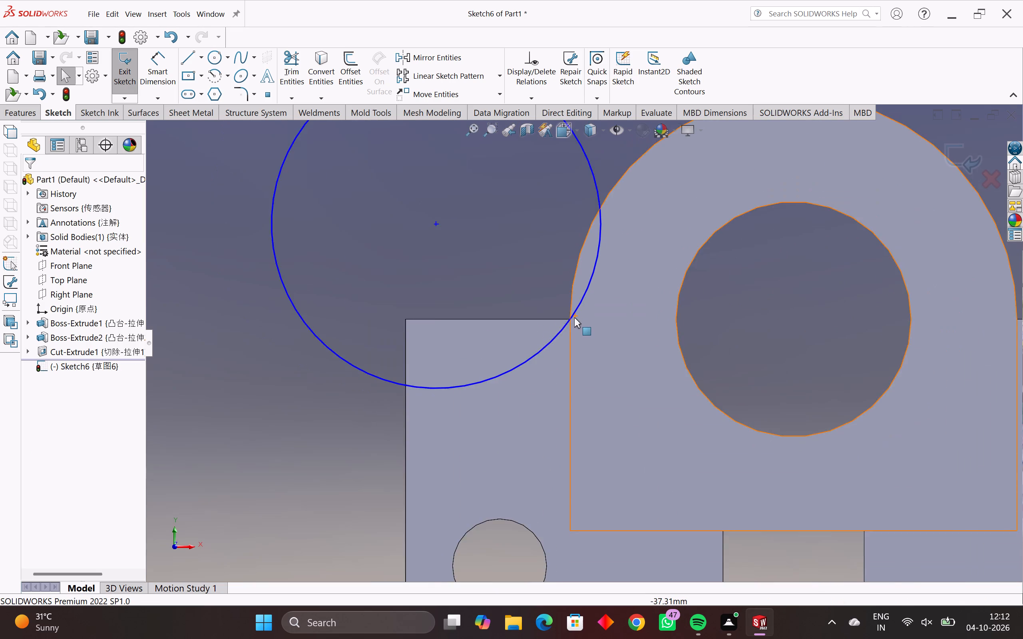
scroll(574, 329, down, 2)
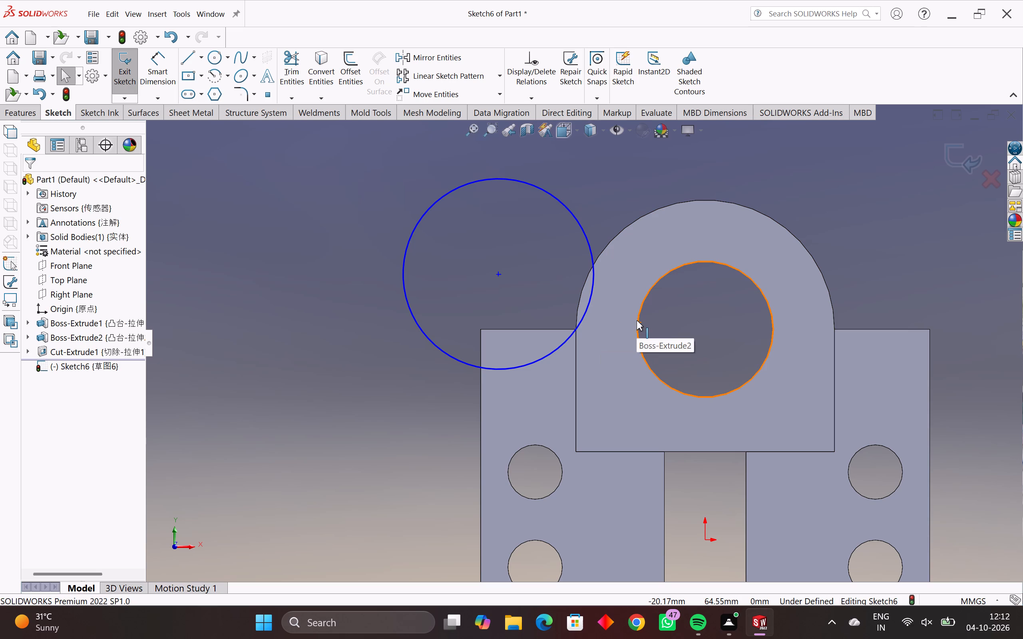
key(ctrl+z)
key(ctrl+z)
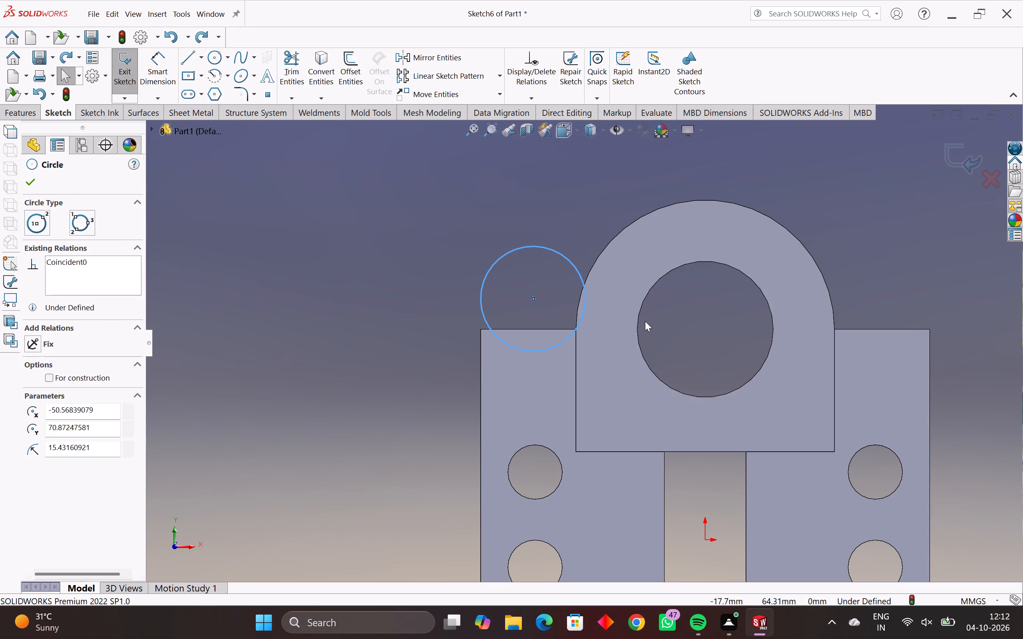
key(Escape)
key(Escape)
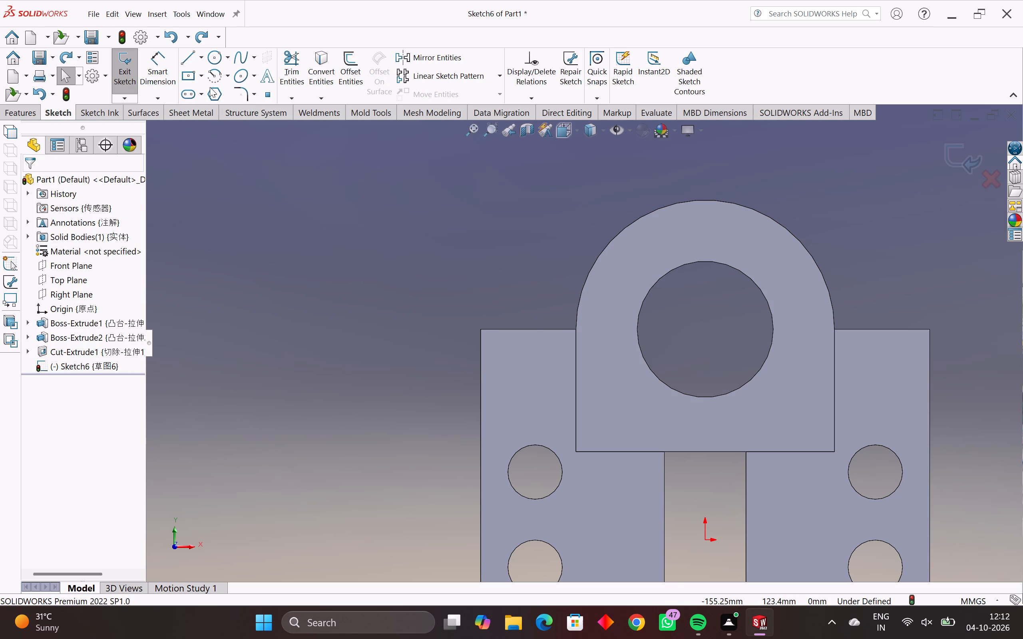
Sketch a 3 Point Arc from the left plate's top corner at the boss to its outer edge, with a 28 mm radius.
click(253, 79)
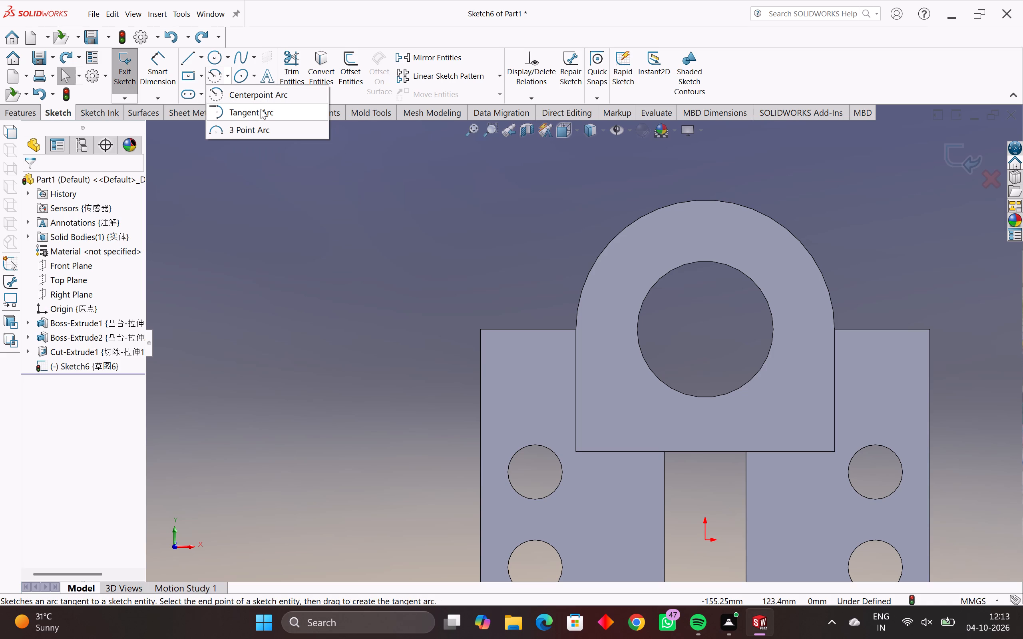
click(261, 129)
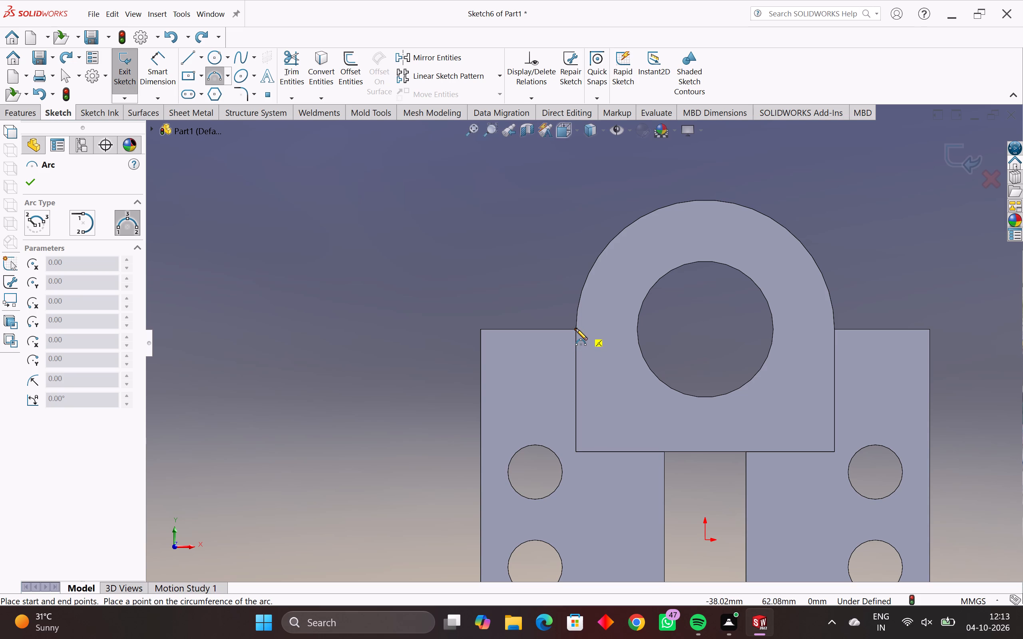
click(576, 329)
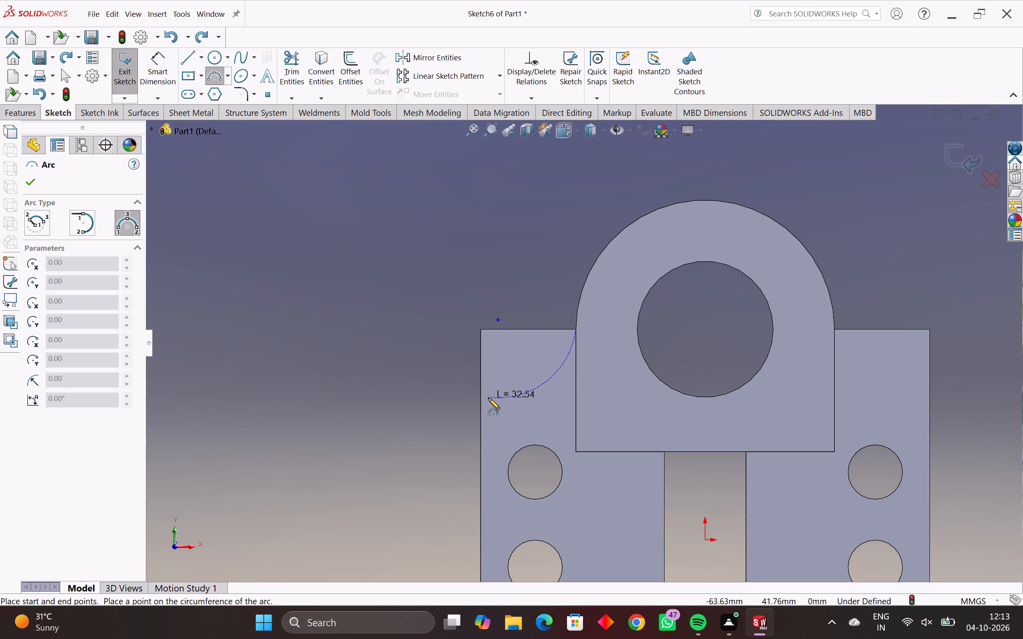
click(482, 405)
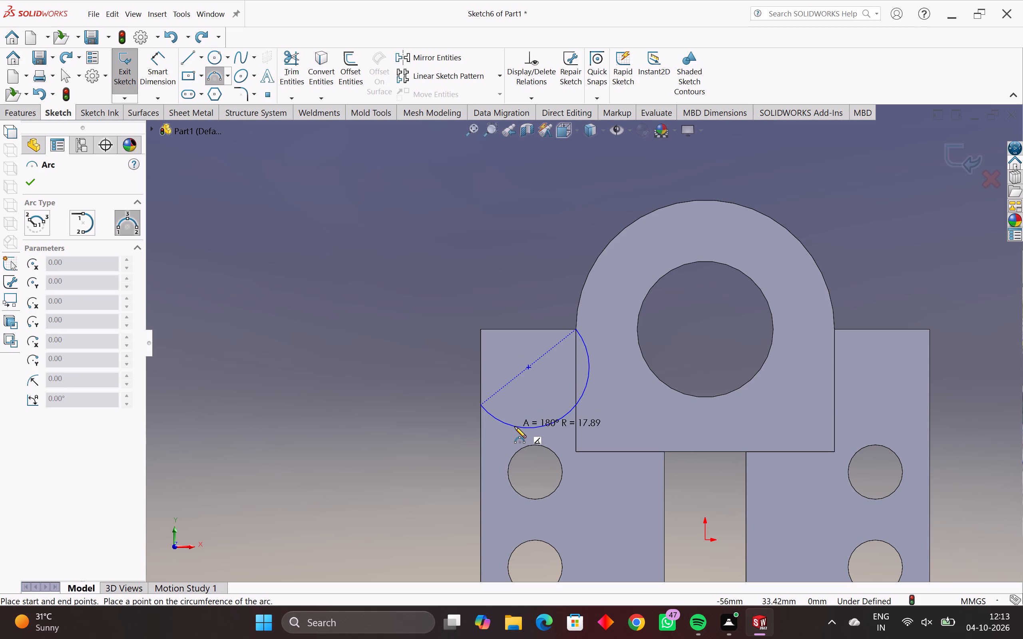
click(503, 407)
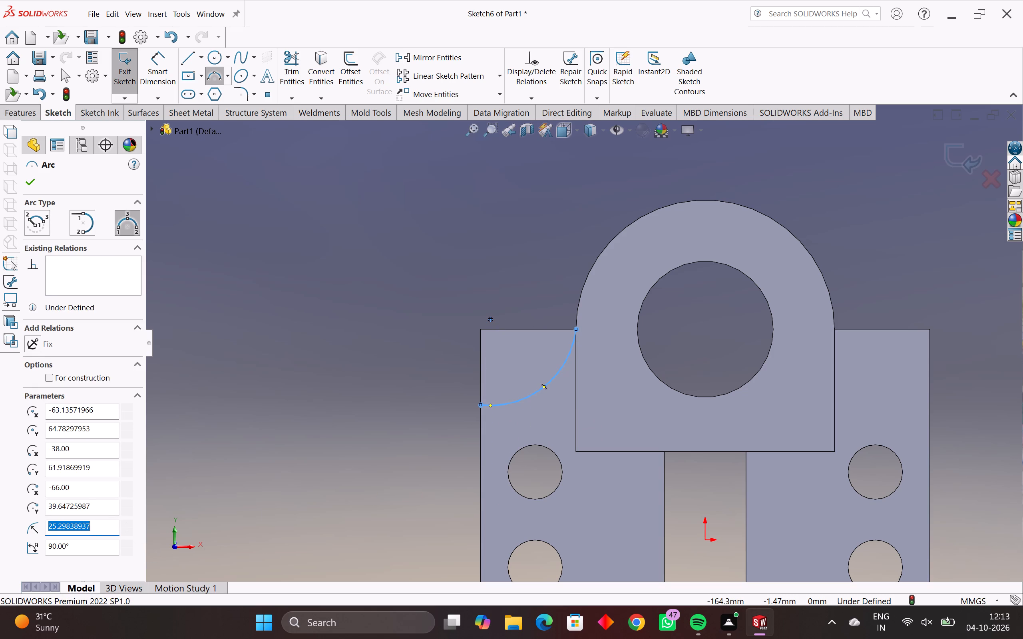
drag(107, 526, 26, 521)
text(12)
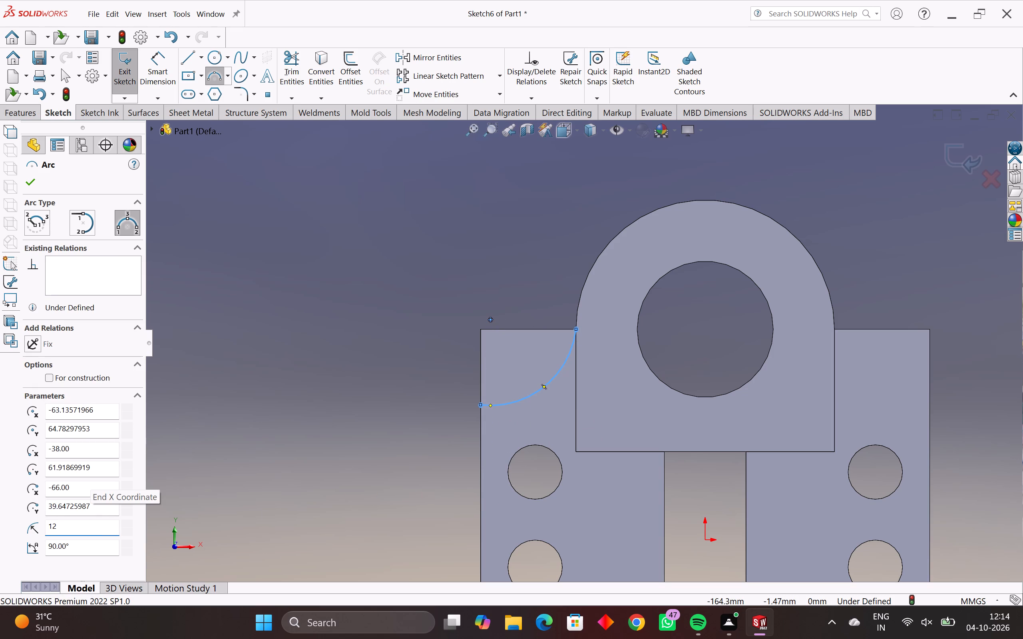
key(BackSpace)
key(BackSpace)
text(28)
key(Return)
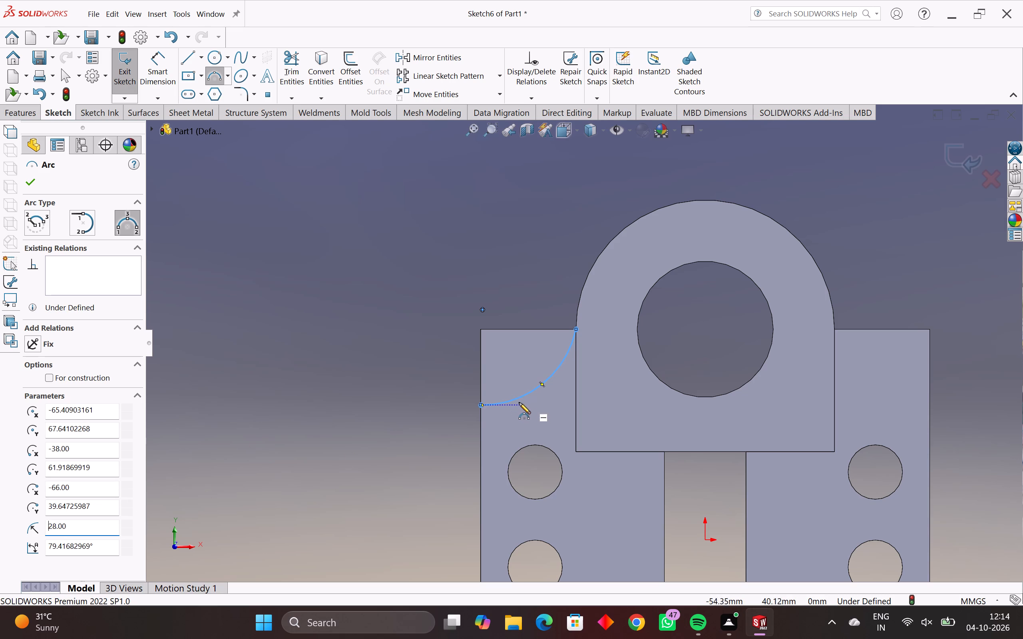
scroll(523, 469, down, 5)
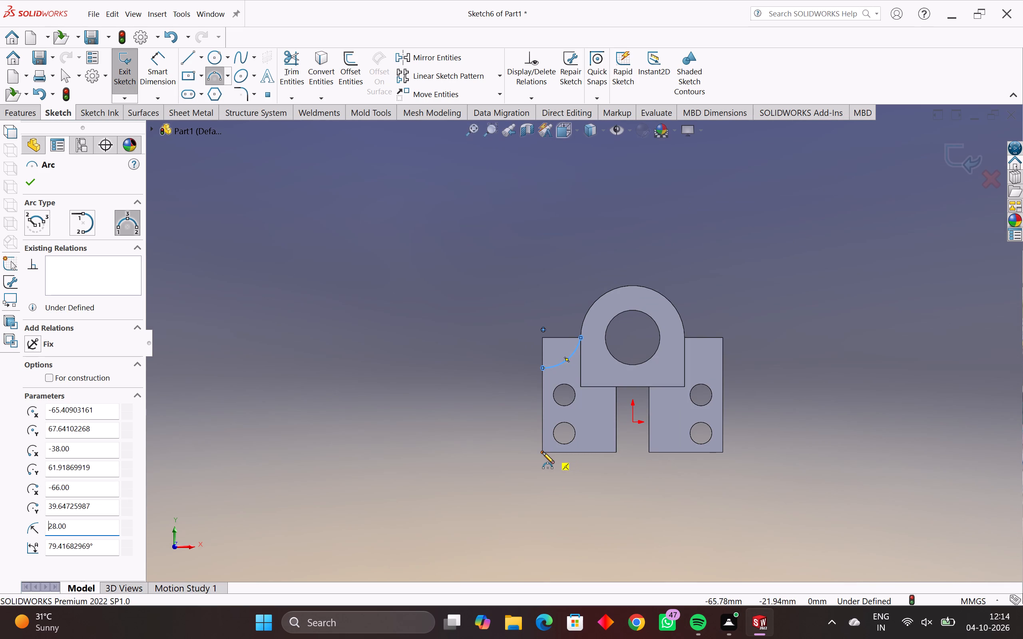
click(543, 452)
key(Escape)
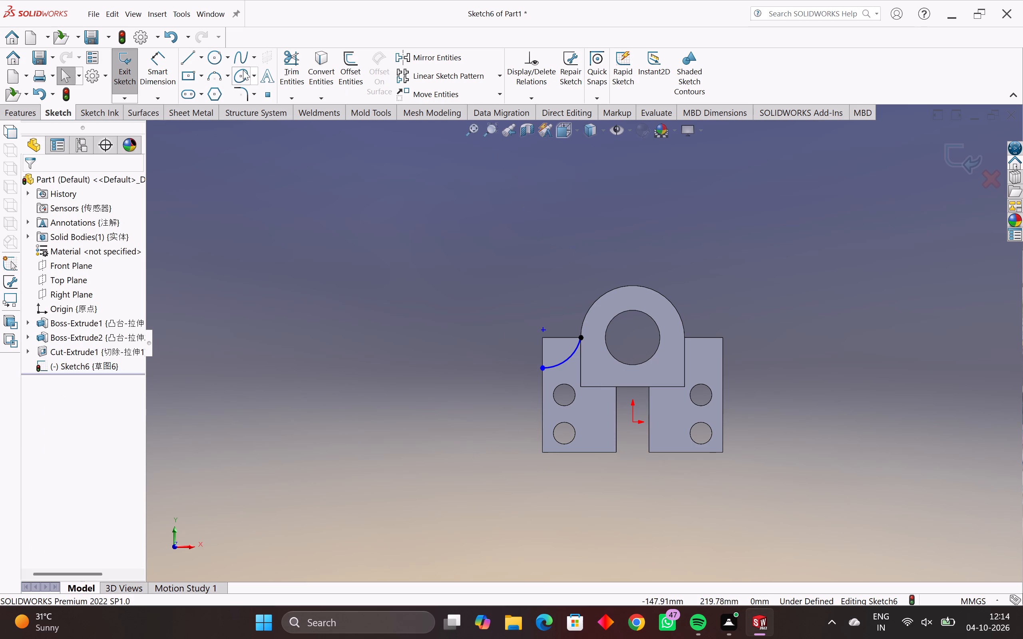
Dimension the arc's endpoint on the outer edge at 56 mm above the left plate's bottom outer corner.
click(161, 55)
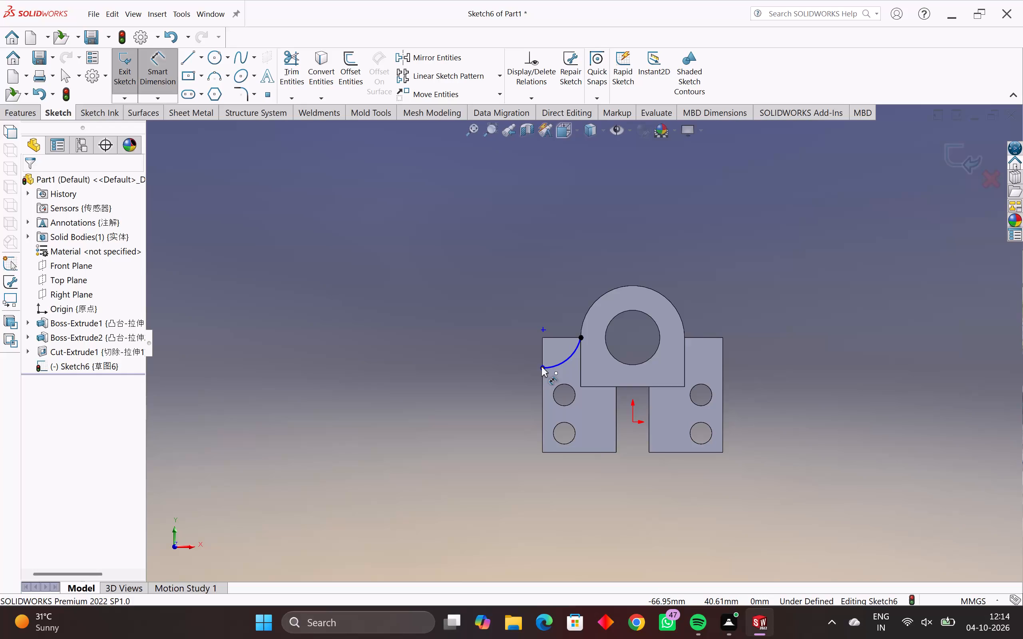
click(541, 367)
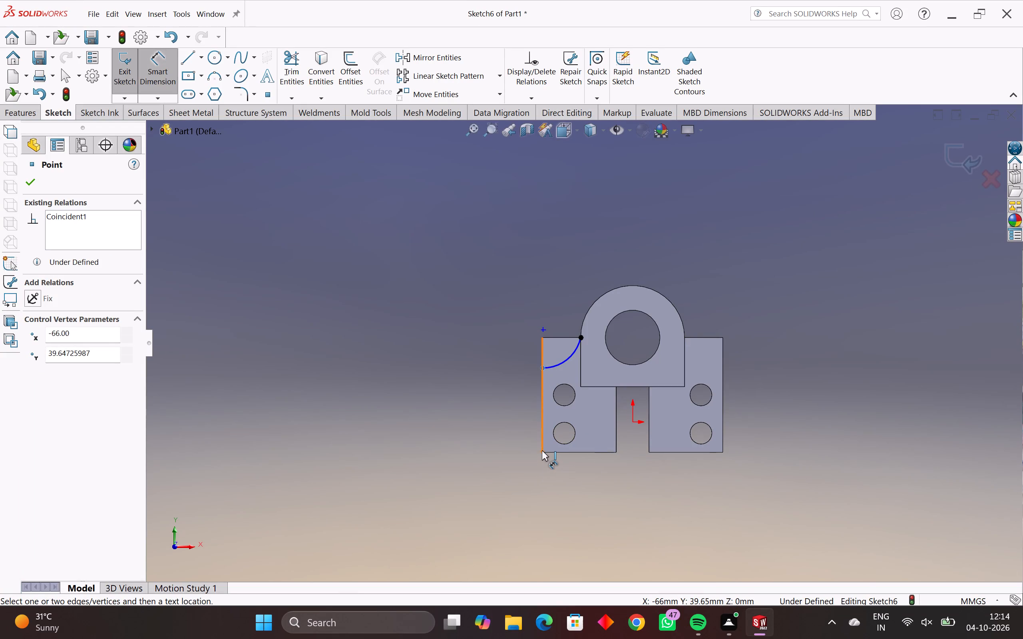
click(543, 453)
click(483, 445)
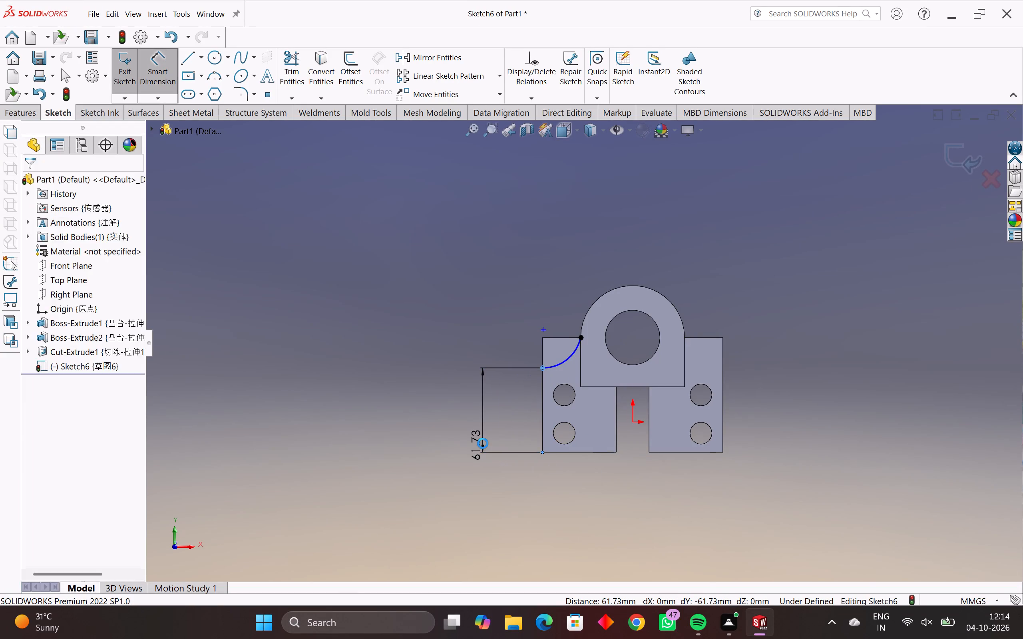
text(56)
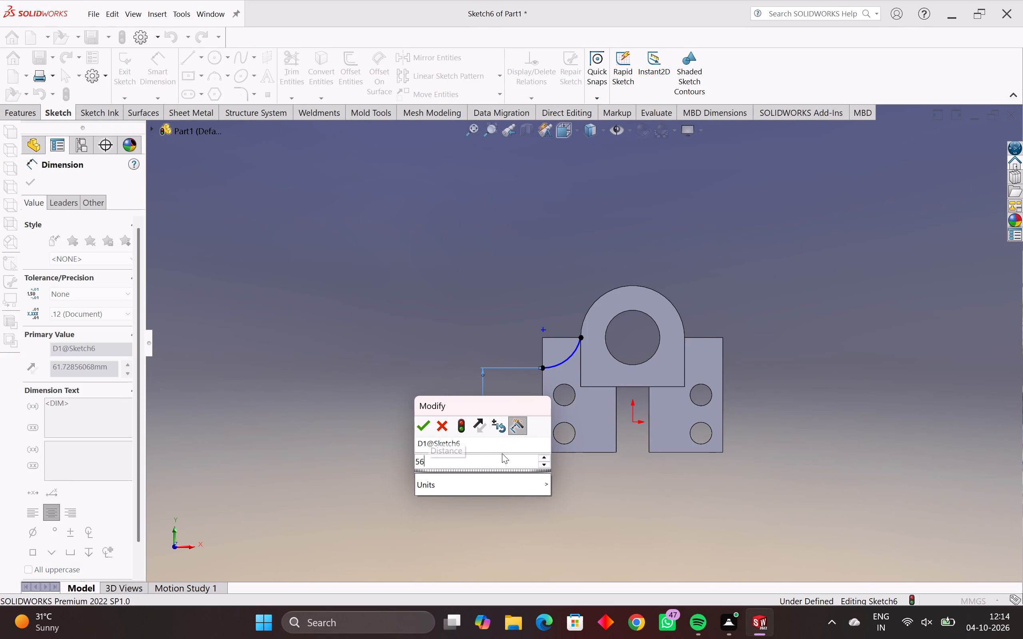
key(Return)
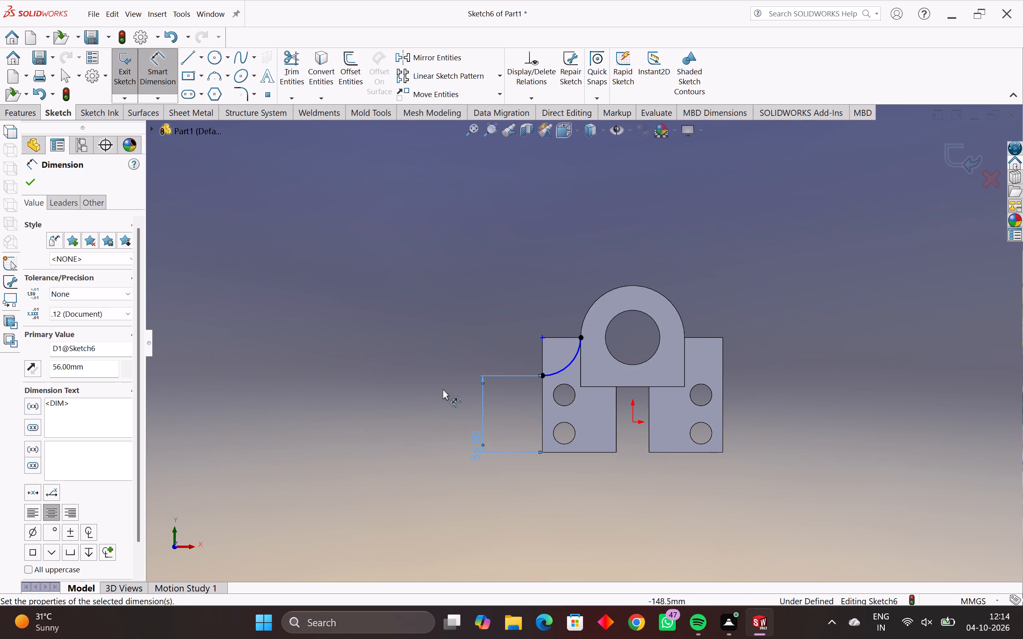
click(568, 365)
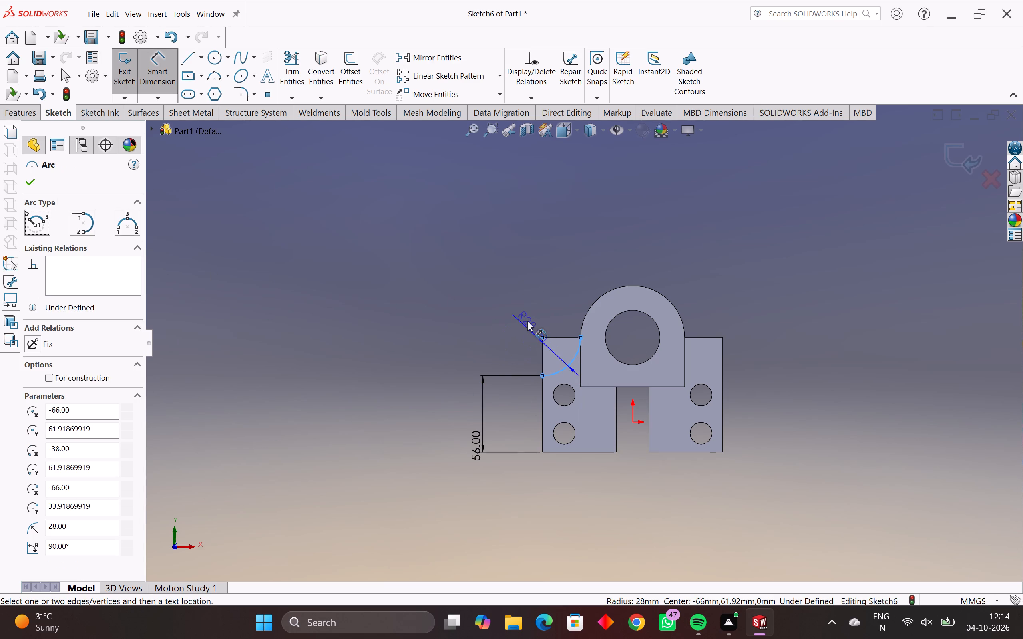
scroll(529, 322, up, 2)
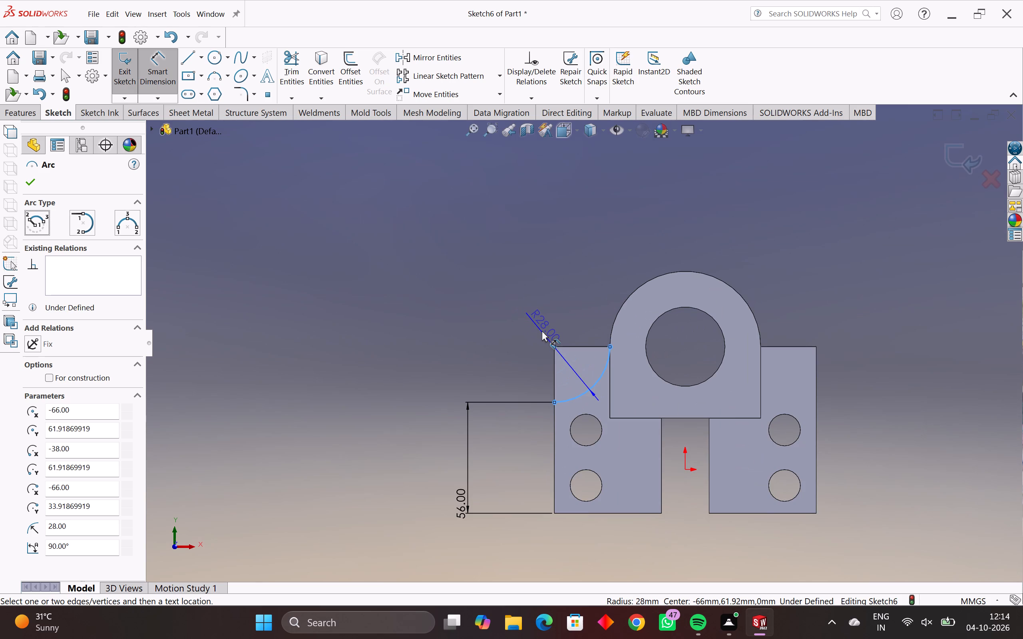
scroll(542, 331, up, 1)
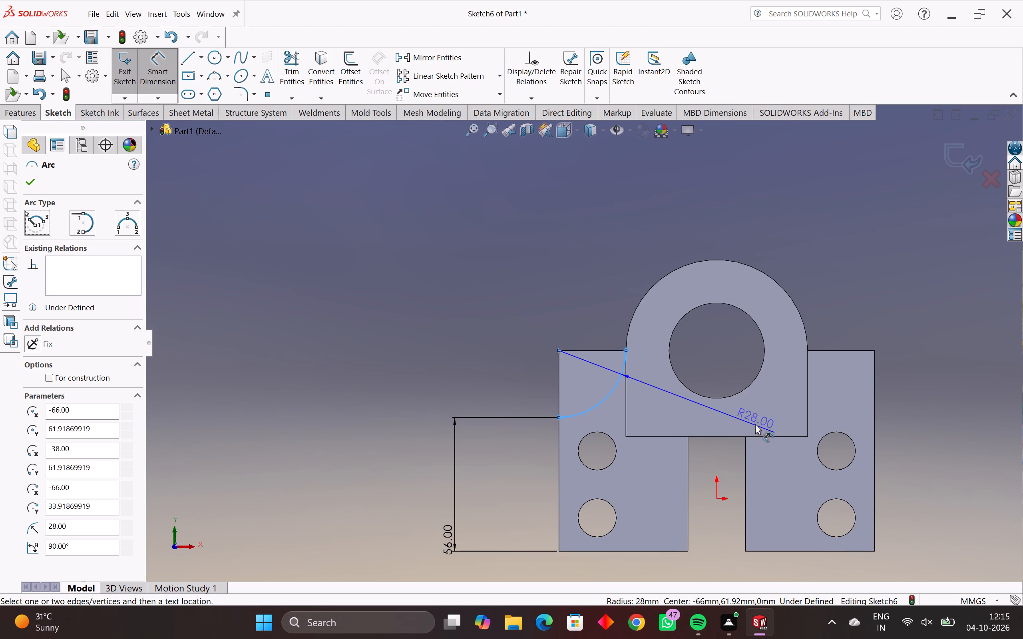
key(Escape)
Sketch a vertical centerline in line with the origin, from above the boss to below the plates.
scroll(575, 333, up, 1)
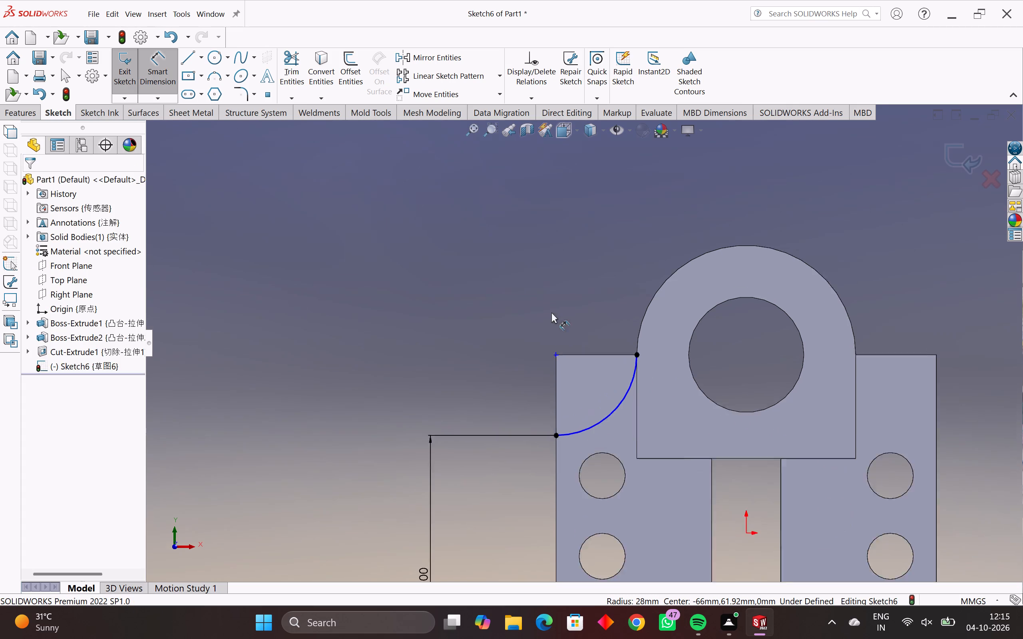
scroll(551, 312, up, 1)
scroll(711, 394, up, 5)
scroll(576, 308, up, 3)
scroll(503, 351, up, 9)
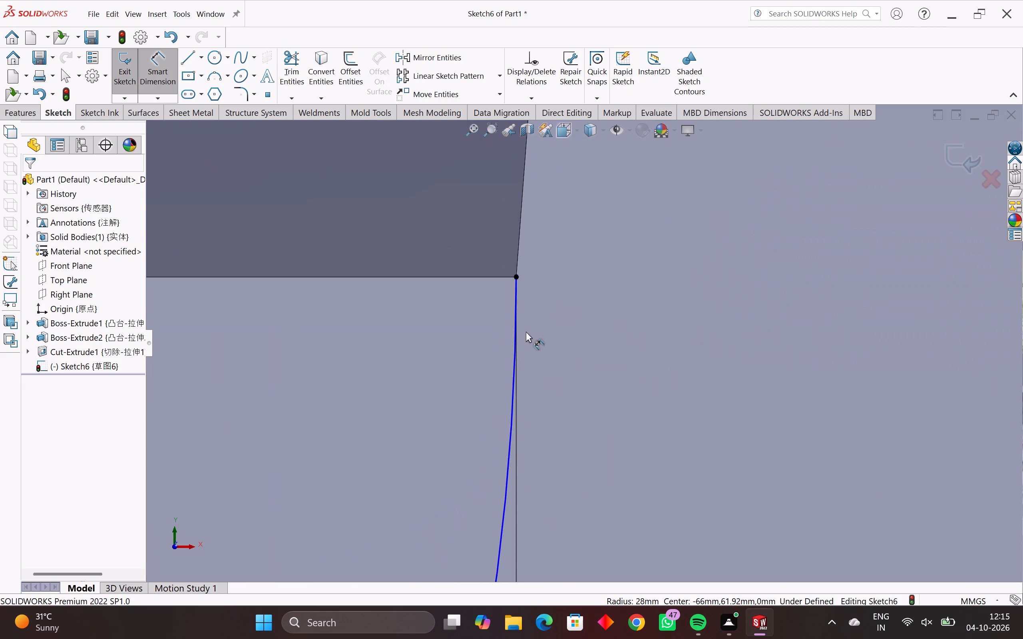
scroll(515, 272, down, 15)
scroll(611, 471, down, 3)
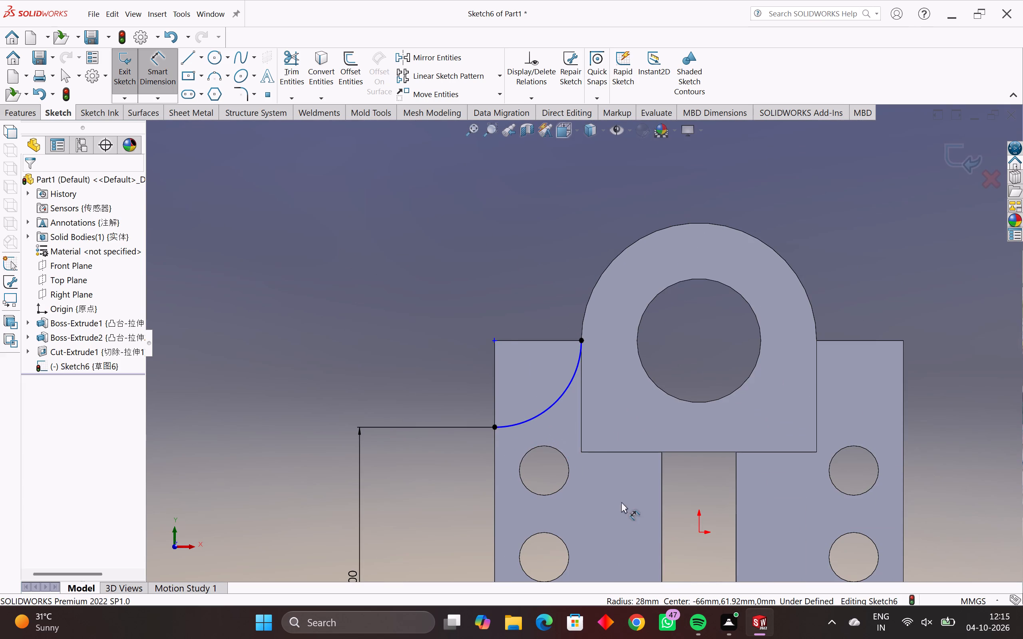
scroll(632, 506, down, 4)
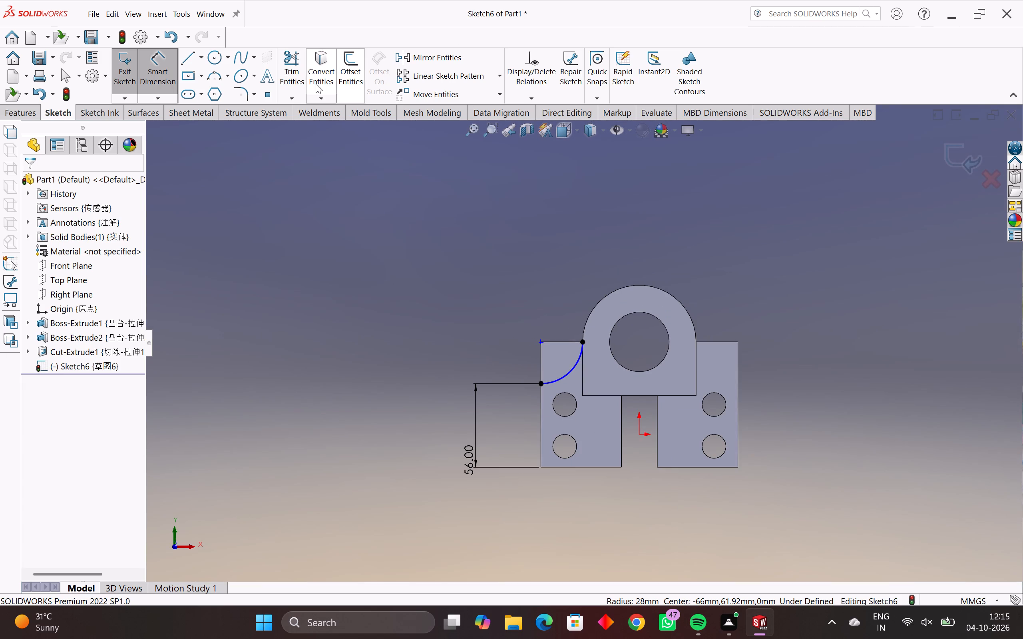
click(201, 59)
click(217, 97)
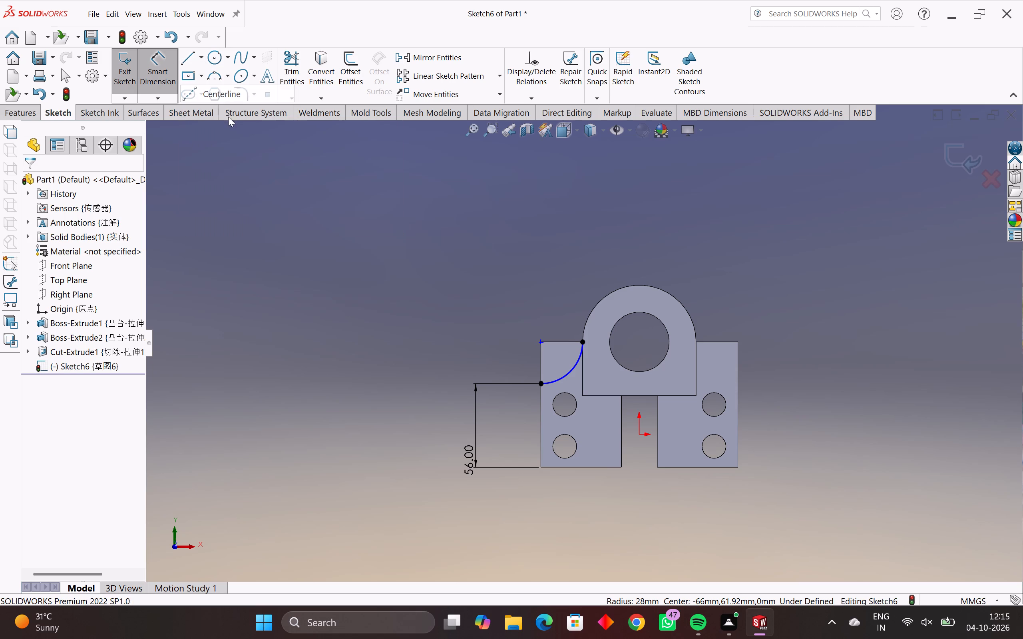
click(639, 254)
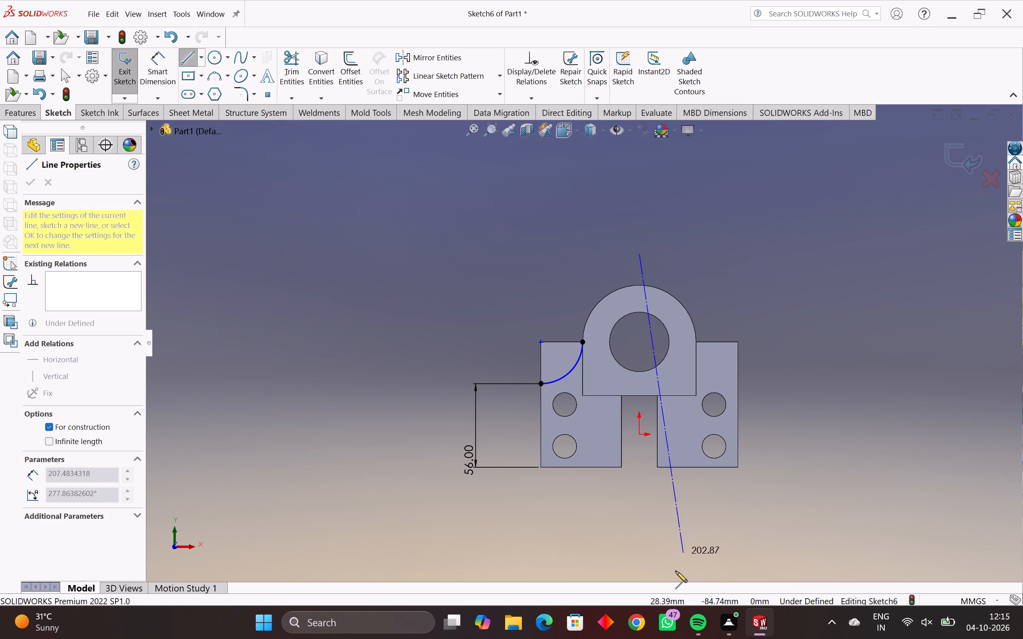
click(638, 558)
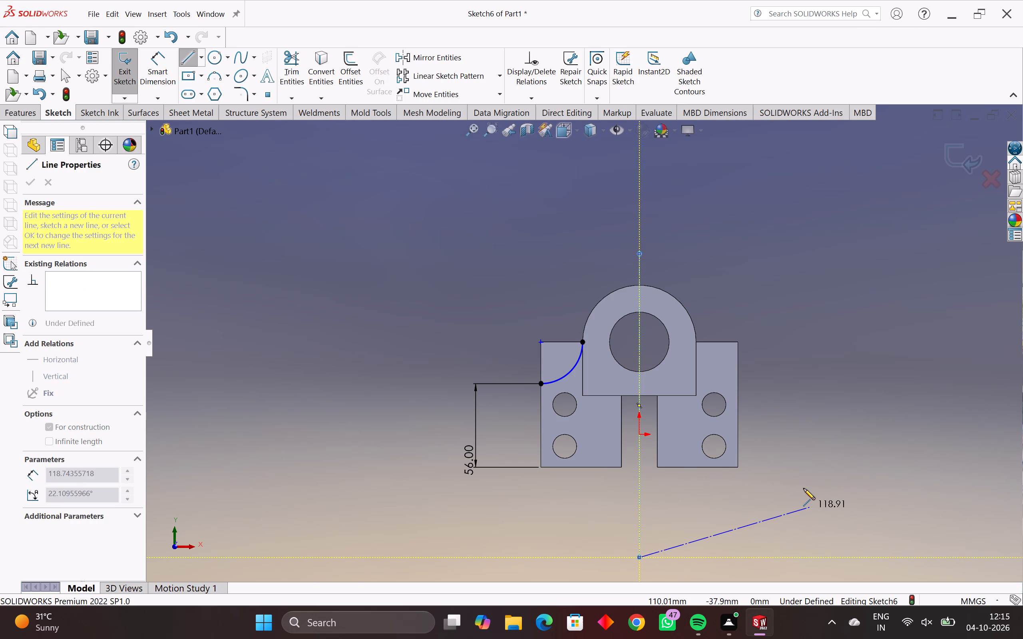
key(Escape)
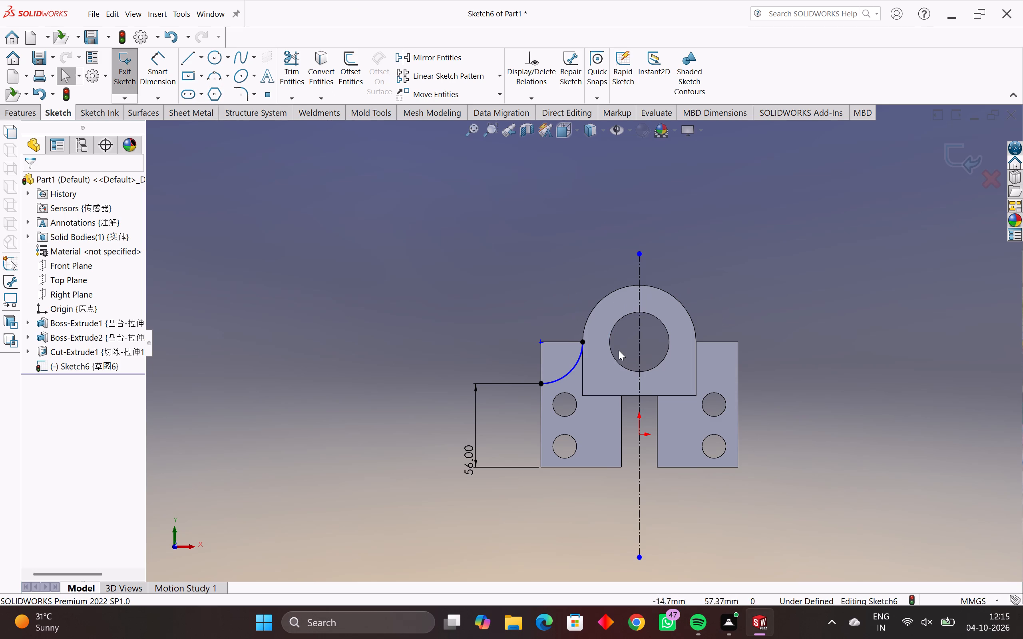
Mirror the left plate's corner arc about the vertical centerline onto the right plate with Mirror Entities.
middle_drag(621, 355, 612, 397)
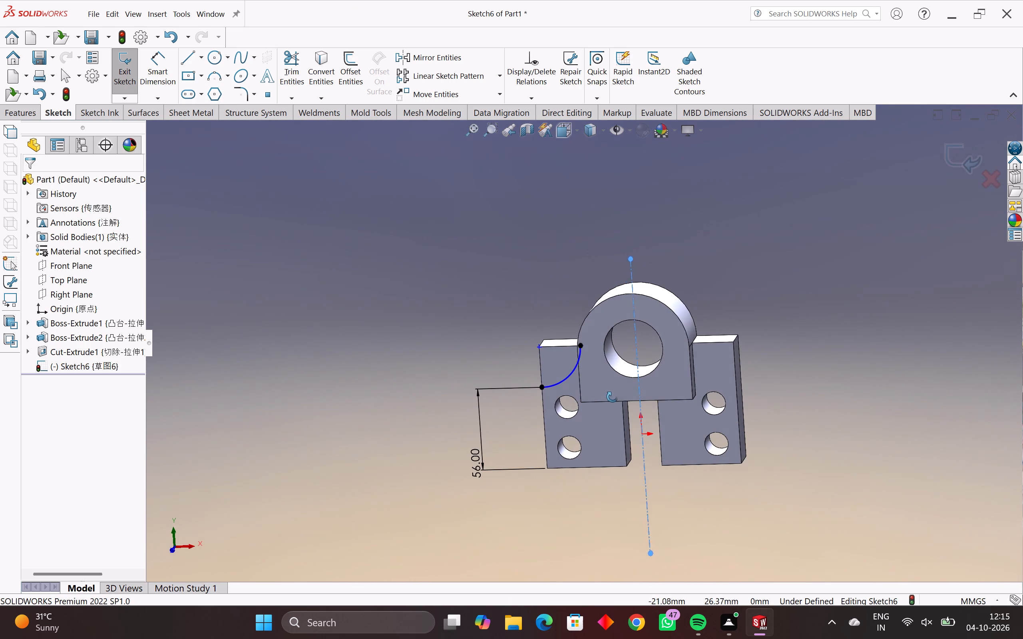
middle_drag(612, 397, 620, 400)
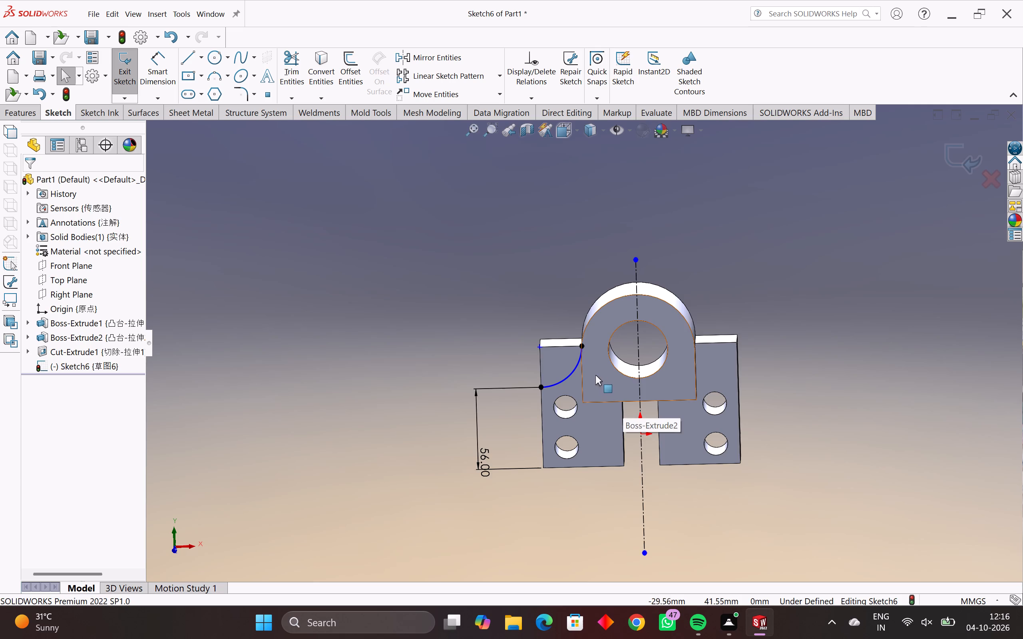
middle_drag(596, 375, 601, 376)
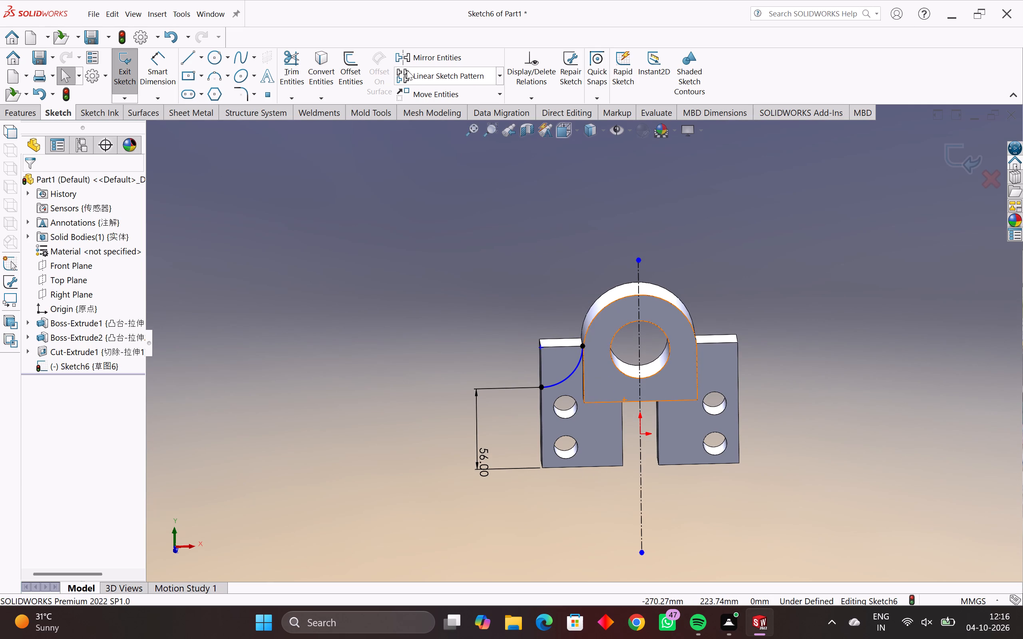
click(409, 59)
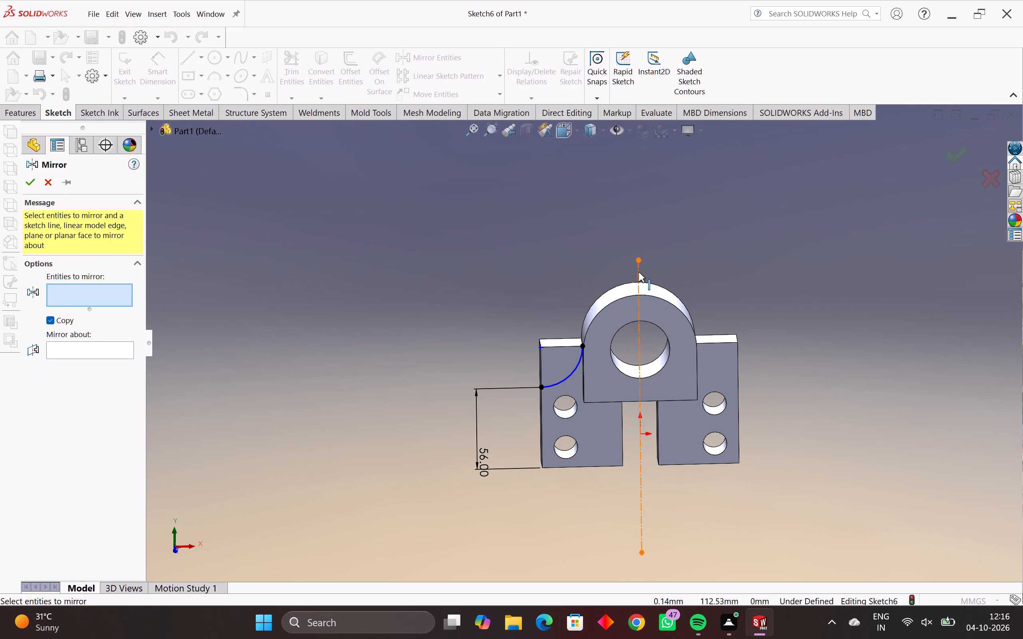
click(94, 293)
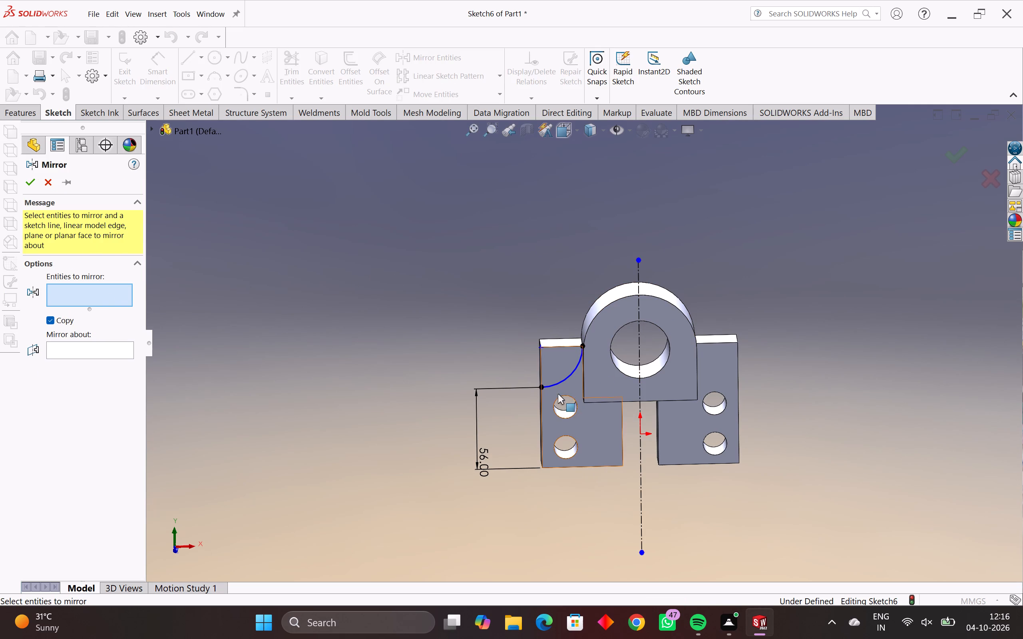
click(566, 378)
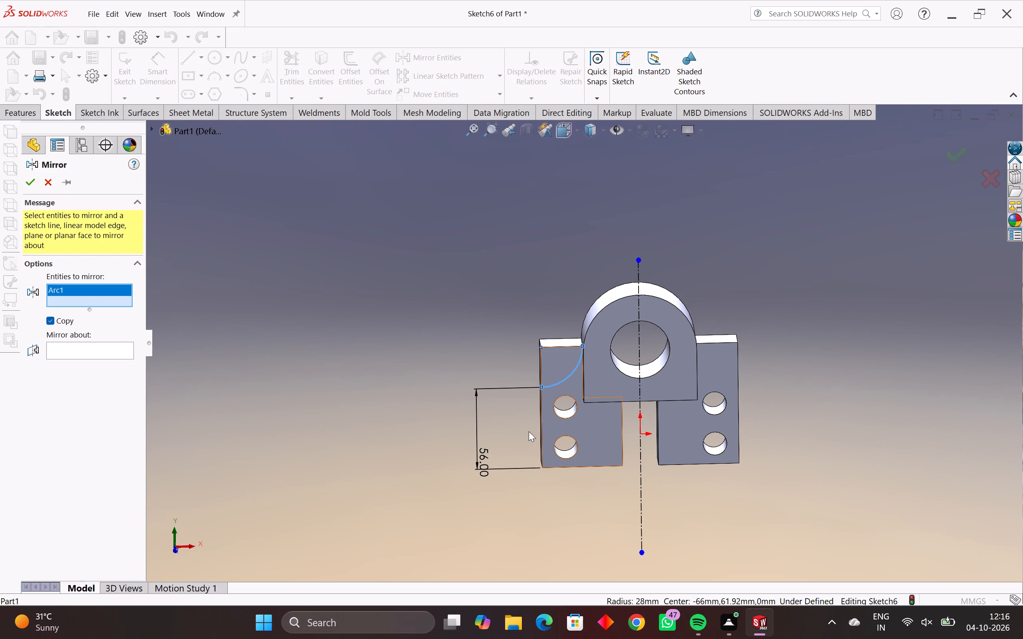
click(103, 358)
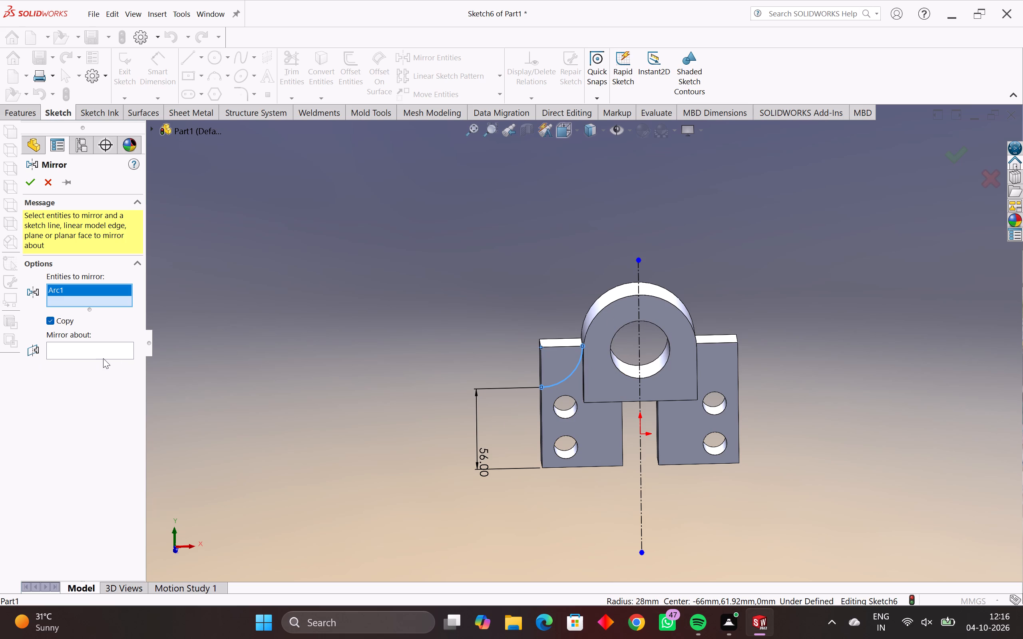
click(118, 355)
click(131, 355)
double_click(97, 343)
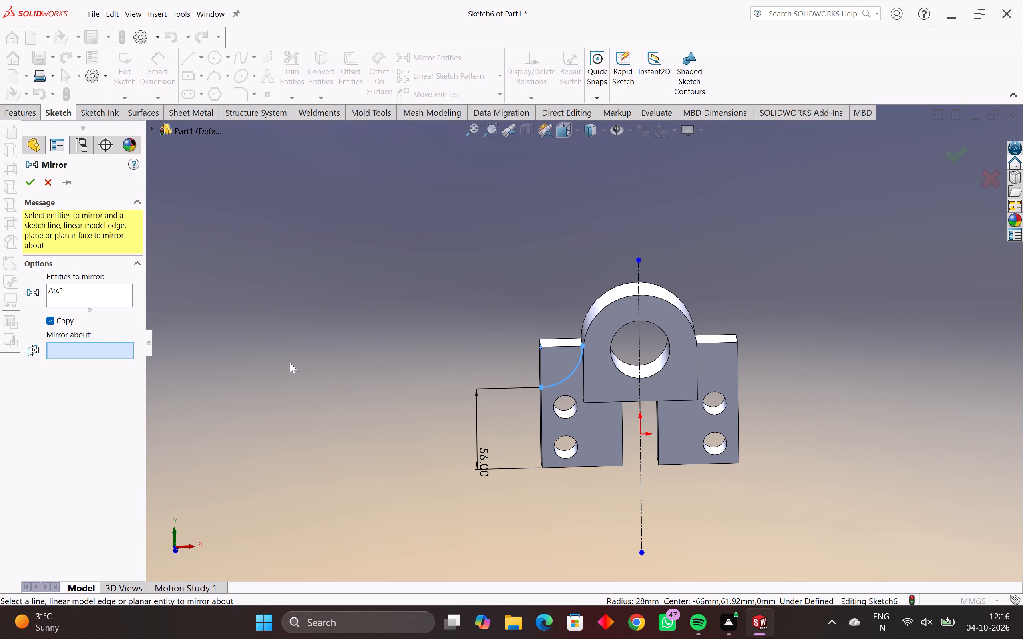
click(641, 339)
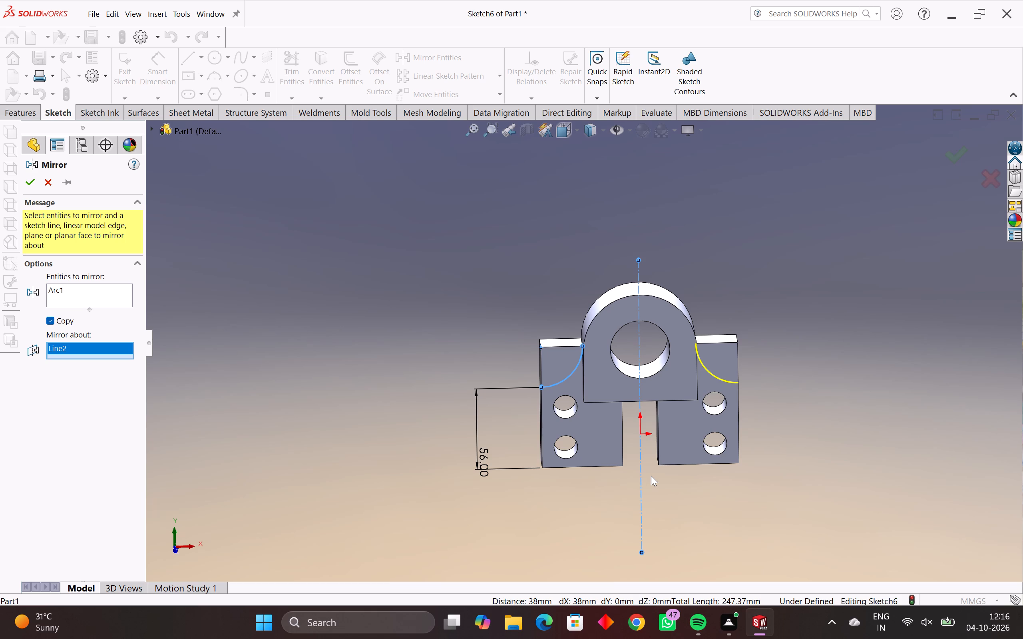
key(Return)
Apply Fully Define Sketch to the two corner arcs and the centerline, adding the 28 mm radius dimension.
drag(834, 247, 413, 506)
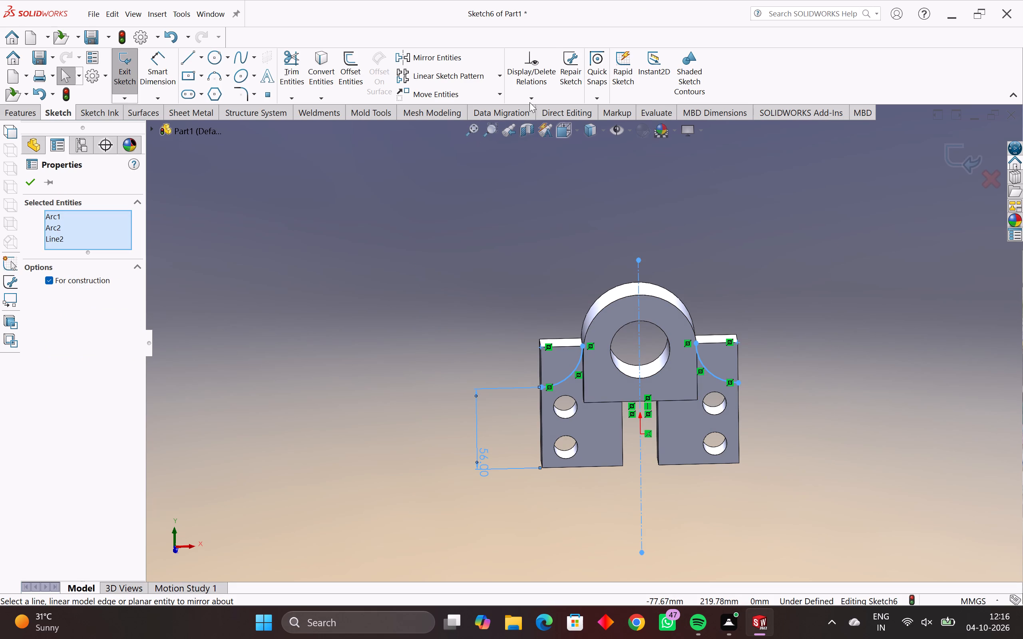
click(530, 100)
click(573, 151)
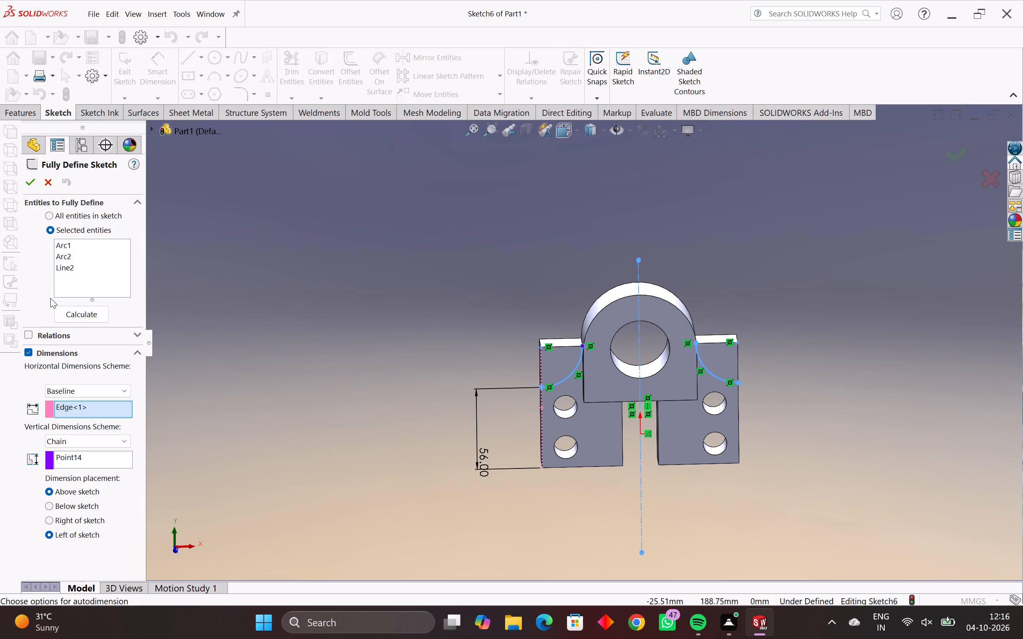
click(74, 319)
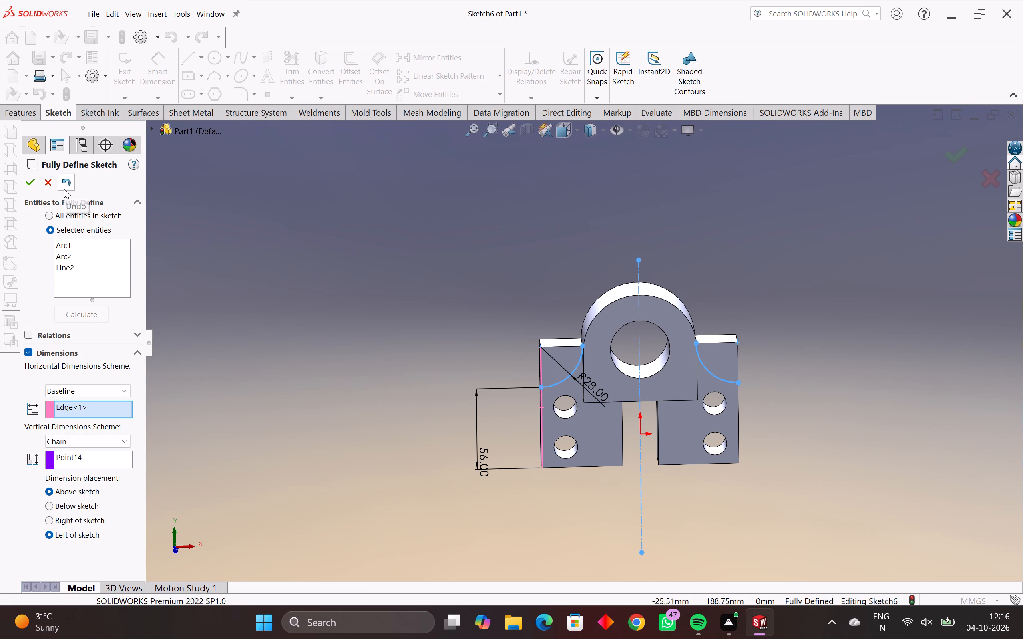
click(26, 179)
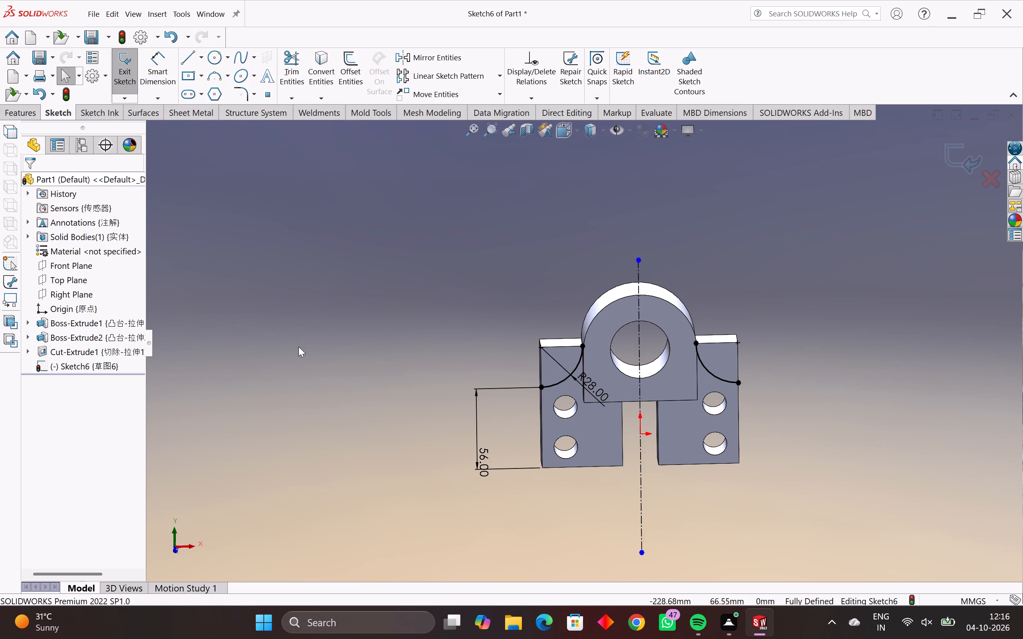
Examine the corner arcs from several angles, especially the area enclosed between the left arc and the plate's edges.
middle_drag(299, 347, 320, 372)
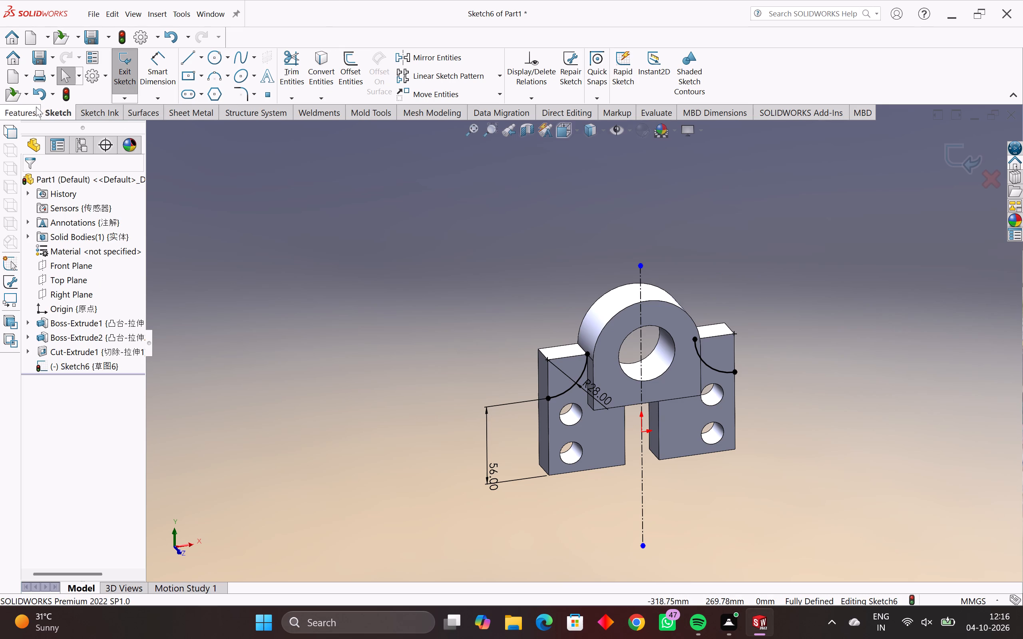
click(30, 119)
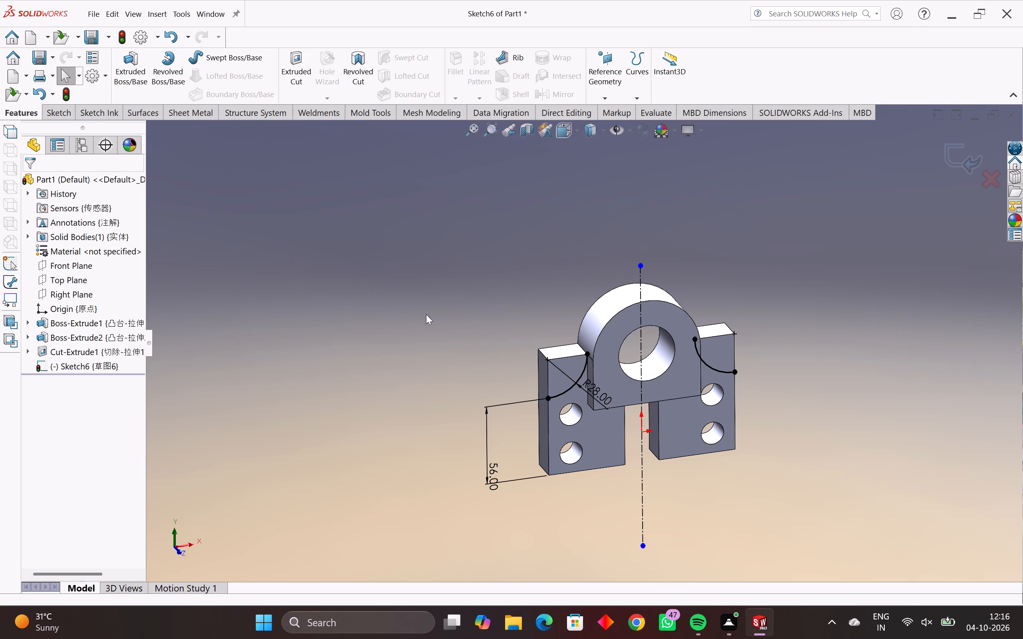
scroll(562, 366, up, 2)
middle_drag(570, 385, 559, 388)
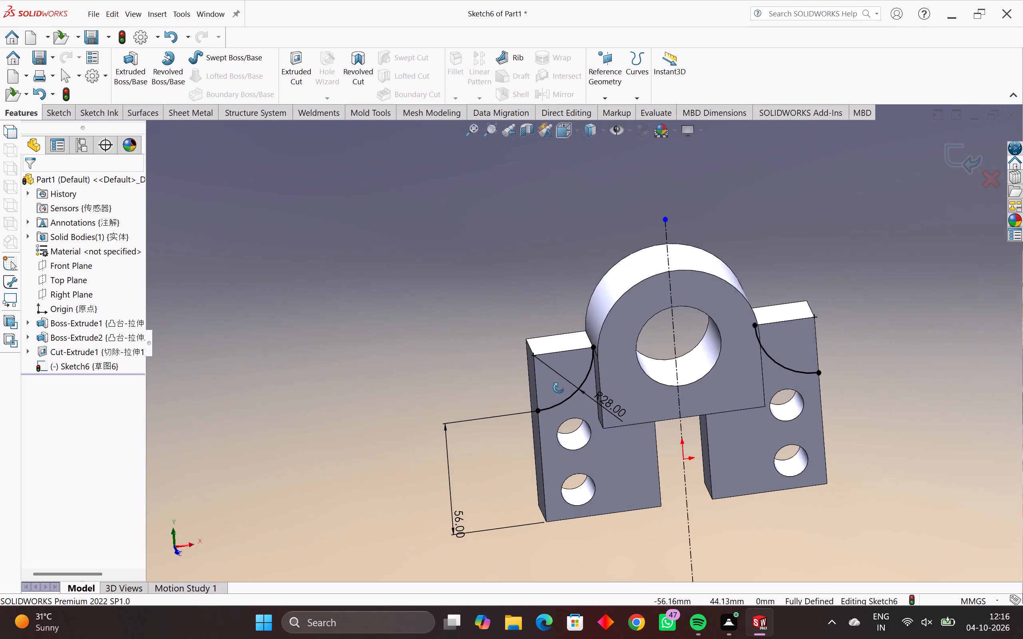
middle_drag(559, 388, 577, 384)
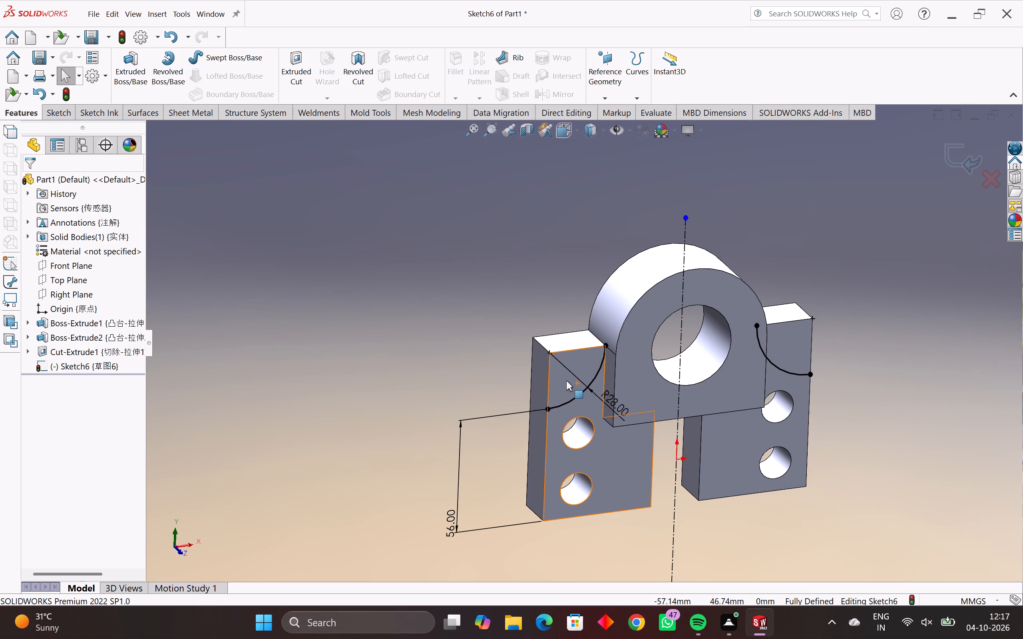
middle_drag(570, 384, 548, 326)
scroll(564, 358, up, 3)
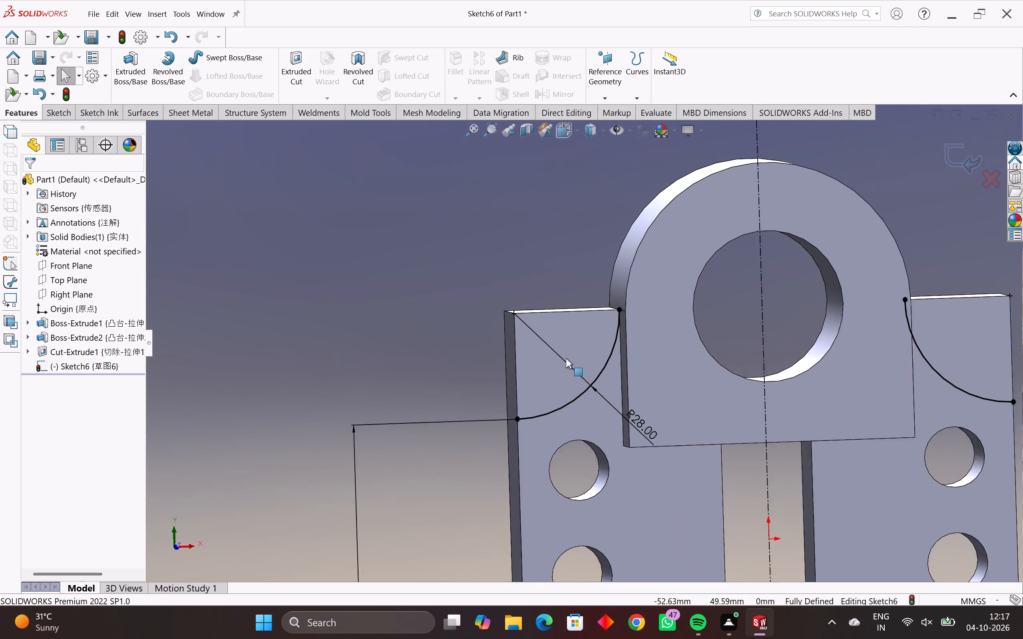
scroll(566, 358, up, 4)
scroll(573, 380, down, 2)
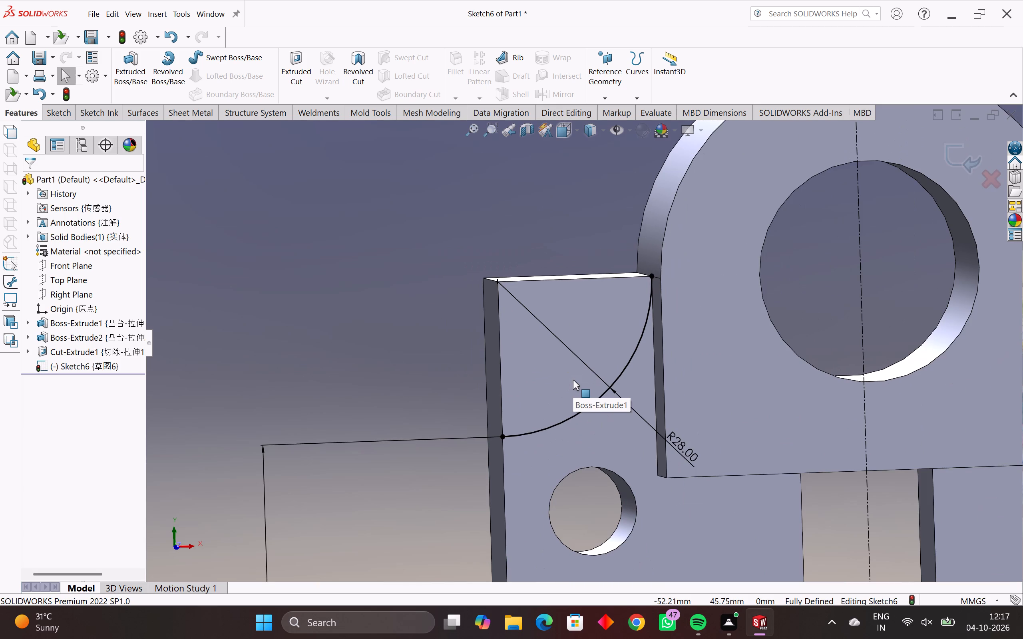
middle_drag(573, 380, 607, 395)
scroll(607, 395, down, 1)
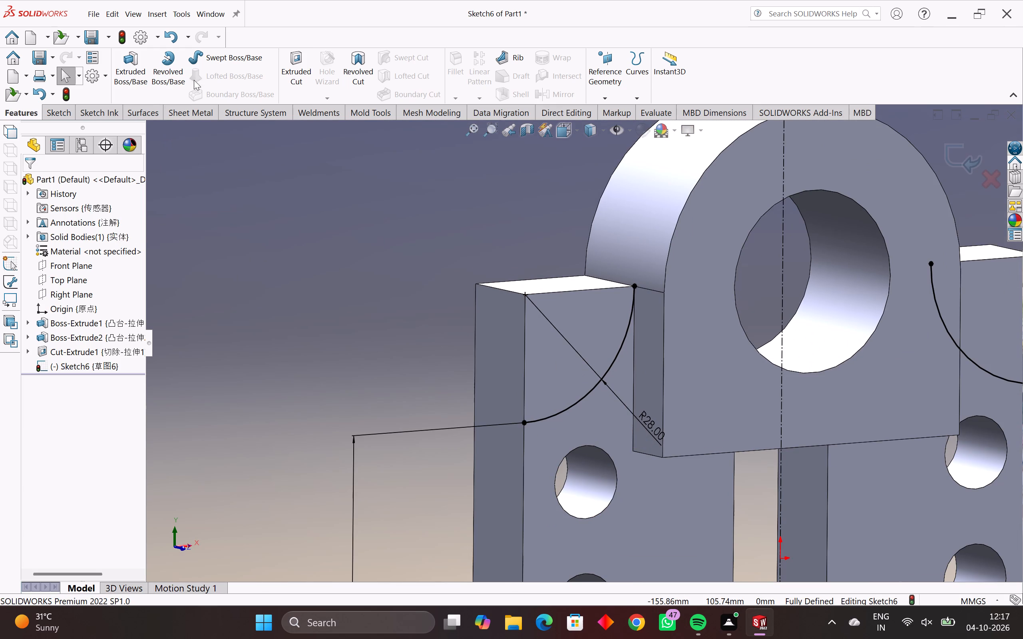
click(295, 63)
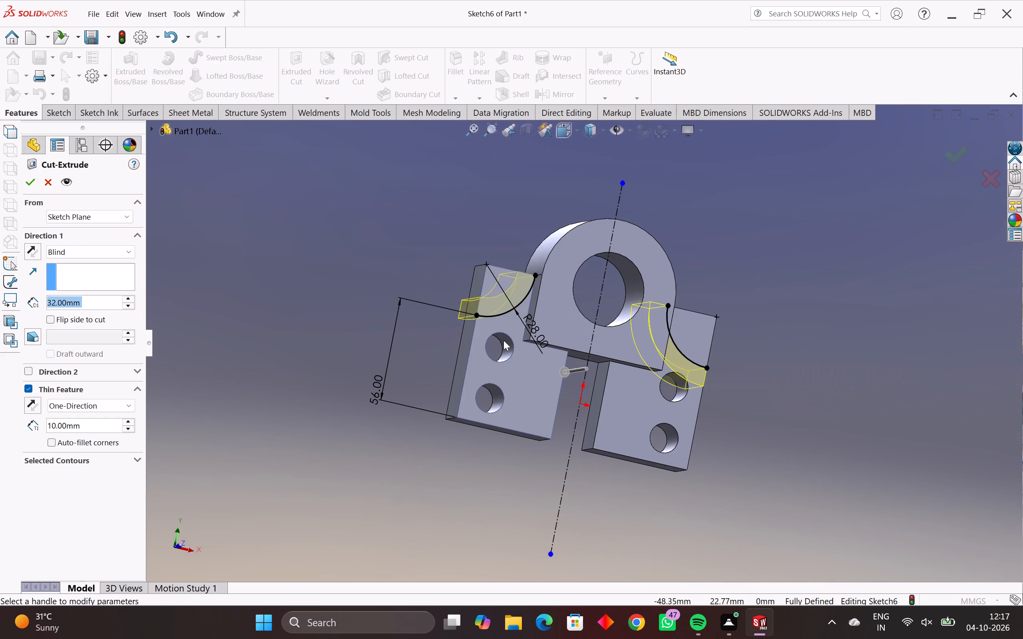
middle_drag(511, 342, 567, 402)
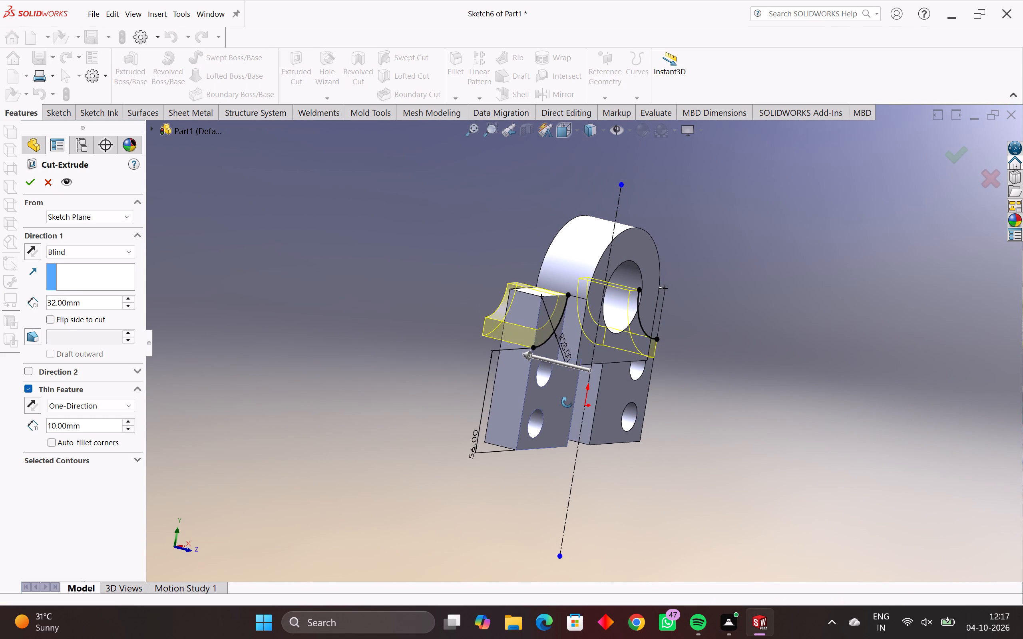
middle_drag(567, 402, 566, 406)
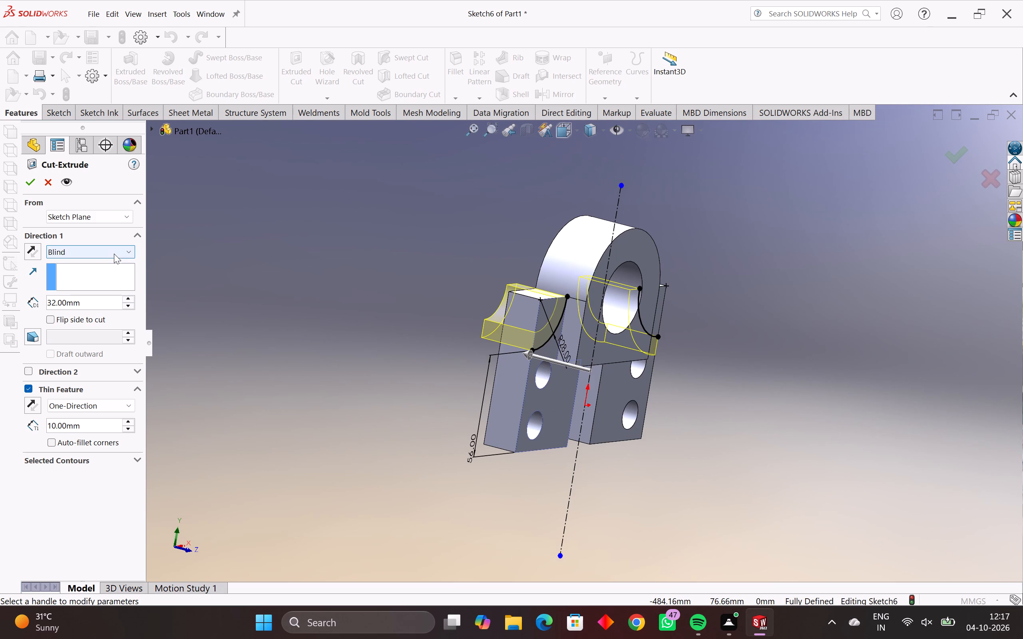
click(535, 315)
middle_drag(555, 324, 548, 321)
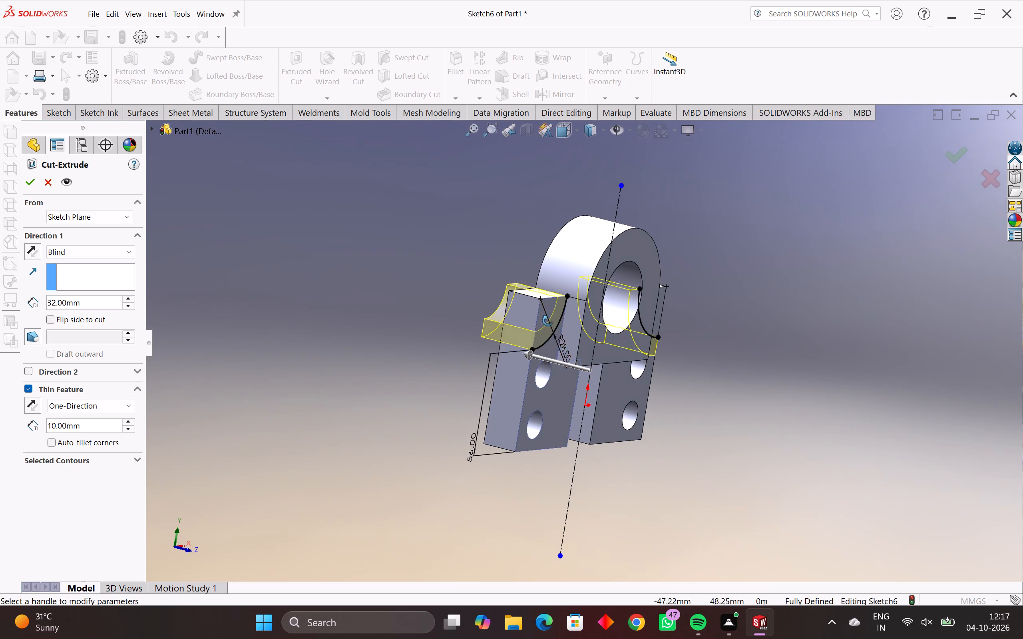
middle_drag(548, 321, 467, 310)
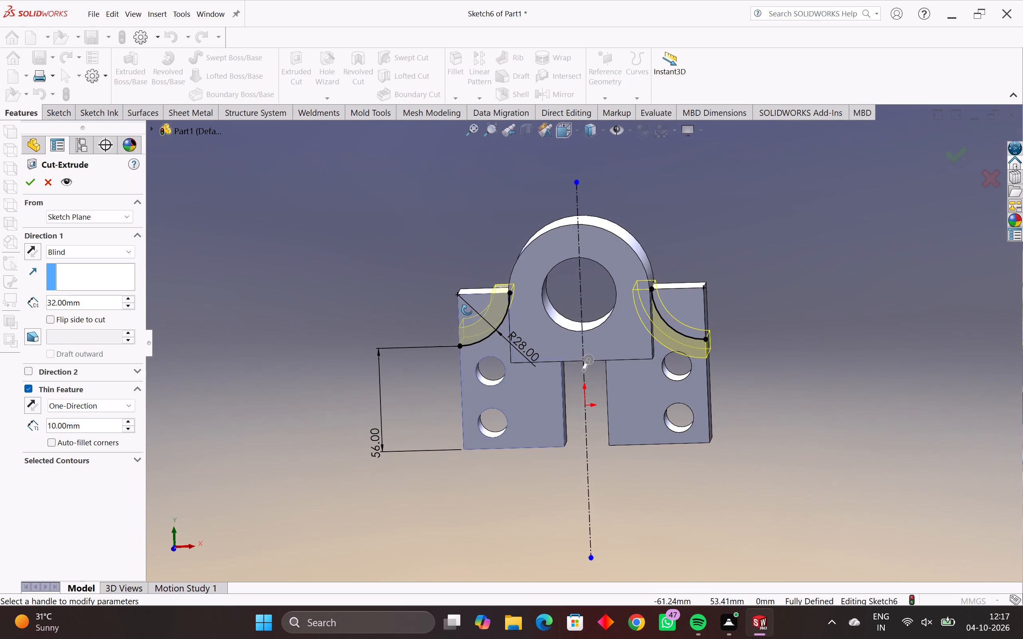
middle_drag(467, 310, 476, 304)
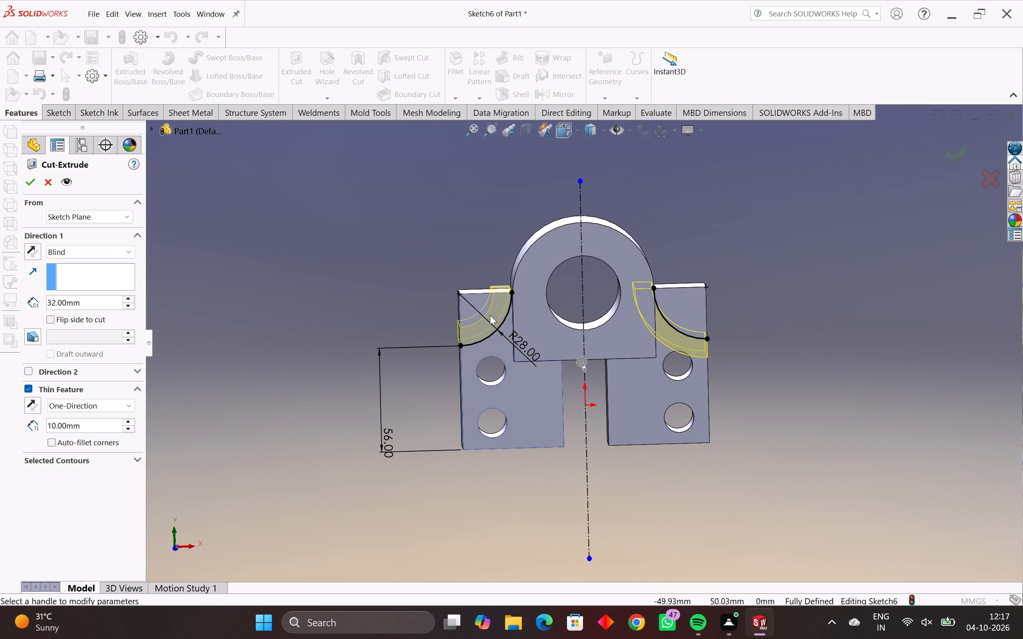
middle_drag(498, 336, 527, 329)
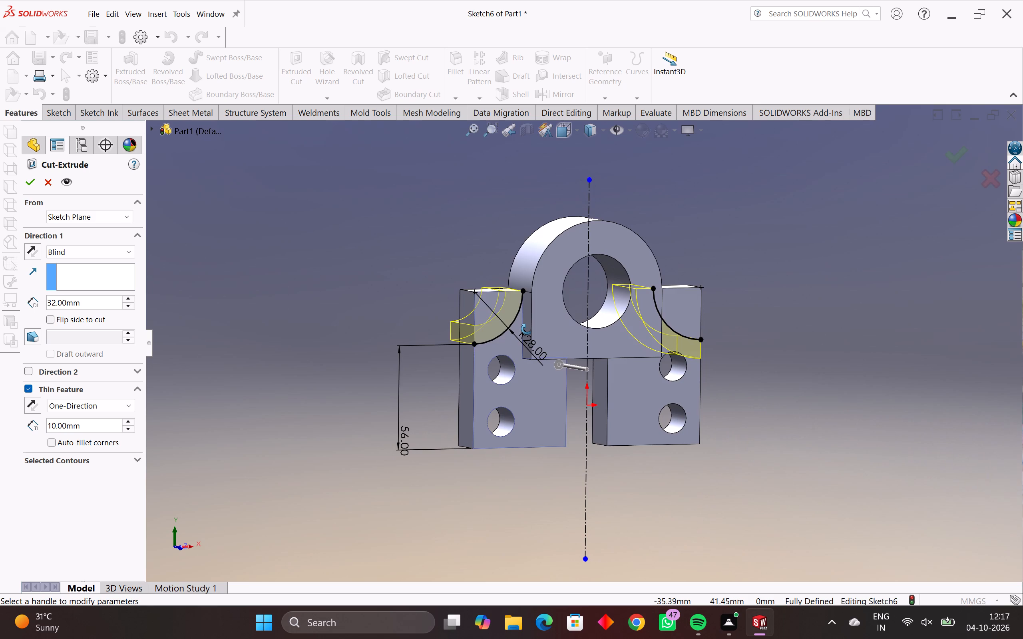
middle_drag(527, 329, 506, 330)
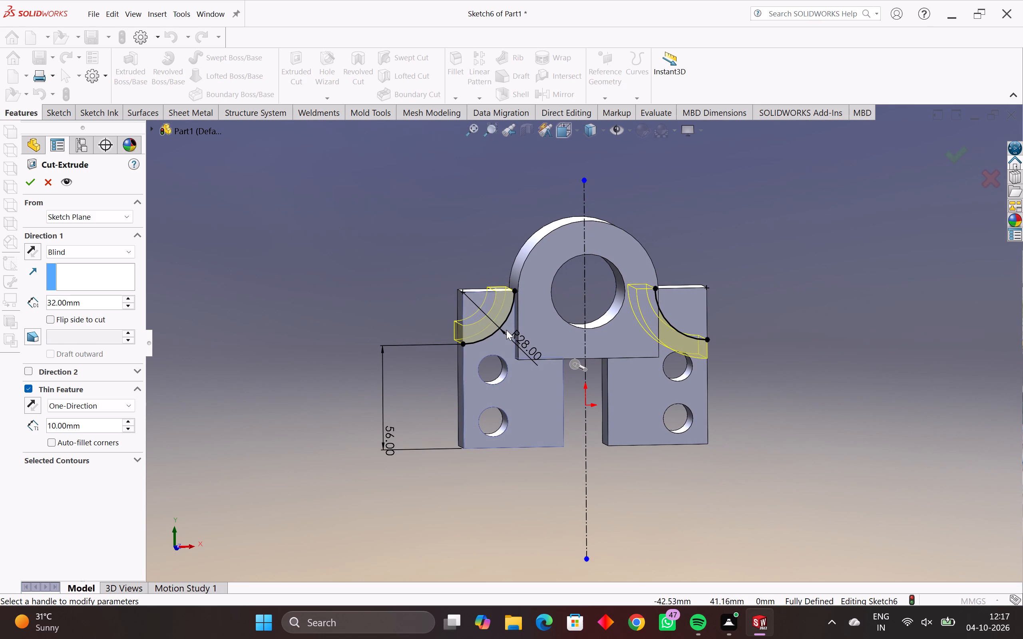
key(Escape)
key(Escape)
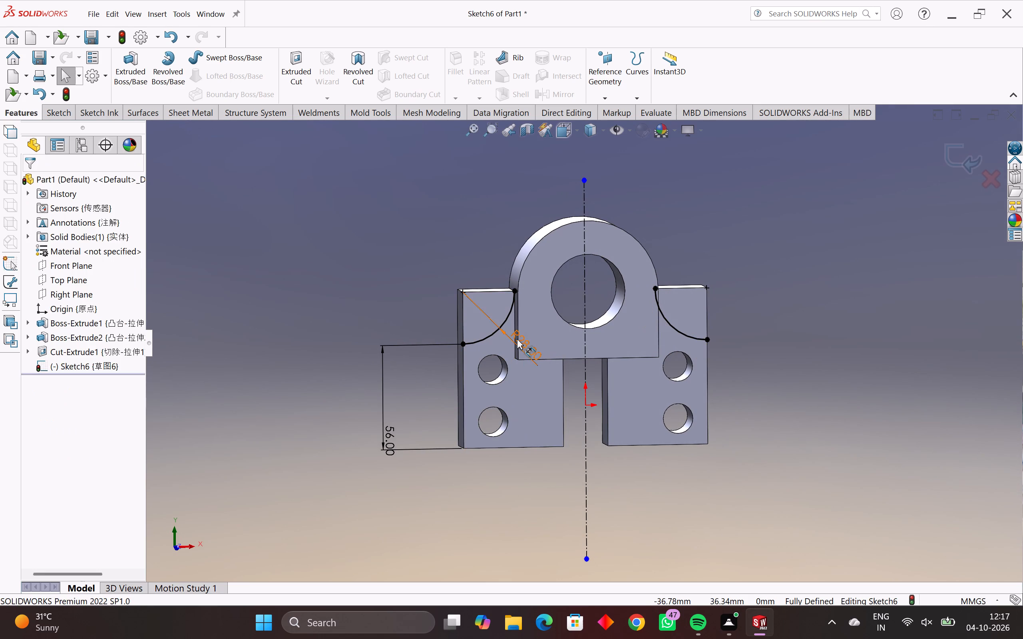
Reposition the left arc's 28 mm radius dimension so its text sits above the left plate's upper outer corner.
drag(521, 341, 469, 351)
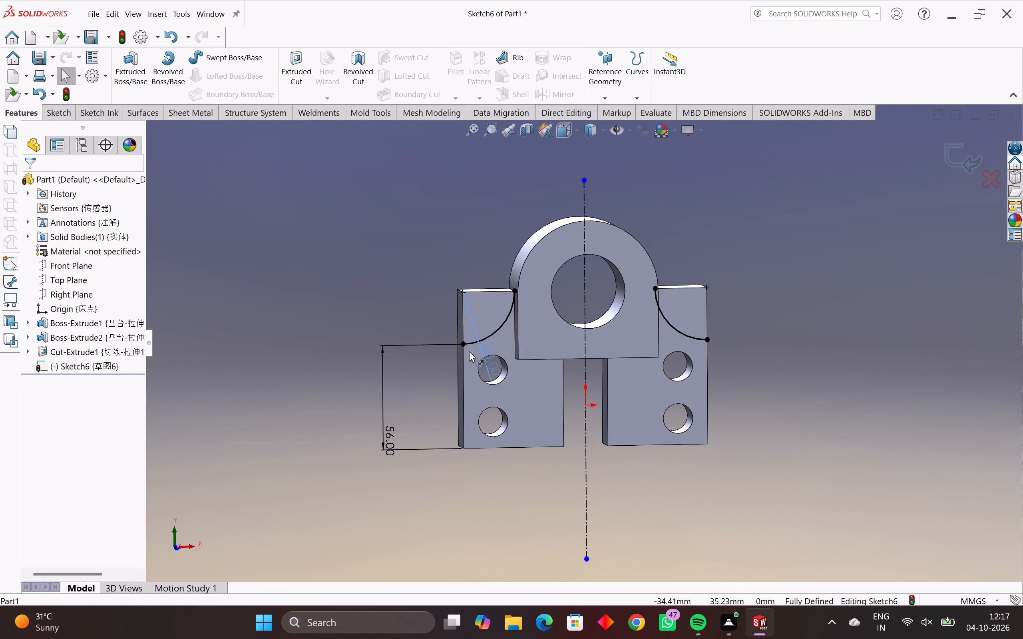
drag(469, 351, 446, 266)
drag(446, 266, 456, 267)
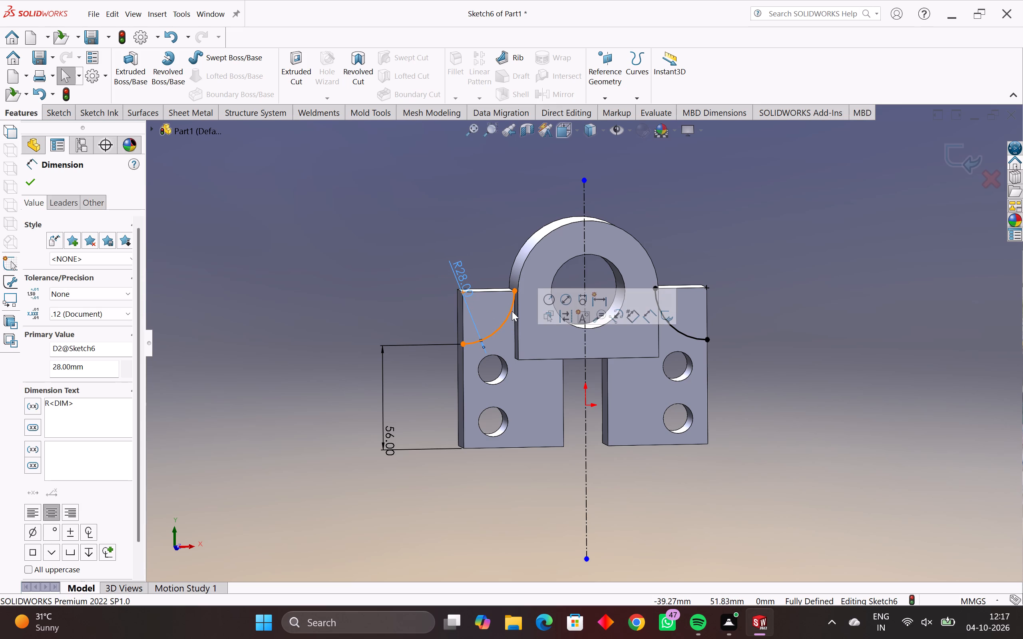
key(Return)
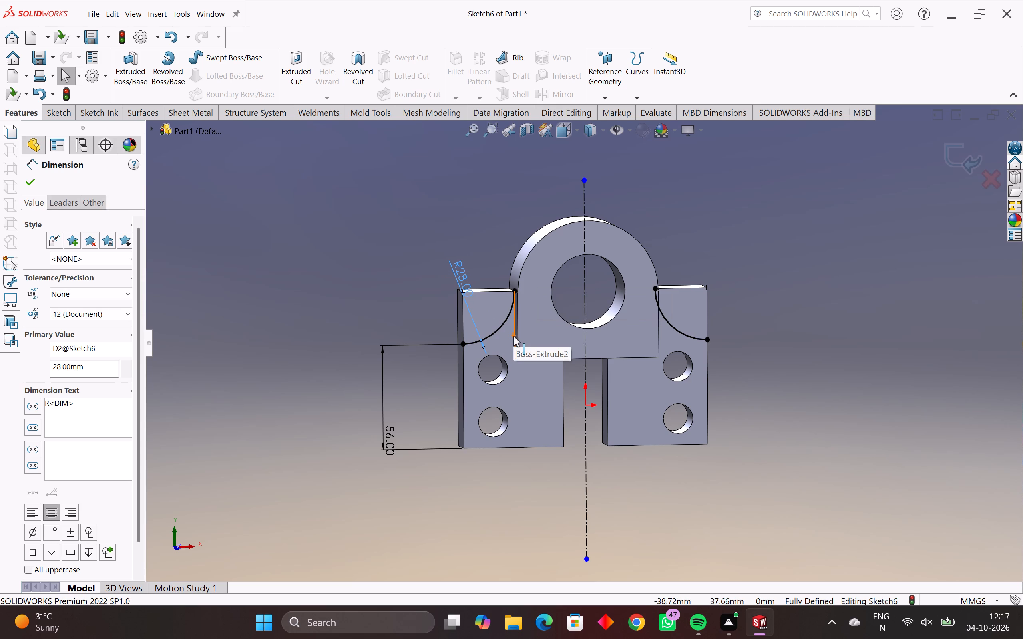
key(Escape)
key(Escape)
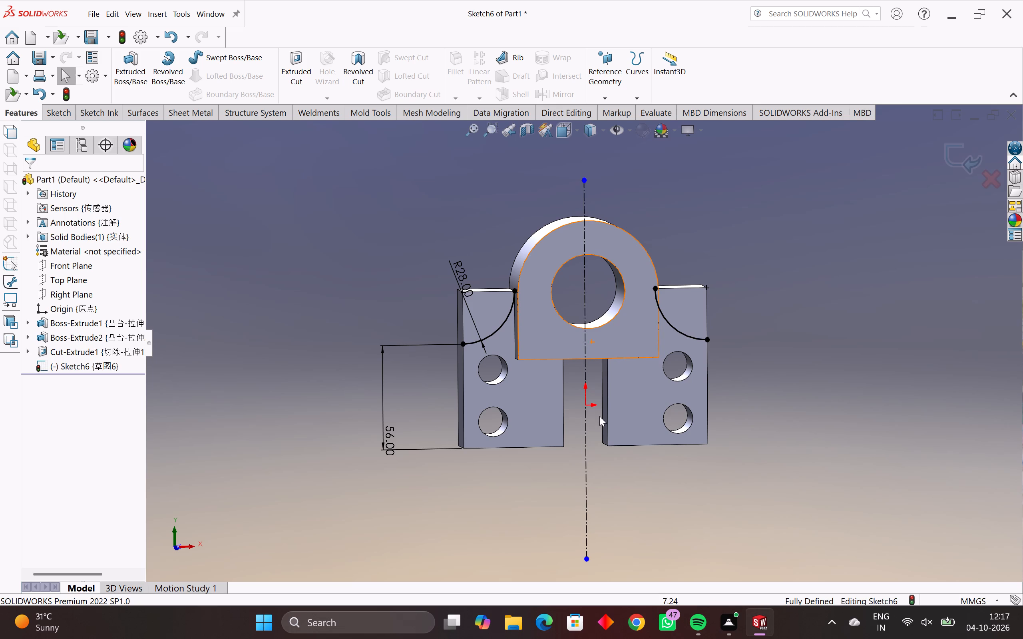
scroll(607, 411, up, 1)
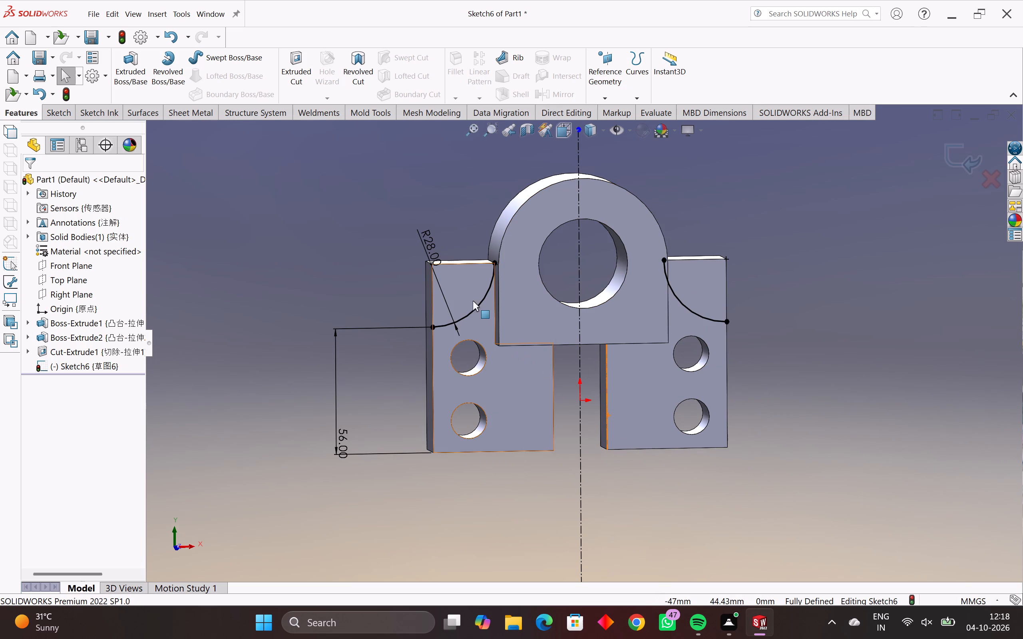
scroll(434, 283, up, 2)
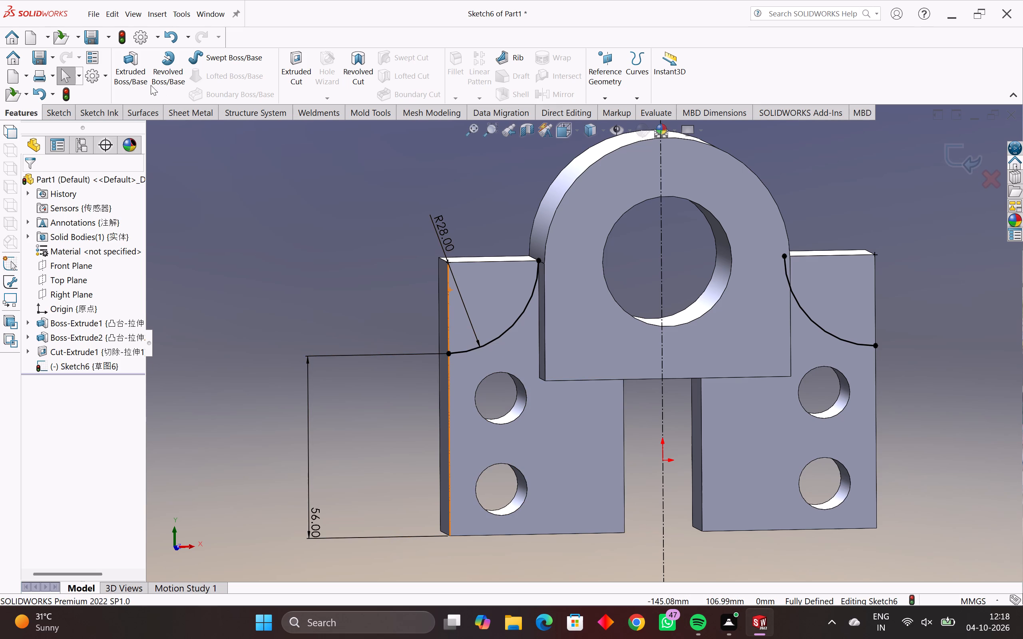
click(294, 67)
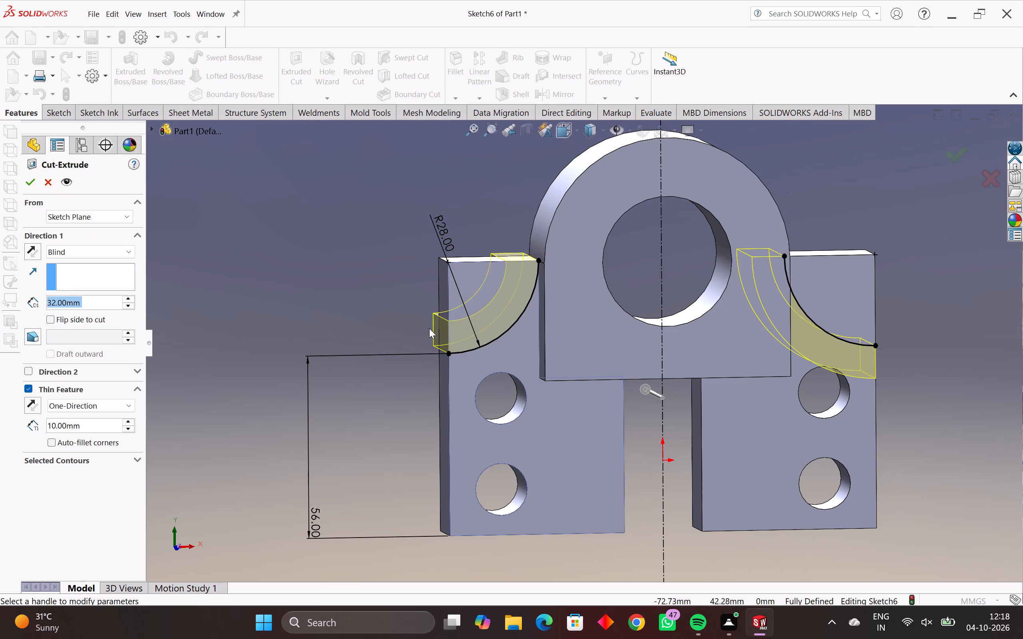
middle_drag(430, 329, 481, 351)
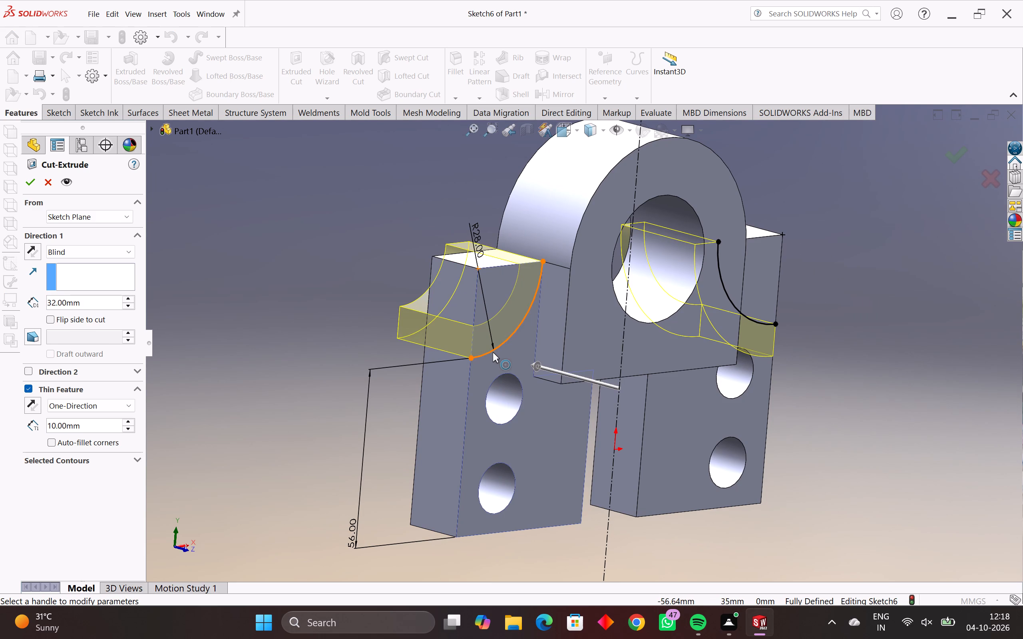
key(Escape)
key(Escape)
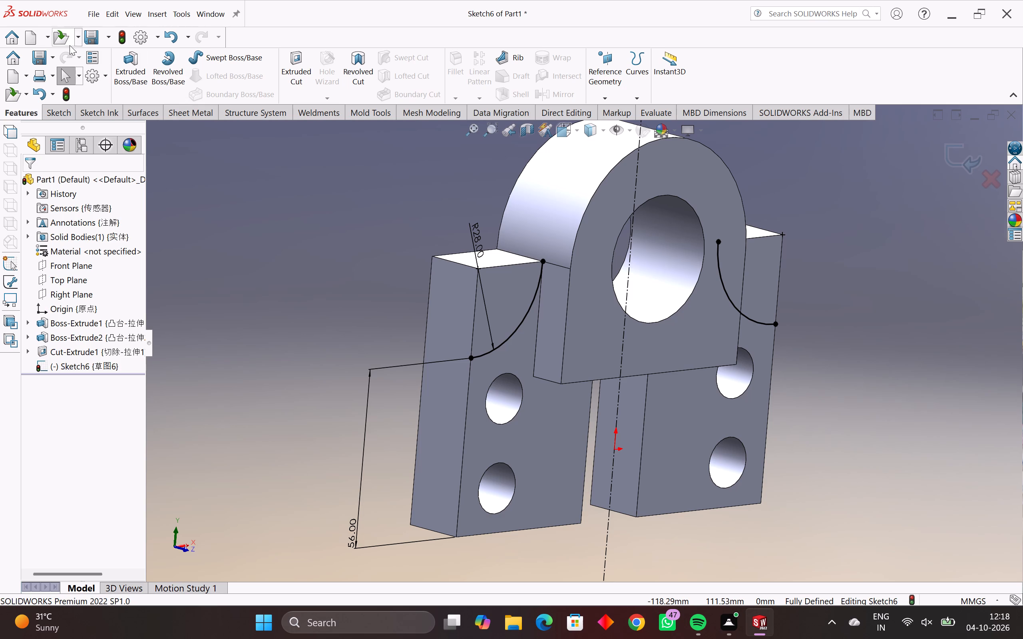
Close the left corner profile with two 28 mm lines from the arc's ends to the plate's upper outer corner.
click(56, 108)
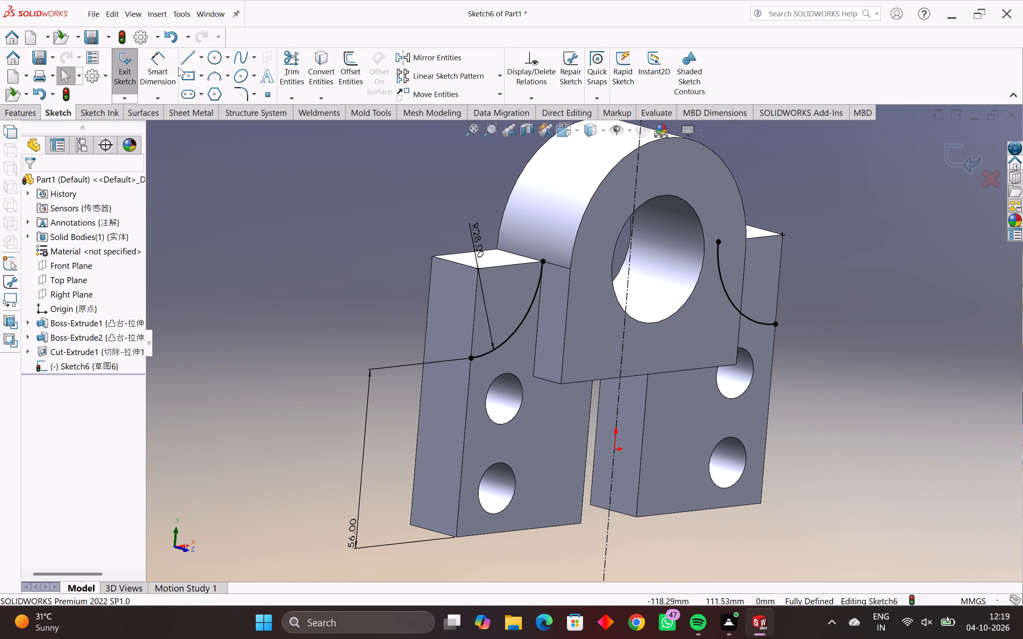
click(187, 59)
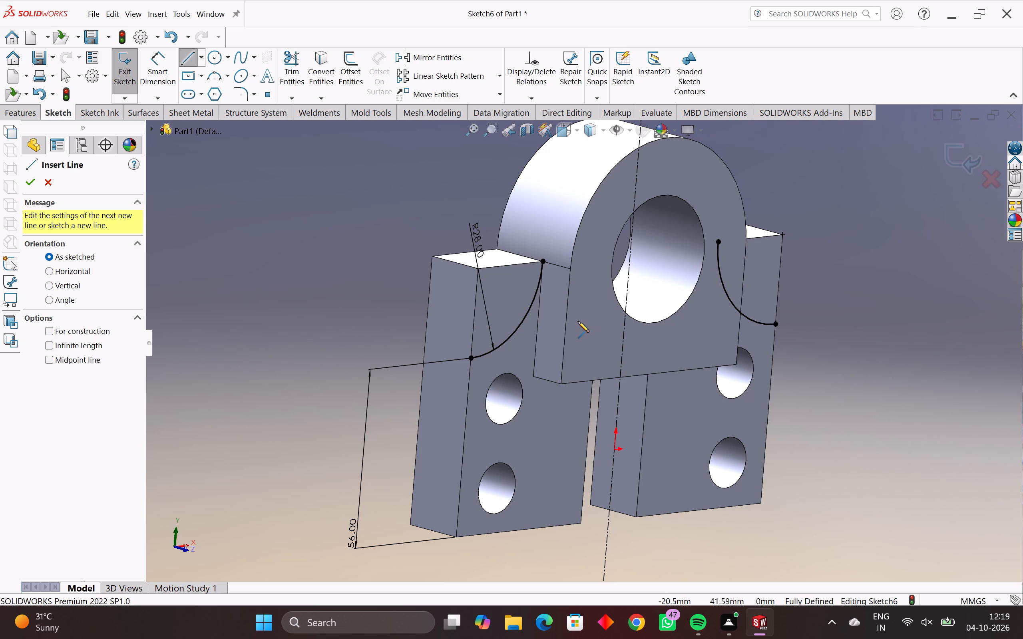
click(542, 262)
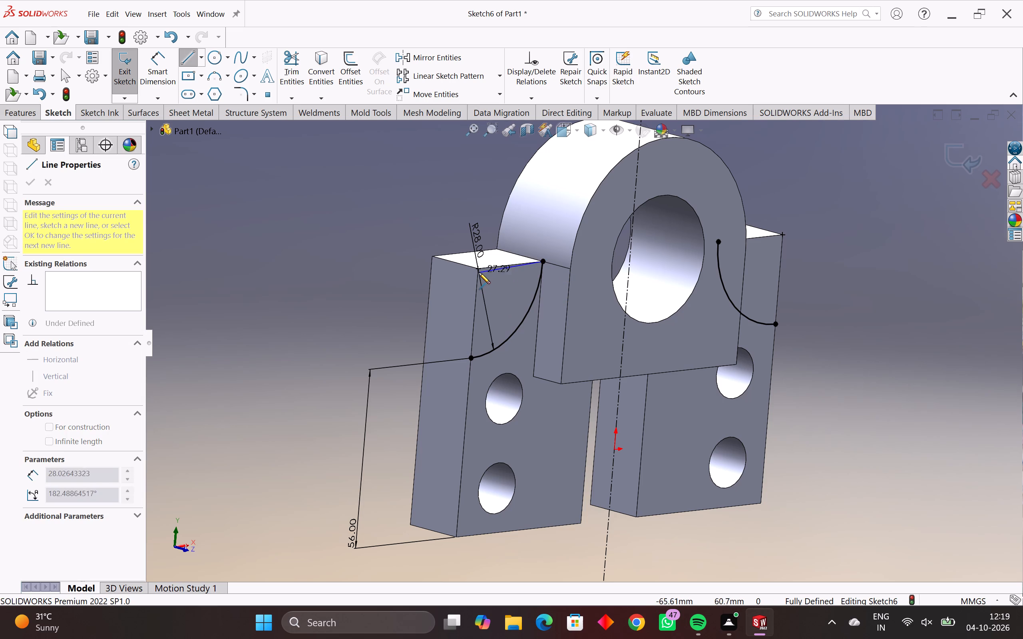
click(478, 268)
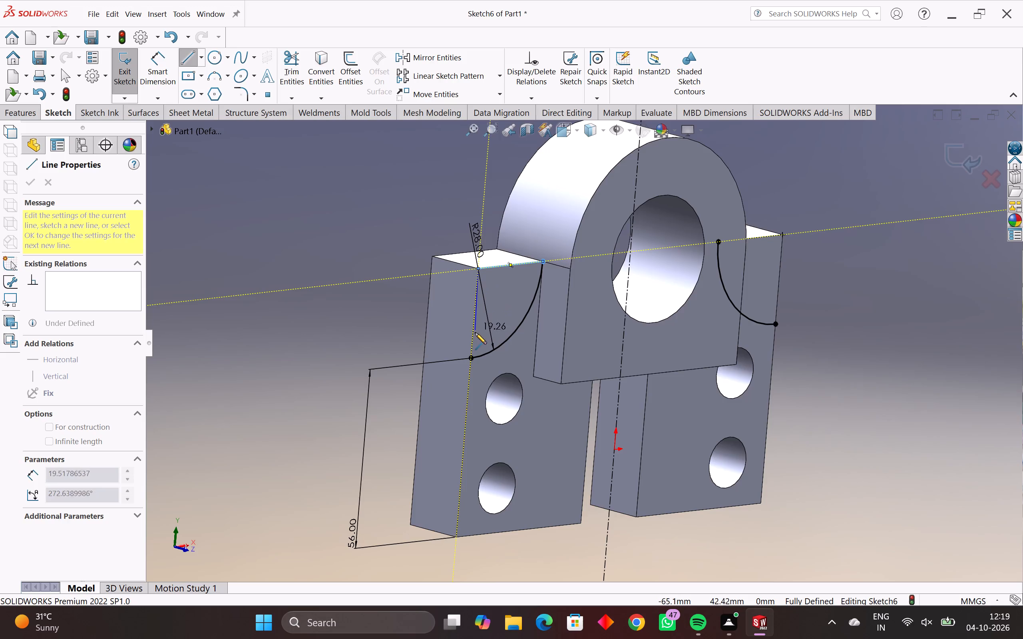
click(470, 358)
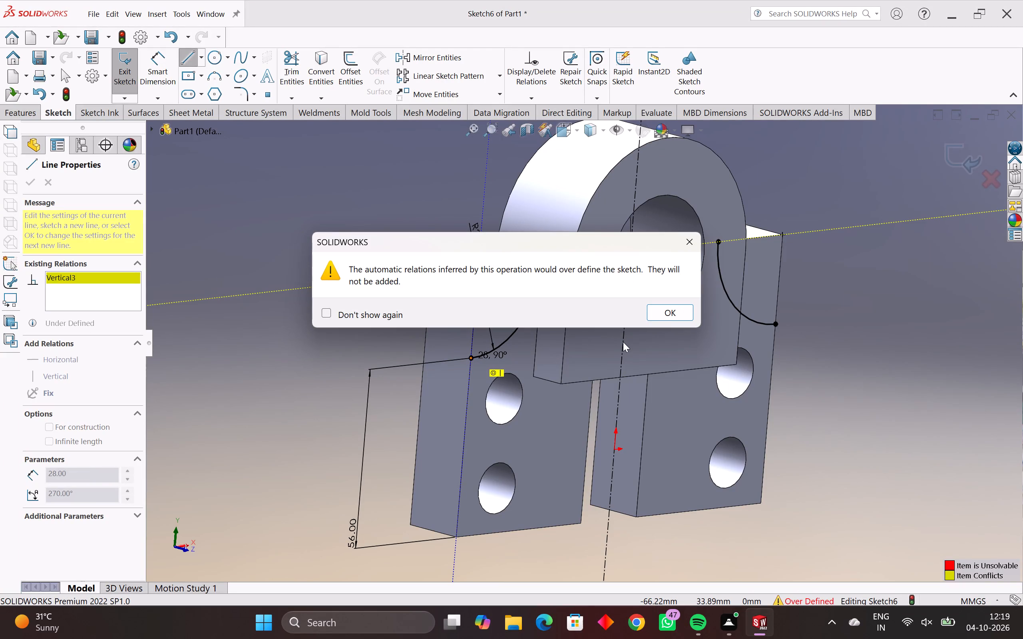
click(661, 315)
middle_drag(496, 349, 433, 353)
key(Escape)
key(Escape)
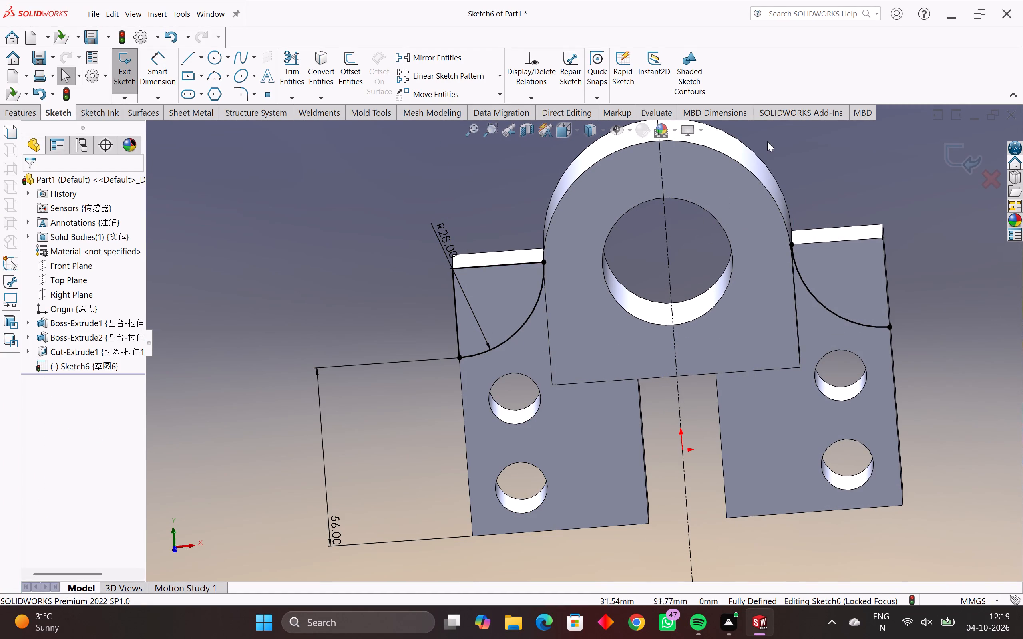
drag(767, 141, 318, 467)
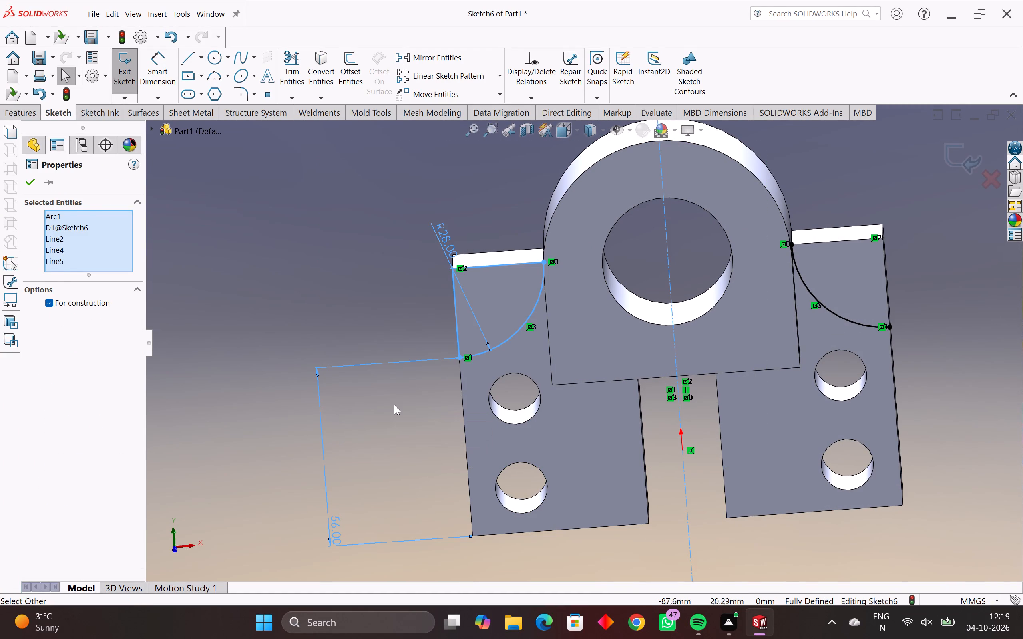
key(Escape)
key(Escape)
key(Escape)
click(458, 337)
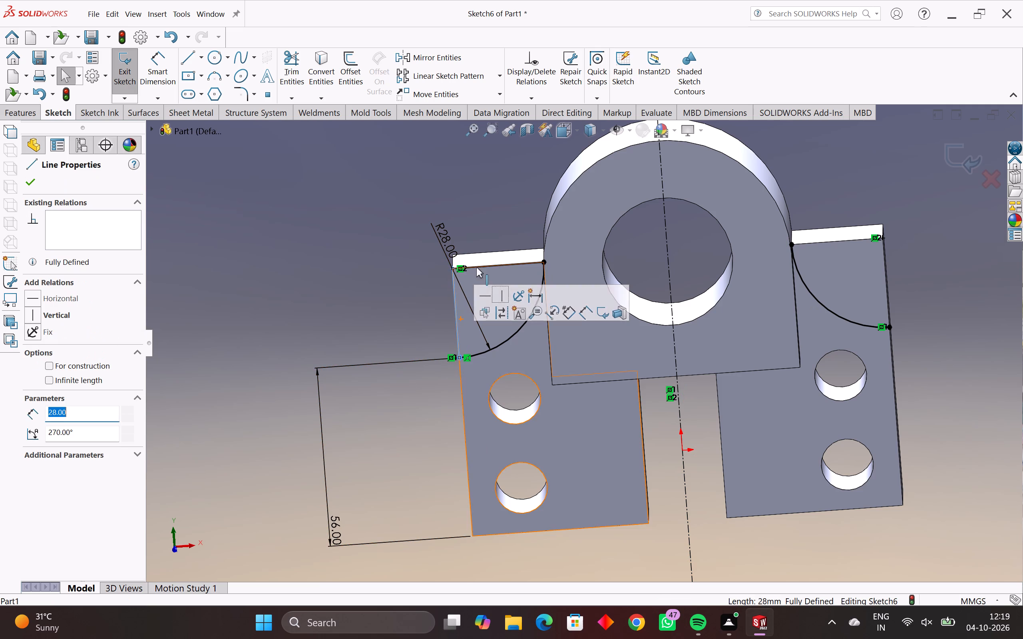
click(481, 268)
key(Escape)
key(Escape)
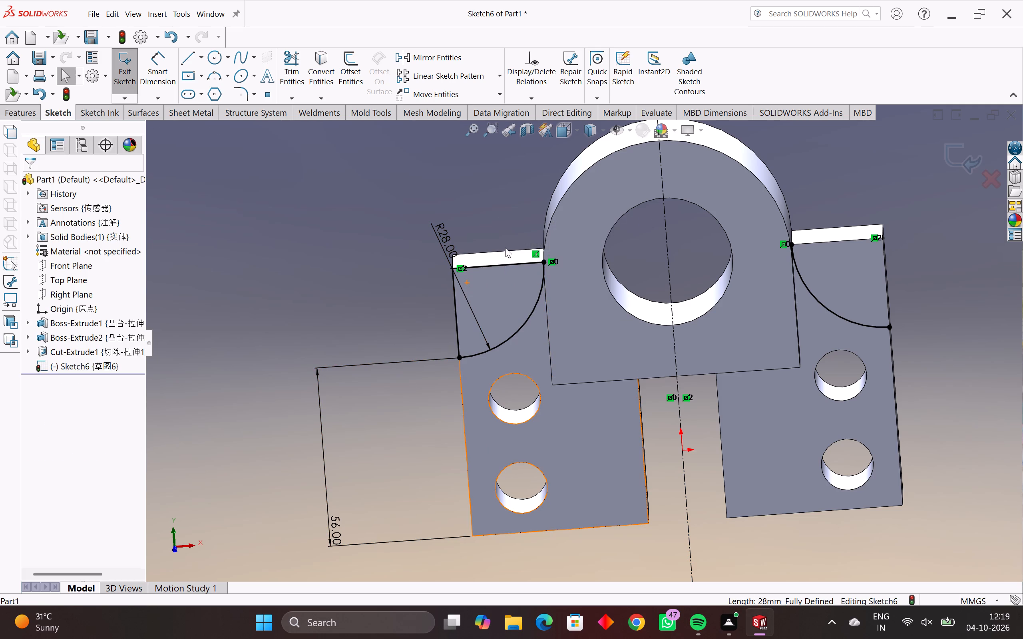
Mirror the left corner's two closing lines about the vertical centerline onto the right plate with Mirror Entities.
drag(505, 248, 444, 325)
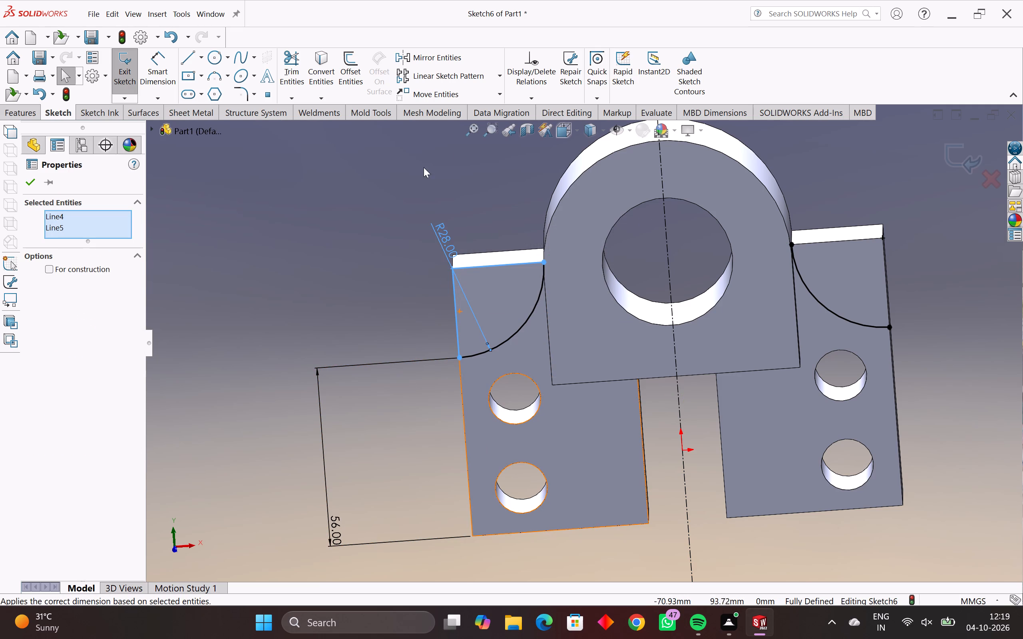
click(446, 61)
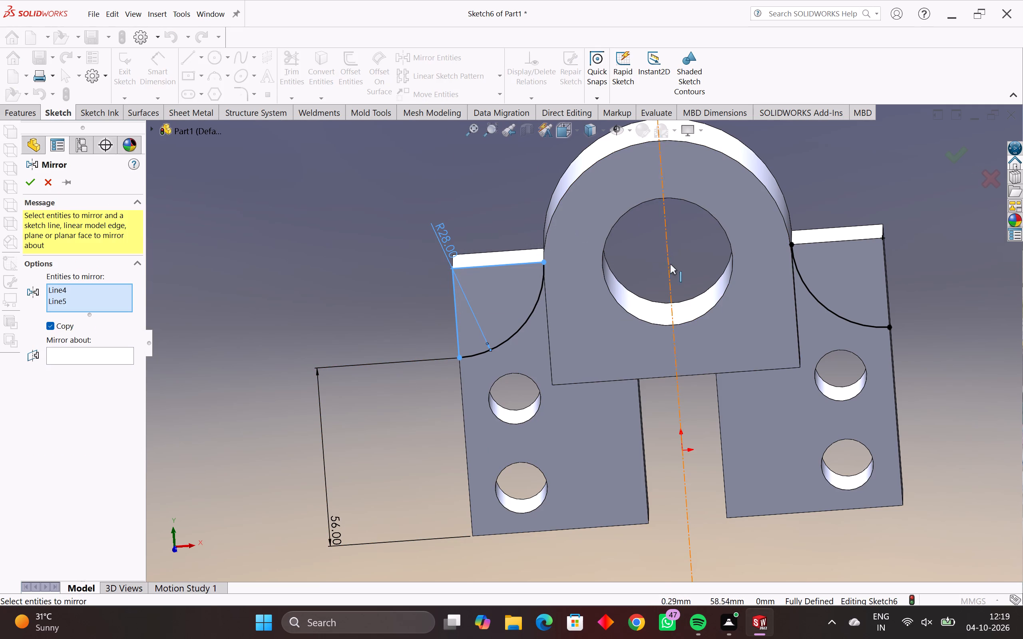
click(87, 348)
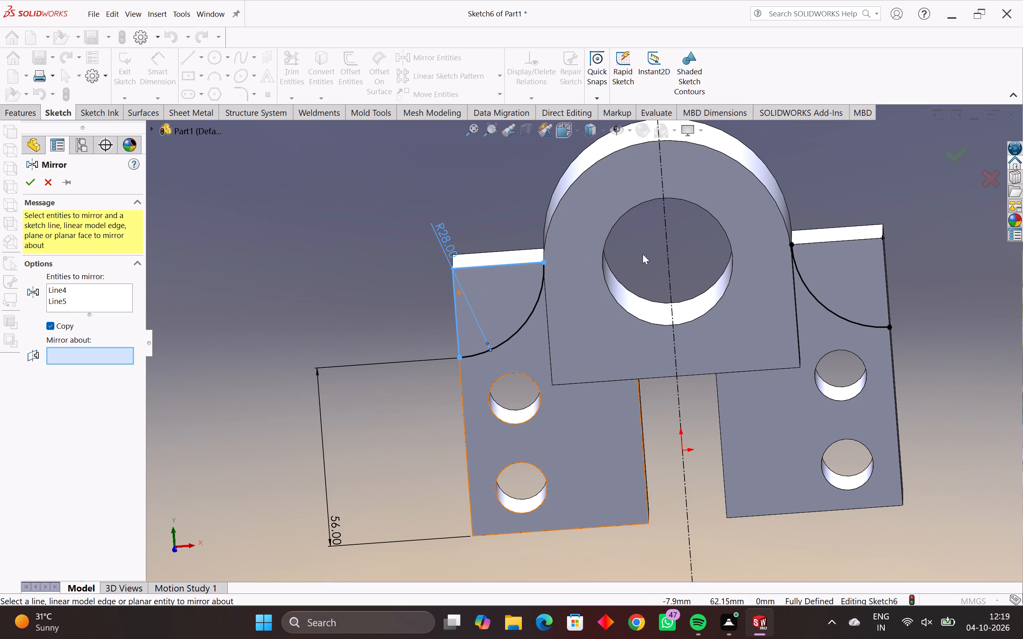
click(667, 240)
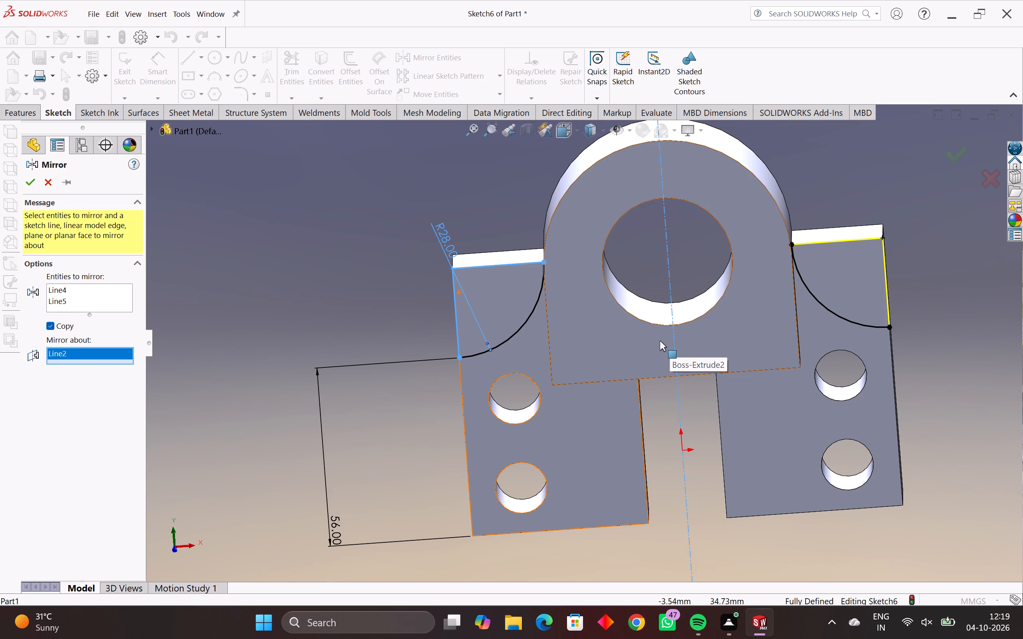
key(Return)
middle_drag(920, 351, 860, 373)
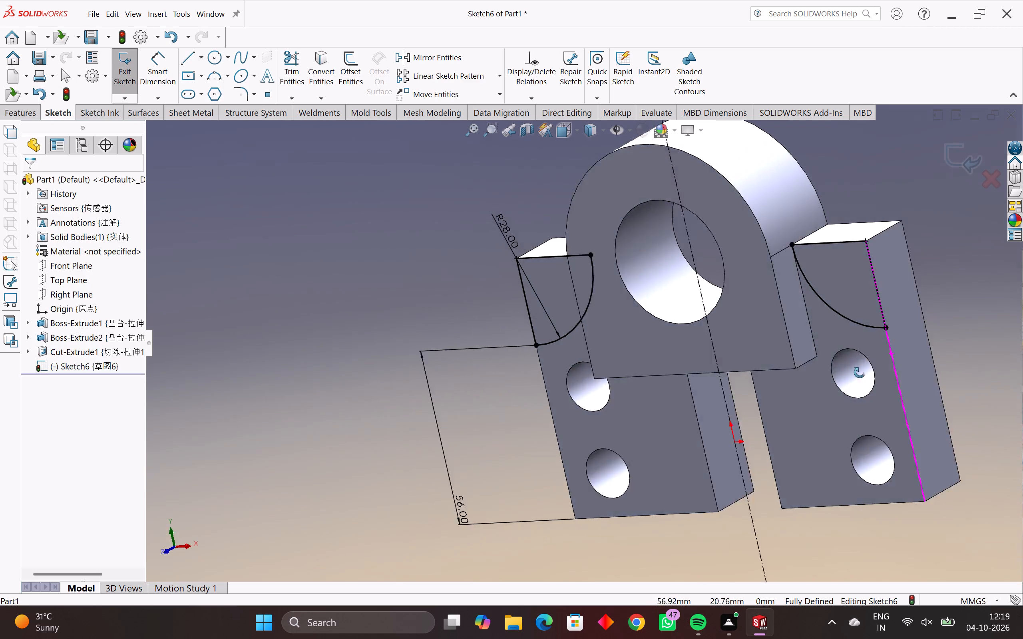
middle_drag(860, 373, 956, 337)
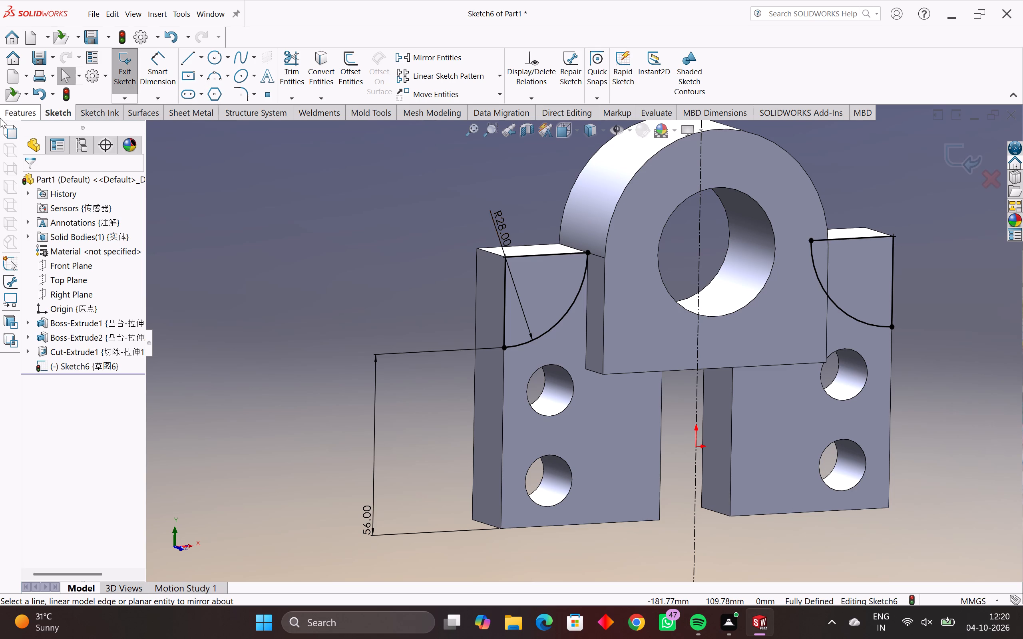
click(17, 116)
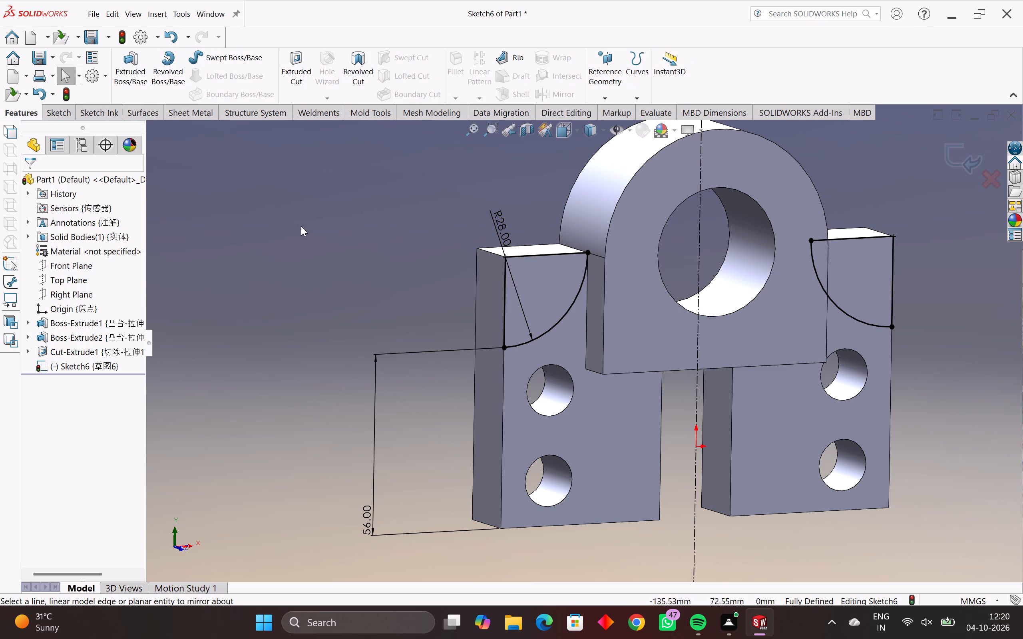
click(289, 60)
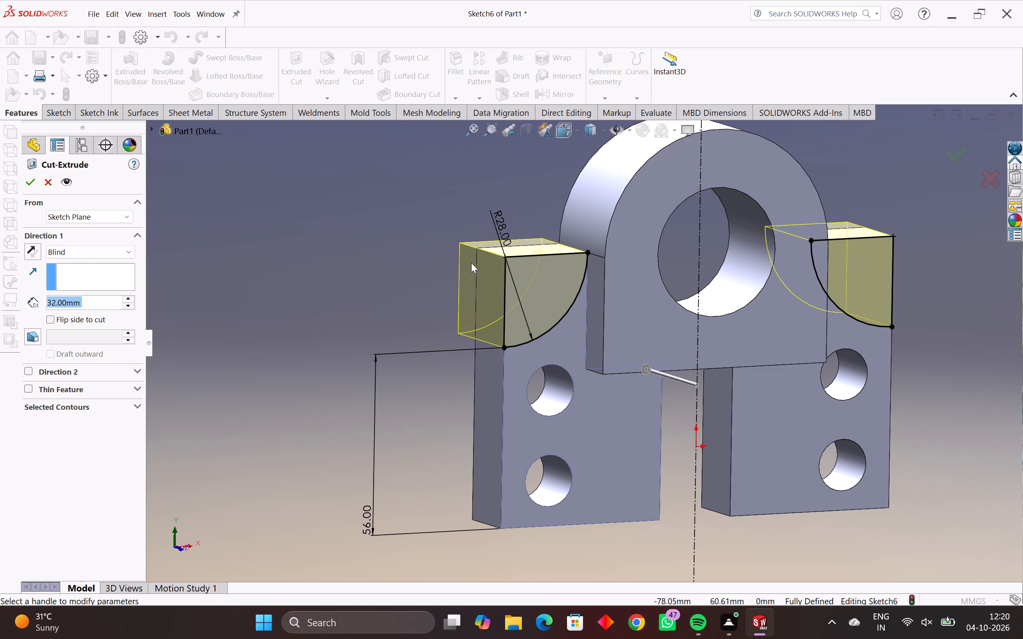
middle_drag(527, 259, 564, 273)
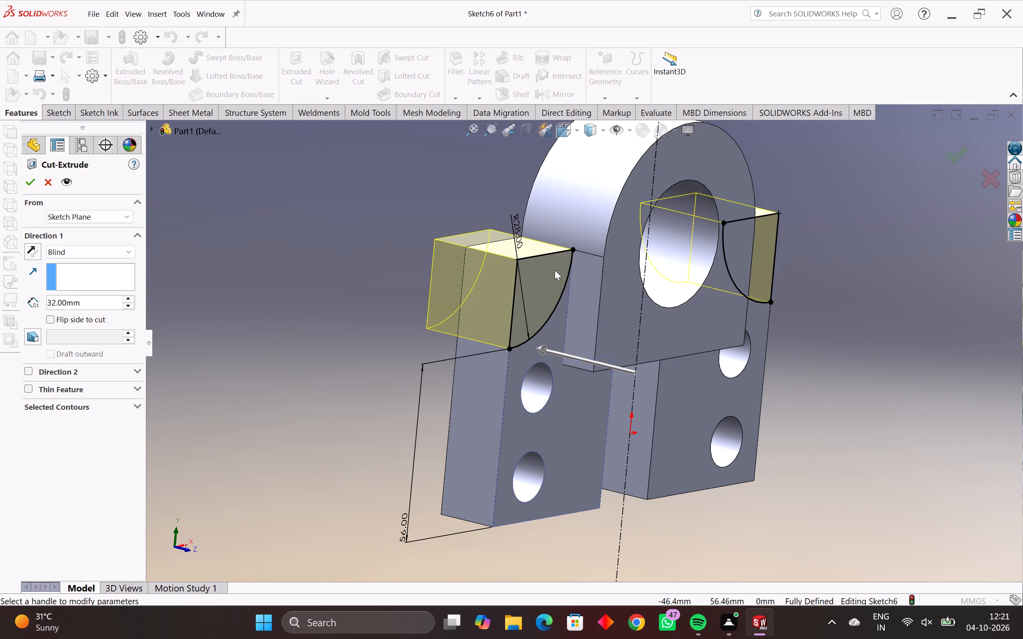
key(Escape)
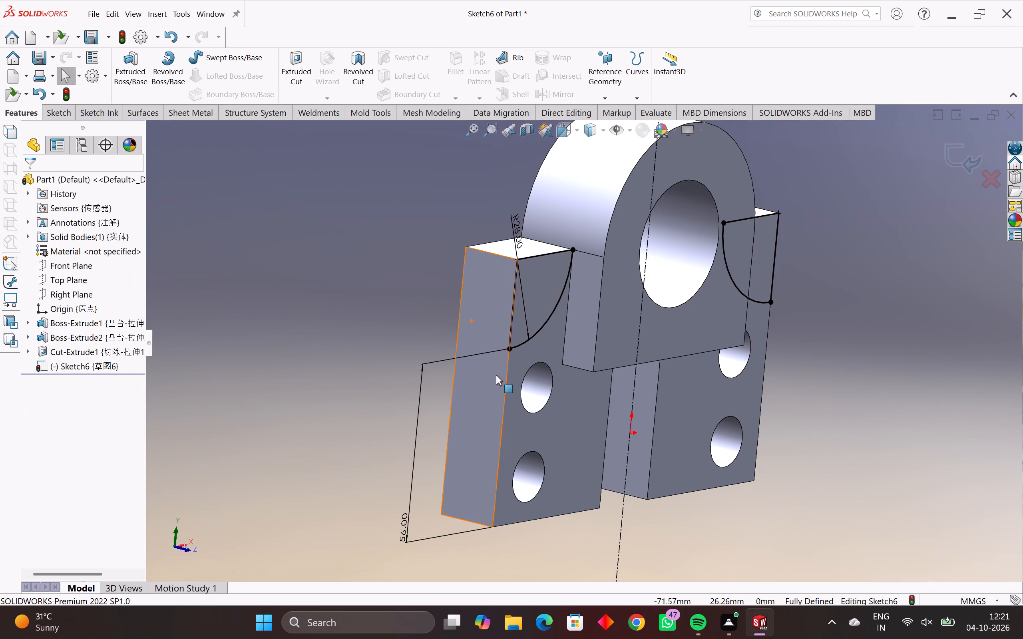
Delete the two straight closing lines of the right plate's corner profile, keeping its arc.
middle_drag(747, 301, 694, 317)
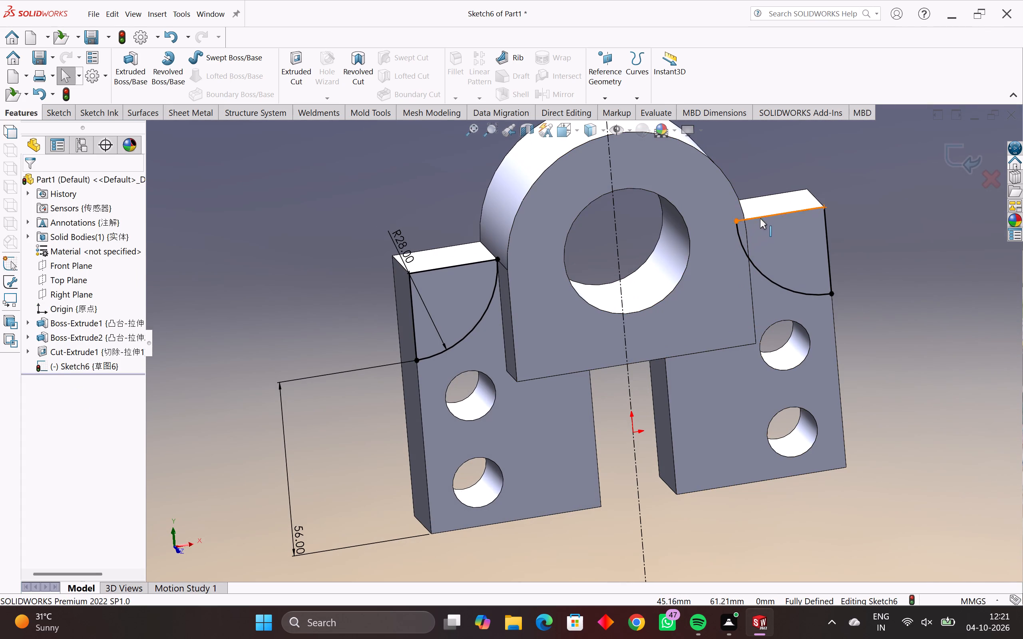
click(760, 218)
click(828, 249)
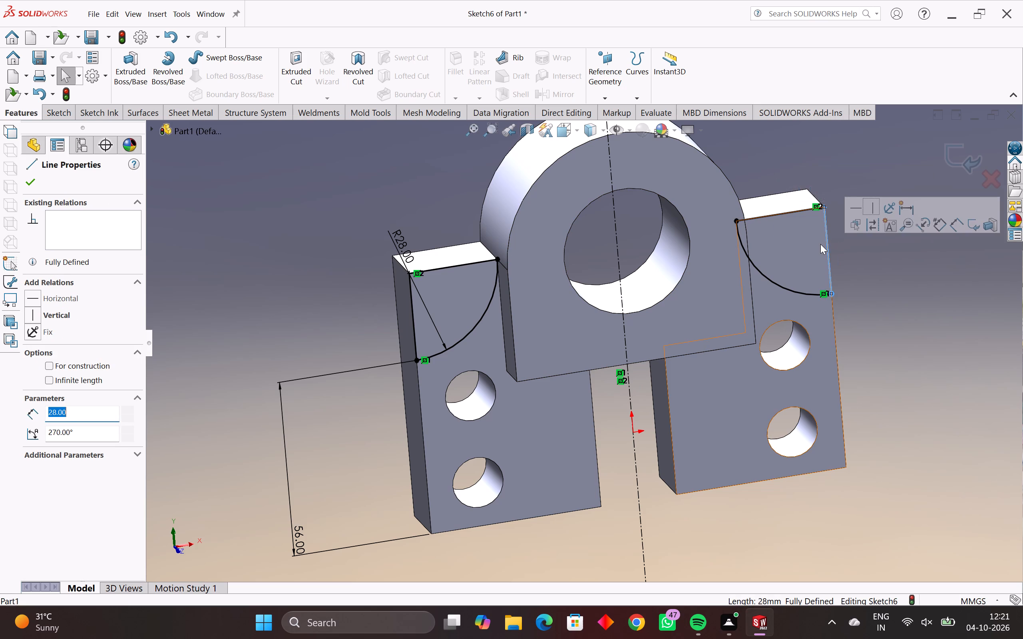
key(Delete)
click(793, 211)
key(Delete)
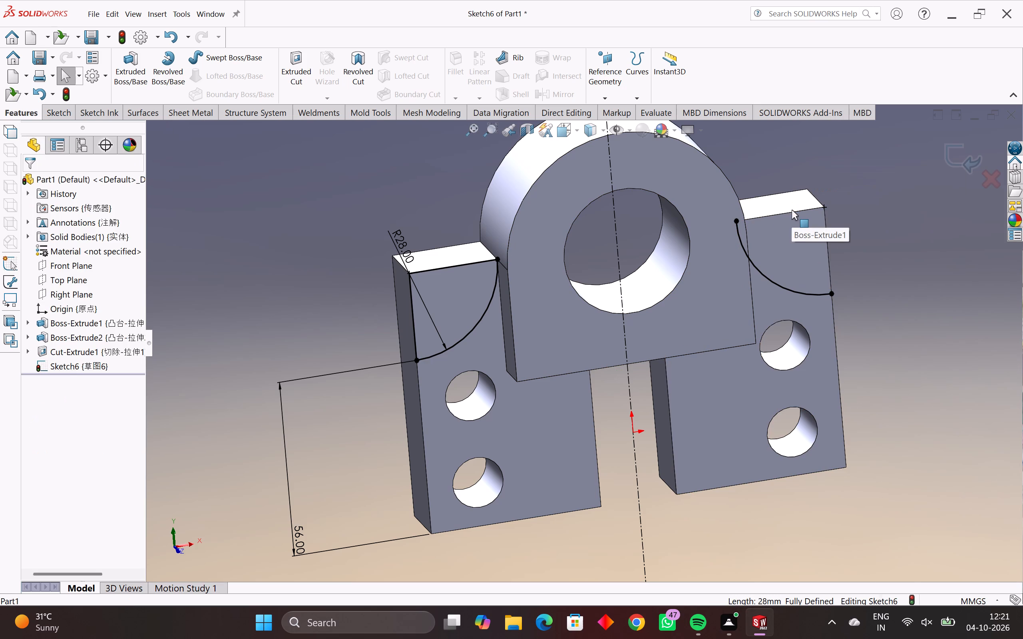
middle_drag(639, 340, 681, 341)
key(Escape)
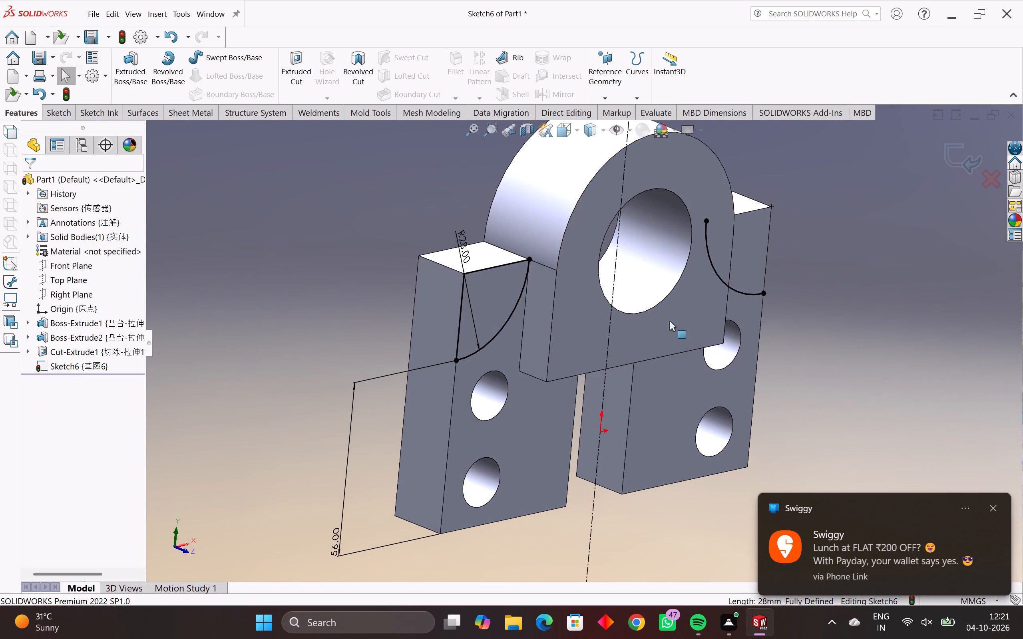
key(Escape)
Cut-extrude the closed corner region on the left plate, entering 20 mm as the depth.
click(297, 65)
click(496, 275)
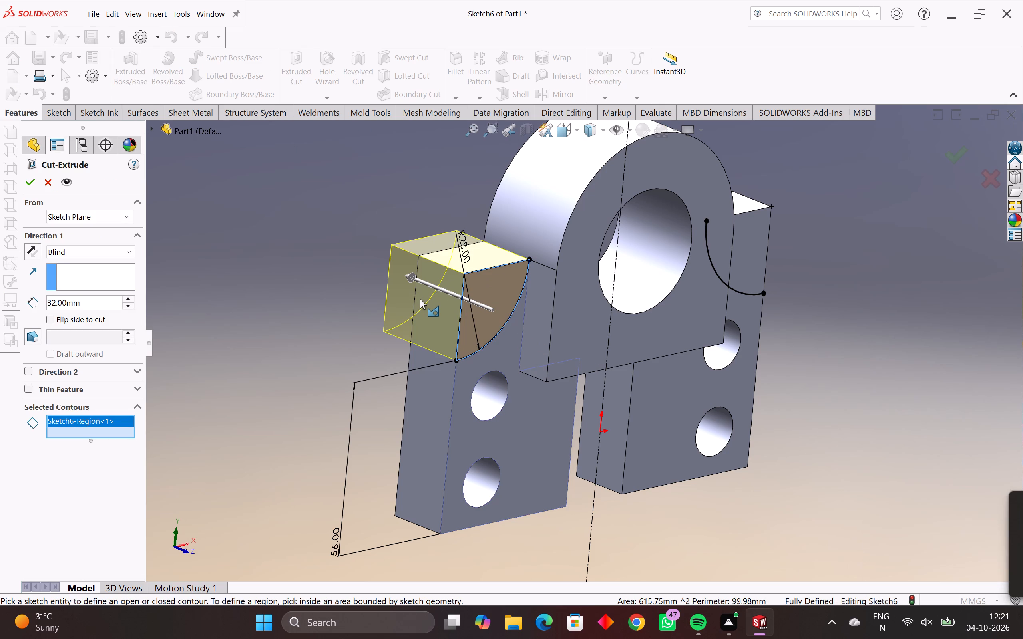
text(20)
key(Return)
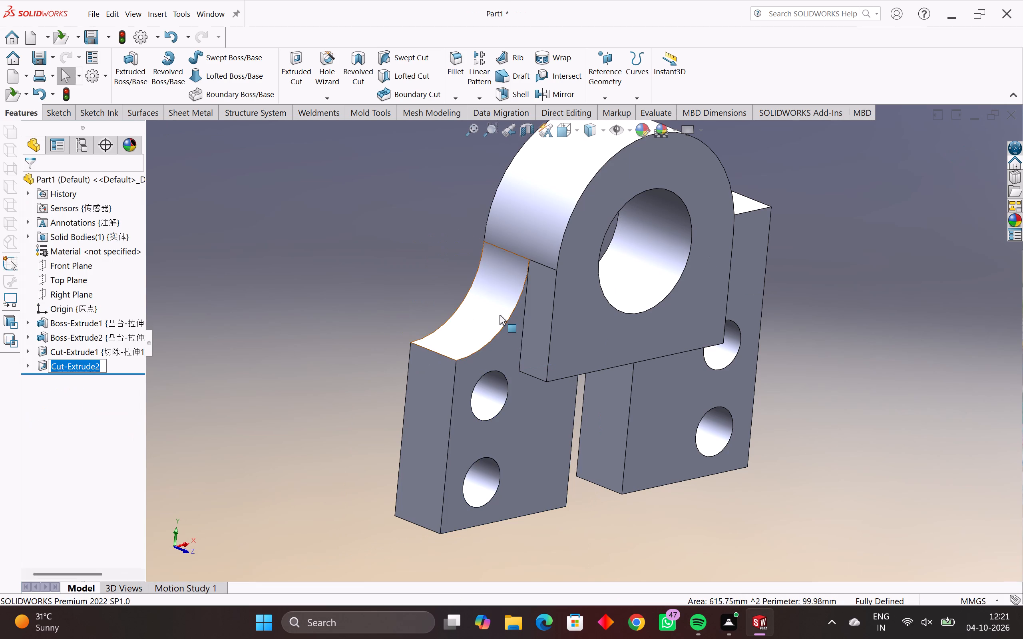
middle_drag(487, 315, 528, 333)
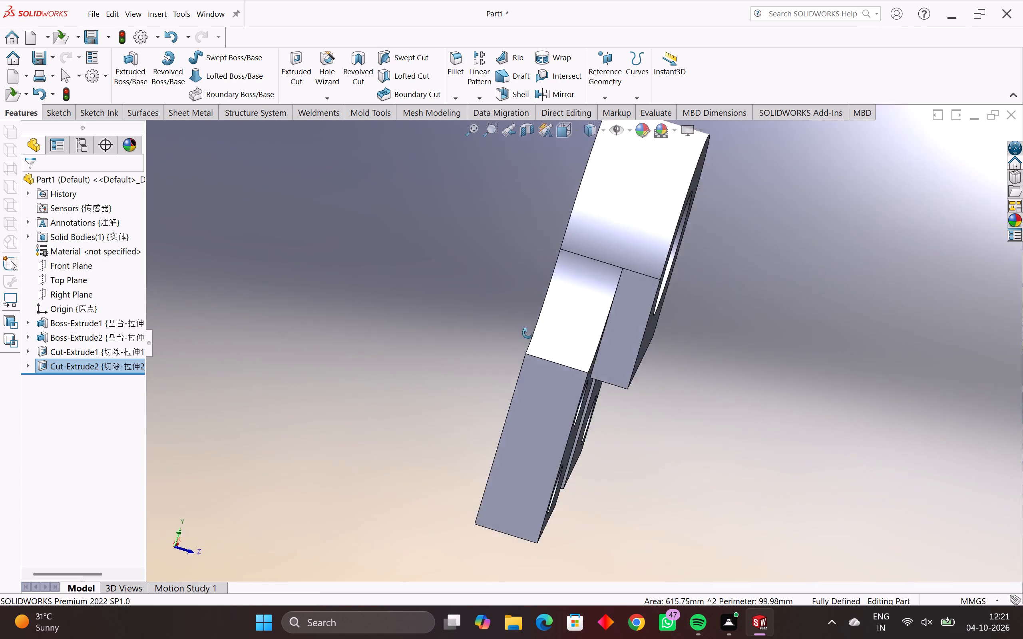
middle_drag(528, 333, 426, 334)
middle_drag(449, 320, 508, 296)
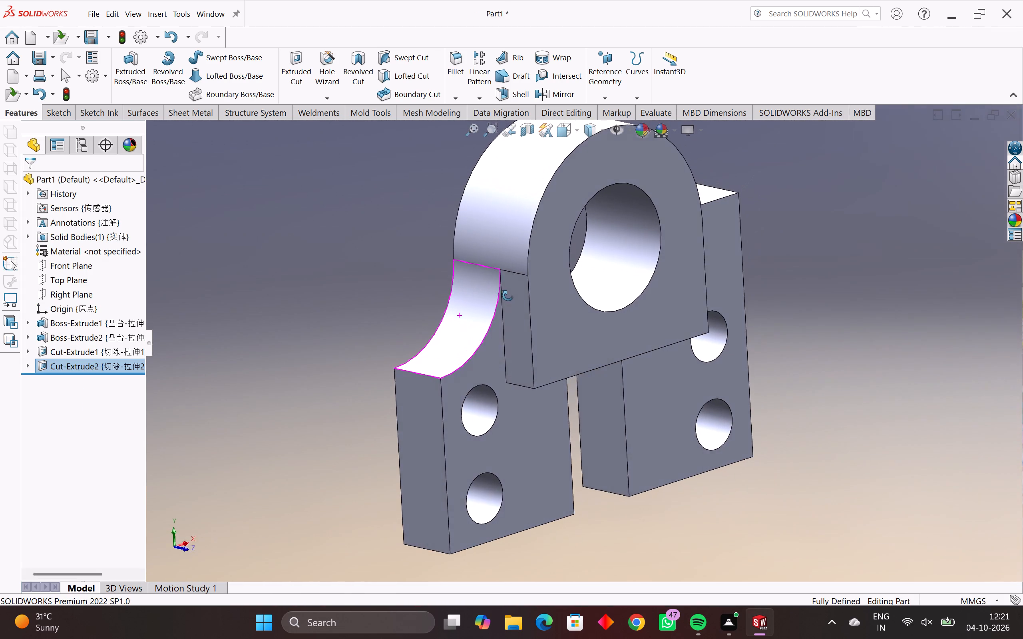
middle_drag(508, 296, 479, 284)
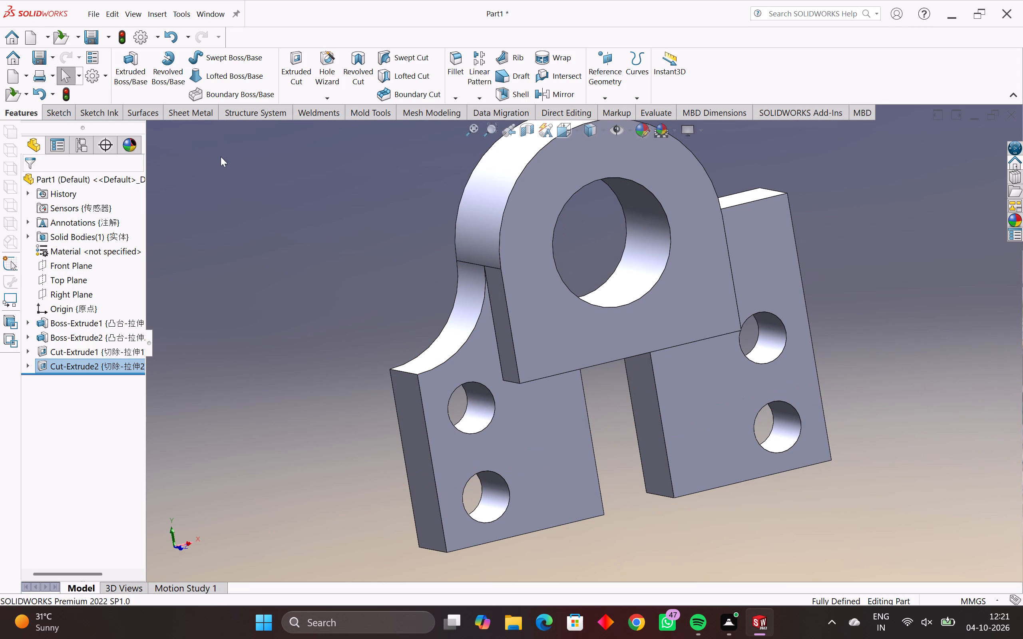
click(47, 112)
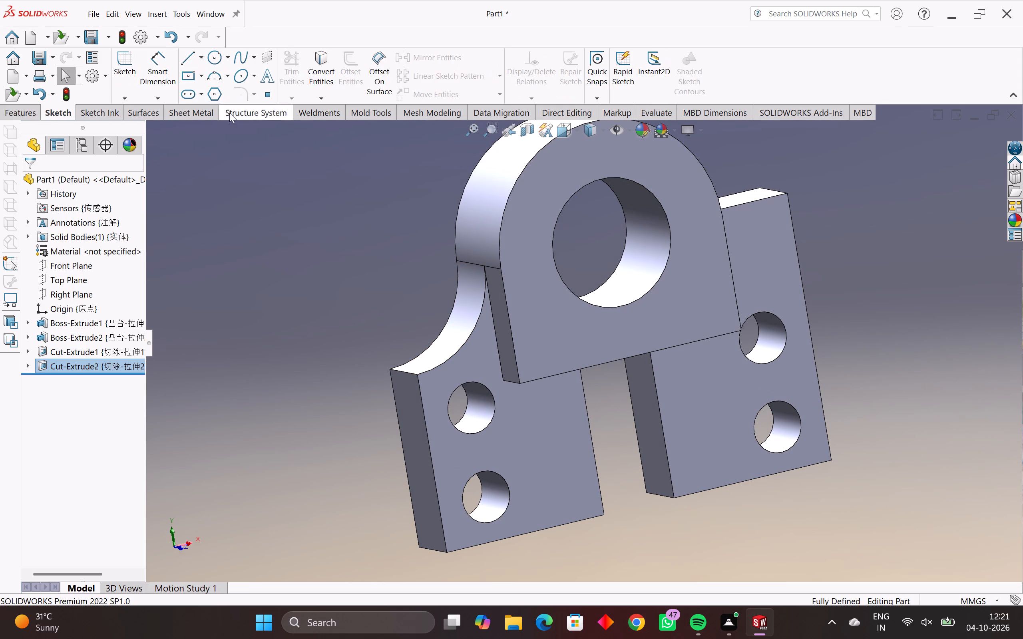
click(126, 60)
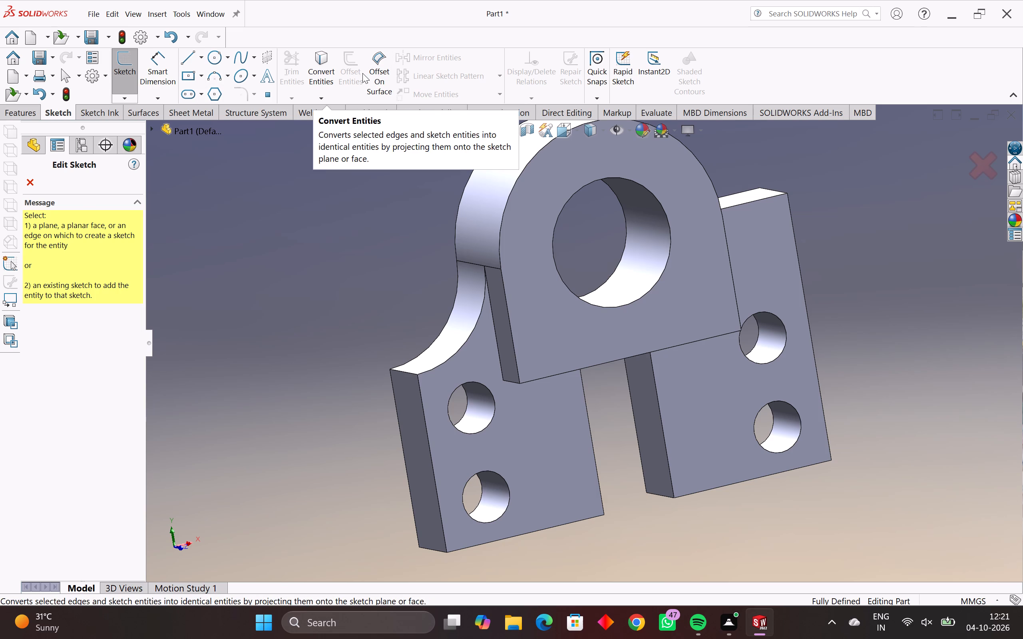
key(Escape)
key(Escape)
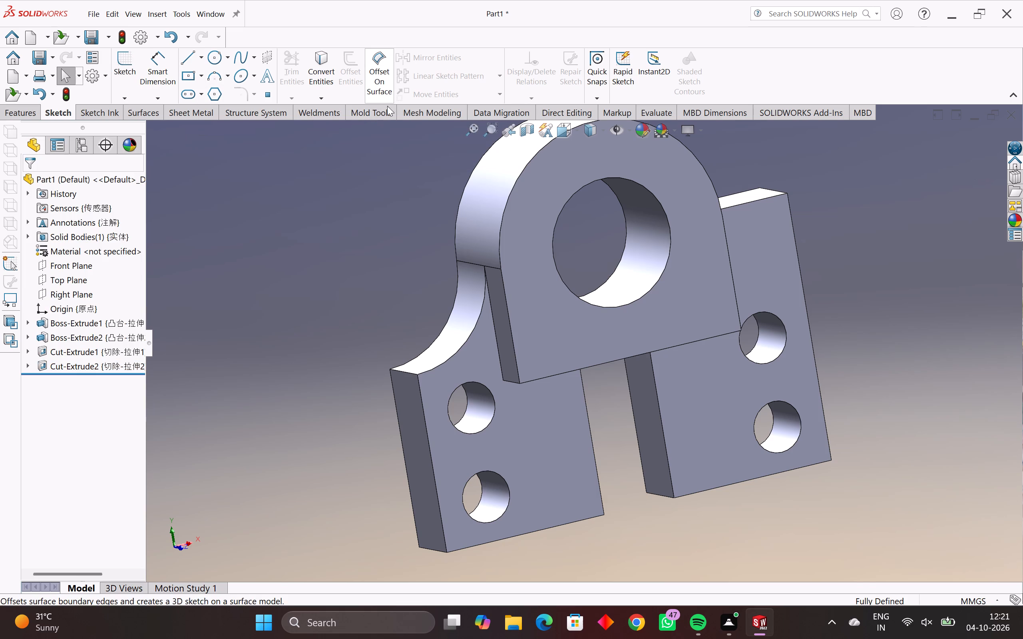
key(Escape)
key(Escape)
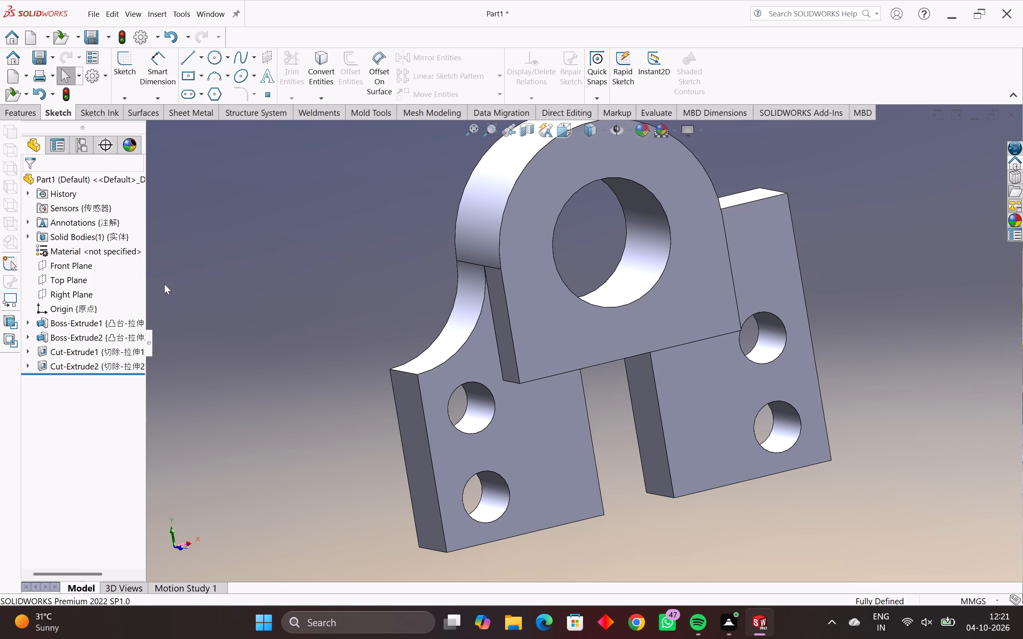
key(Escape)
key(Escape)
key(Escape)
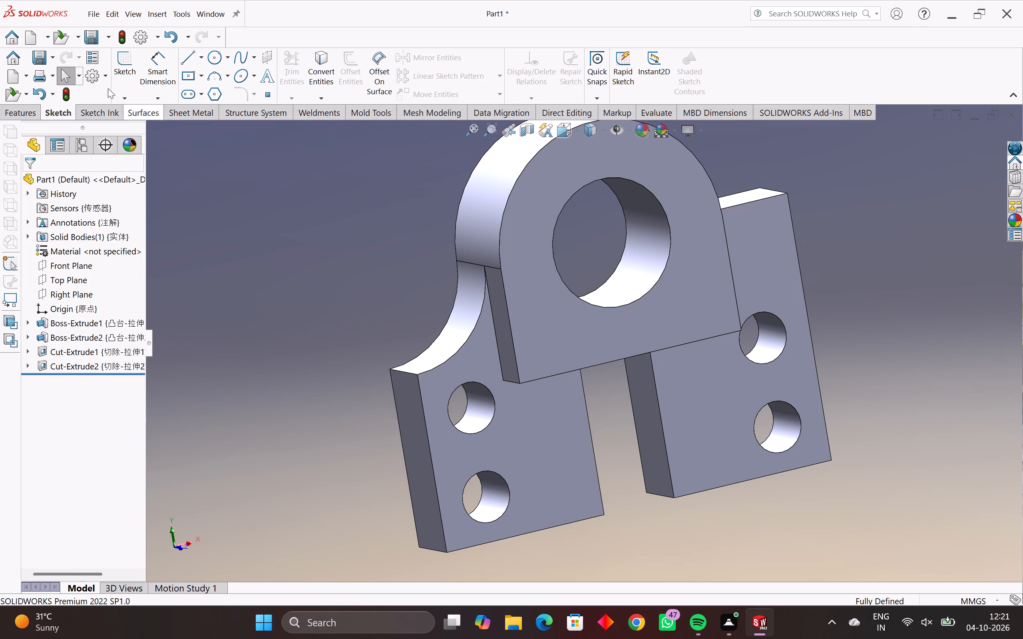
Mirror the left plate's corner cut about the Right Plane, using the right plate's front face as the secondary mirror face.
click(26, 111)
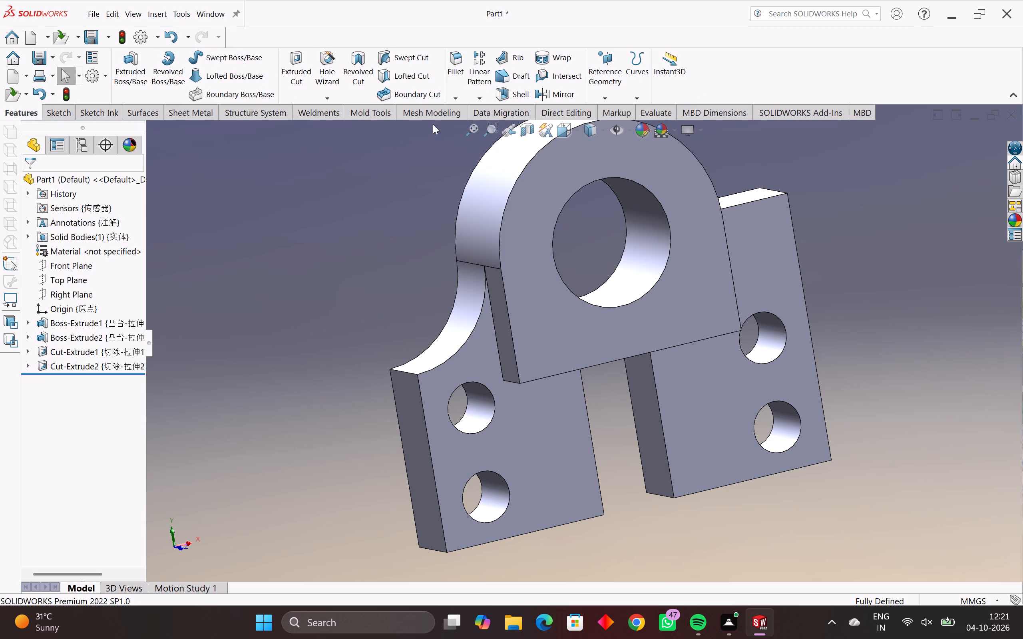
click(572, 93)
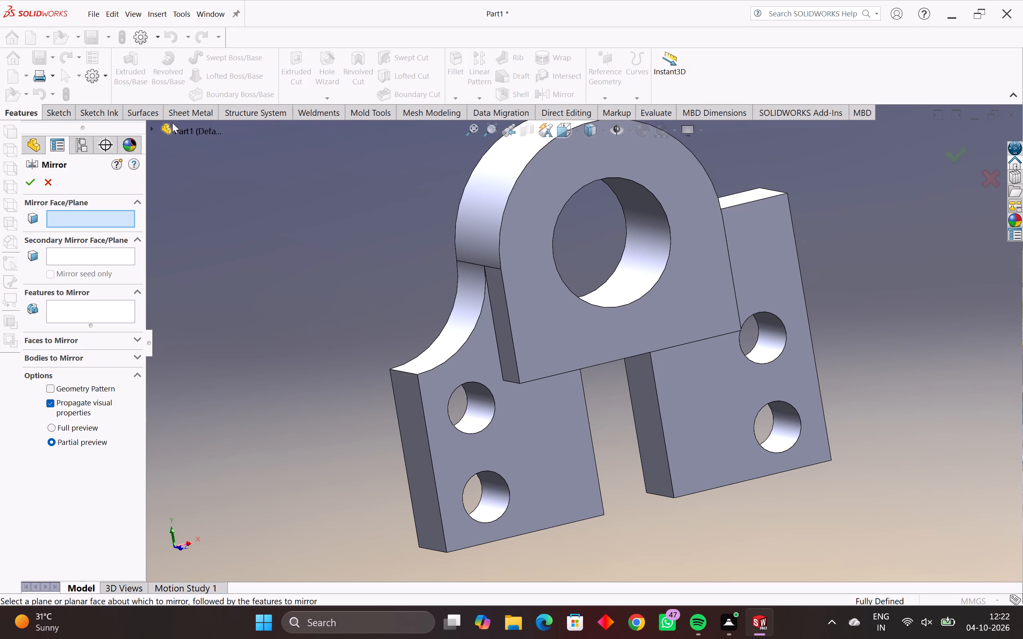
click(151, 128)
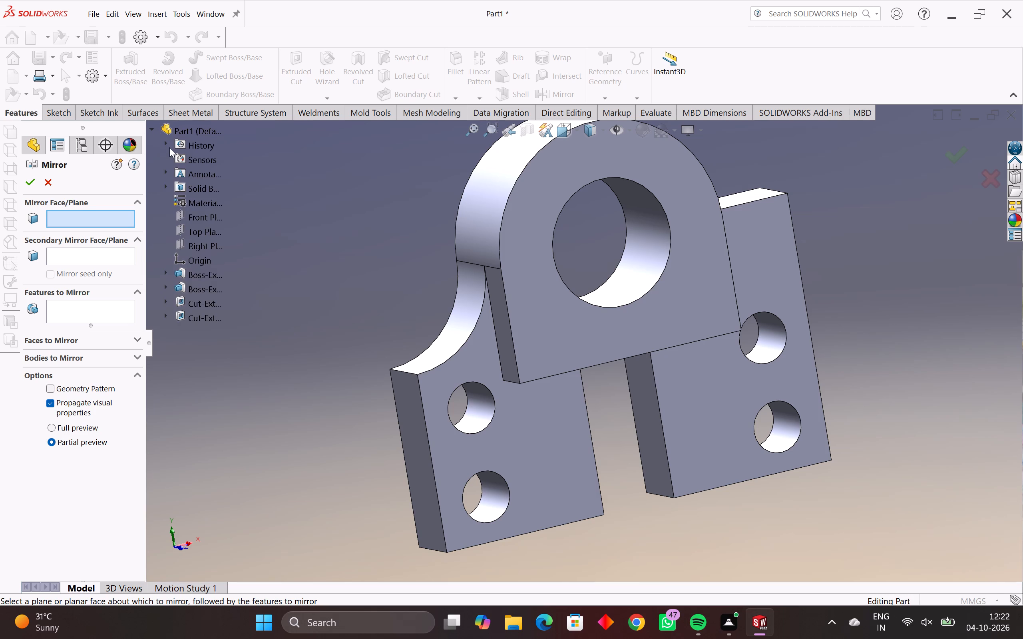
click(214, 245)
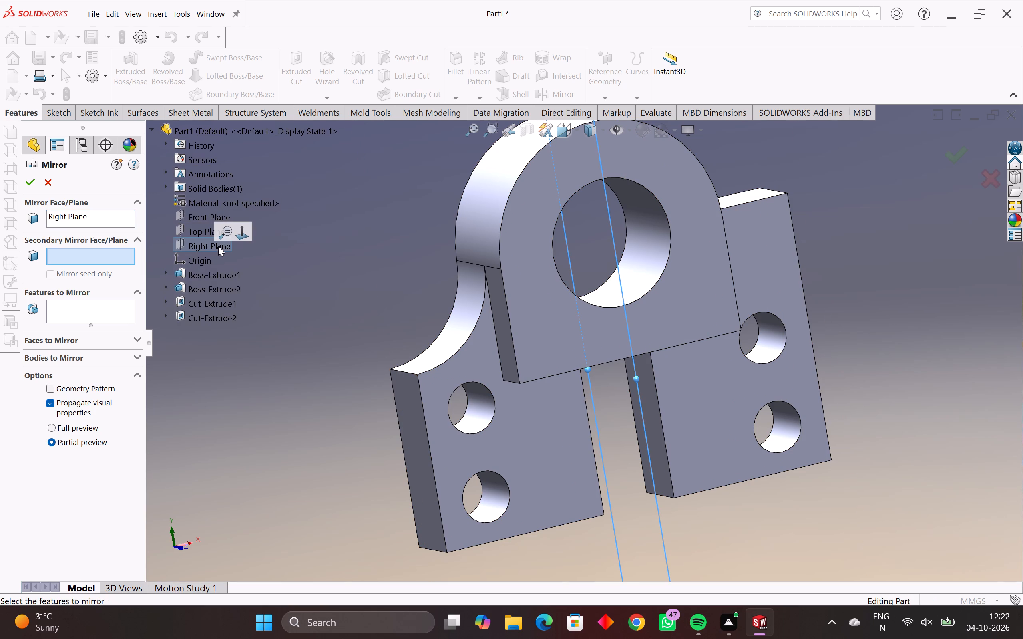
key(Return)
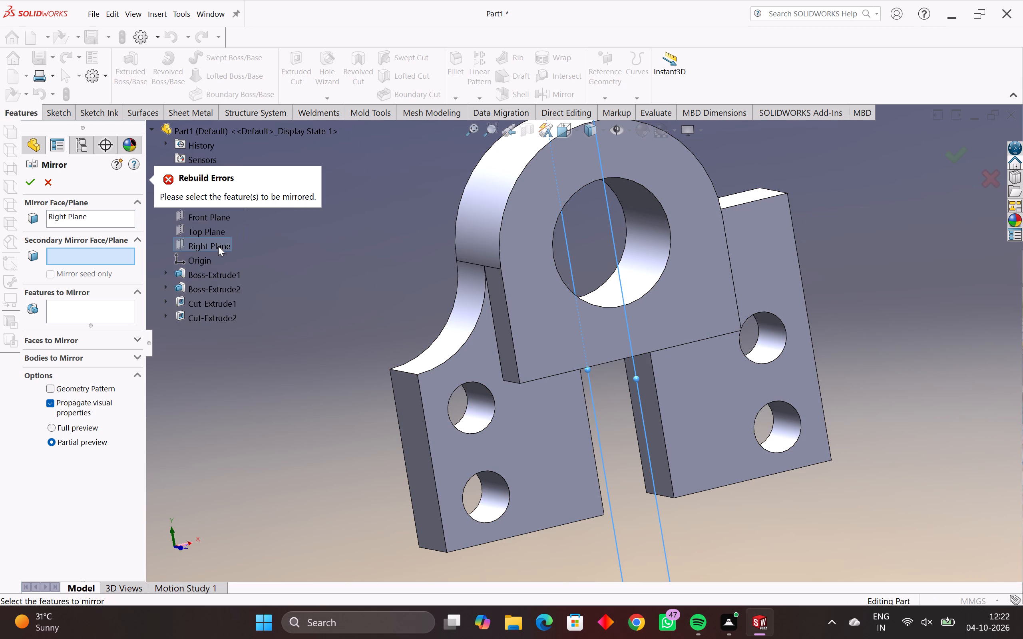
click(30, 187)
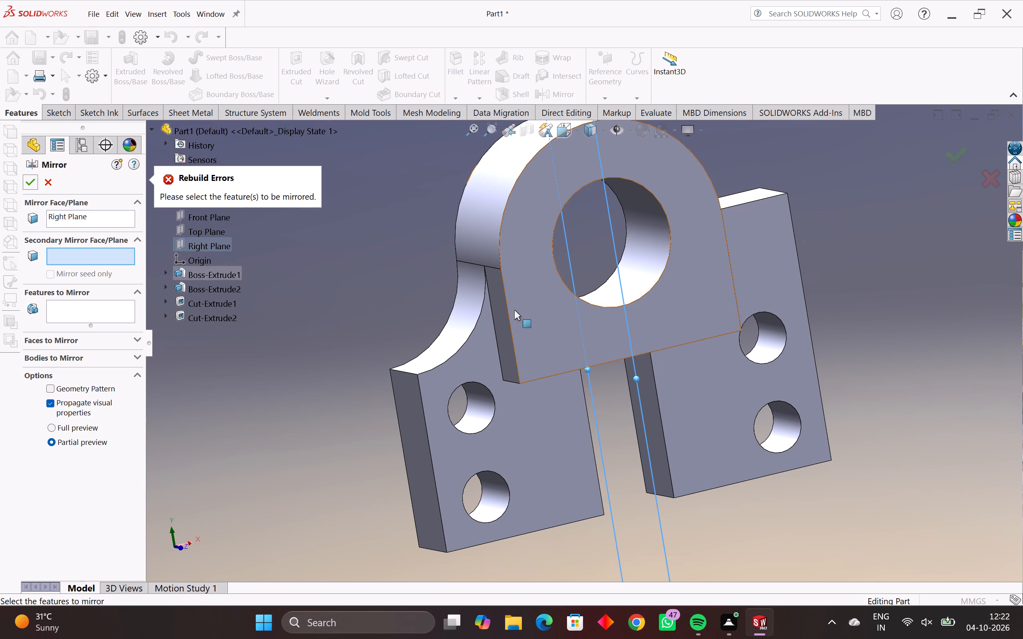
click(440, 354)
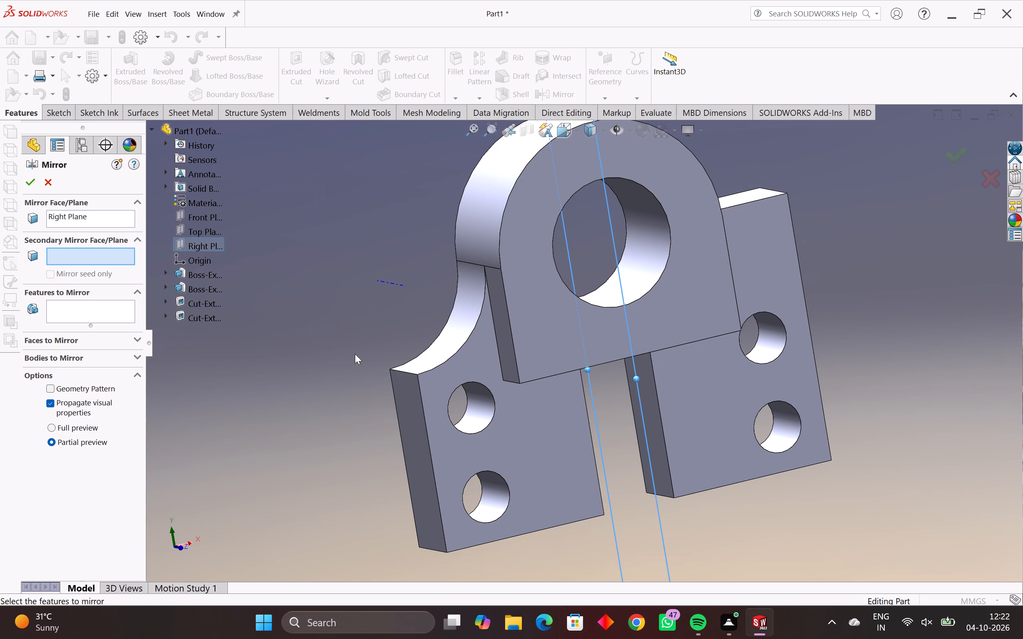
click(758, 224)
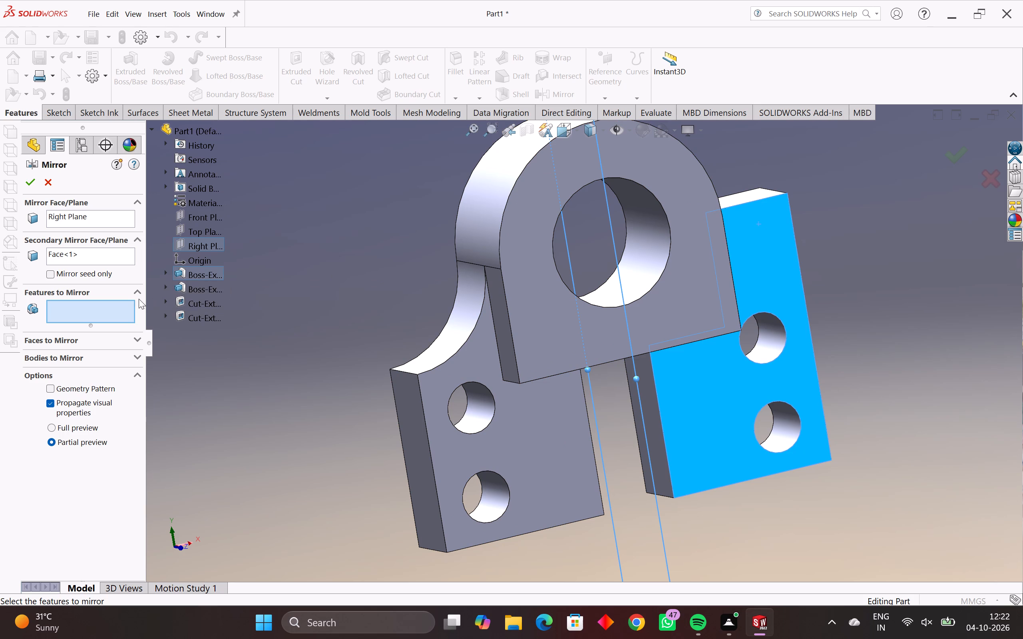
click(440, 353)
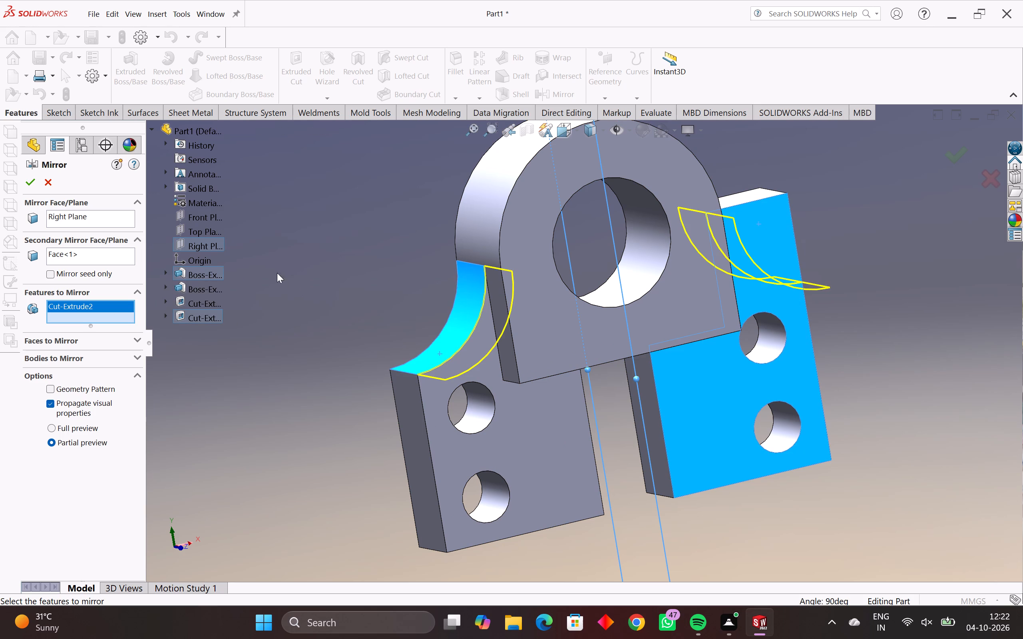
key(Return)
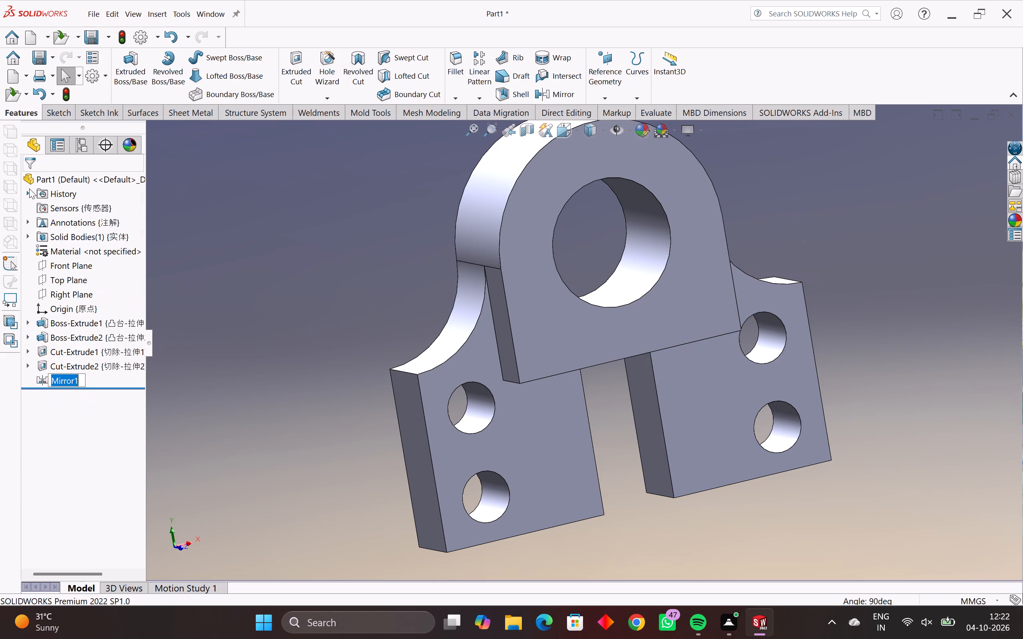
Examine the concave corner cuts on both plates from several angles.
middle_drag(441, 212, 320, 237)
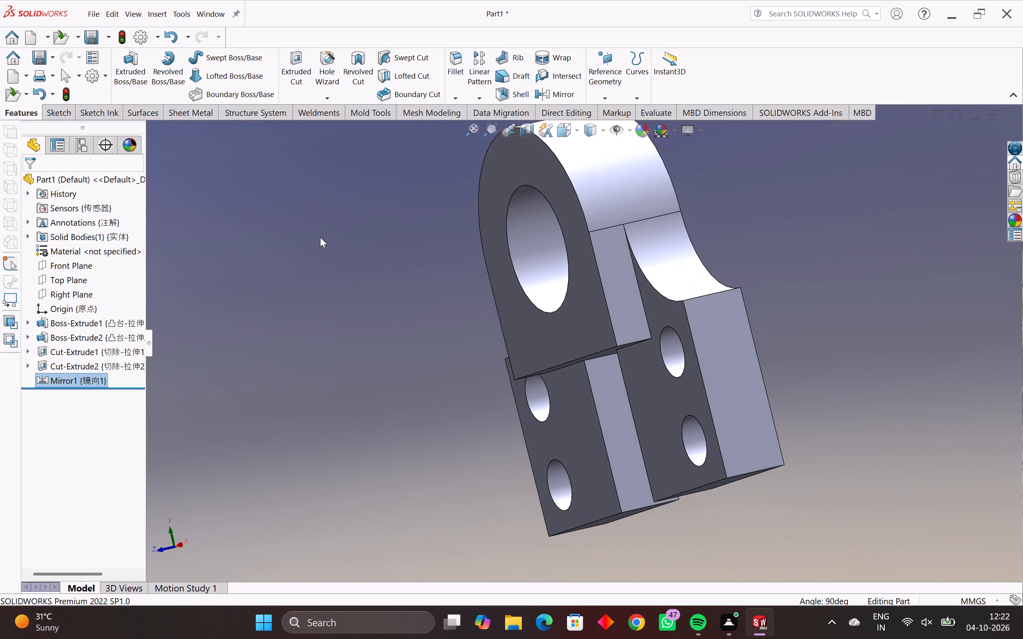
middle_drag(354, 283, 399, 290)
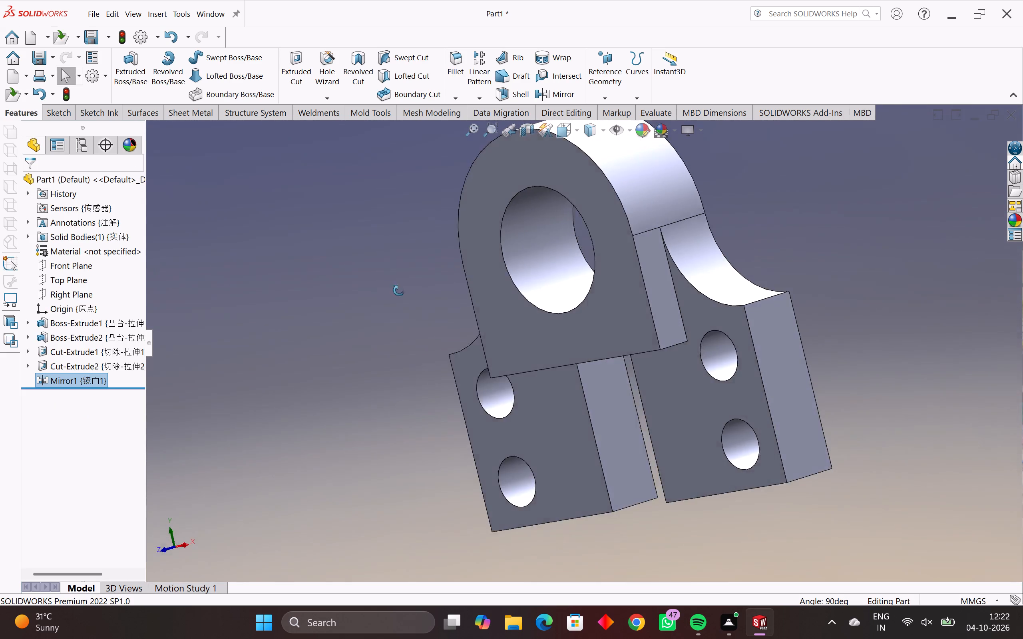
middle_drag(399, 290, 470, 295)
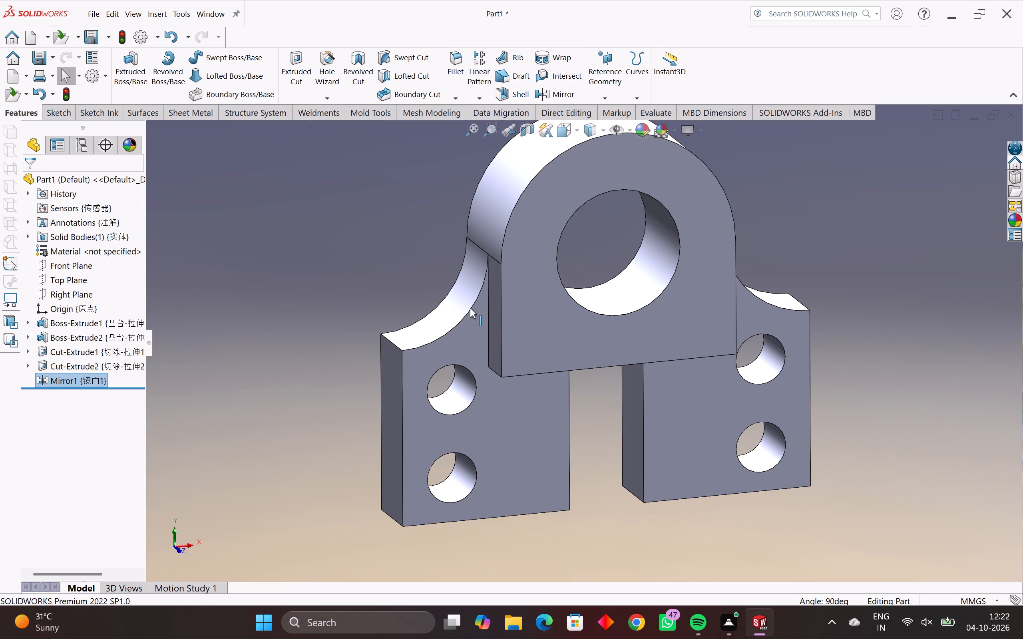
middle_drag(651, 422, 546, 437)
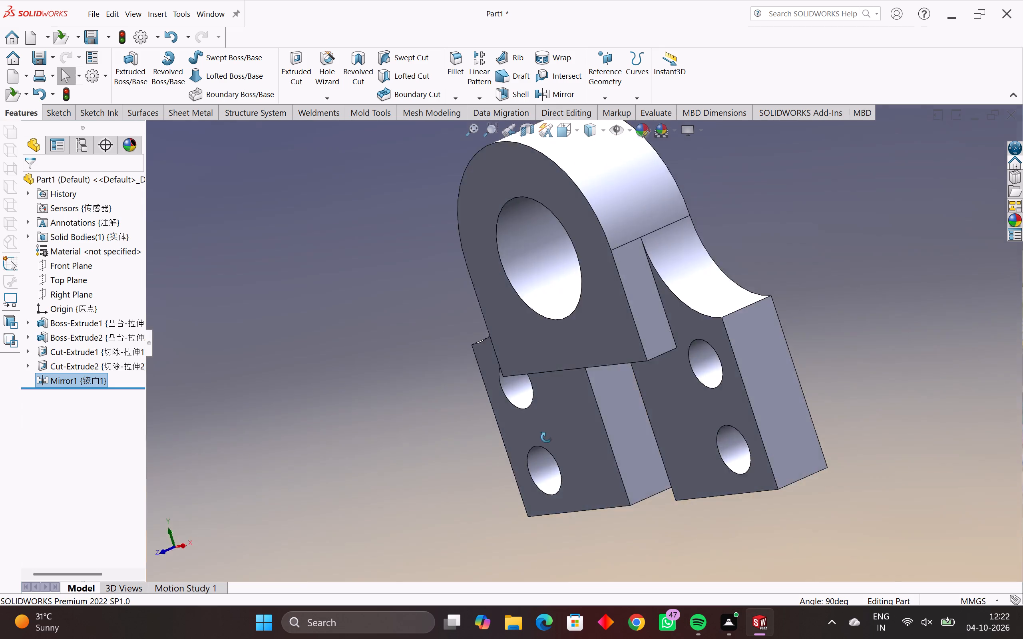
middle_drag(546, 437, 706, 530)
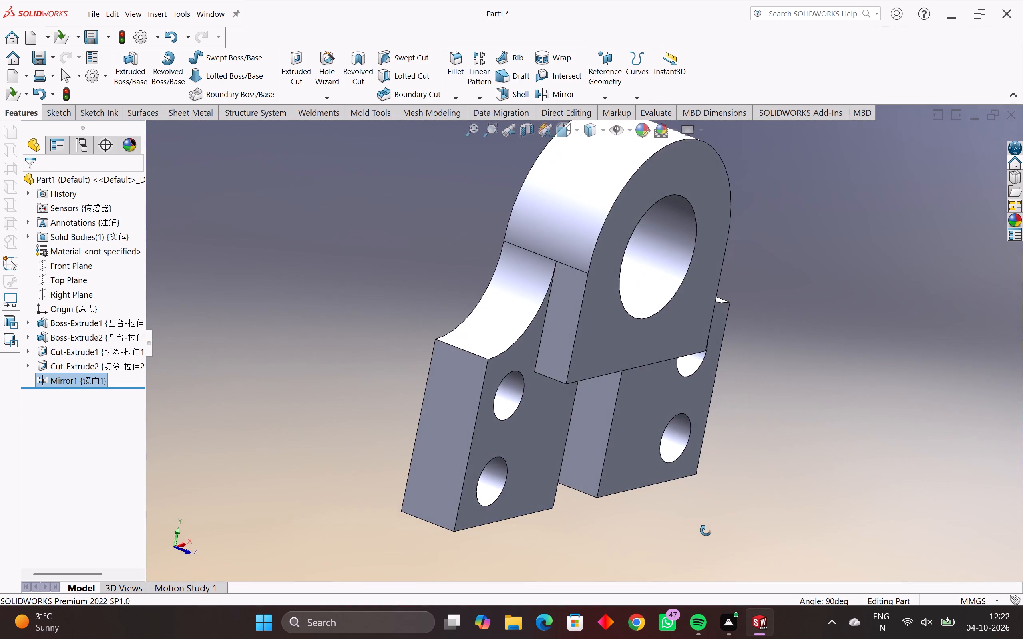
middle_drag(706, 530, 638, 497)
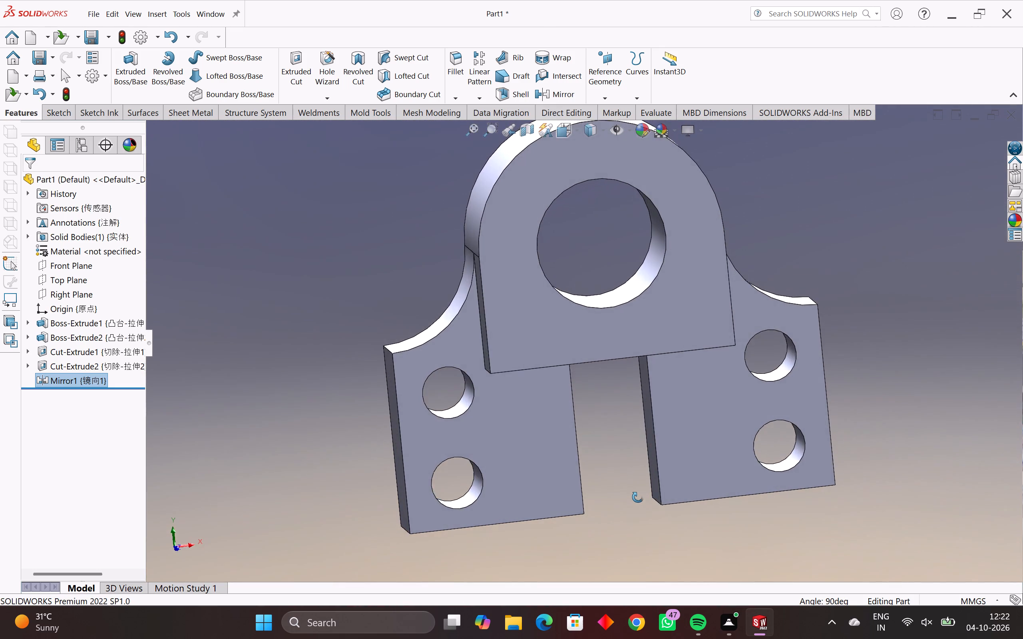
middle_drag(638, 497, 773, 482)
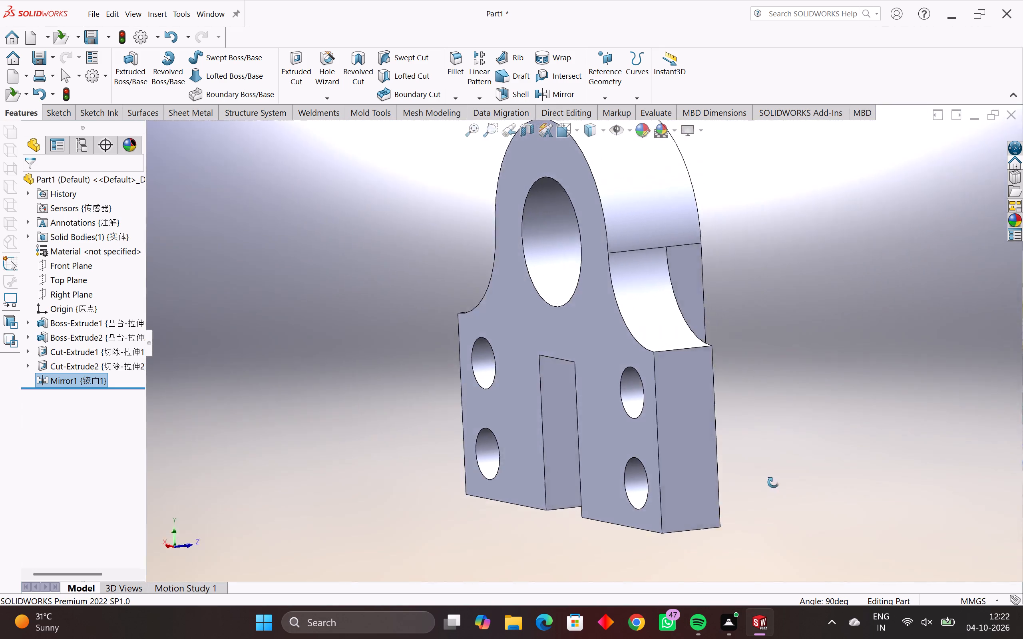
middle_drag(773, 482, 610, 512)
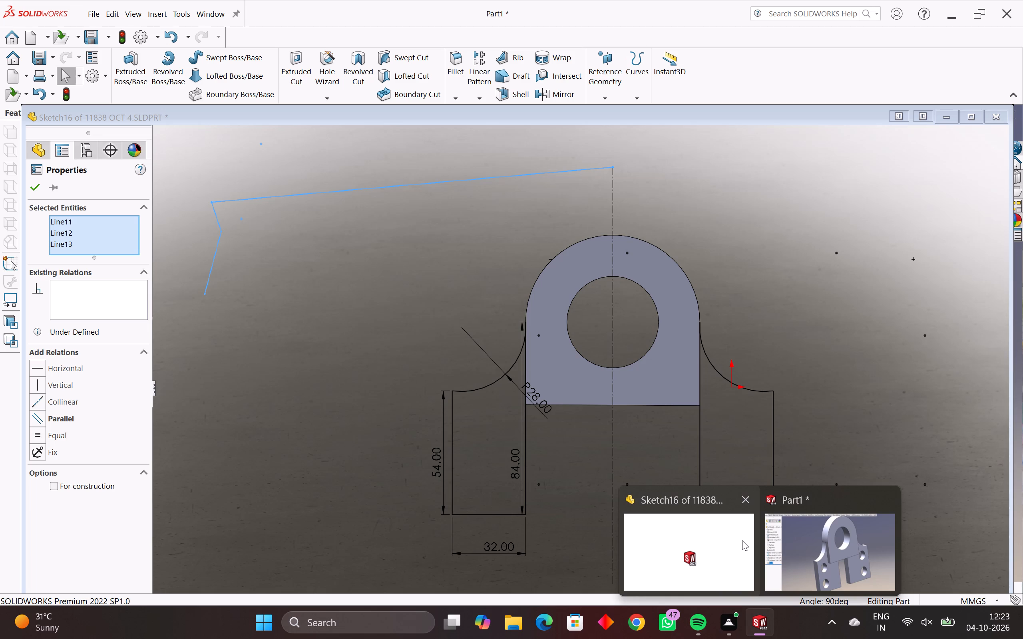
Close the other open part document, 11838 OCT 4, without saving its changes.
click(749, 500)
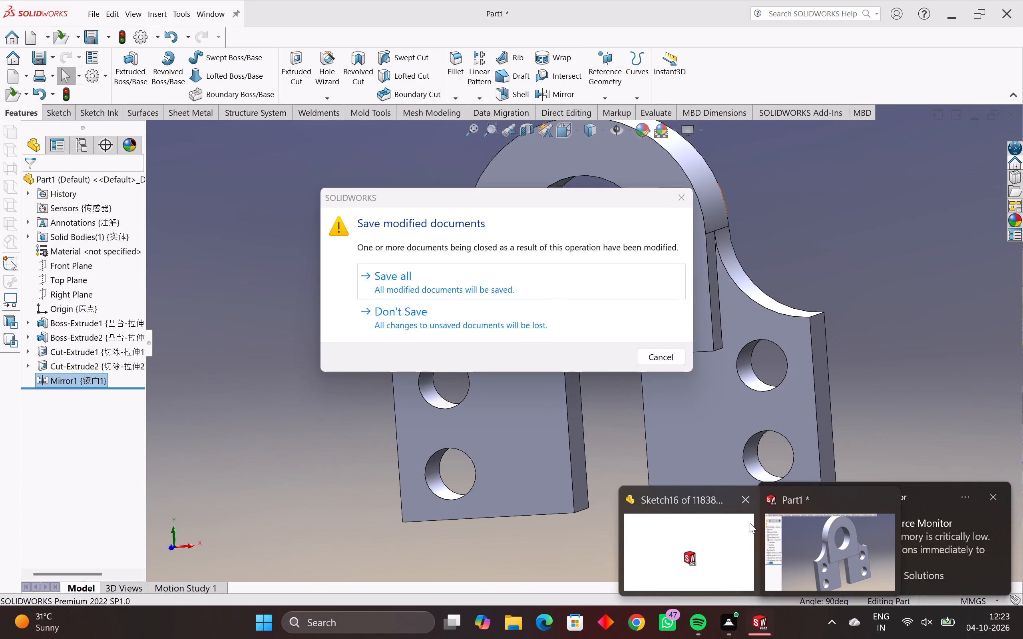
click(593, 321)
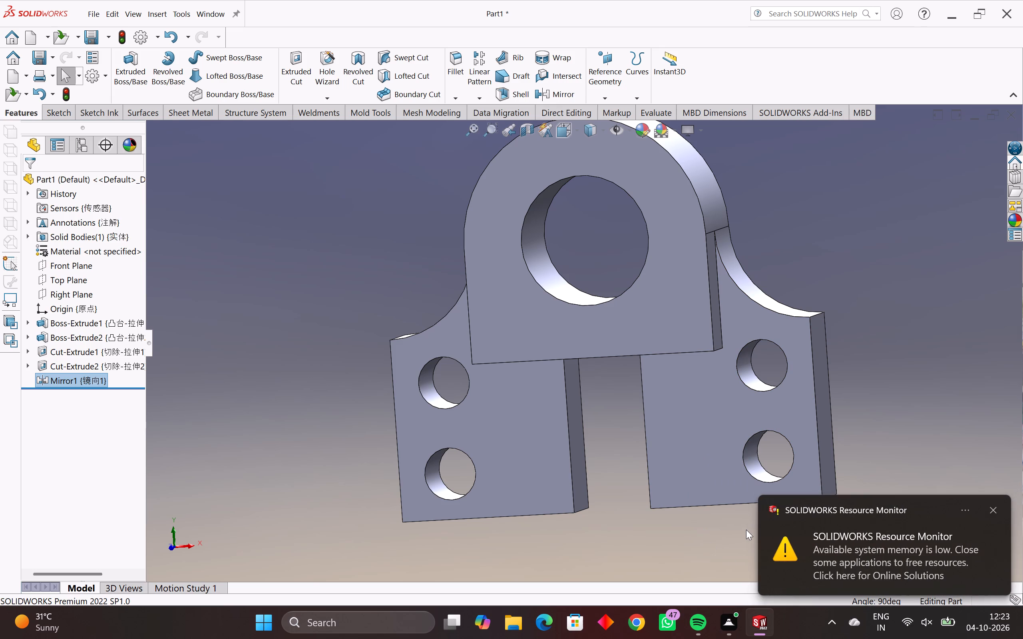
click(989, 506)
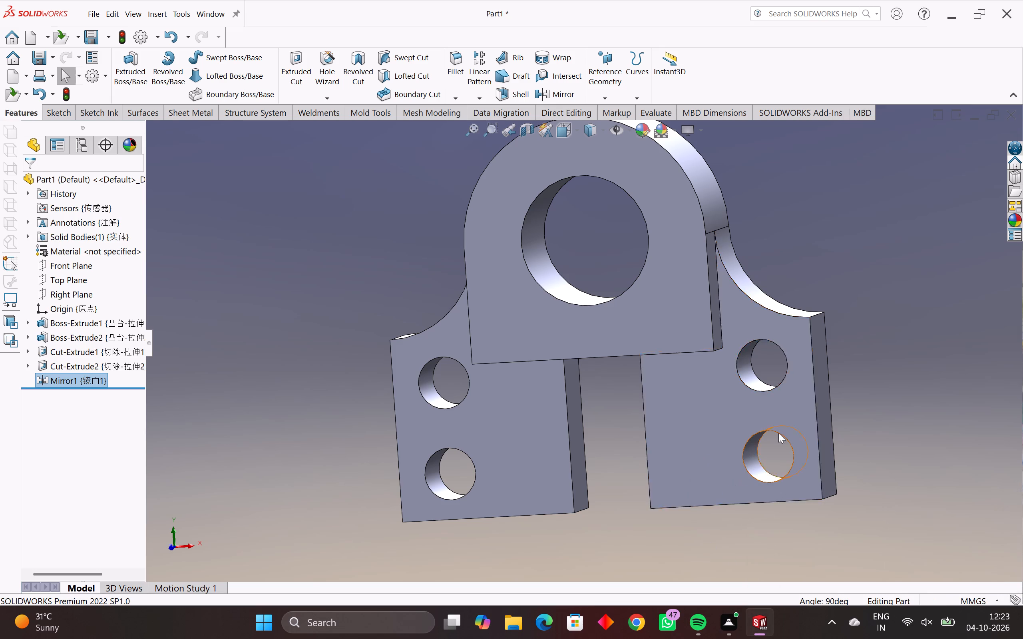
Start a new sketch on the front face of the left plate.
scroll(795, 393, down, 3)
middle_drag(794, 397, 680, 559)
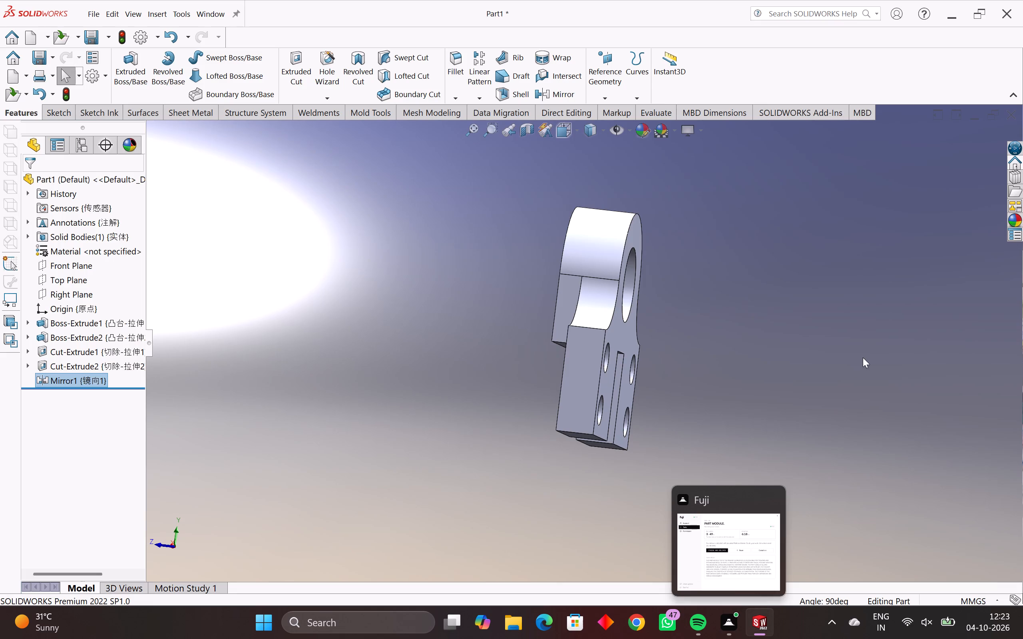
middle_drag(707, 343, 555, 381)
middle_drag(619, 364, 628, 358)
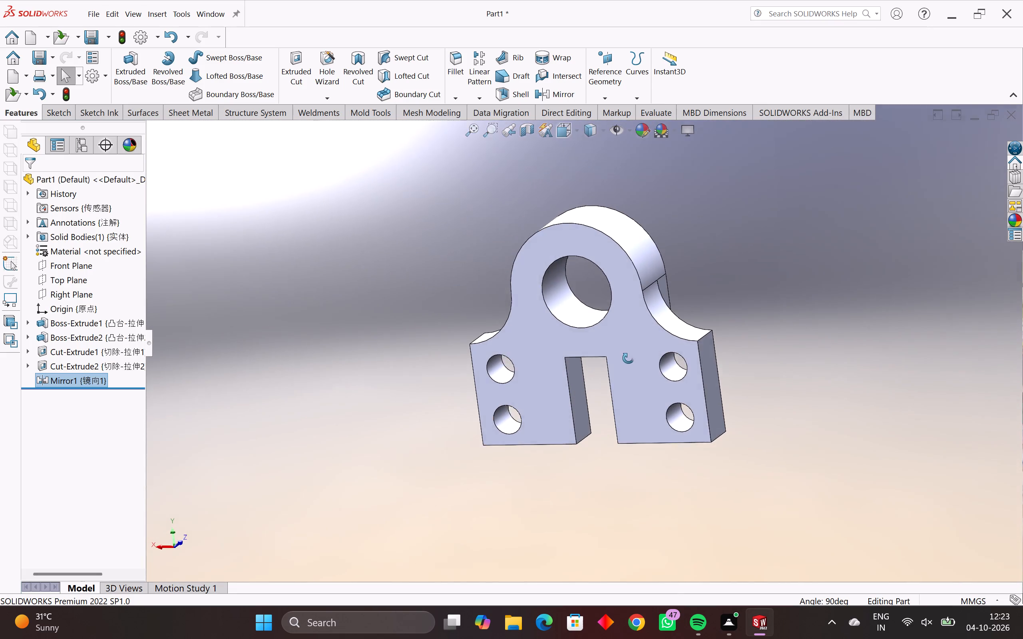
middle_drag(628, 358, 391, 415)
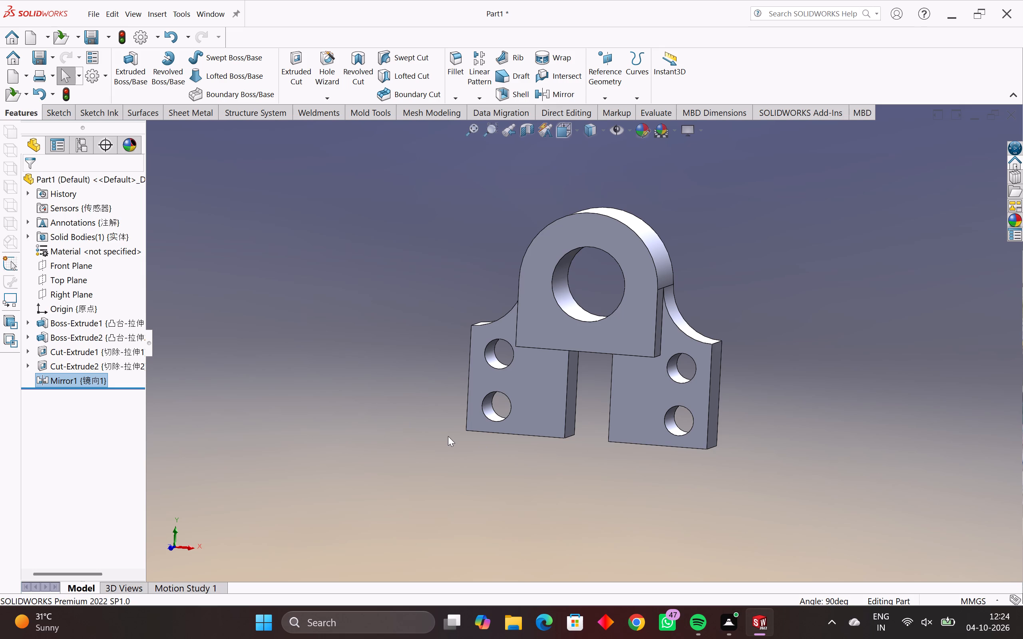
click(534, 392)
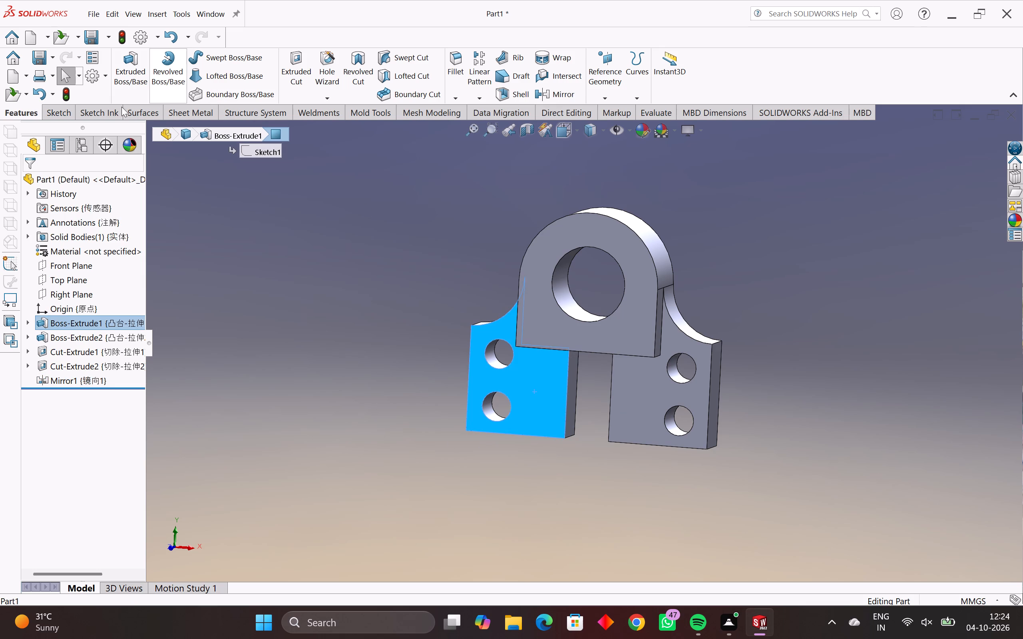
click(62, 112)
click(132, 54)
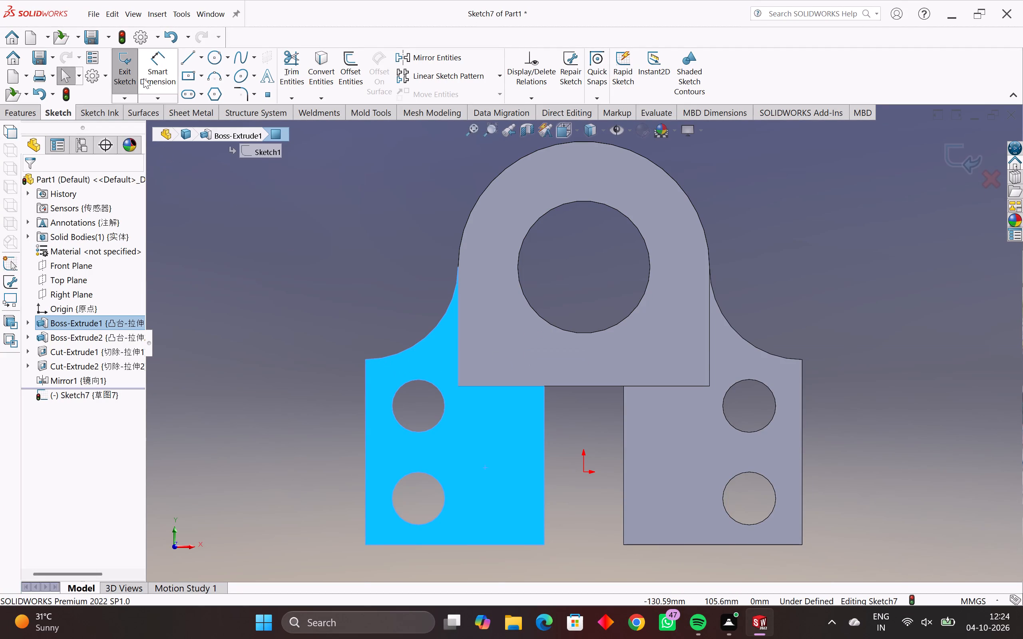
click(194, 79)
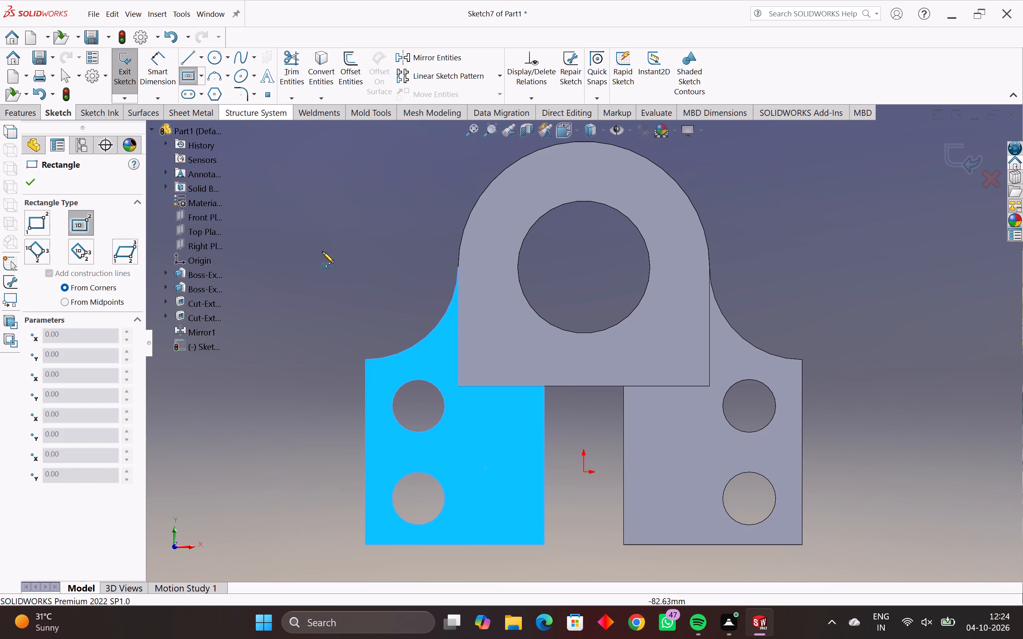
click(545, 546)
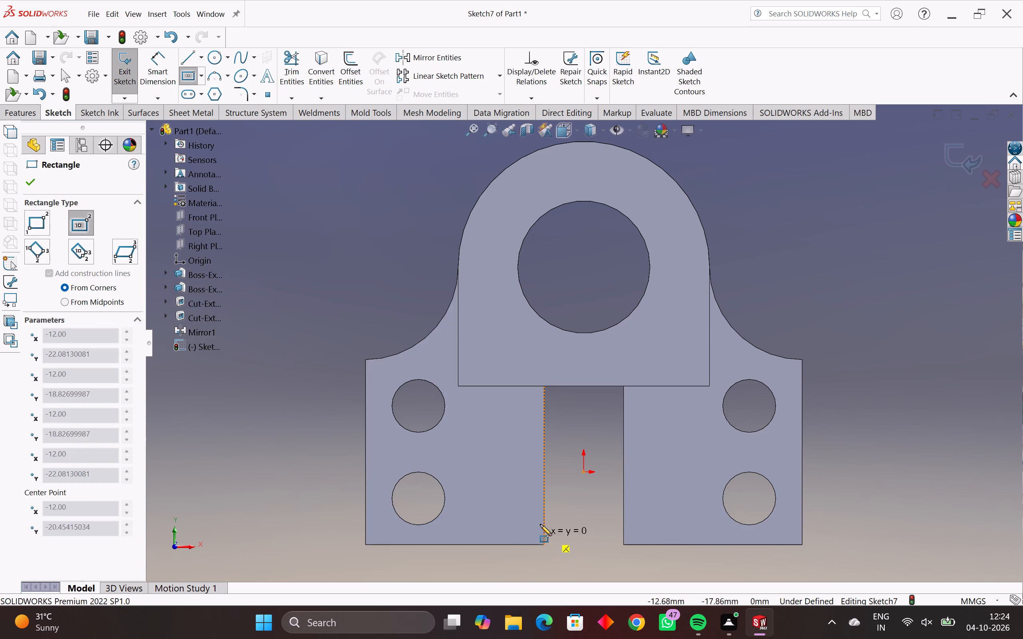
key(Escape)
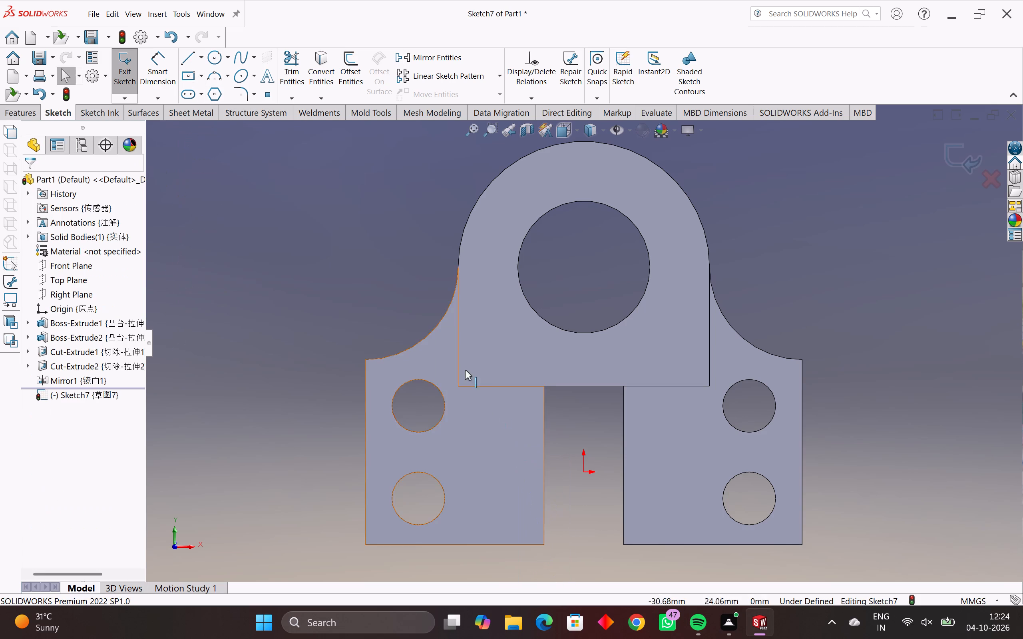
Sketch a corner rectangle about 16 mm wide and 48 mm high from the left plate's lower inner corner up to the boss's bottom edge.
click(203, 78)
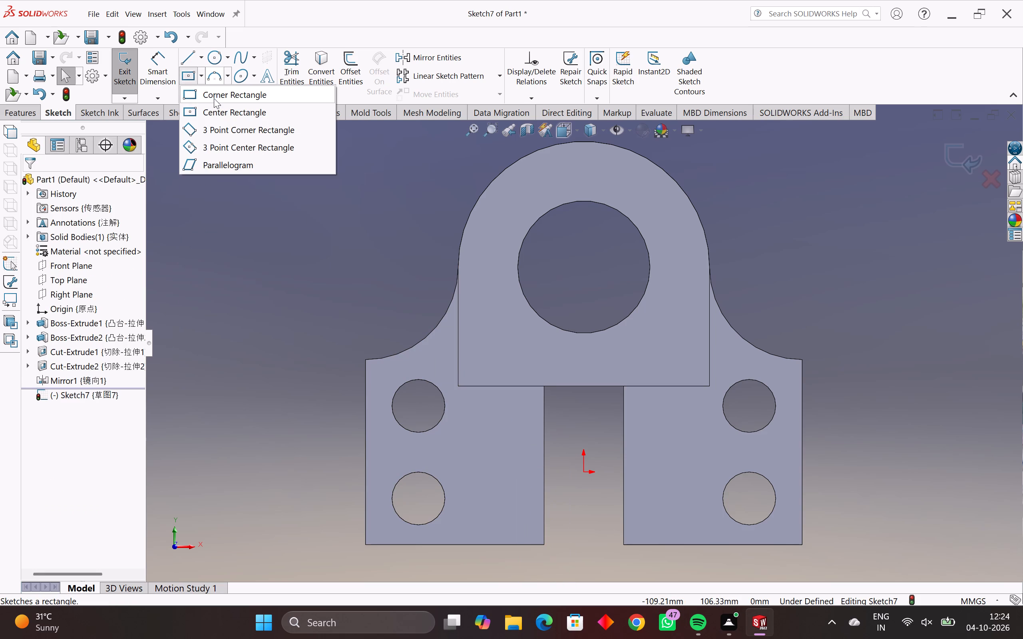
click(217, 96)
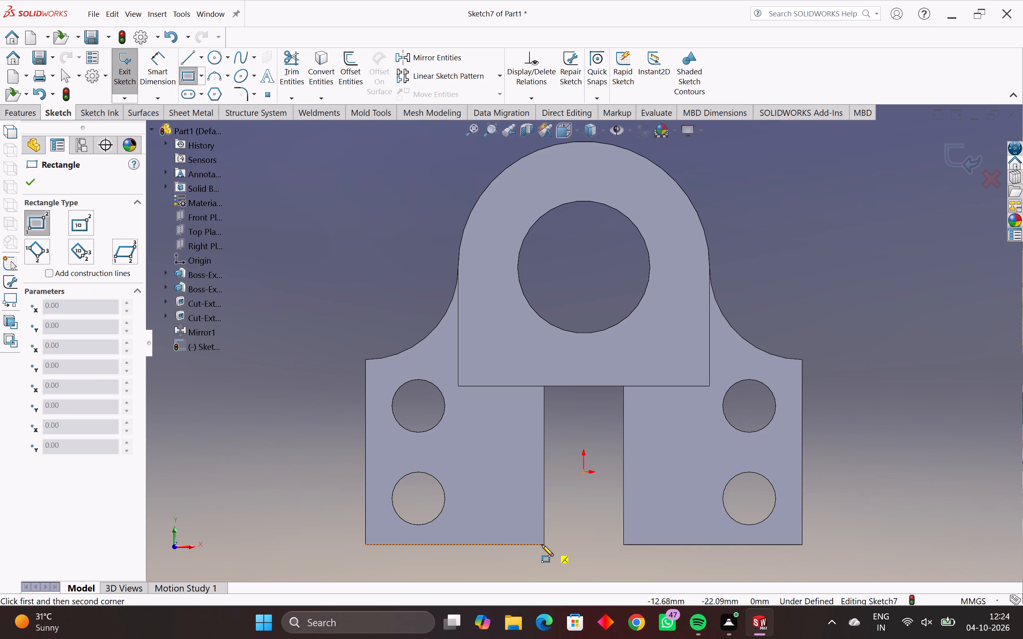
click(544, 546)
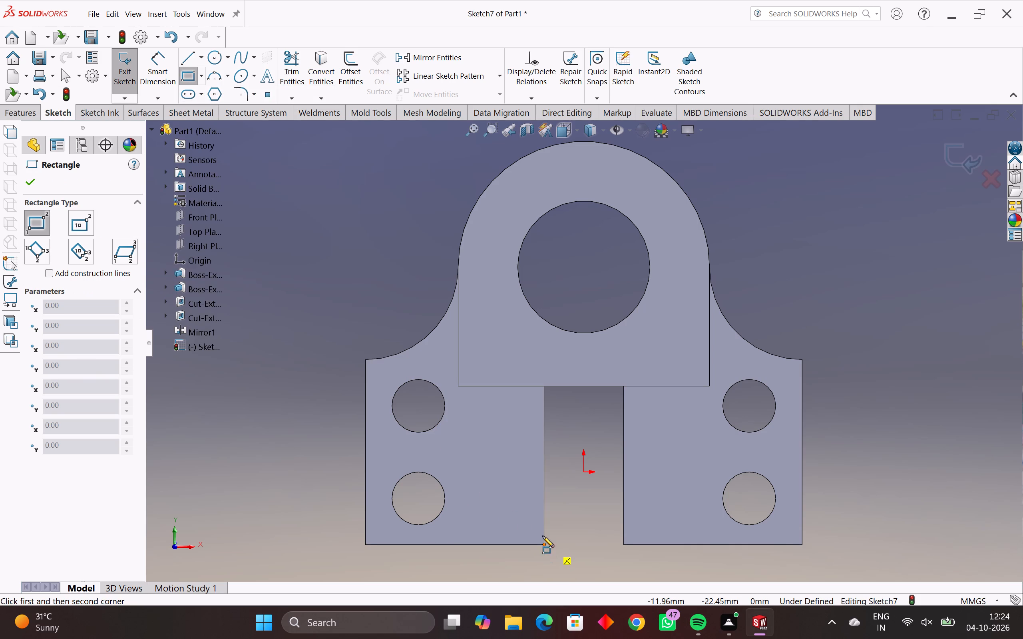
click(490, 386)
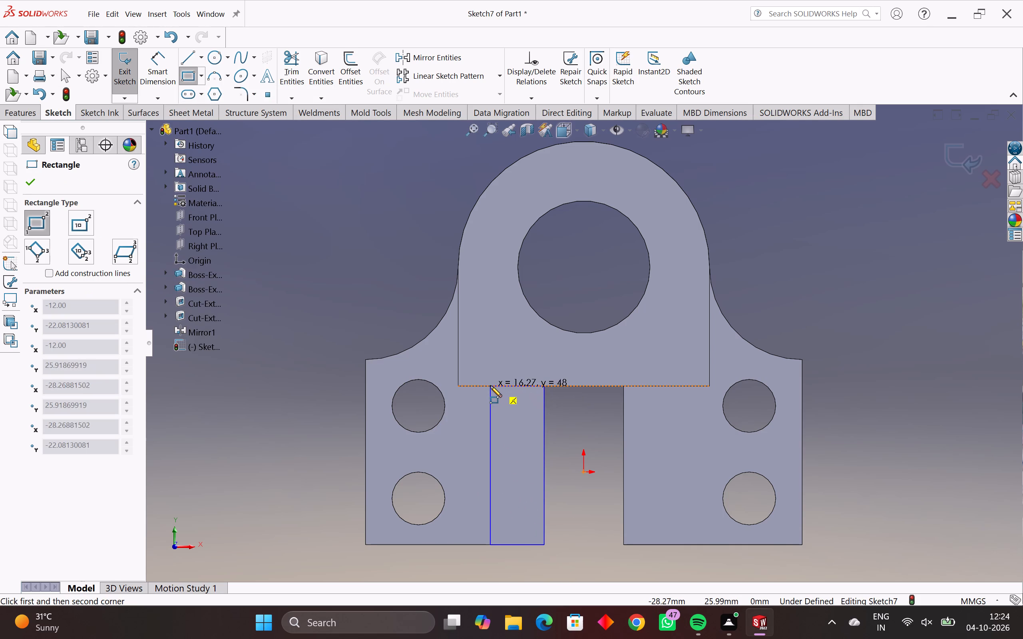
key(Escape)
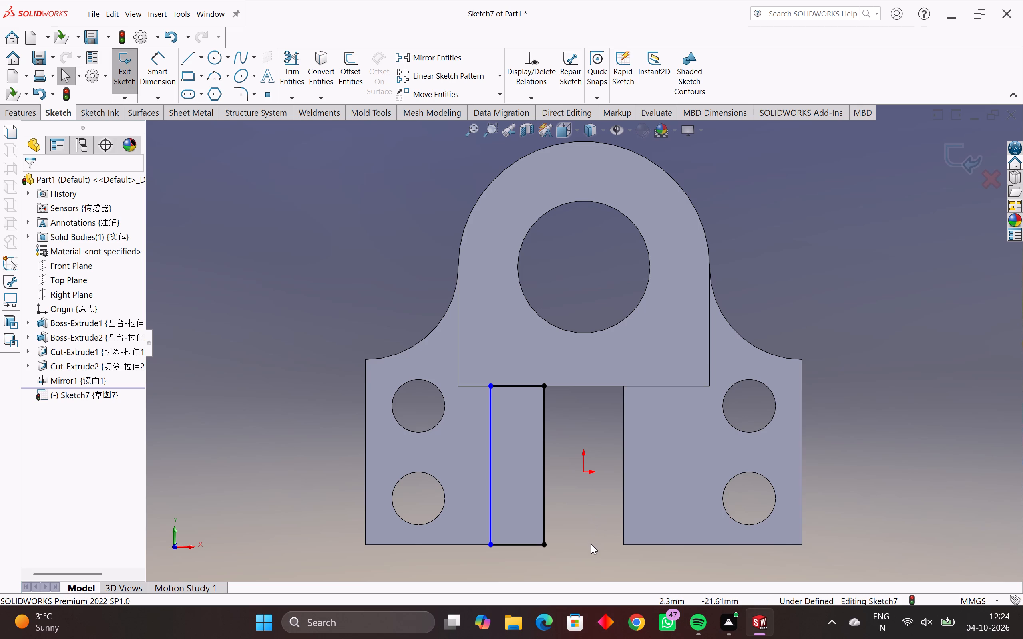
Dimension the rectangle's bottom line and set its width to 18 mm.
scroll(575, 573, down, 1)
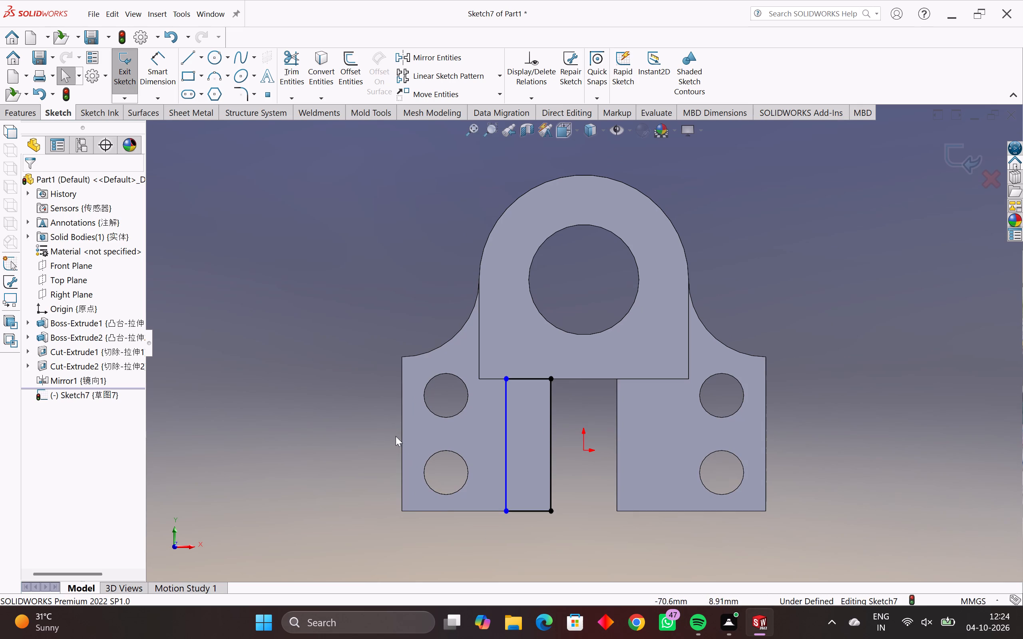
click(165, 83)
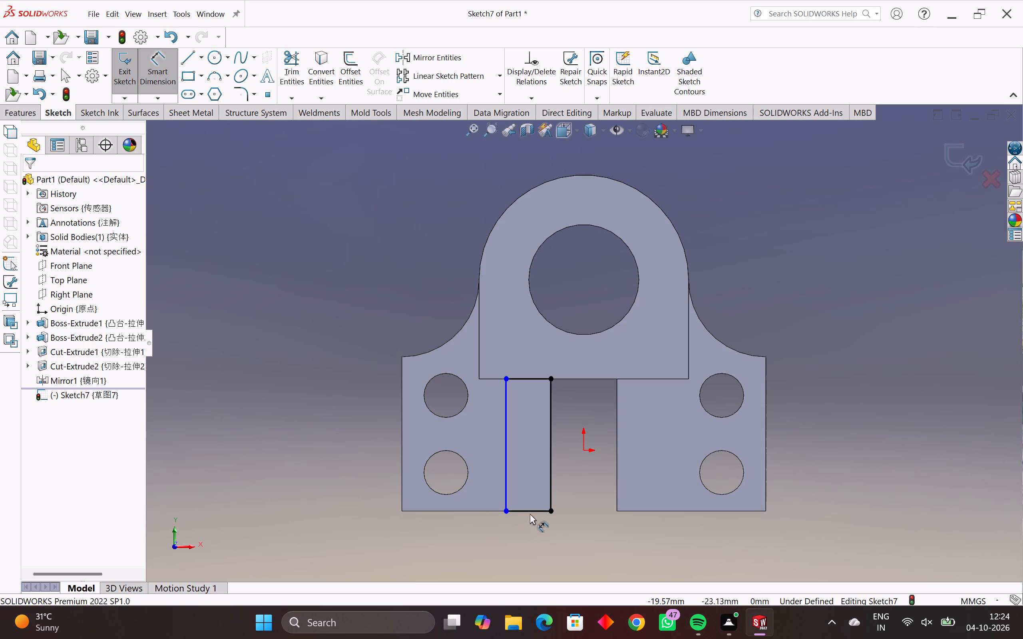
click(530, 510)
click(527, 528)
text(18)
key(Return)
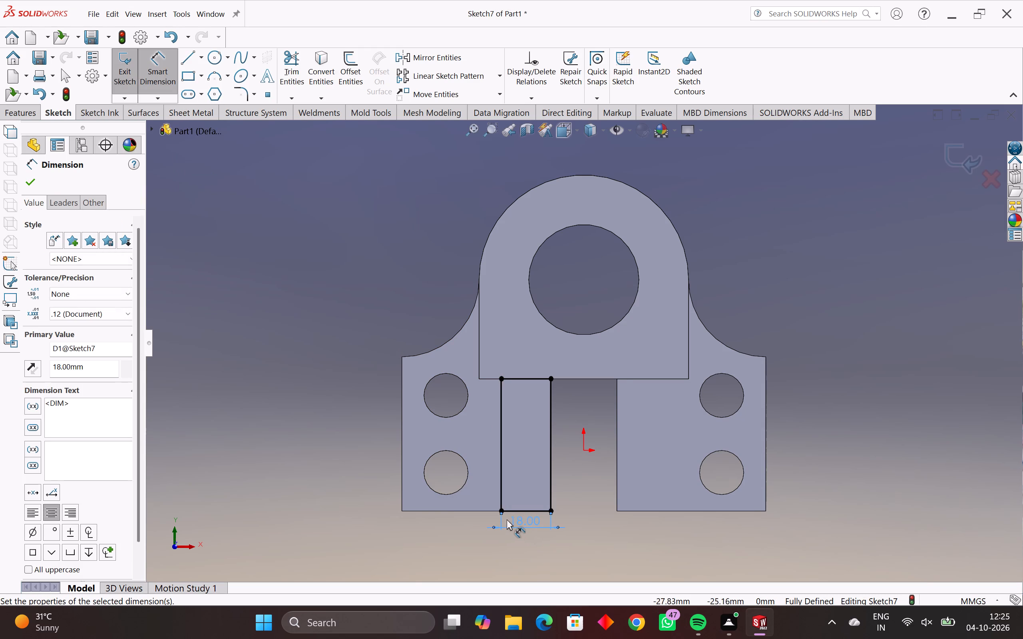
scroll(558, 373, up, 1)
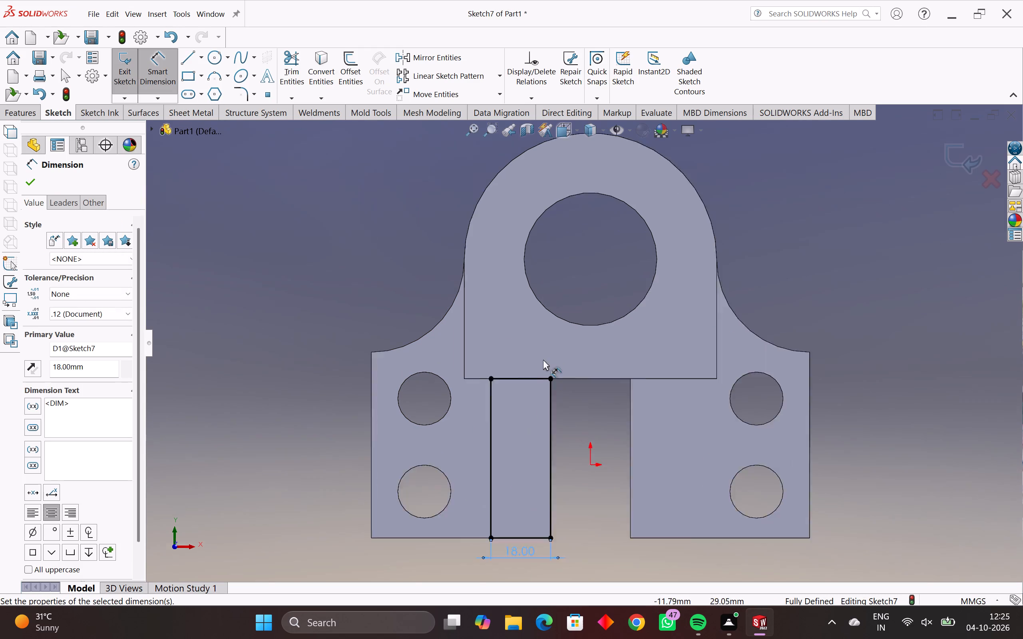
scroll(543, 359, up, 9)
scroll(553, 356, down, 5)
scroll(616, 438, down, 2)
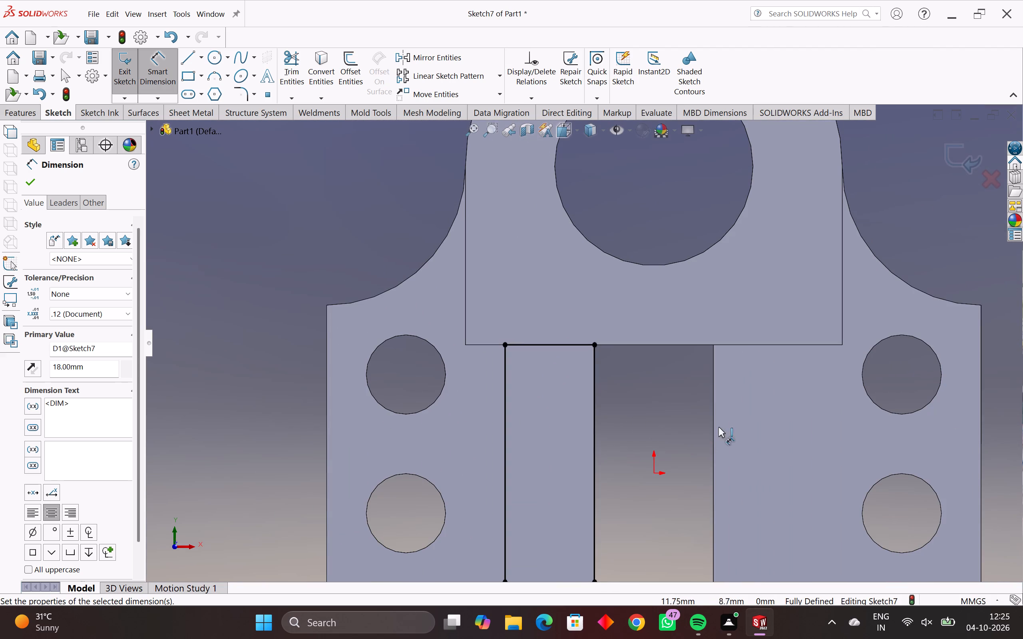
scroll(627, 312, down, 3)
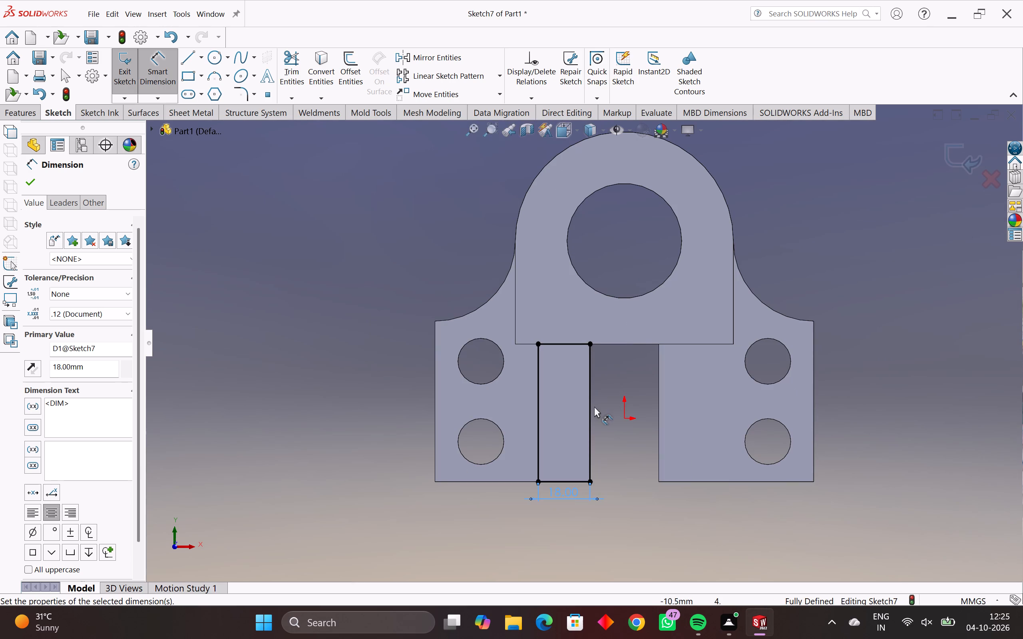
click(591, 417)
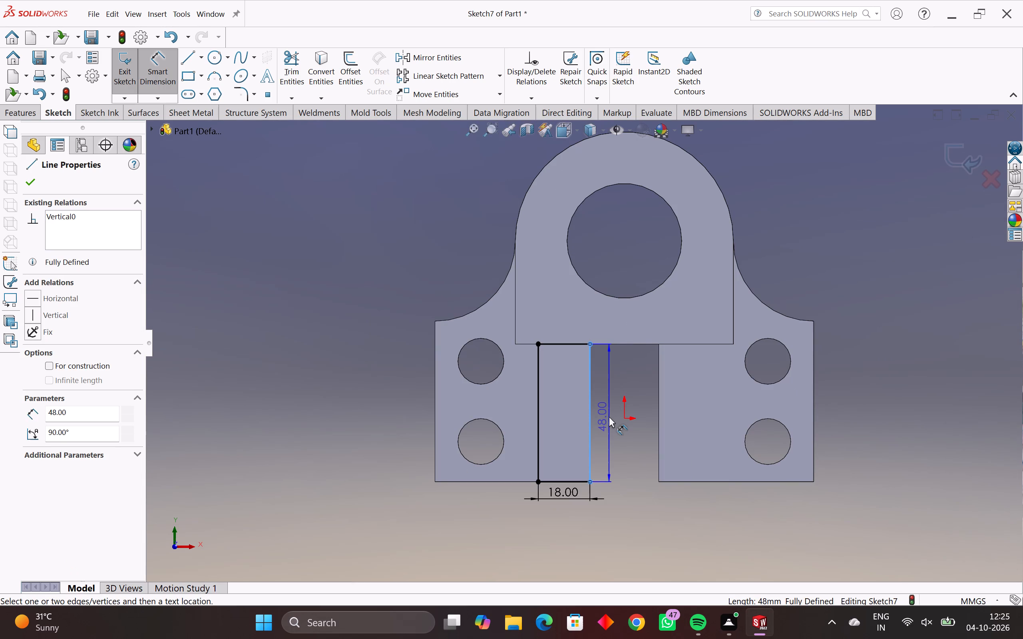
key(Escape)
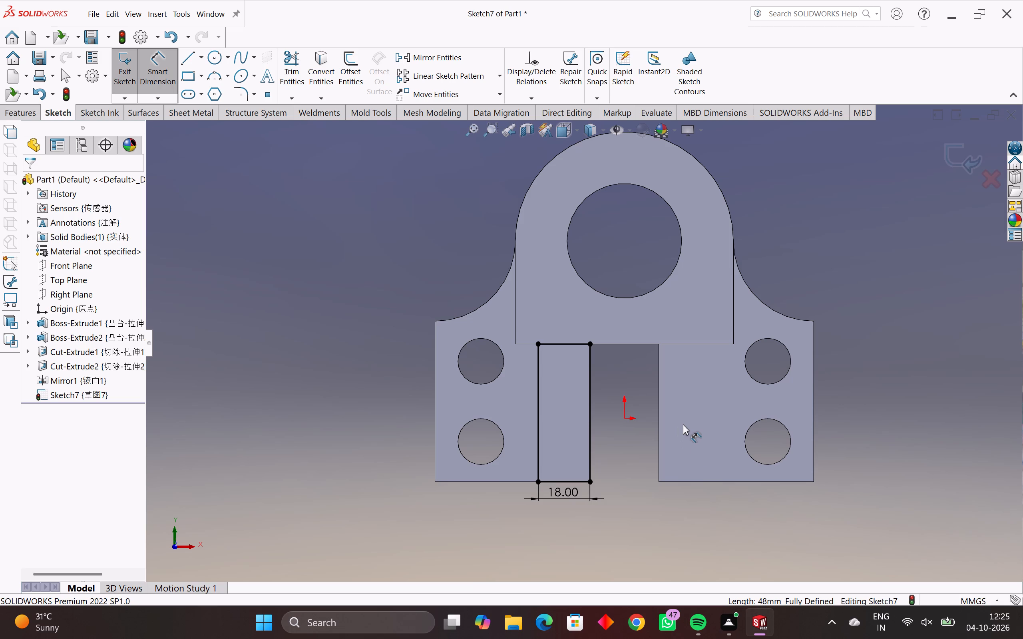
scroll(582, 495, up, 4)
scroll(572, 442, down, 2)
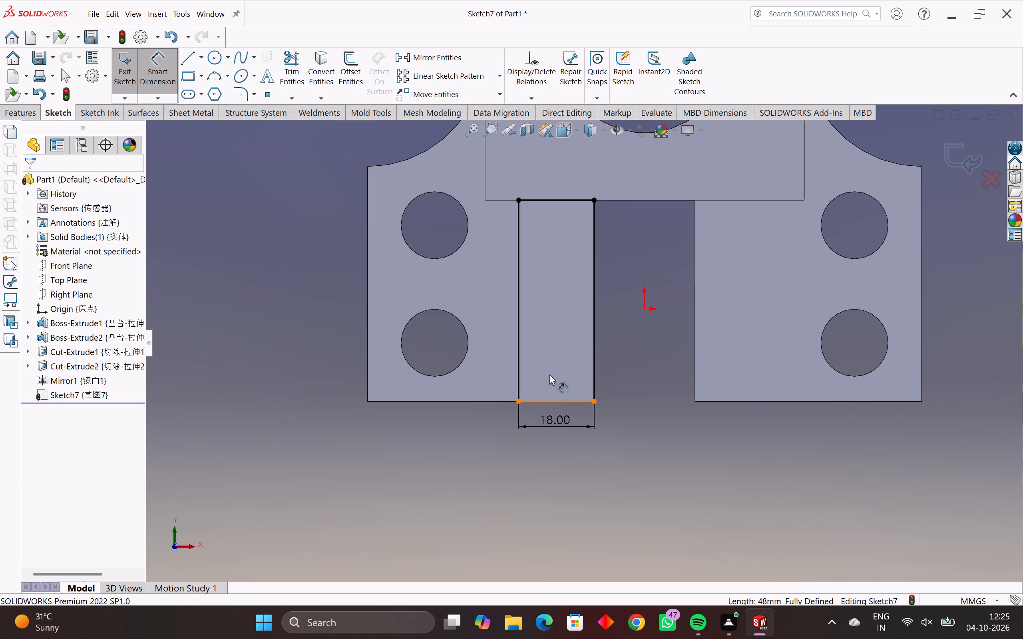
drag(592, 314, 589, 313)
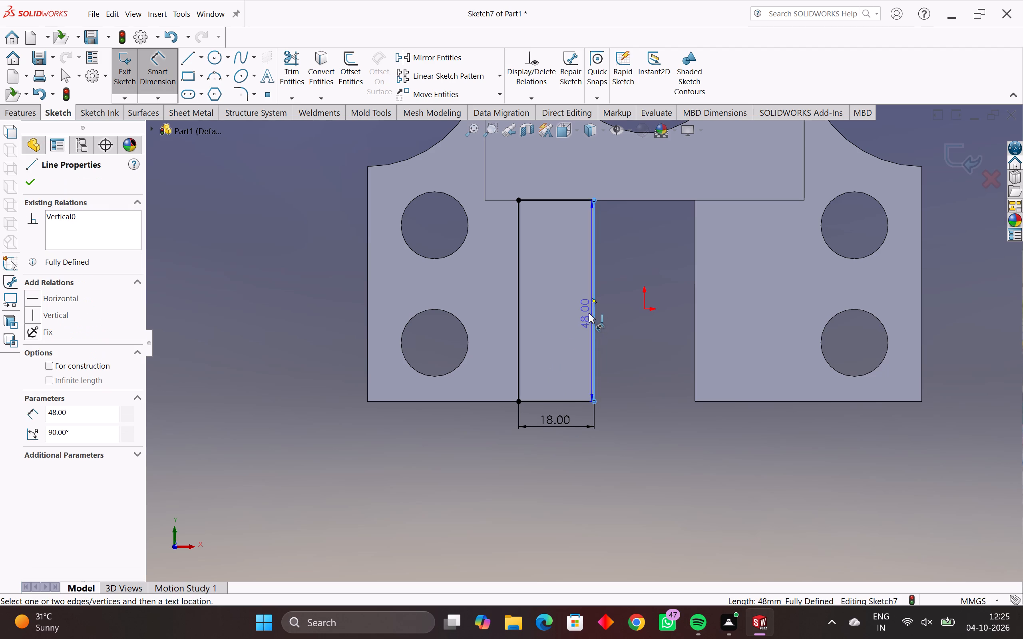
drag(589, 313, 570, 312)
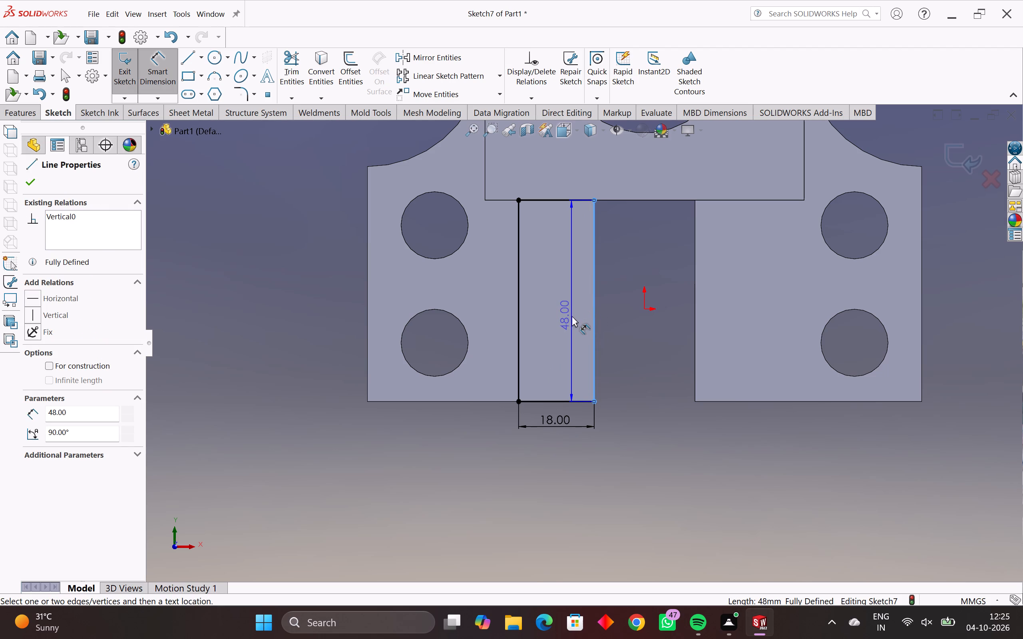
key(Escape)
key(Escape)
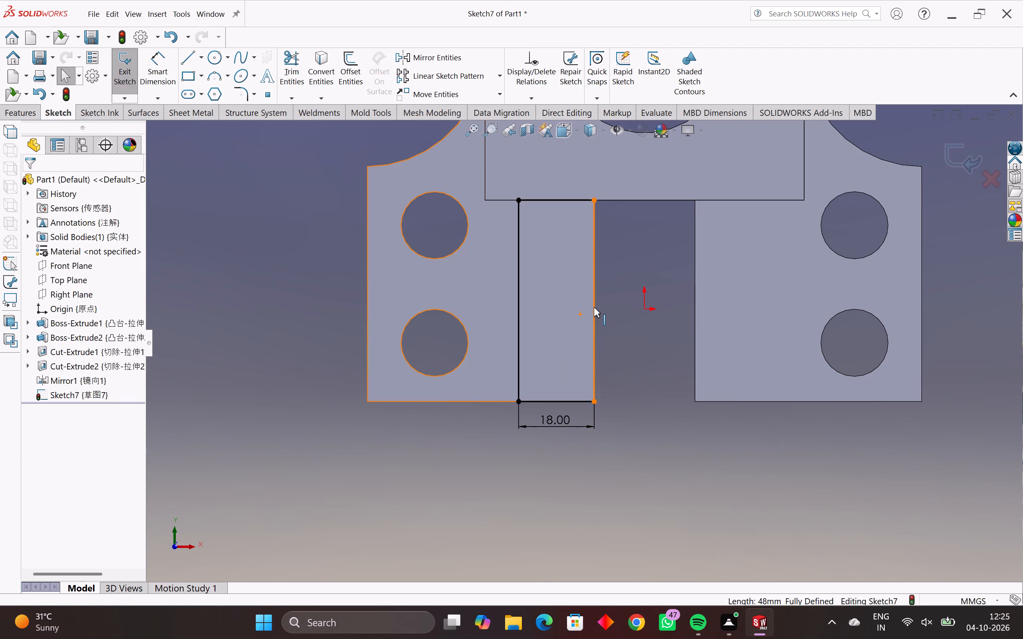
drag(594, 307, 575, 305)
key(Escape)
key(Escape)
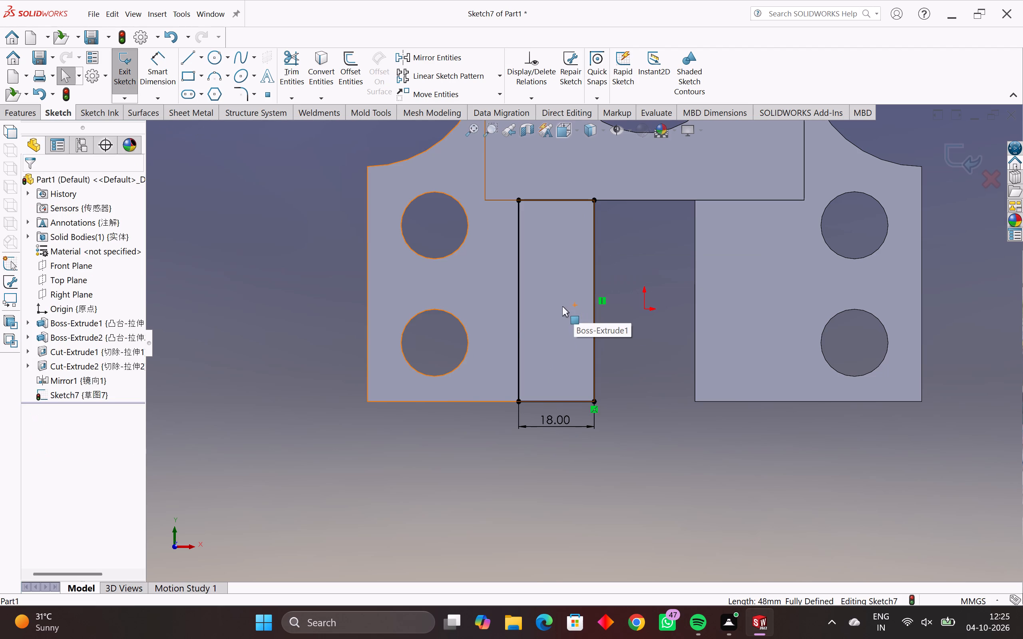
Examine the 18 mm wide rectangle's four lines and how they lie on the left plate below the boss.
middle_drag(552, 314, 557, 311)
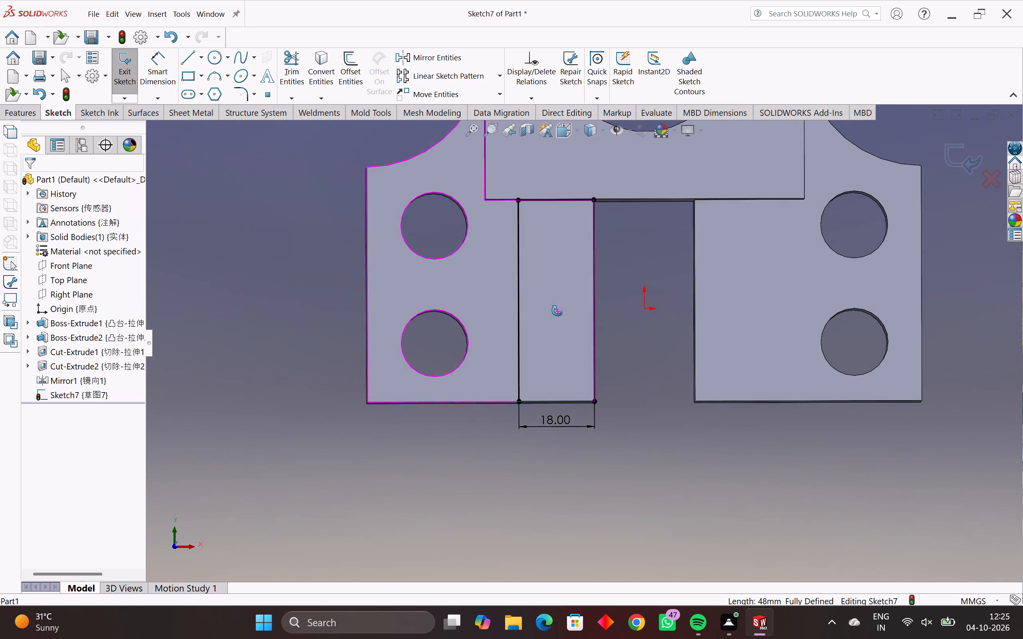
middle_drag(557, 311, 561, 312)
scroll(561, 312, up, 1)
key(Escape)
key(Escape)
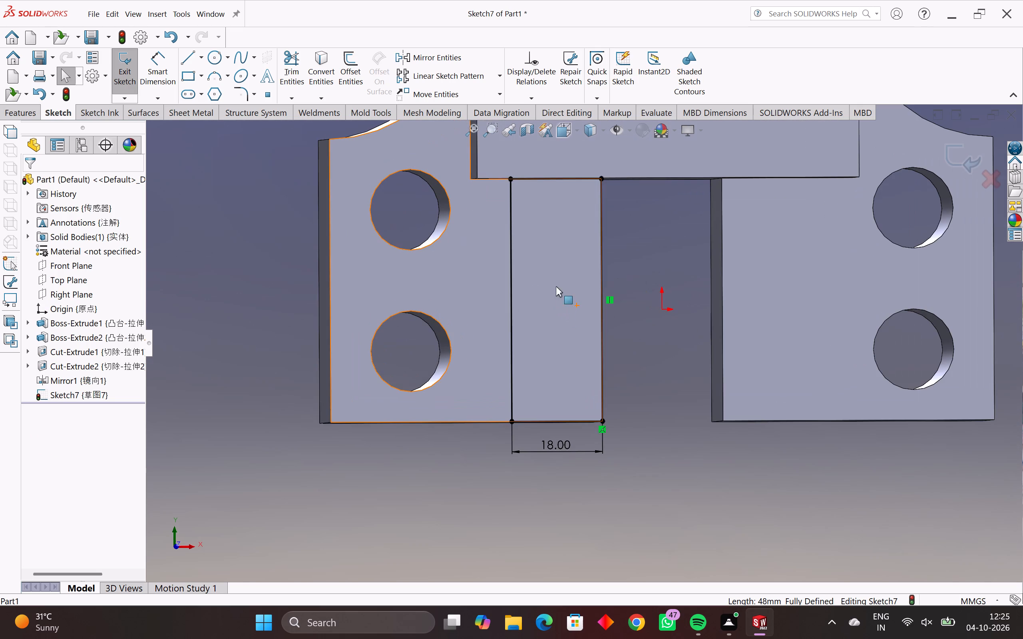
scroll(598, 429, up, 4)
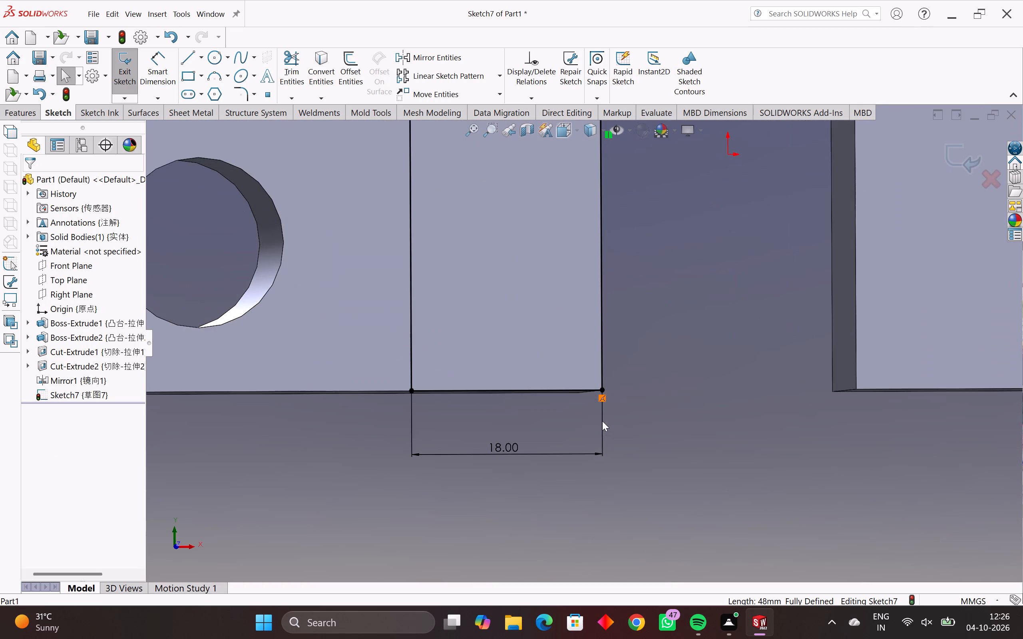
scroll(603, 411, up, 7)
scroll(586, 328, down, 6)
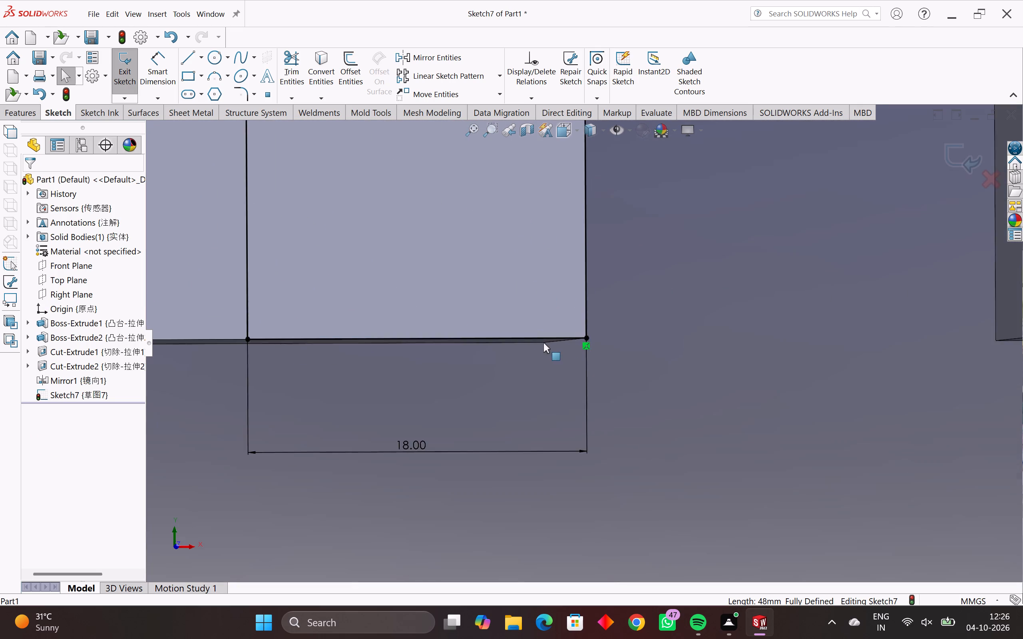
scroll(543, 343, down, 3)
scroll(470, 316, down, 4)
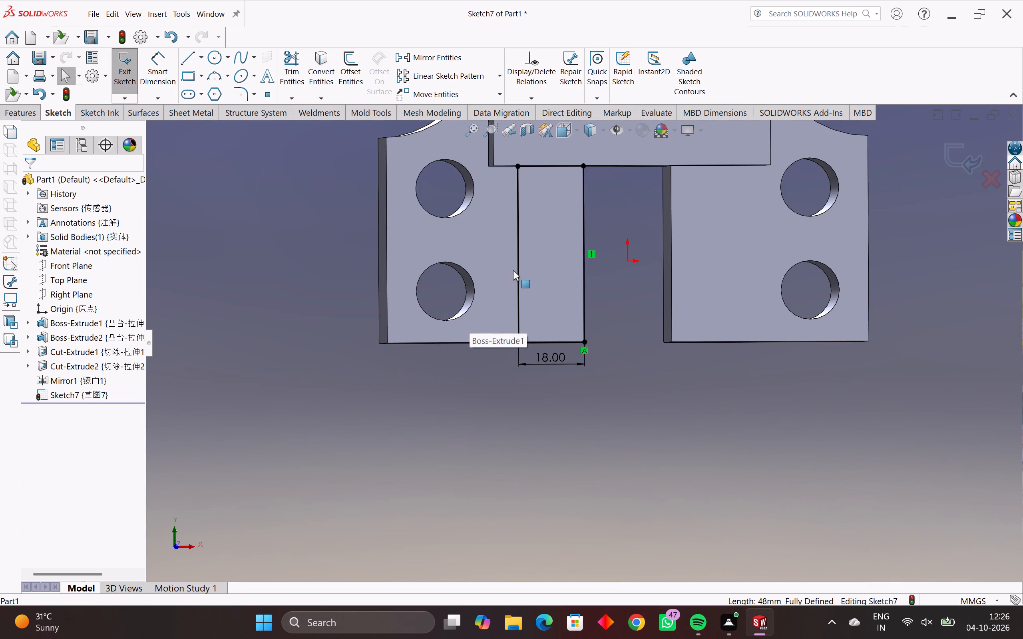
click(518, 276)
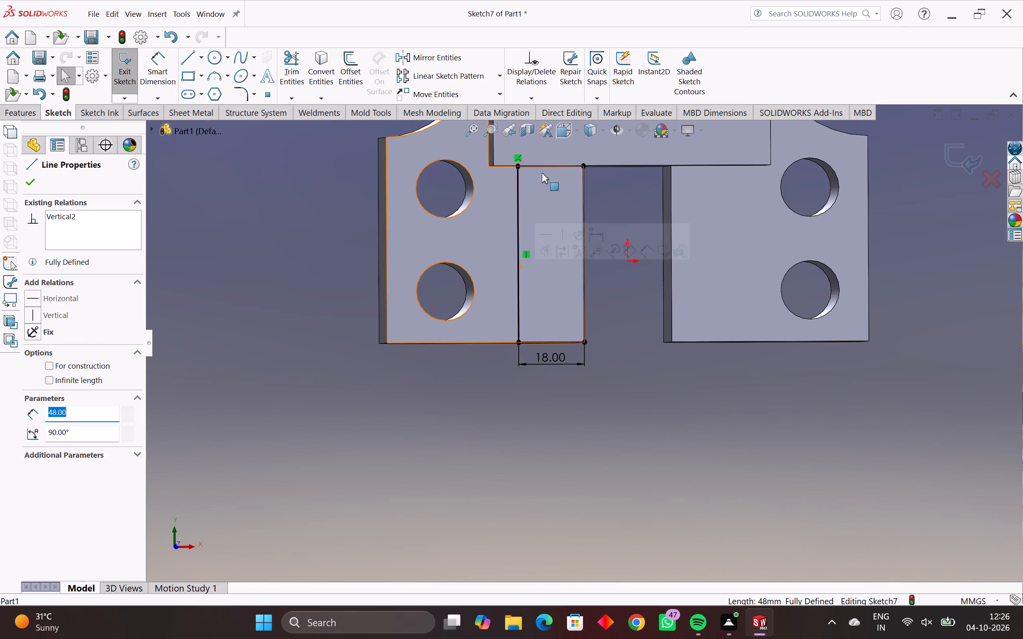
click(543, 166)
key(Escape)
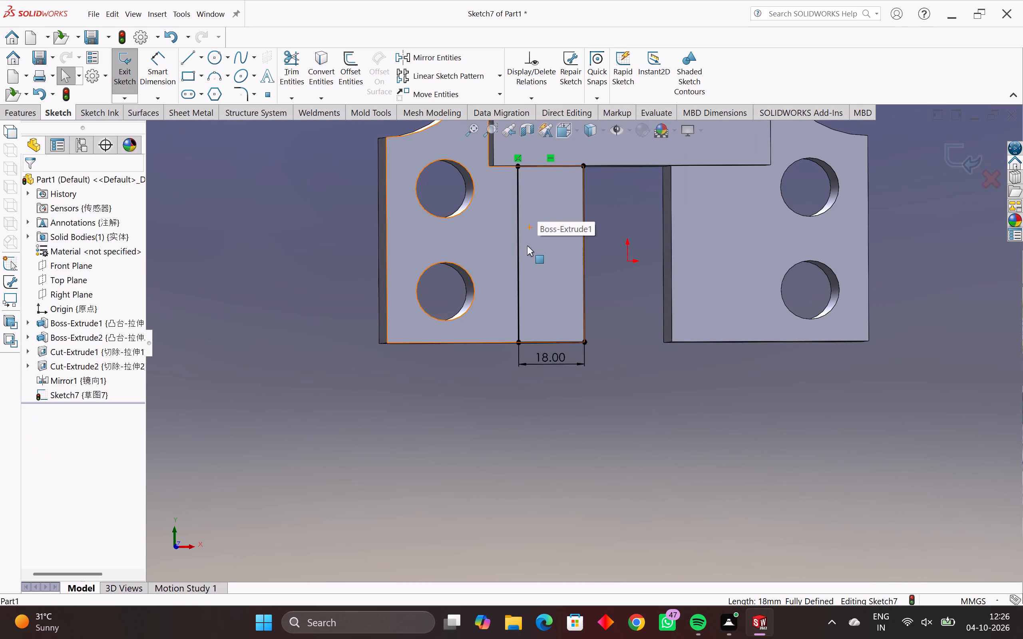
ctrl+click(519, 250)
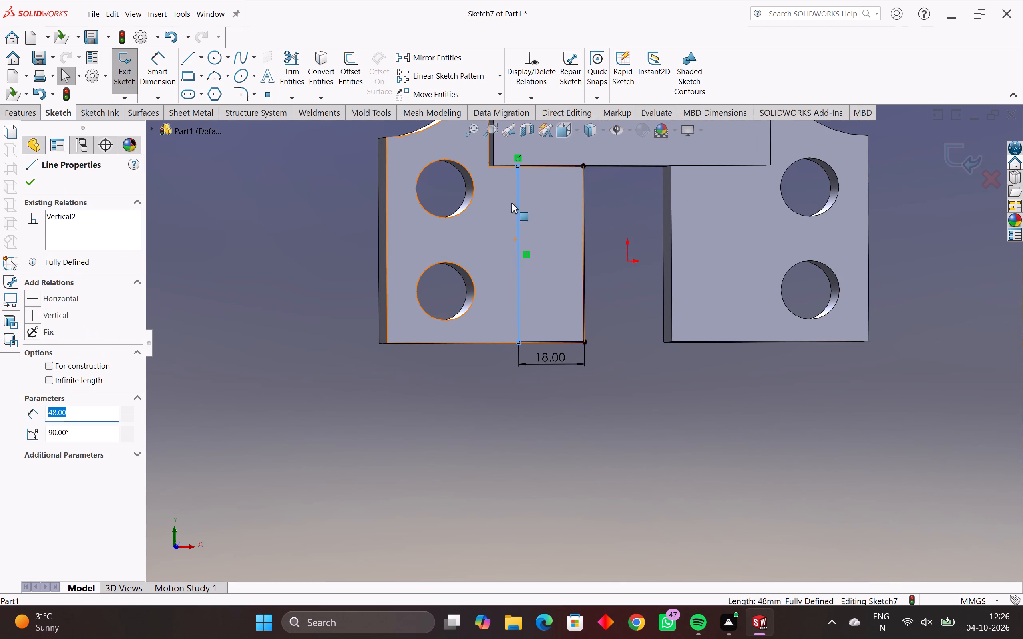
ctrl+click(545, 165)
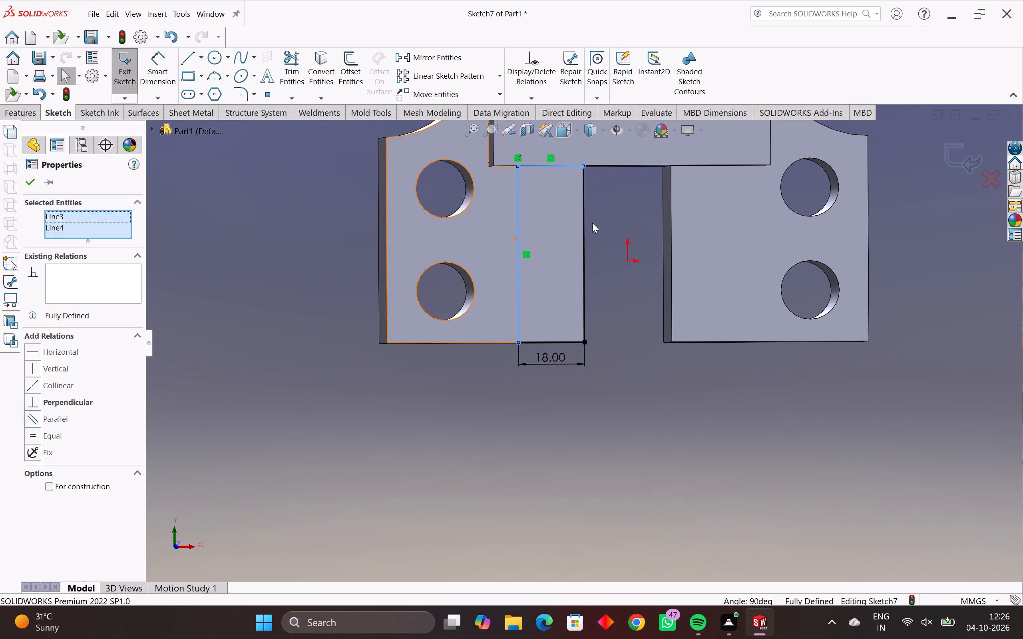
ctrl+click(583, 235)
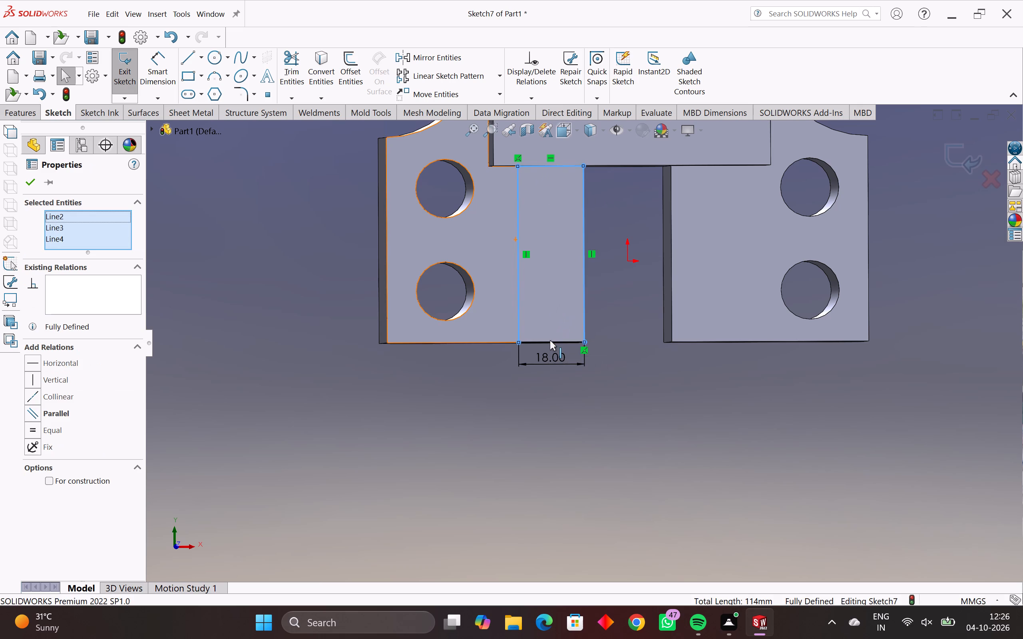
ctrl+click(550, 340)
middle_drag(554, 281, 525, 281)
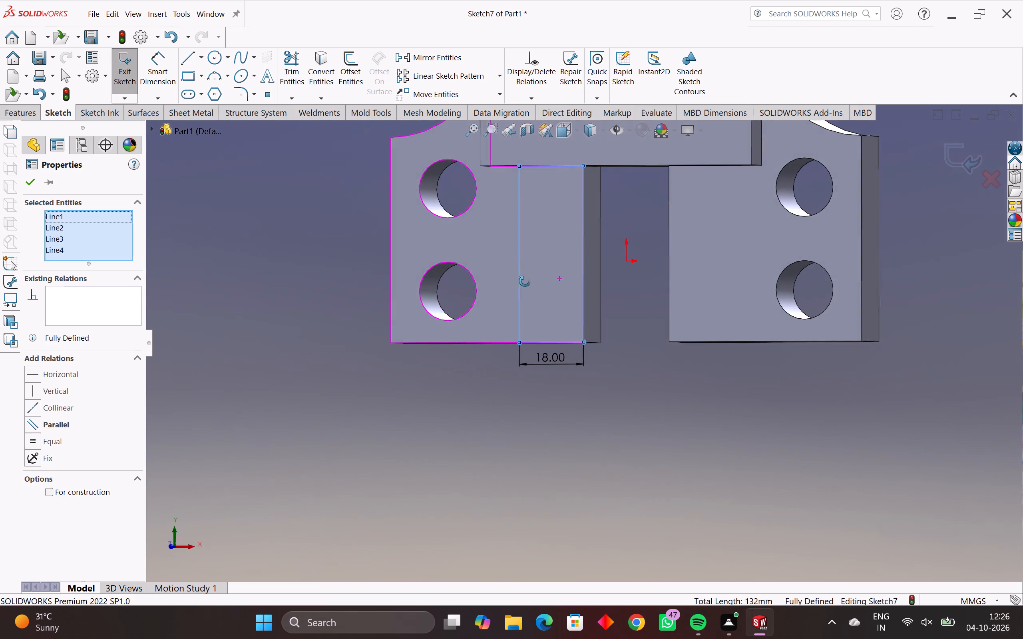
middle_drag(525, 281, 546, 281)
drag(553, 285, 527, 284)
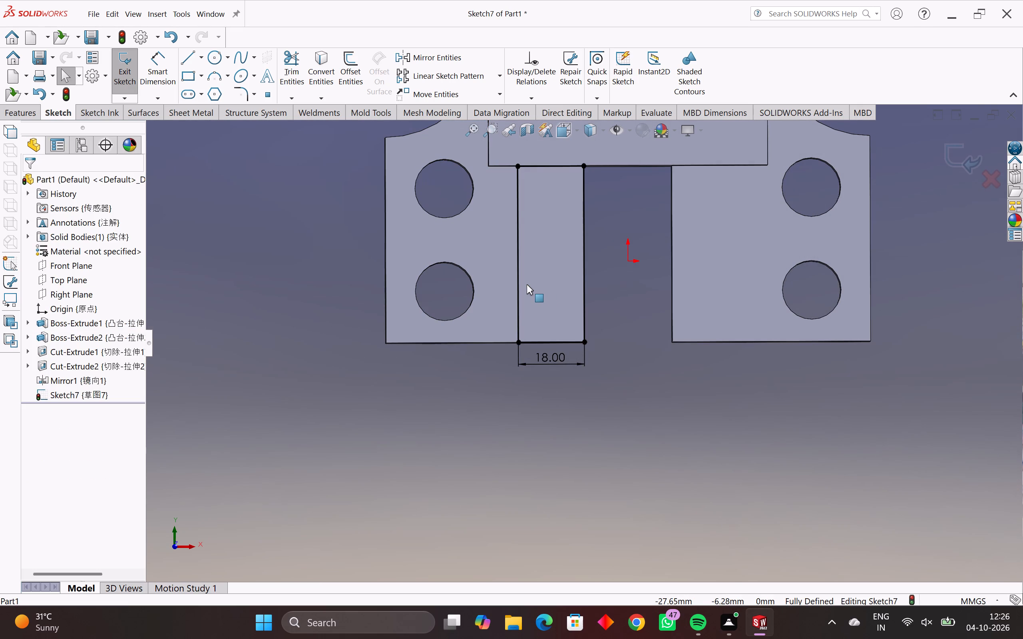
key(Escape)
key(Escape)
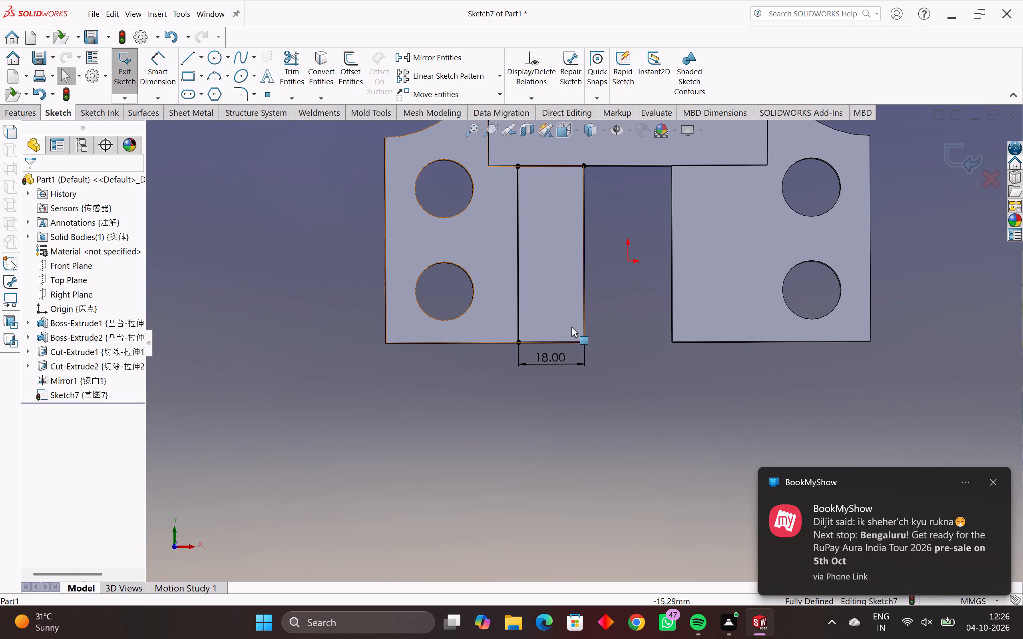
Undo the rectangle's width dimension and the rectangle itself, keeping the sketch on the left plate open.
key(ctrl+z)
key(ctrl+z)
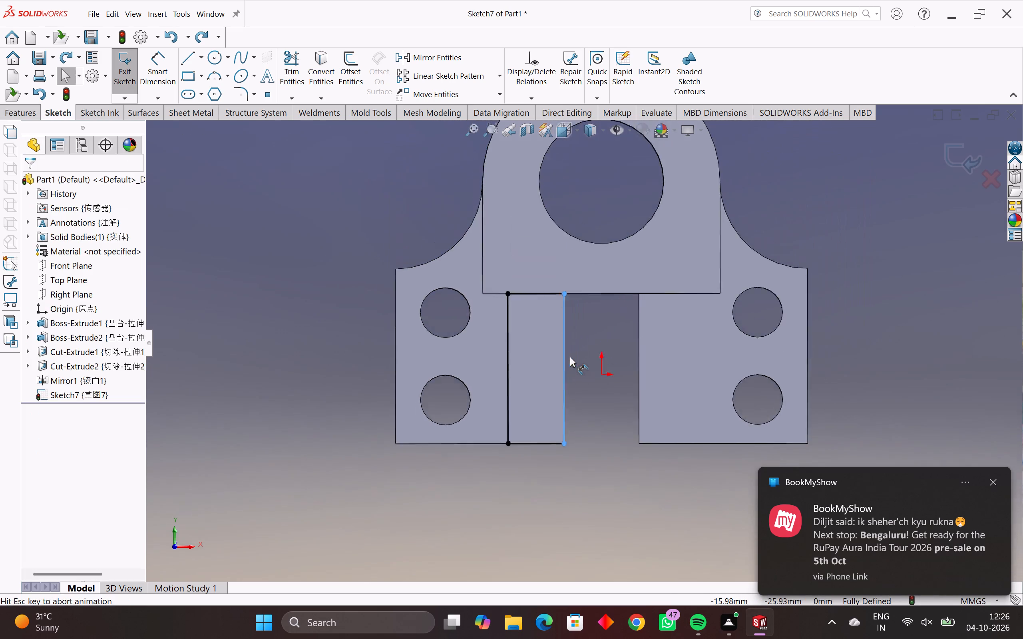
key(ctrl+z)
key(ctrl+z)
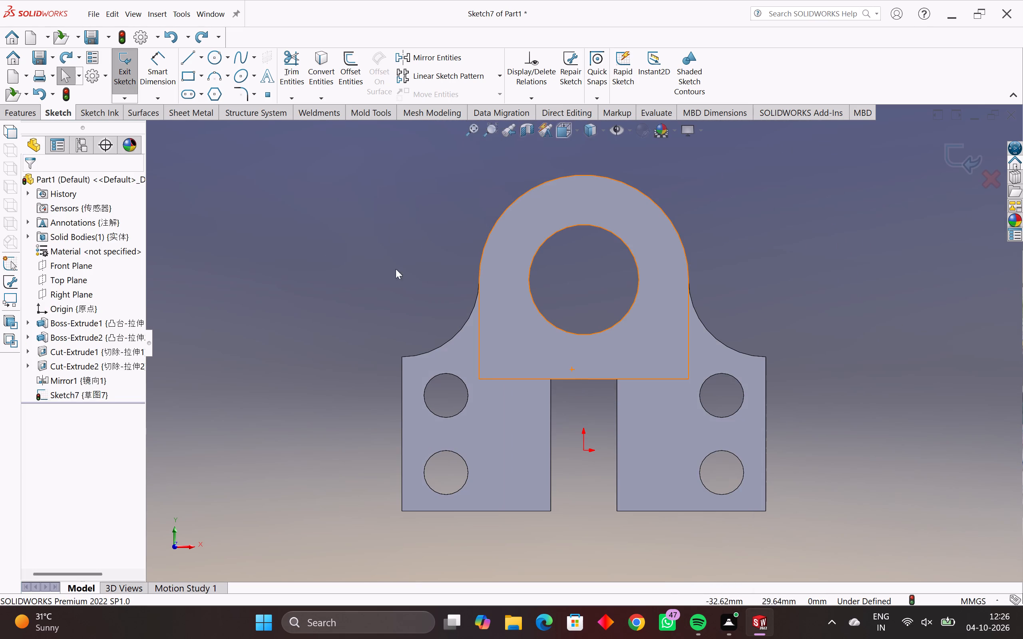
Sketch a corner rectangle about 11 mm wide and 48 mm high from the left plate's bottom edge, off its inner corner, up to the boss's bottom edge.
click(190, 75)
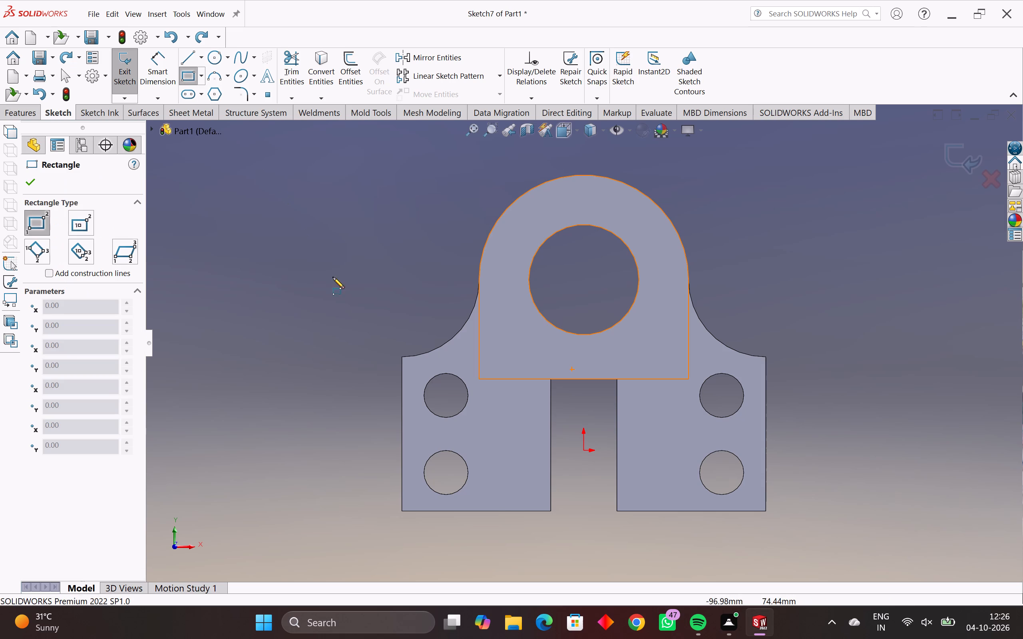
click(519, 512)
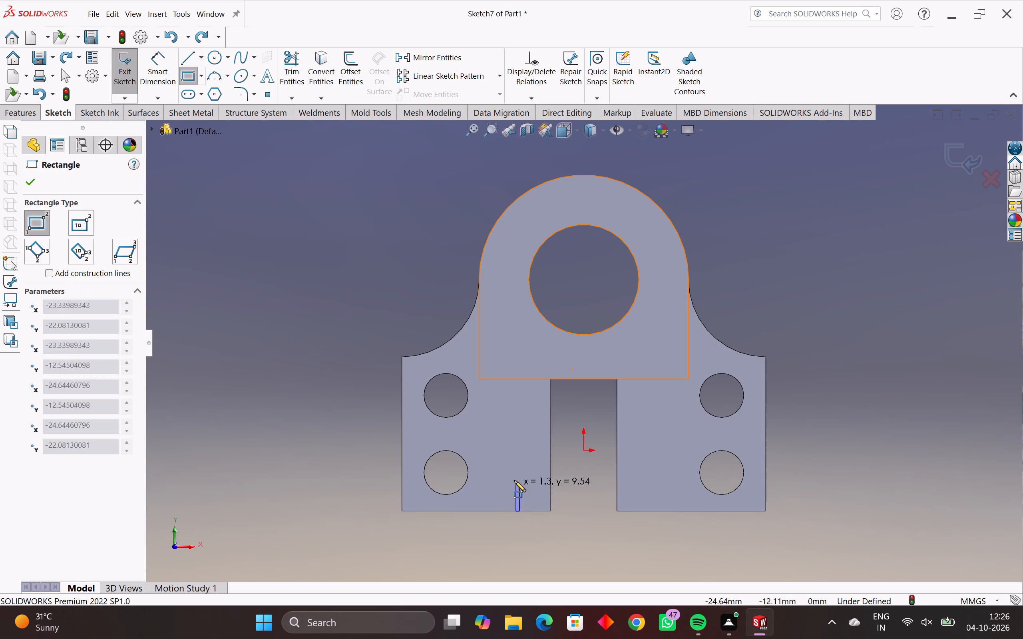
click(490, 380)
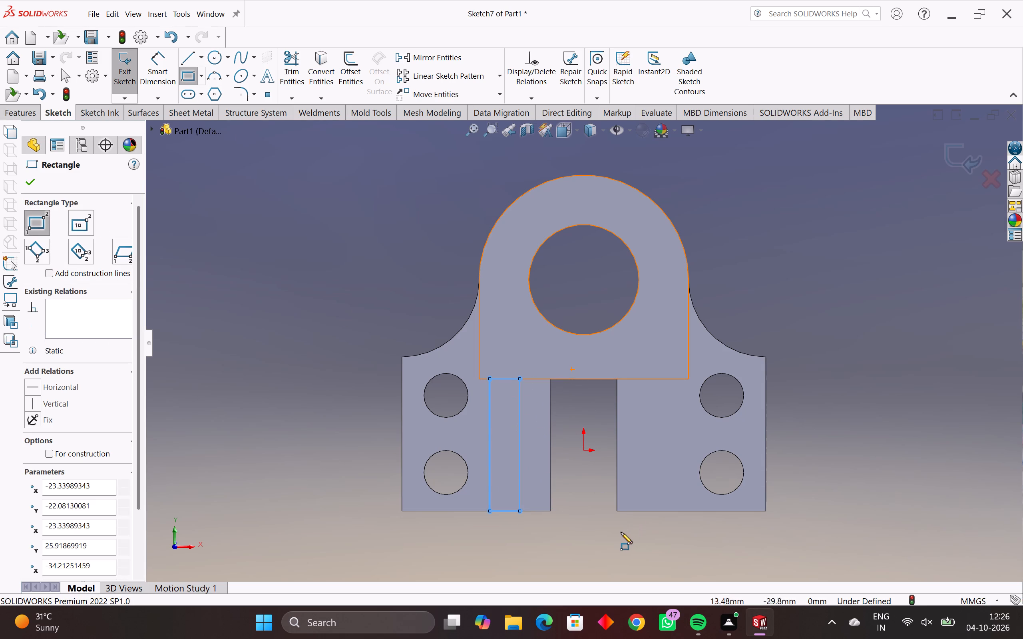
key(Escape)
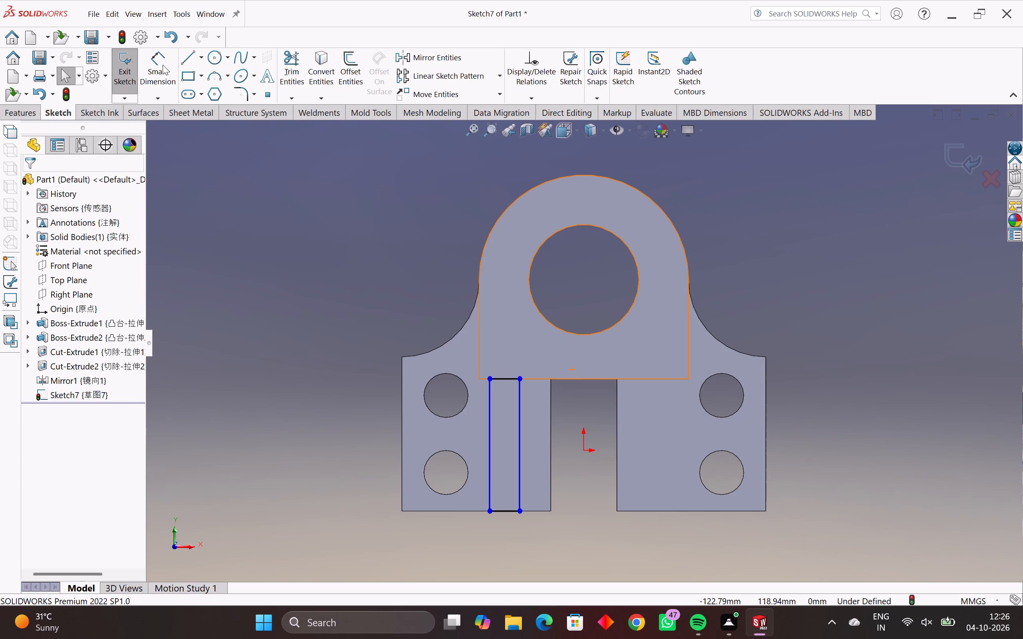
Dimension the gap from the rectangle's lower inner corner to the left plate's lower inner corner as 4 mm.
click(158, 60)
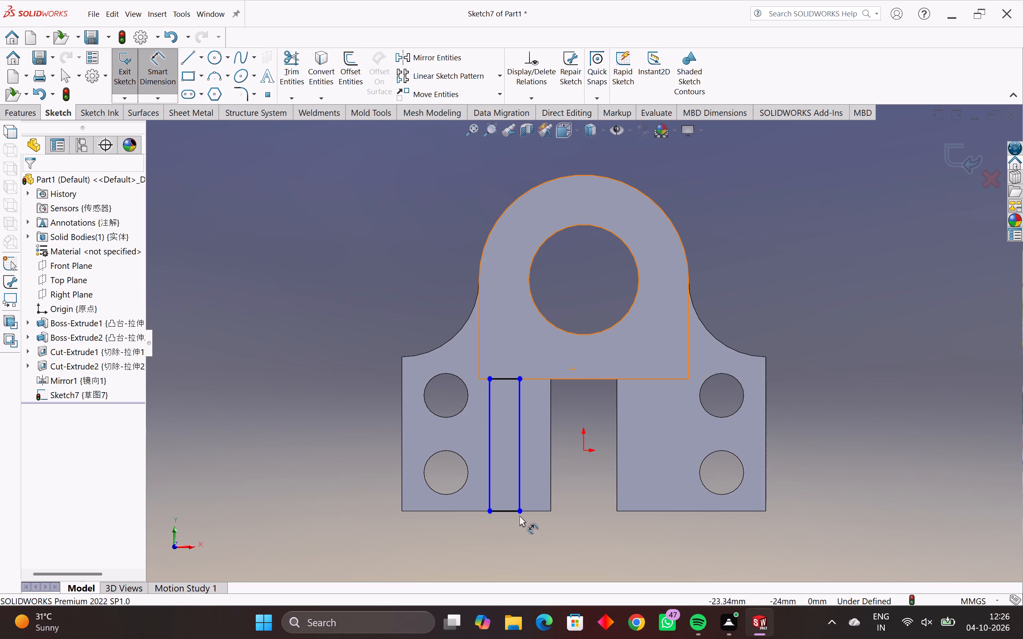
click(518, 510)
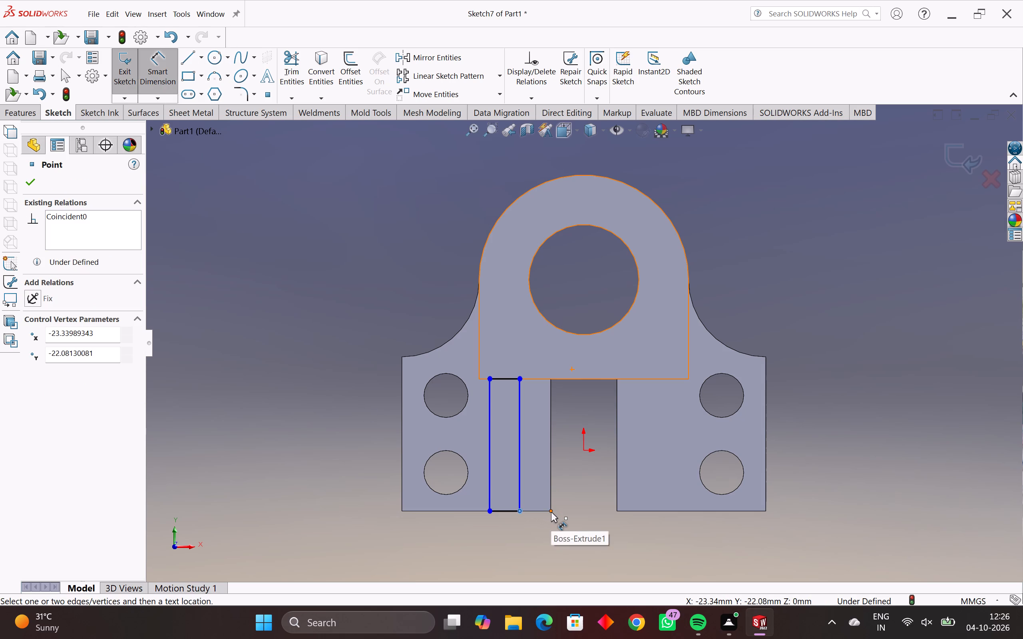
click(551, 512)
click(541, 531)
key(4)
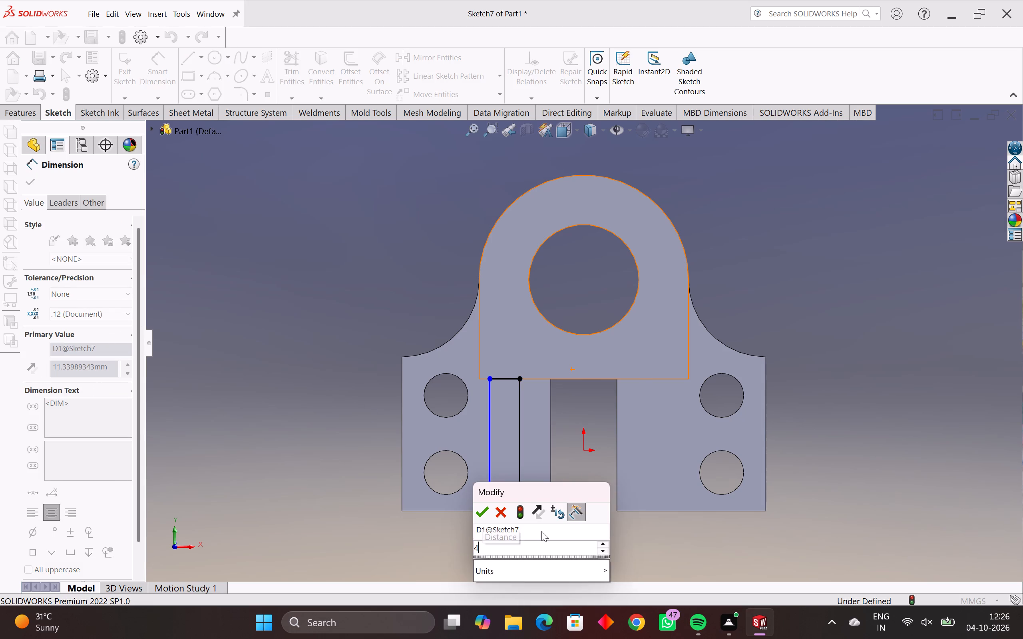
key(Return)
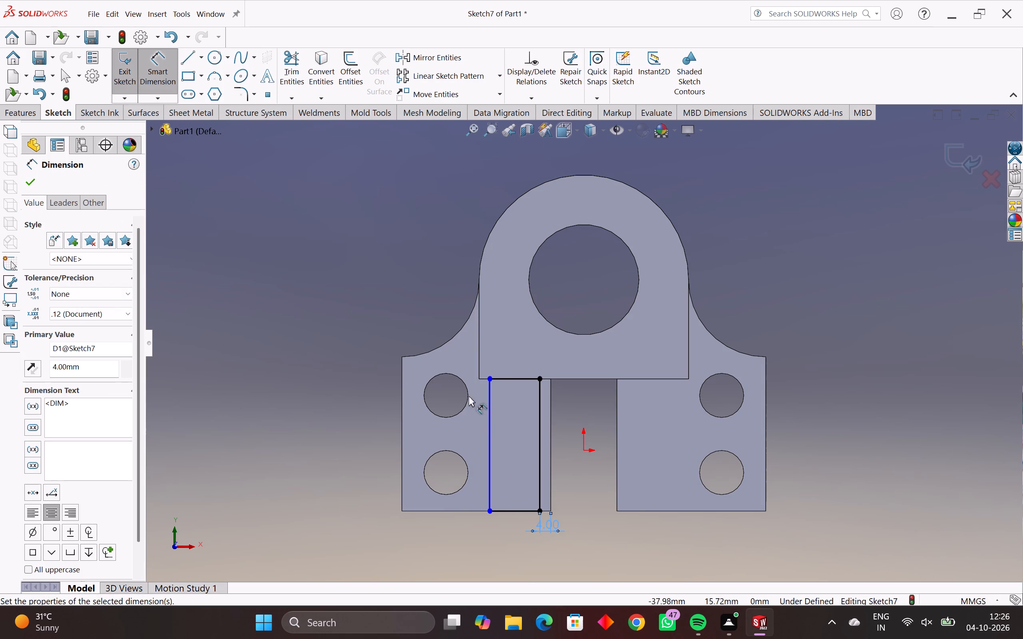
Dimension the rectangle's bottom line and set its width to 18 mm.
click(505, 512)
click(504, 532)
text(18)
key(Return)
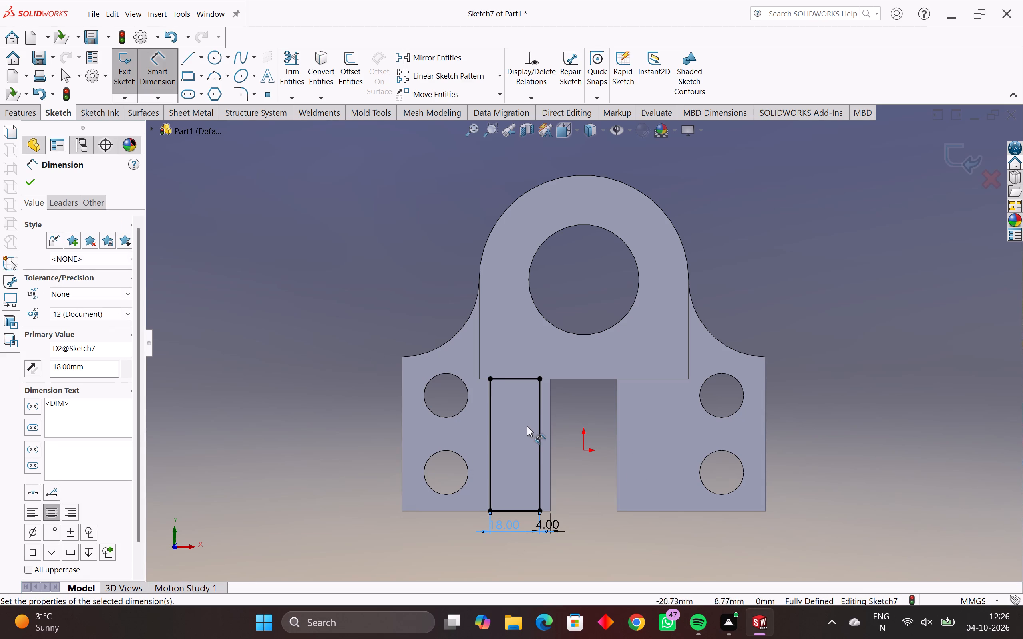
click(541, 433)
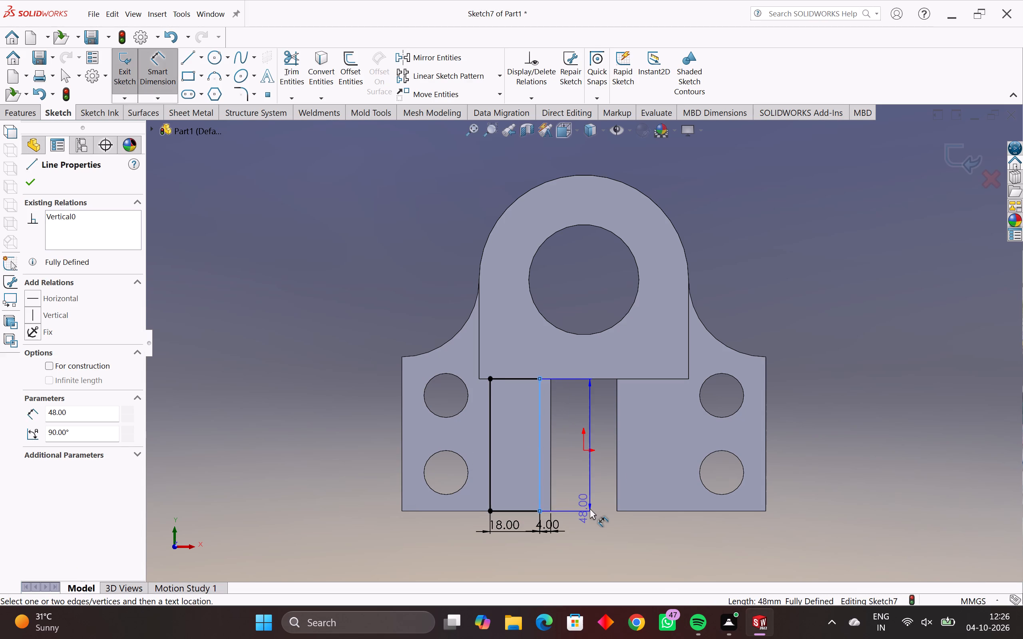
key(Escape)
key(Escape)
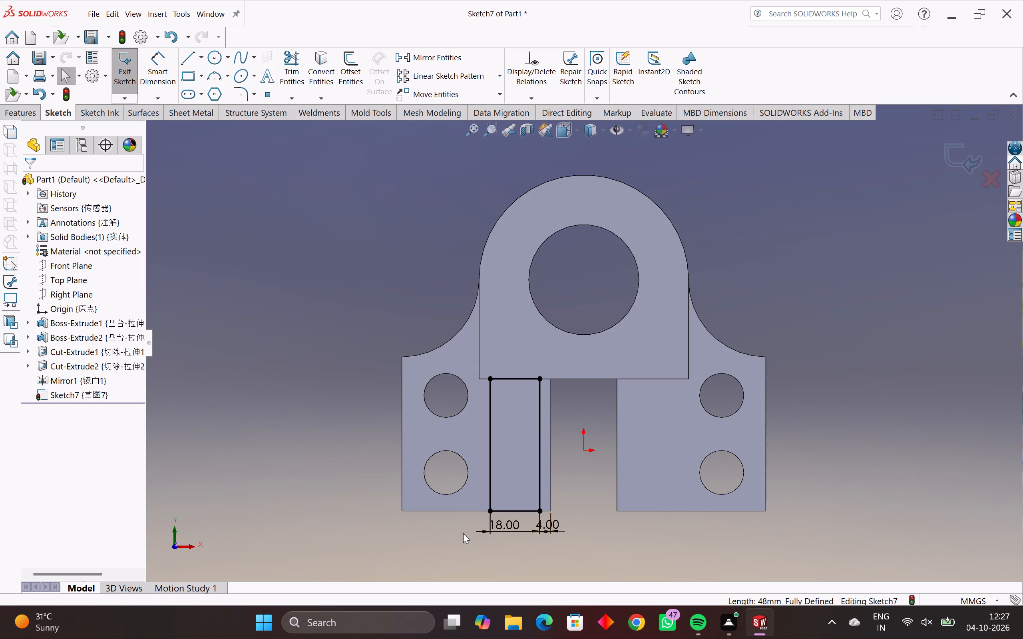
Extrude the 18 mm wide rectangle as a blind boss 32 mm forward from the left plate's front face, merged with the body.
middle_drag(470, 527, 491, 530)
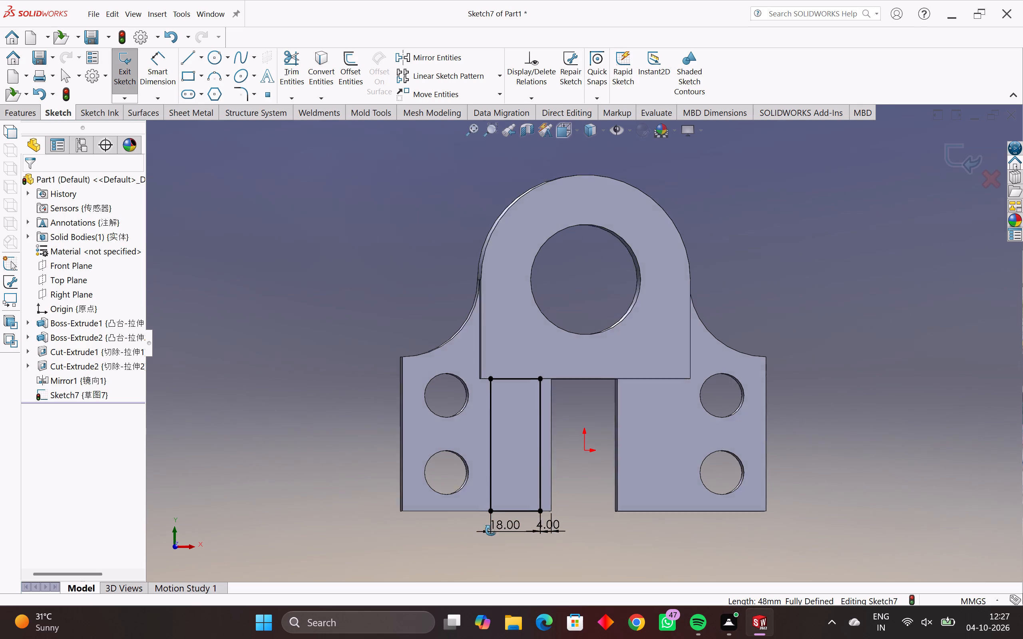
middle_drag(491, 530, 548, 542)
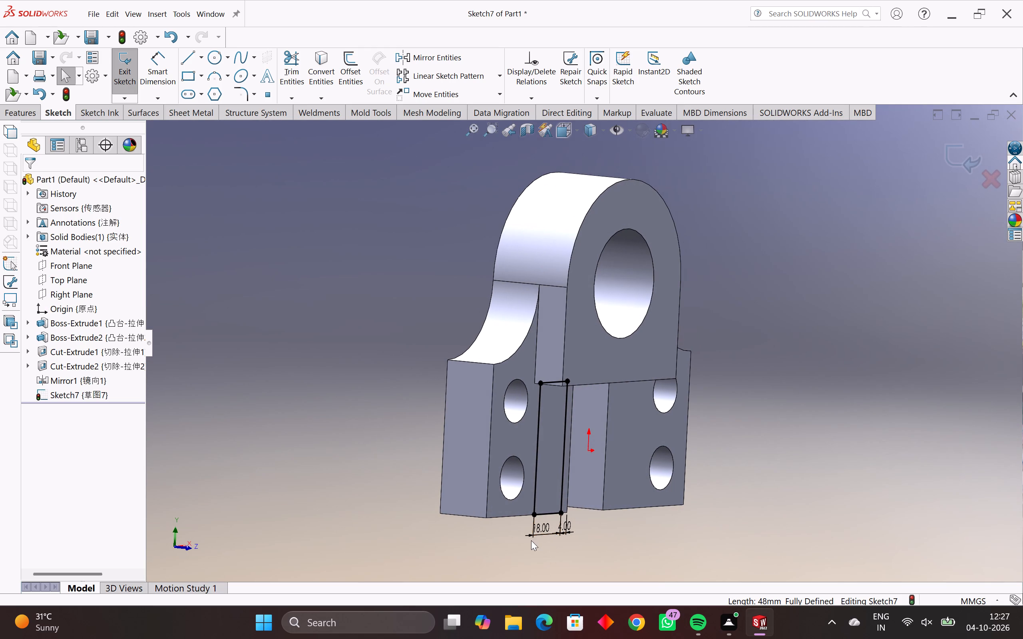
middle_drag(549, 442, 440, 492)
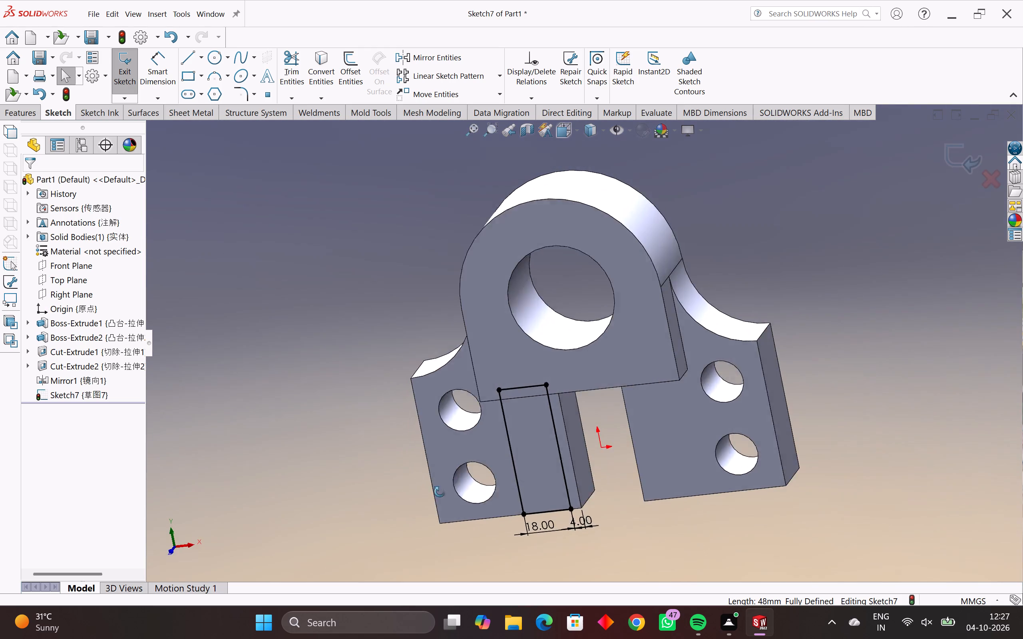
middle_drag(440, 492, 426, 499)
middle_drag(524, 450, 576, 403)
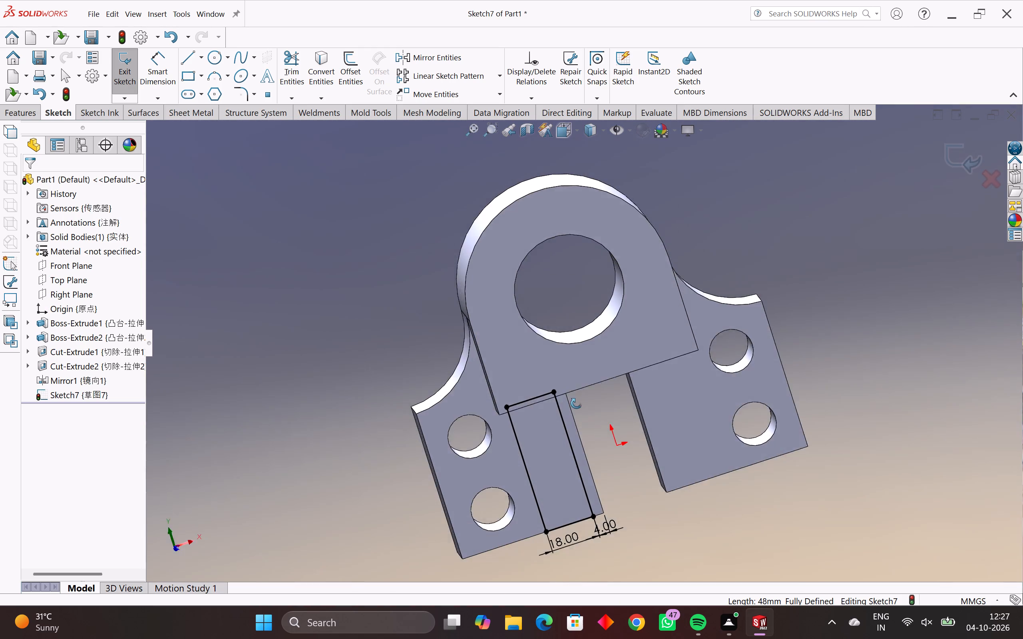
middle_drag(576, 403, 577, 349)
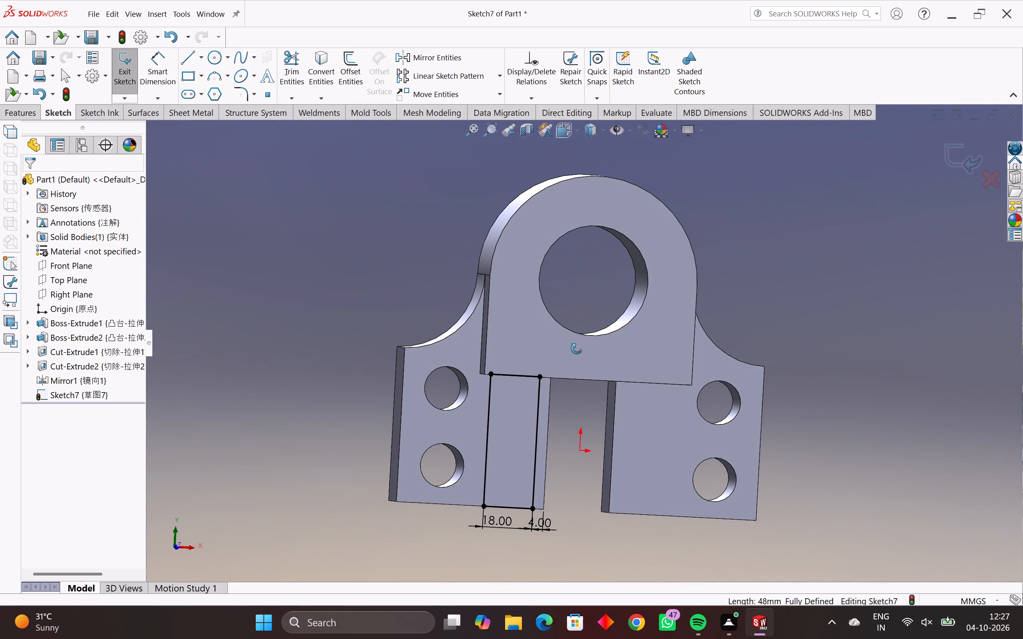
middle_drag(577, 349, 574, 362)
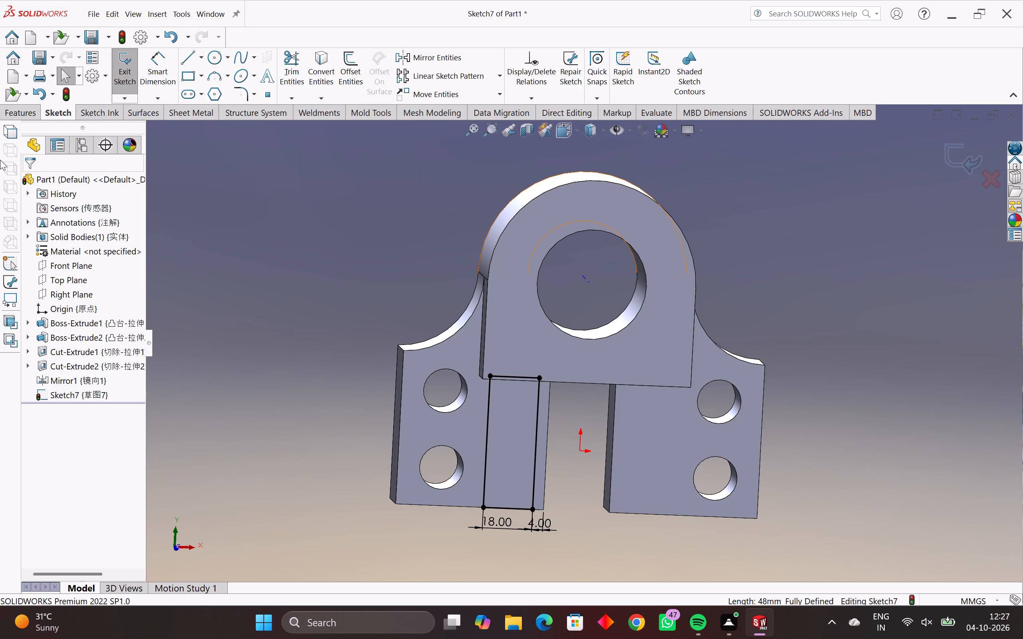
click(31, 113)
click(139, 58)
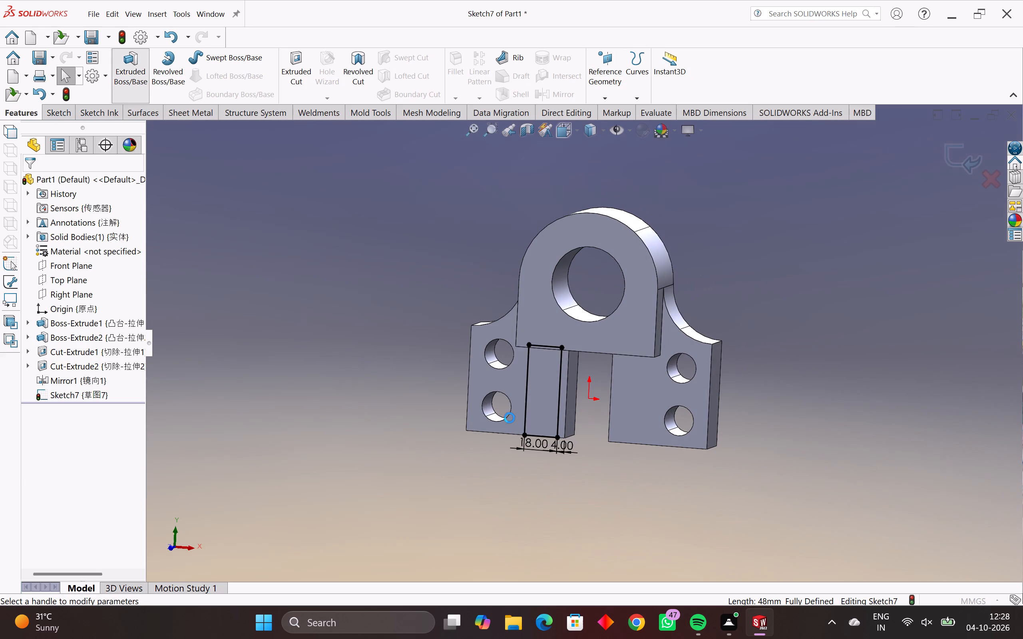
middle_drag(561, 443, 663, 476)
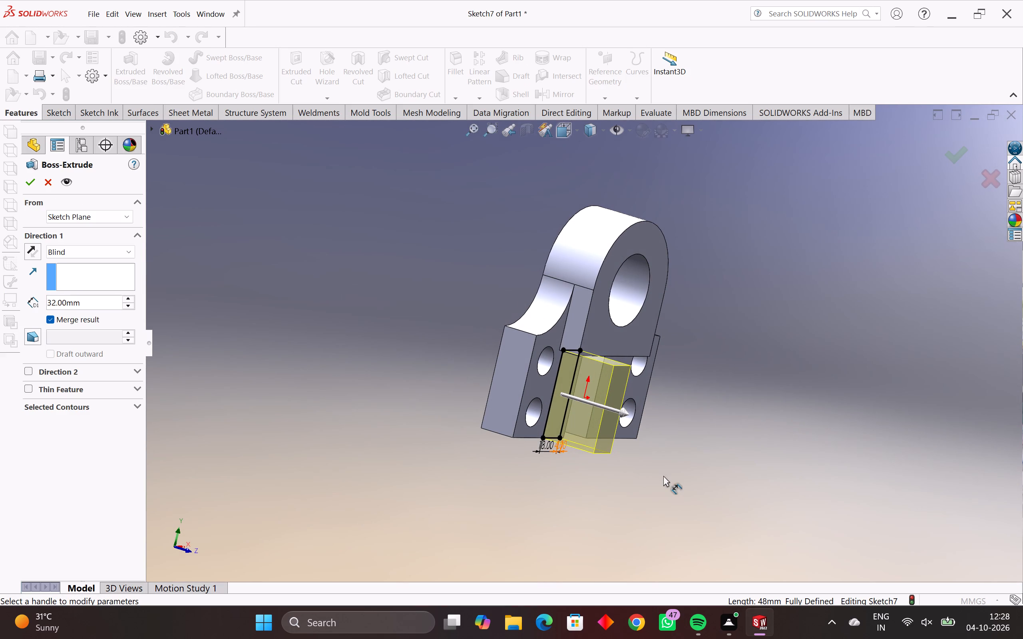
text(76)
key(Return)
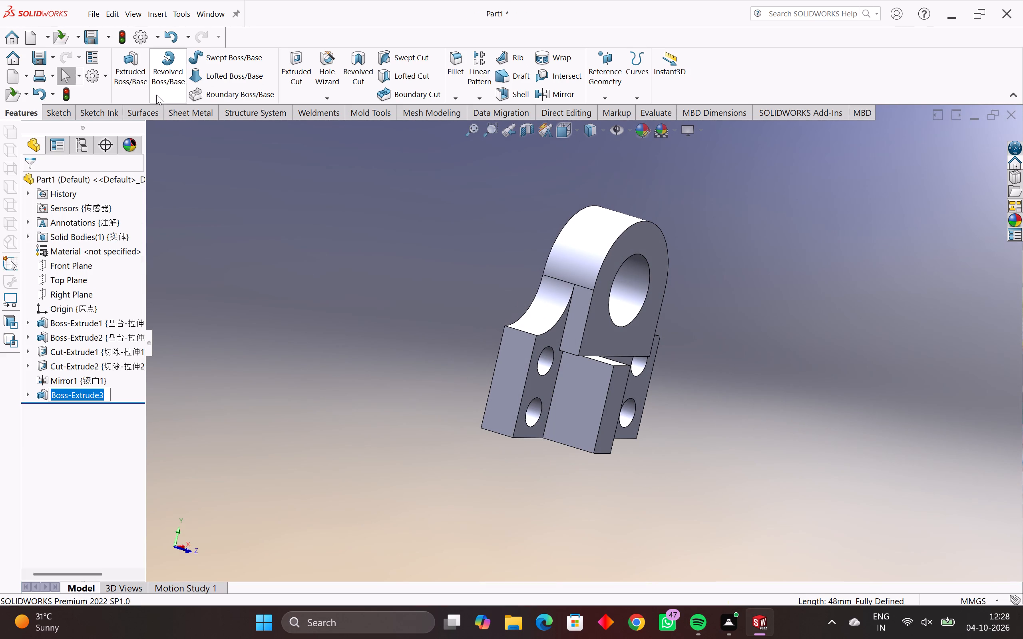
Undo the 32 mm extrusion of the 18 mm wide rectangle on the left plate.
double_click(603, 412)
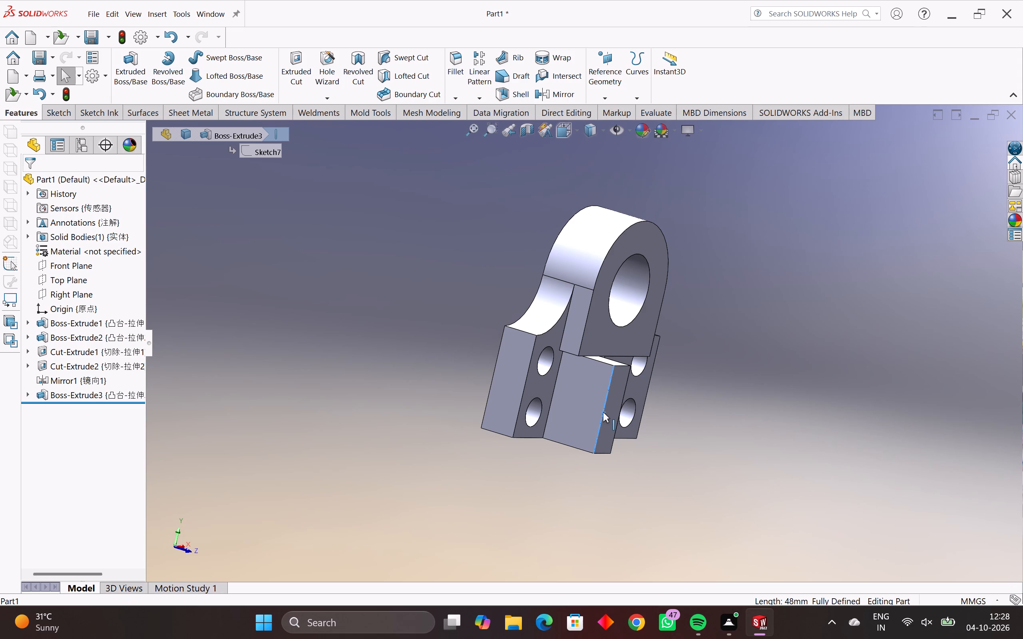
key(ctrl+z)
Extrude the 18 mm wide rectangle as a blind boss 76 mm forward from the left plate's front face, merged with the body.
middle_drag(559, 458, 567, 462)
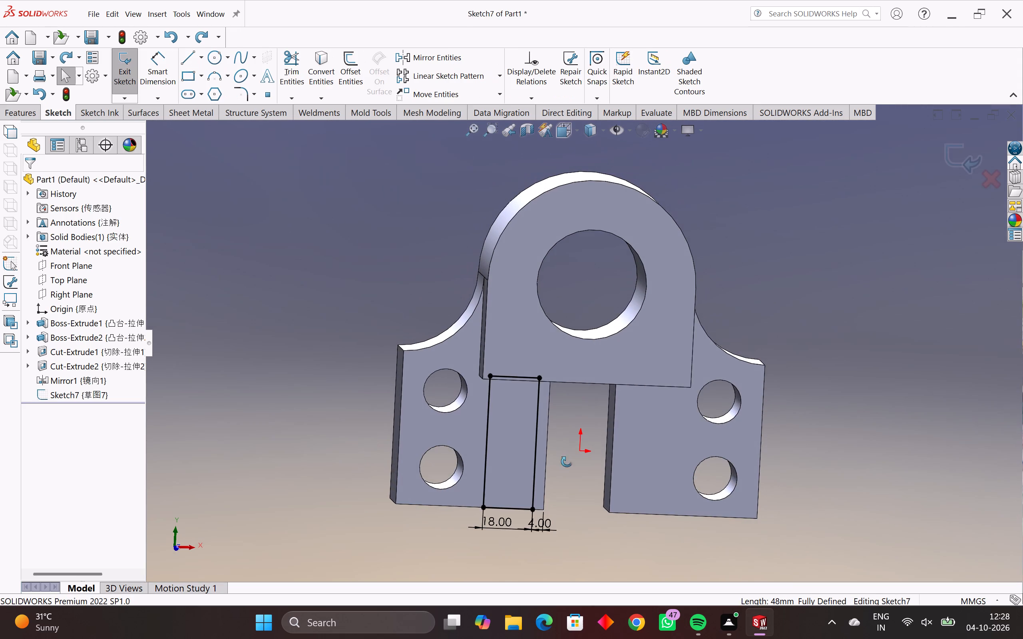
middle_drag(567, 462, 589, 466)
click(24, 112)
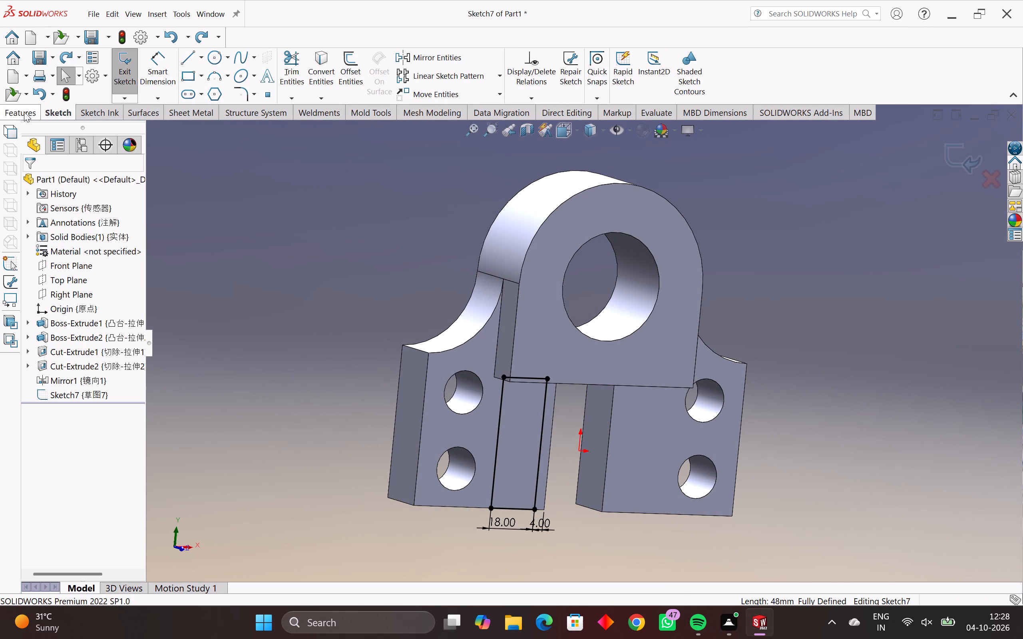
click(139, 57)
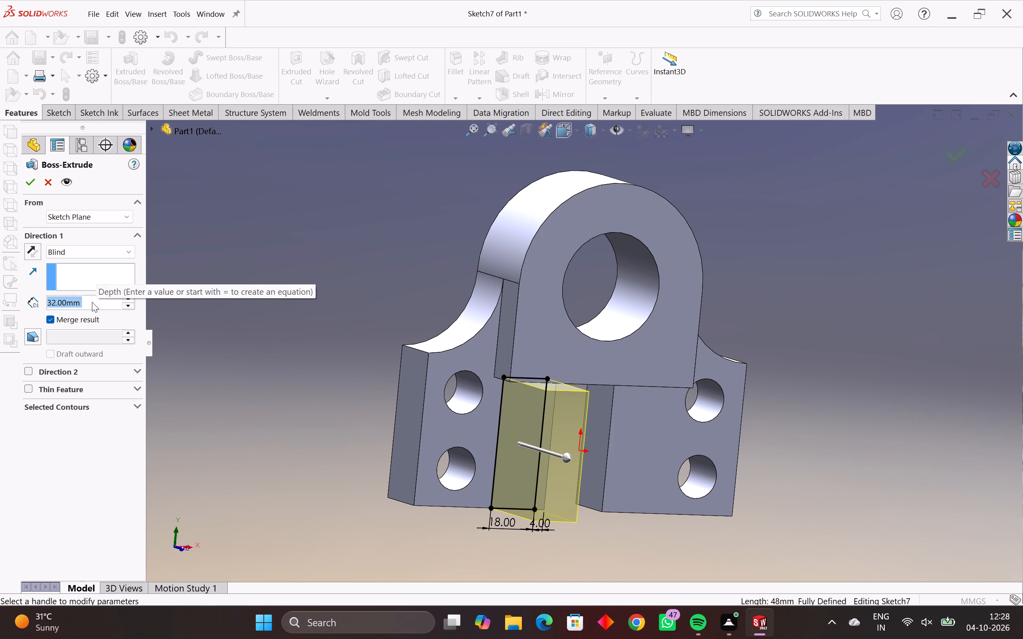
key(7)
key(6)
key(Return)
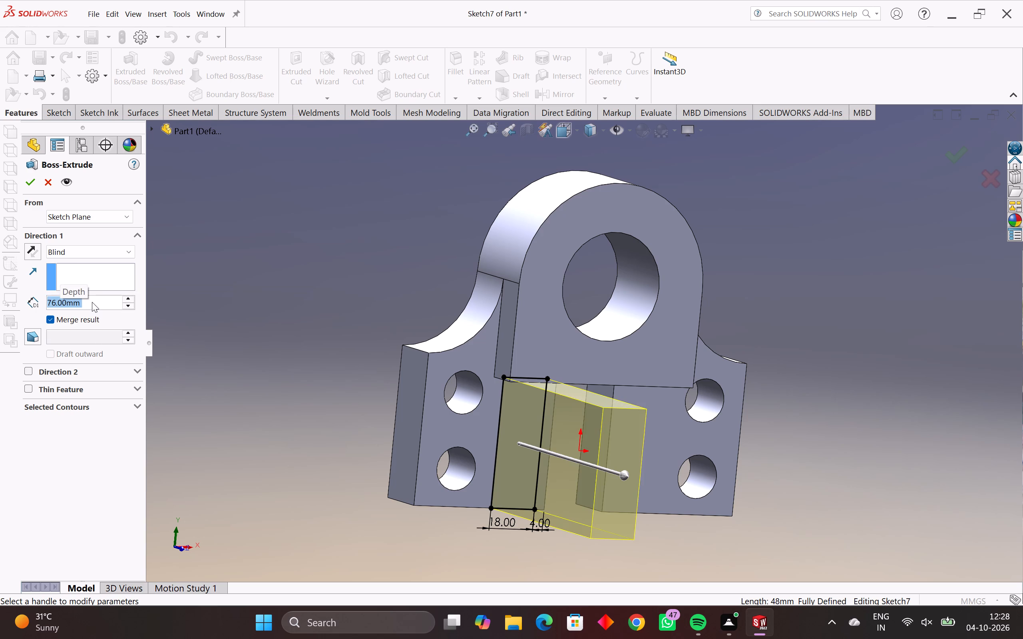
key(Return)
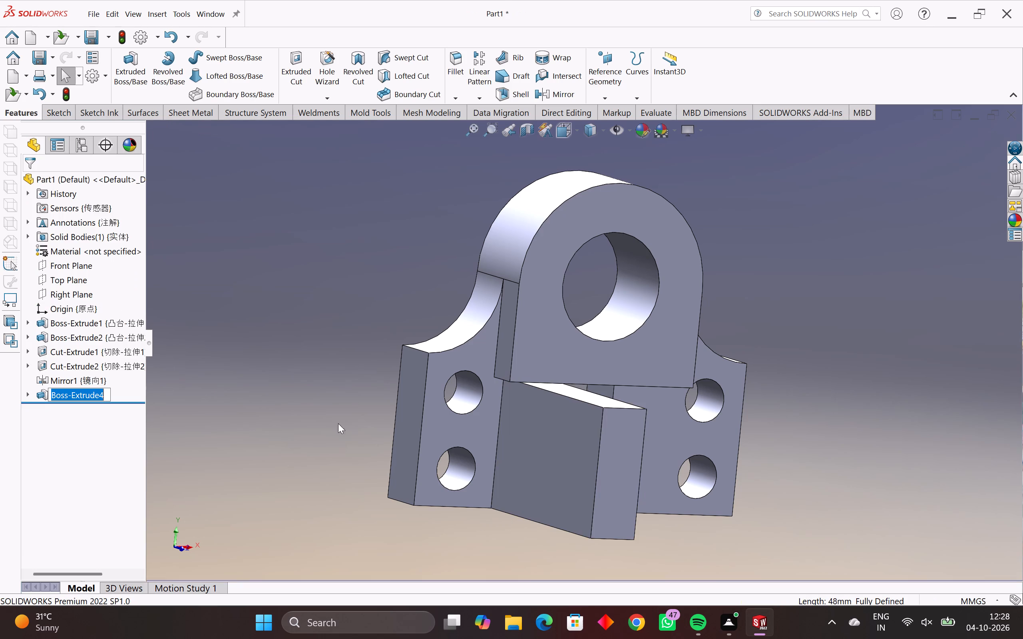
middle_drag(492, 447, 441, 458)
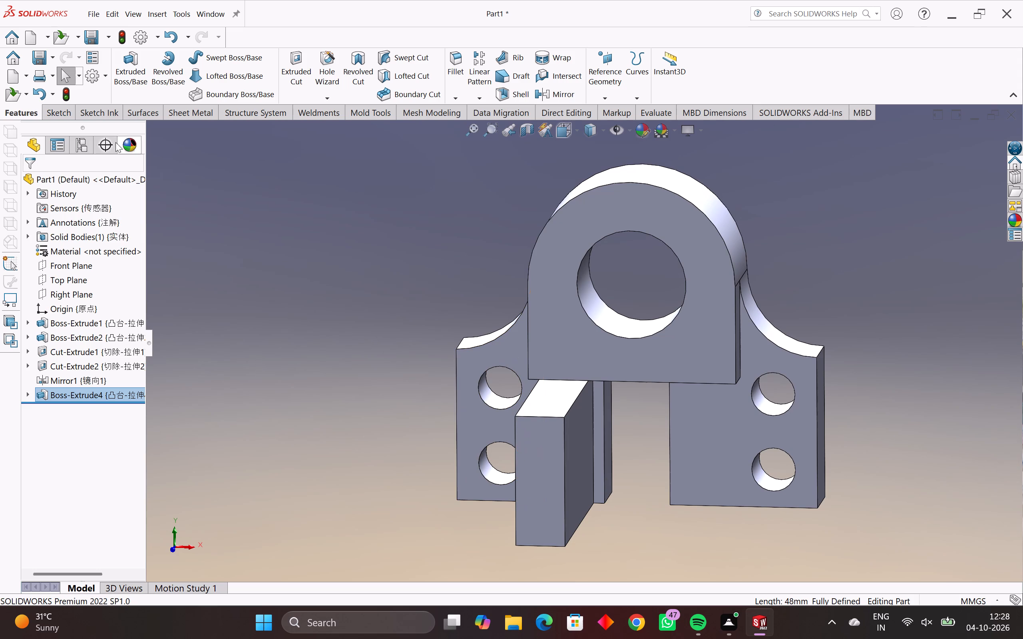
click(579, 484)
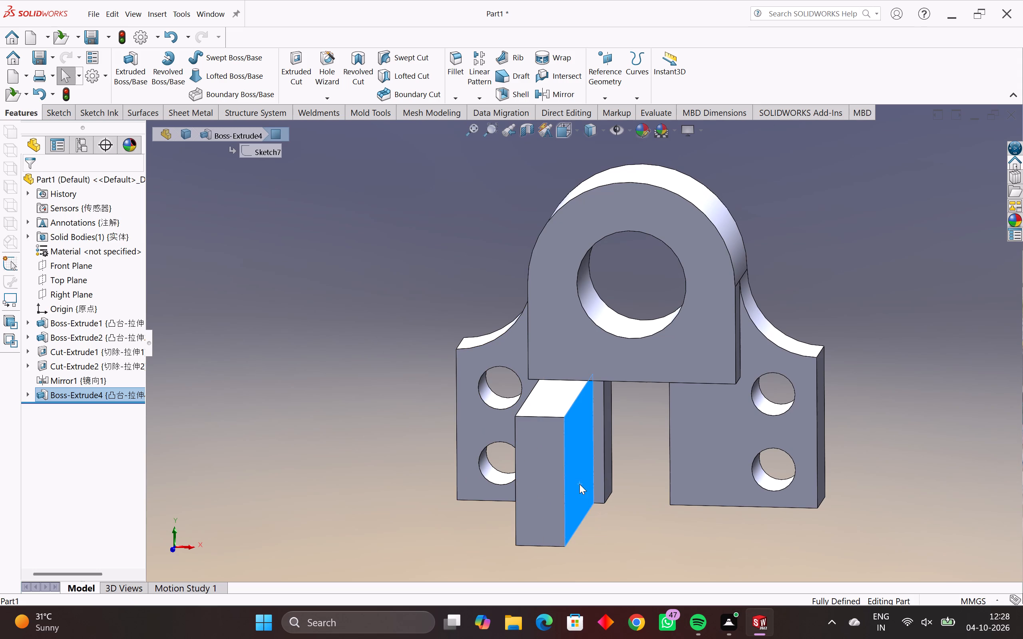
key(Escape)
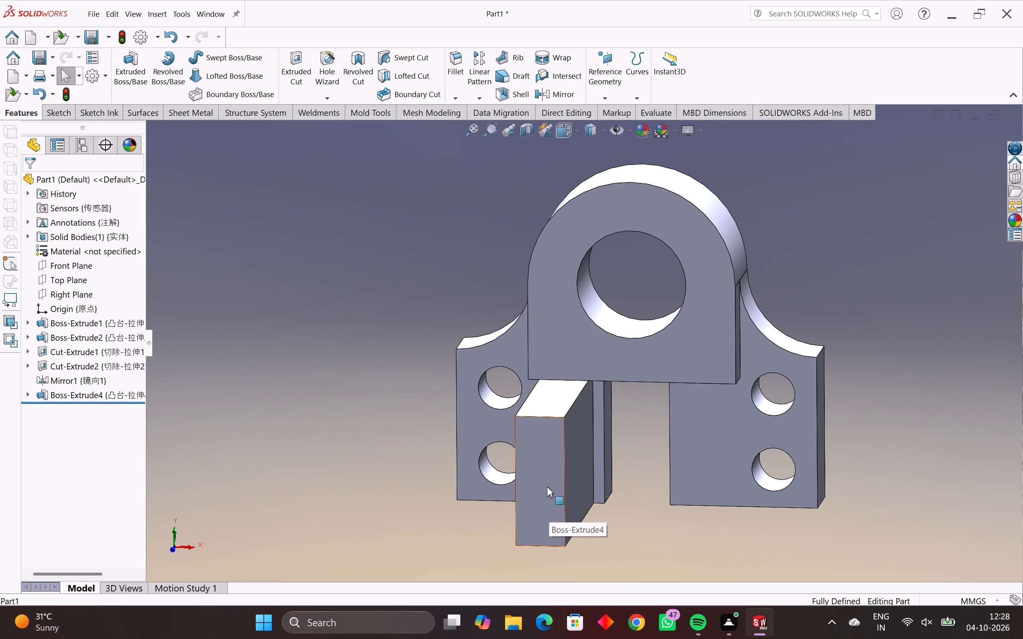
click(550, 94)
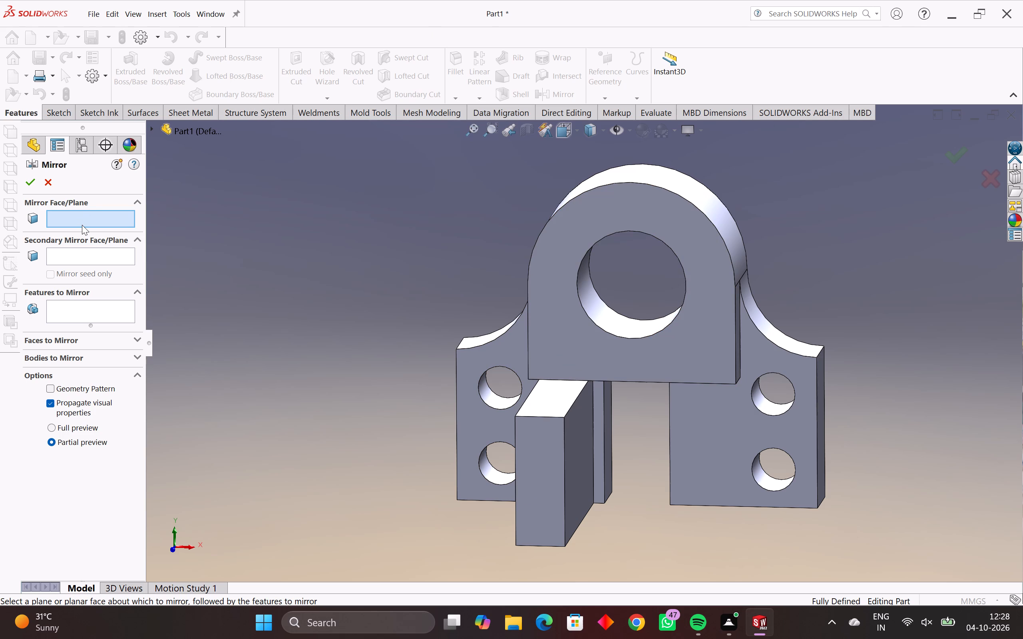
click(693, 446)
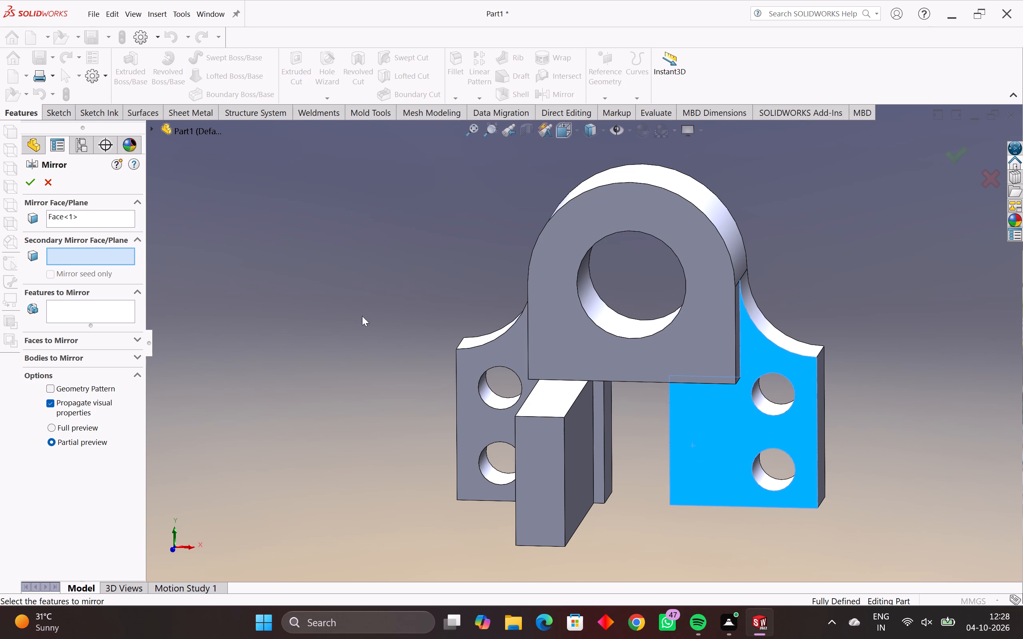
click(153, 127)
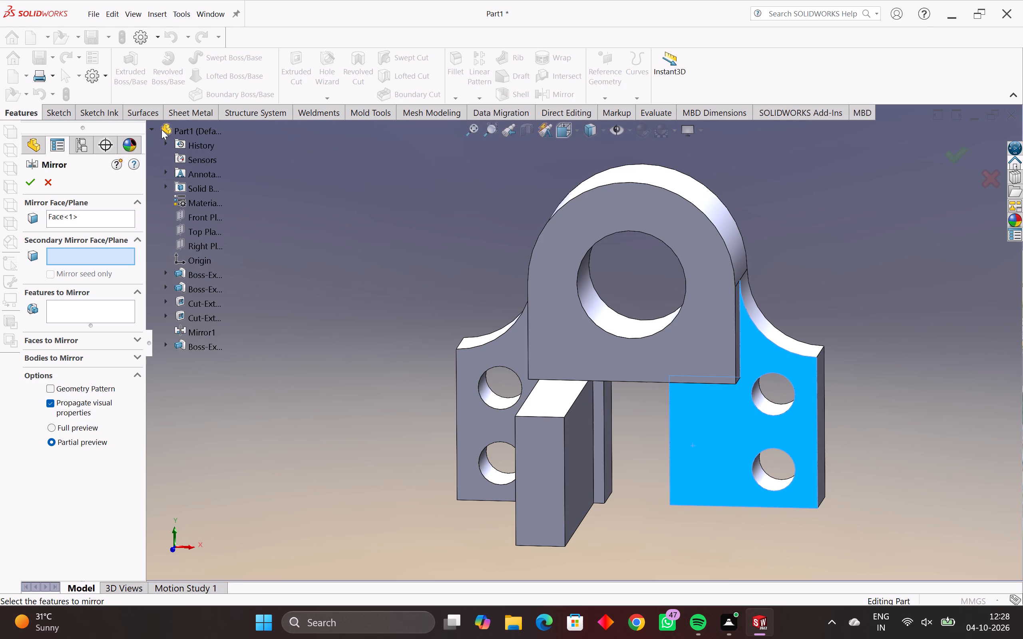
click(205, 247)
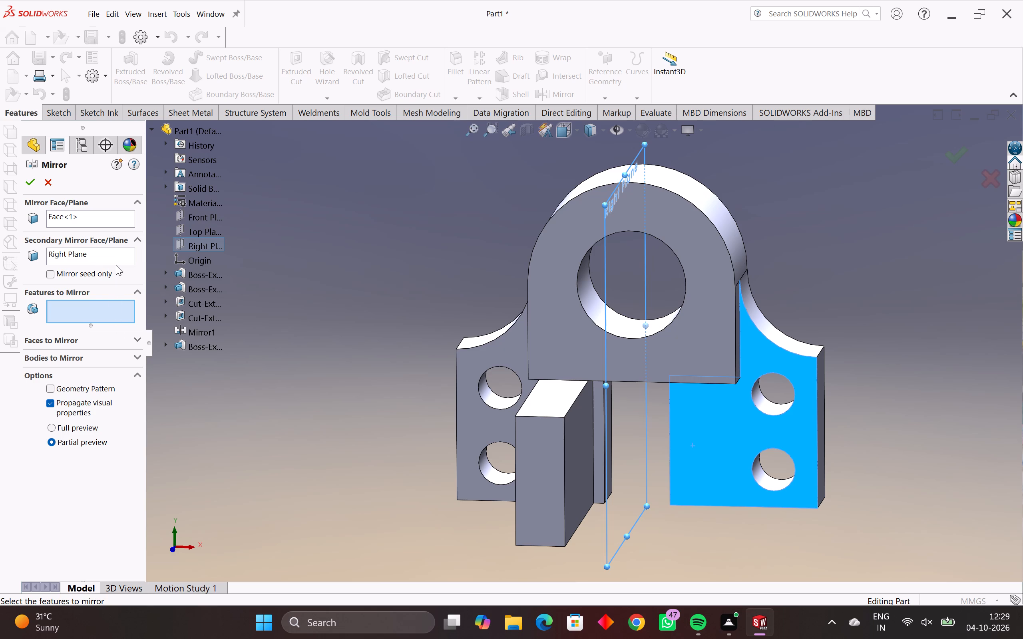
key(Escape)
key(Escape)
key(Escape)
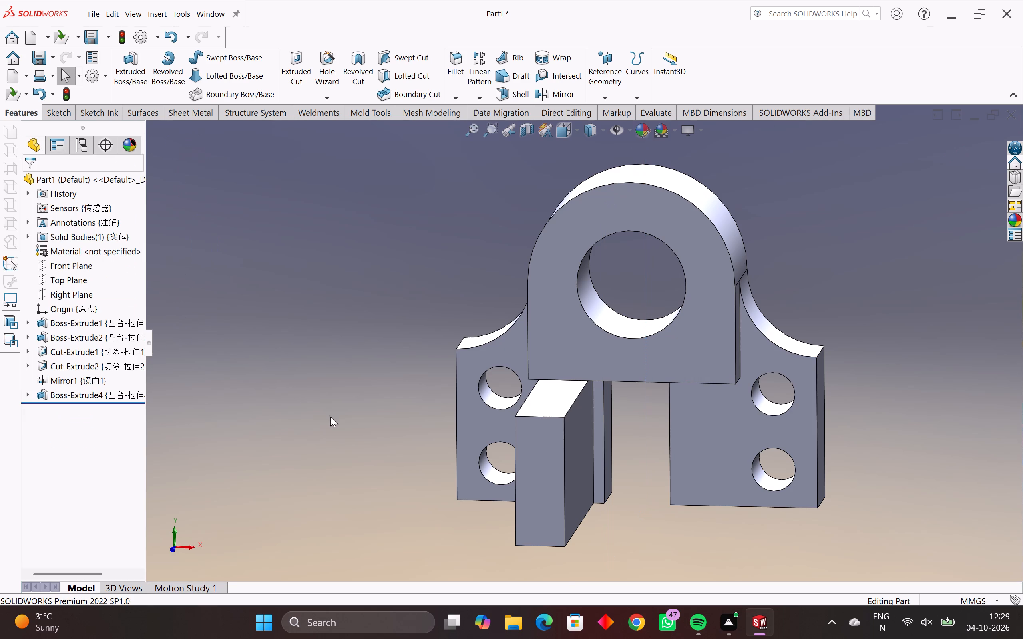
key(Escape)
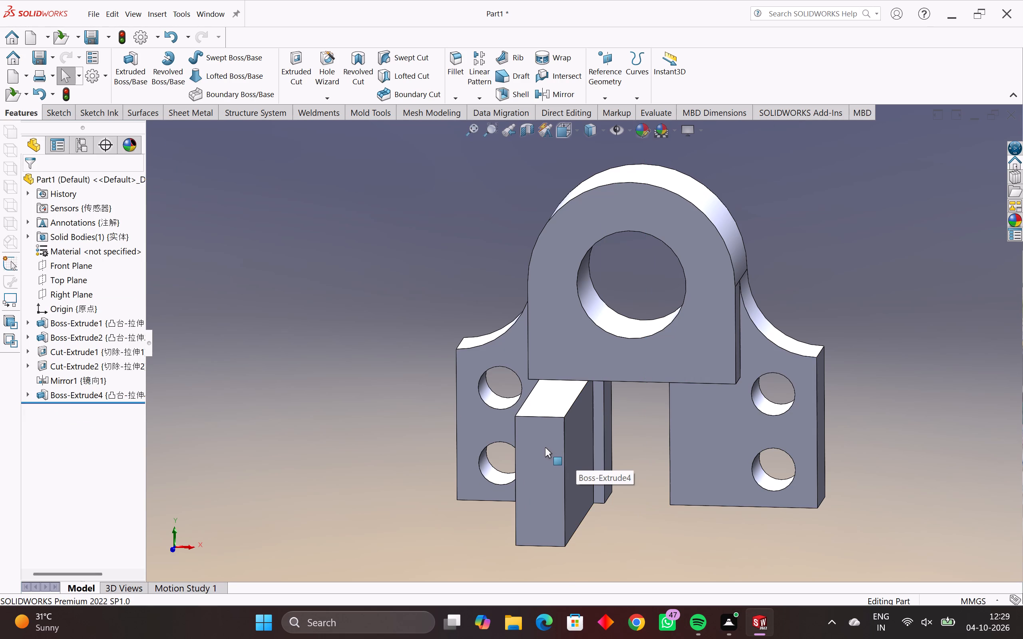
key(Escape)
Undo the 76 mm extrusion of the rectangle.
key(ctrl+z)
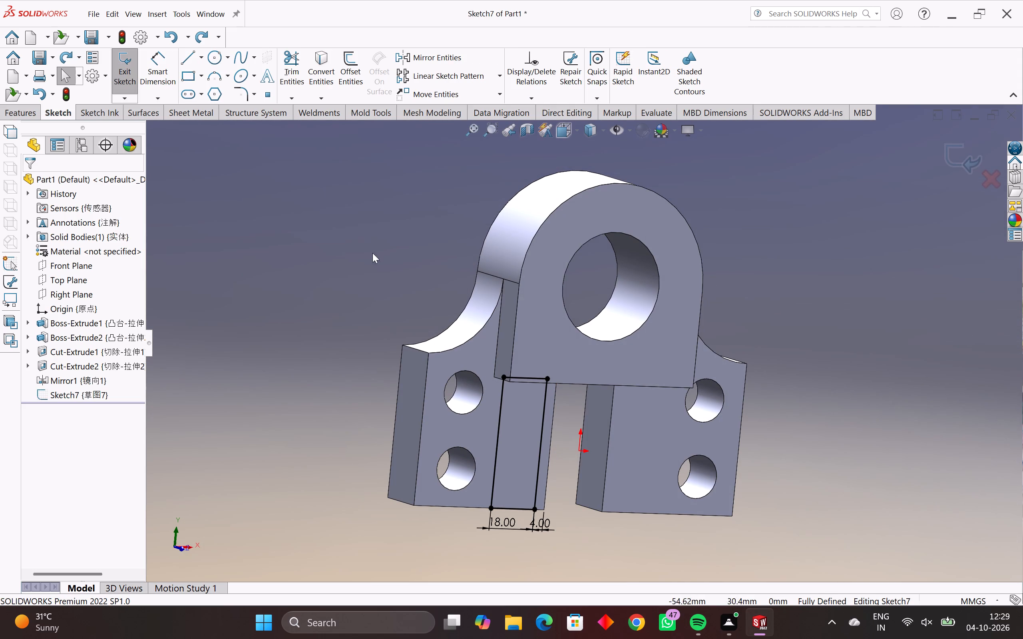
Extrude the 18 mm wide rectangle as a blind boss 76 mm forward from the left plate's front face, merged with the body.
click(30, 112)
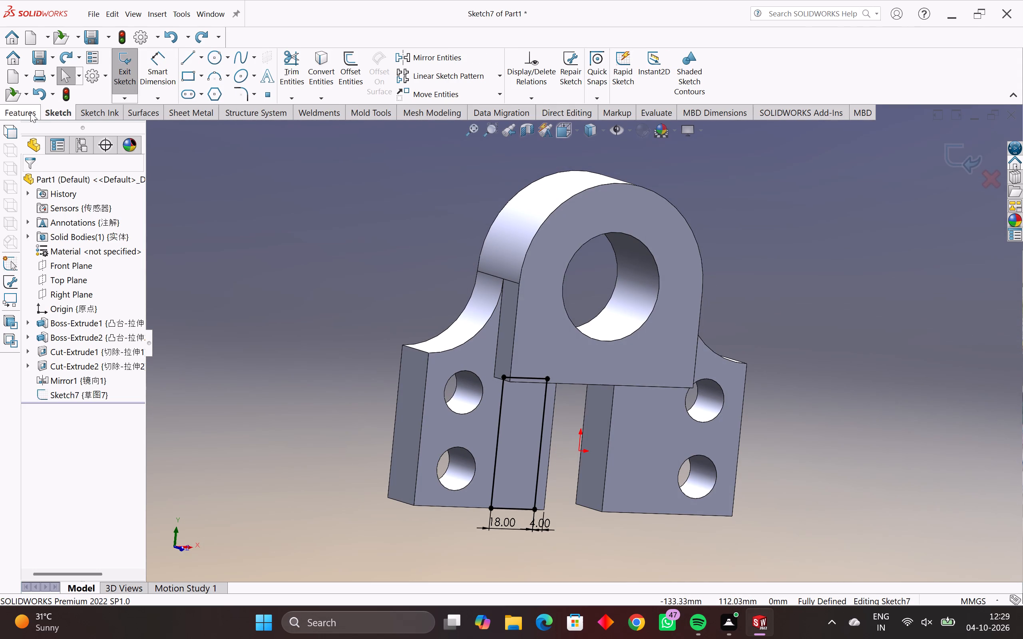
click(142, 53)
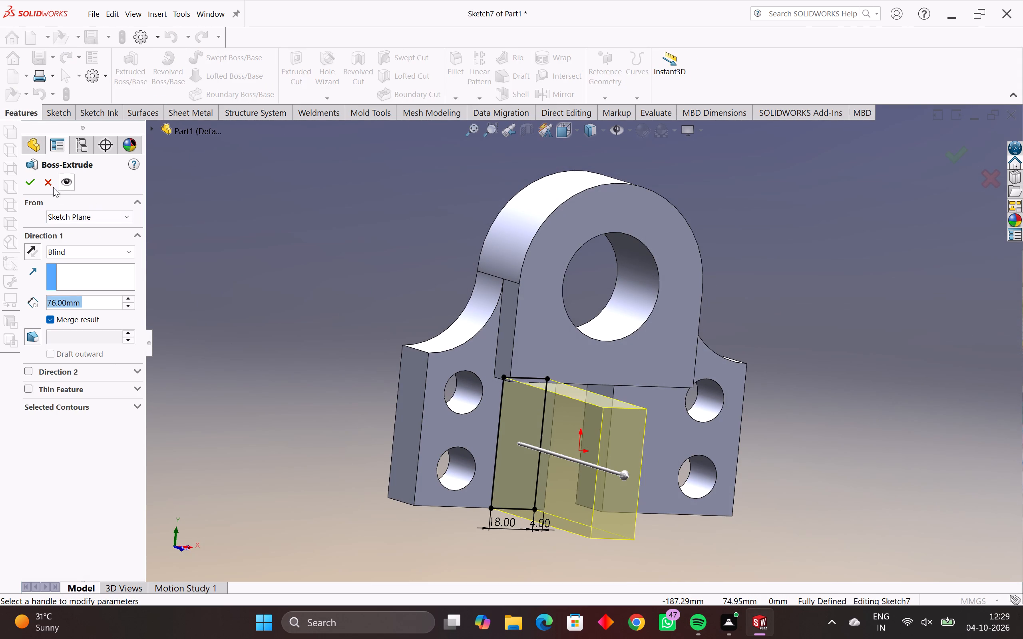
click(34, 179)
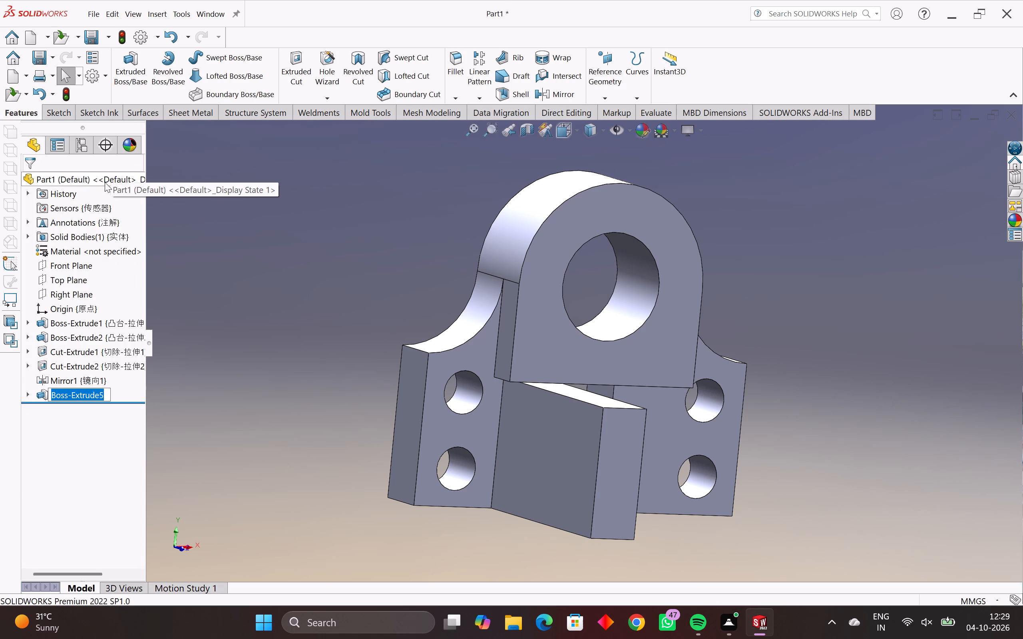
Mirror the 76 mm long extruded block about the Right Plane onto the right plate.
click(556, 96)
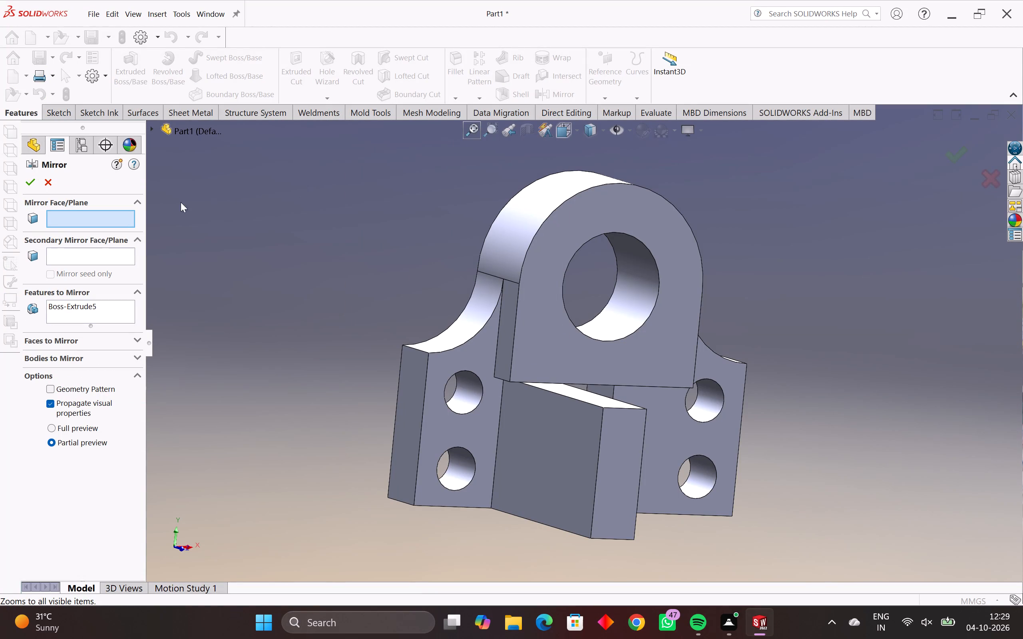
click(151, 127)
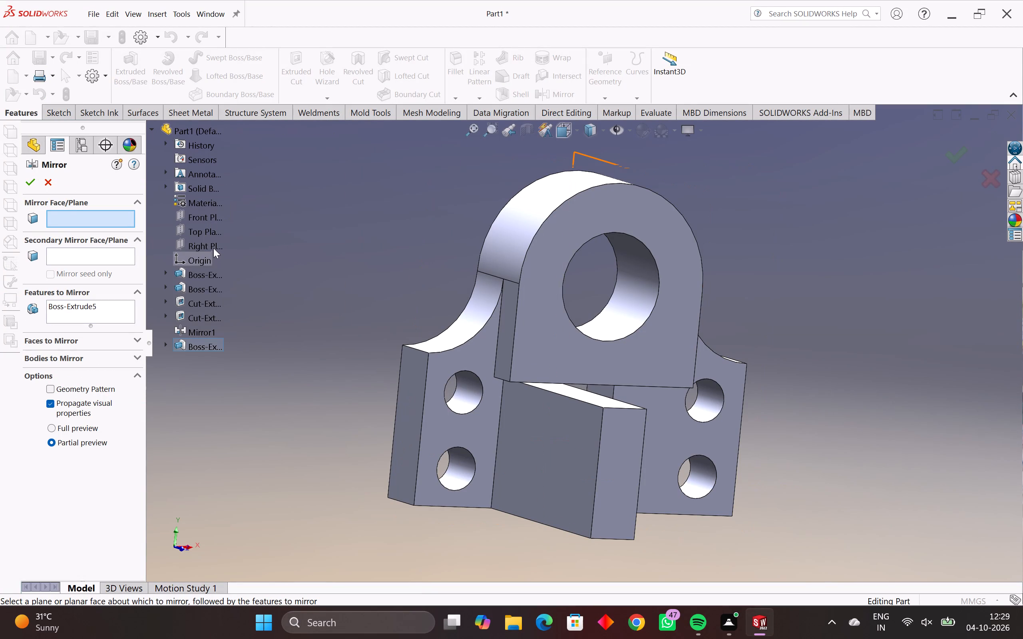
click(214, 246)
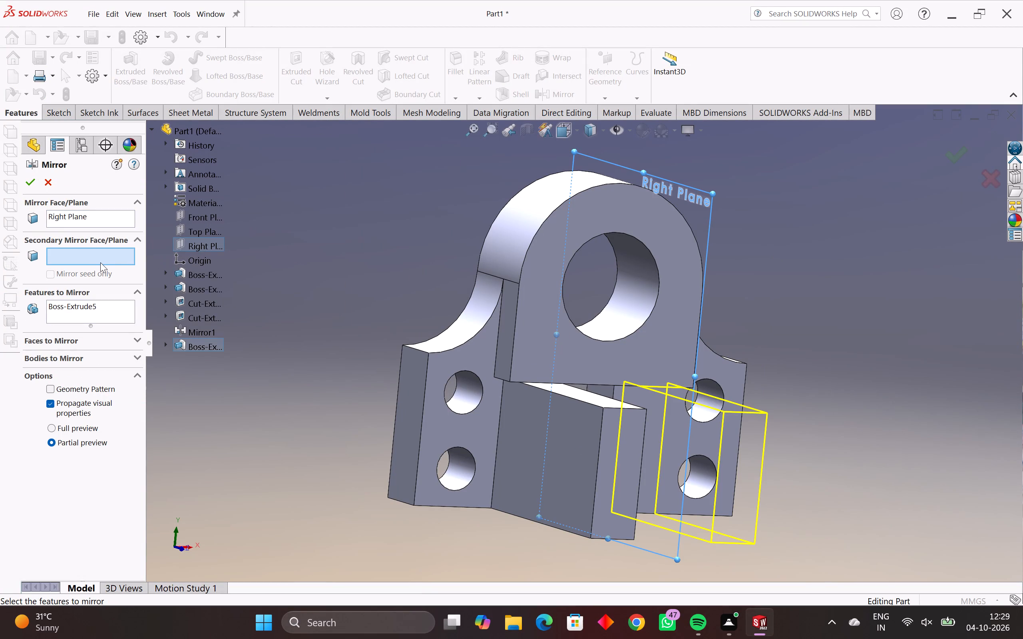
middle_drag(230, 270, 198, 270)
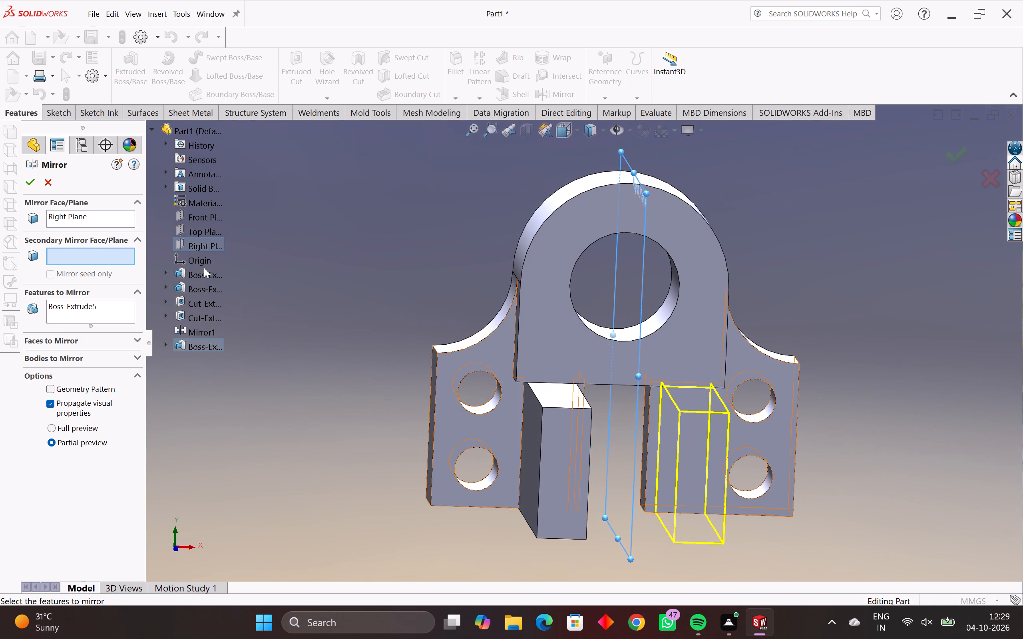
key(Return)
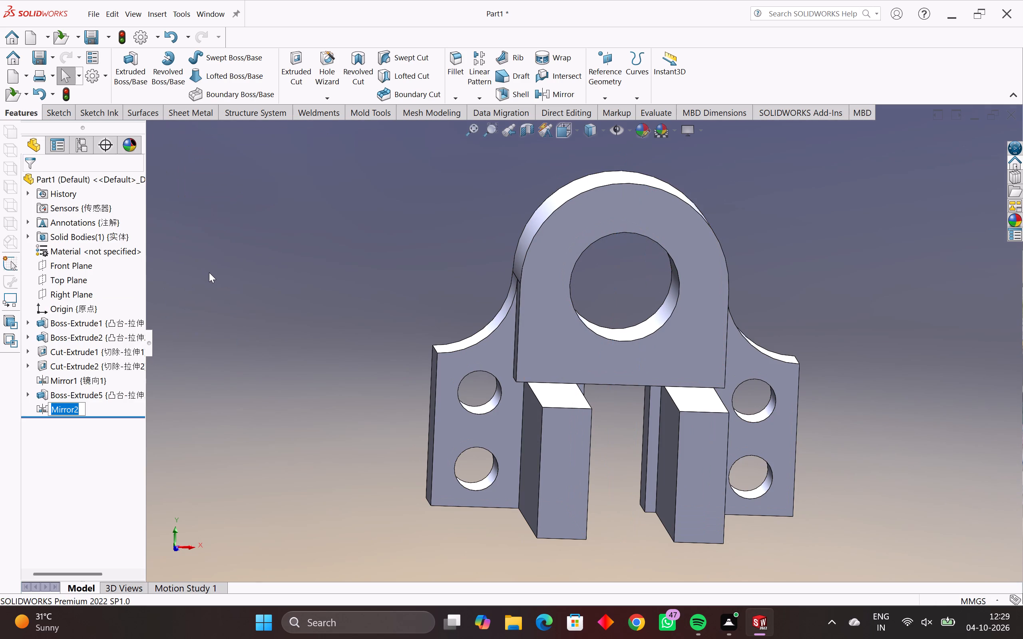
Start a sketch on the outer side face of the left arm.
middle_drag(452, 384, 511, 401)
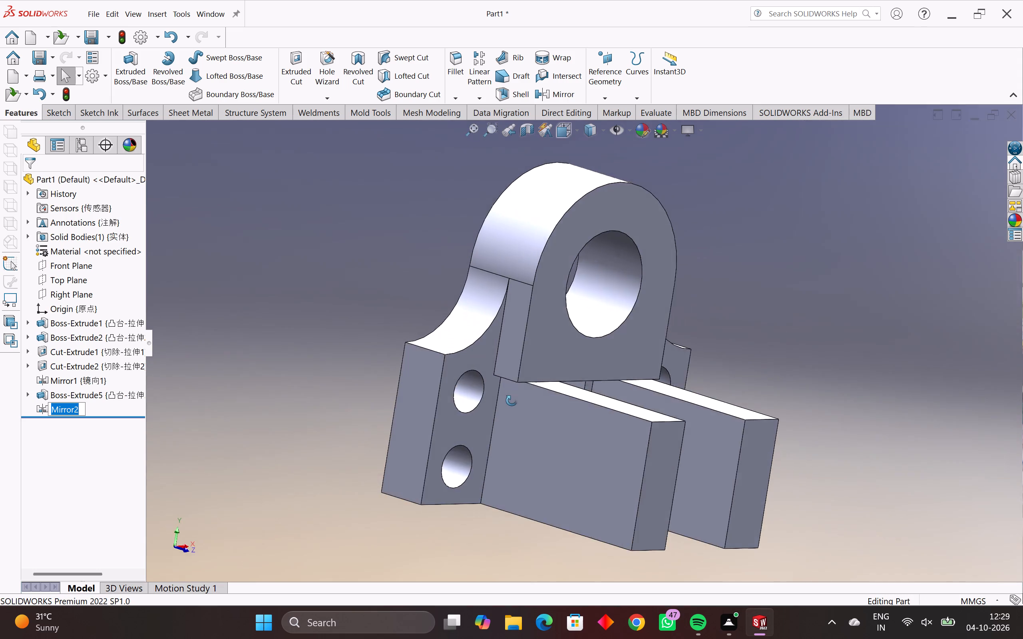
middle_drag(511, 401, 488, 411)
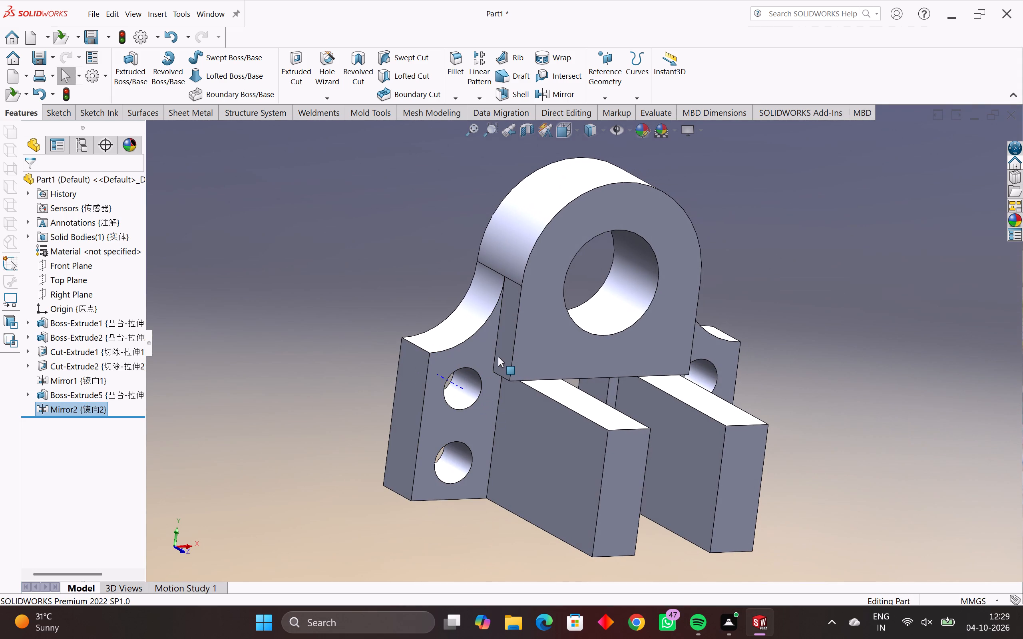
middle_drag(576, 392, 530, 404)
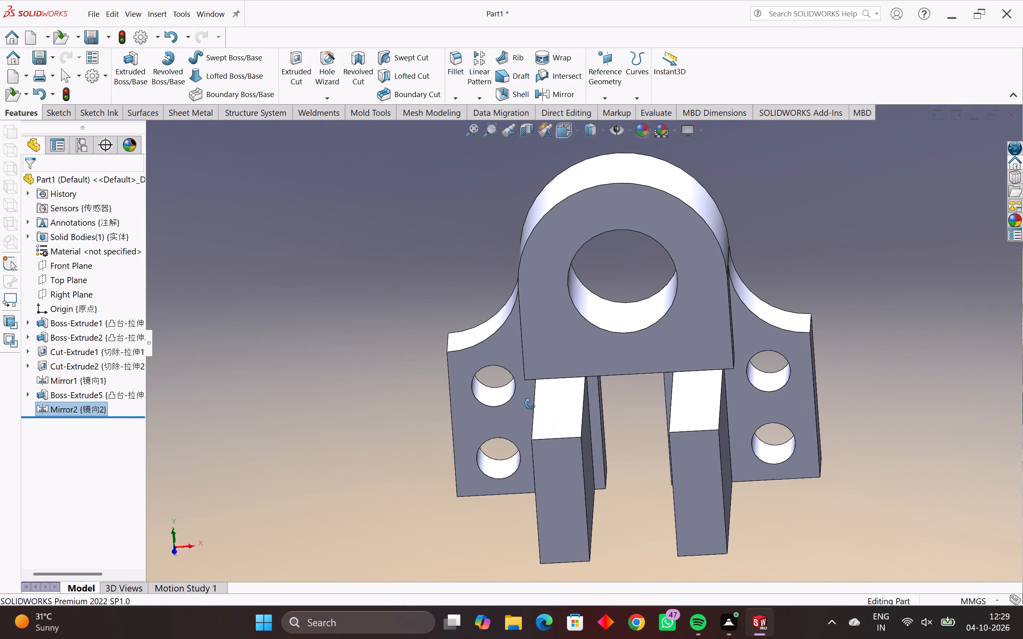
middle_drag(530, 404, 552, 409)
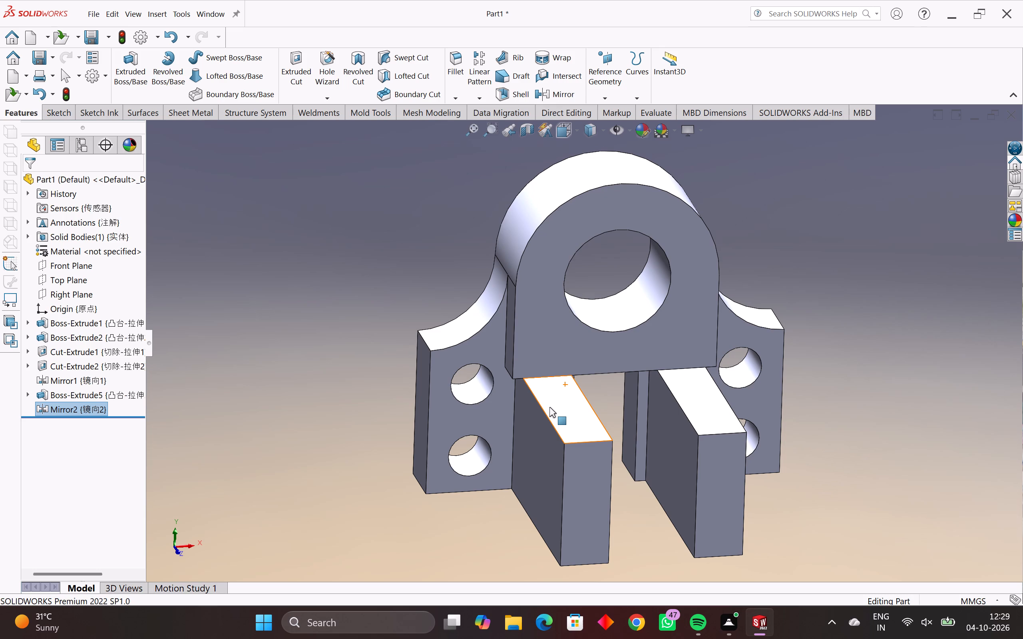
scroll(597, 417, down, 1)
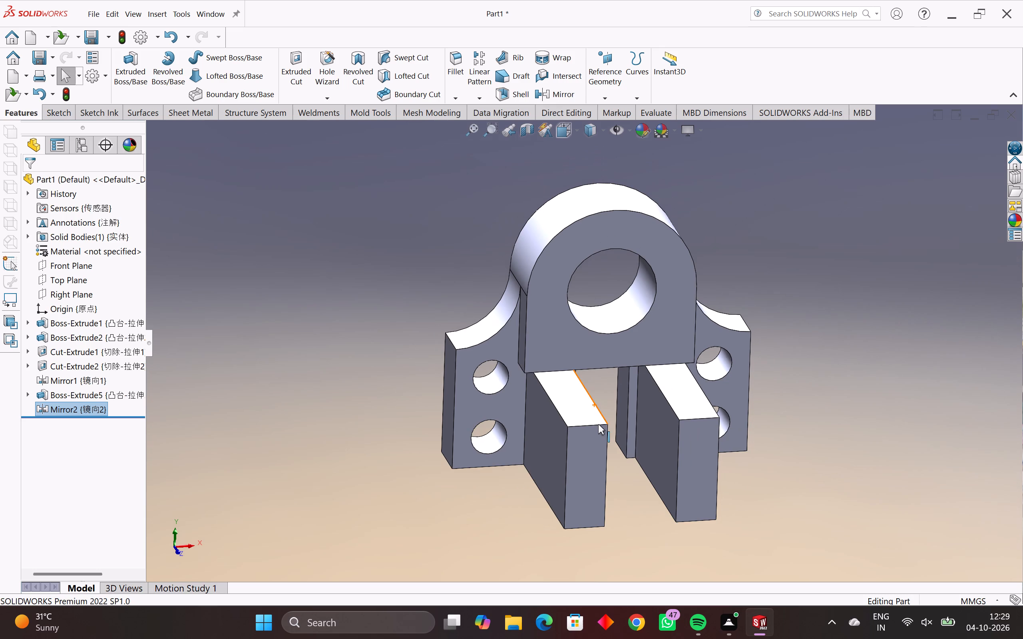
middle_drag(666, 435, 747, 461)
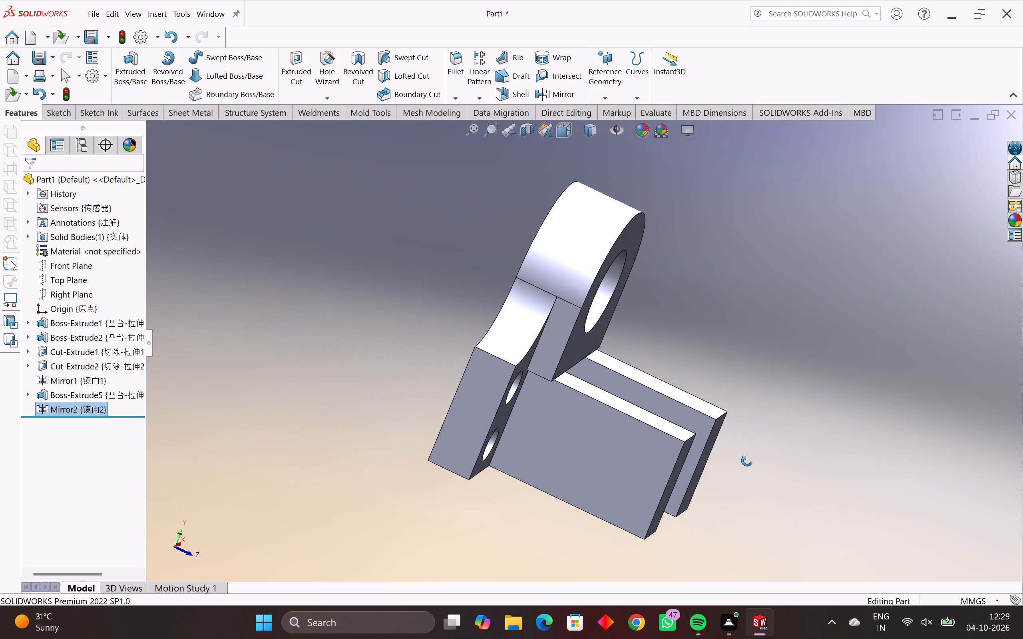
middle_drag(747, 461, 748, 461)
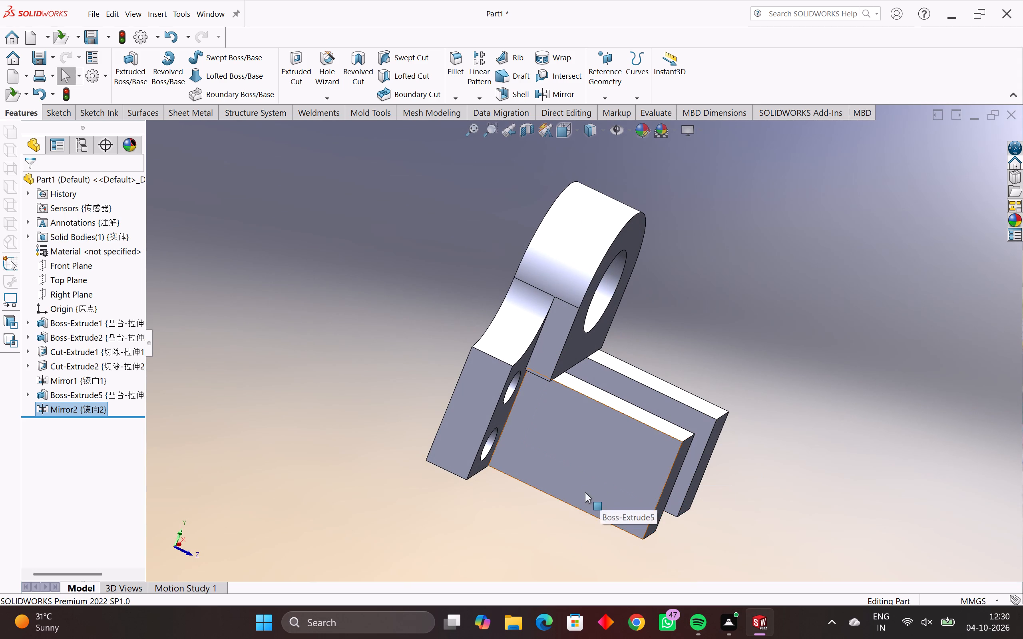
middle_drag(586, 492, 628, 493)
drag(643, 478, 641, 482)
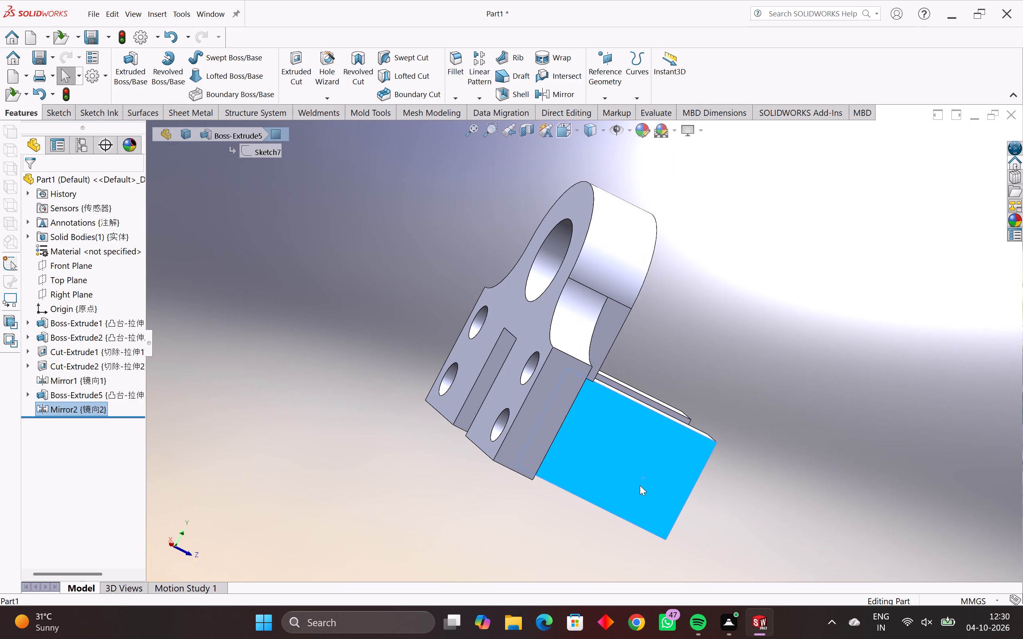
click(60, 115)
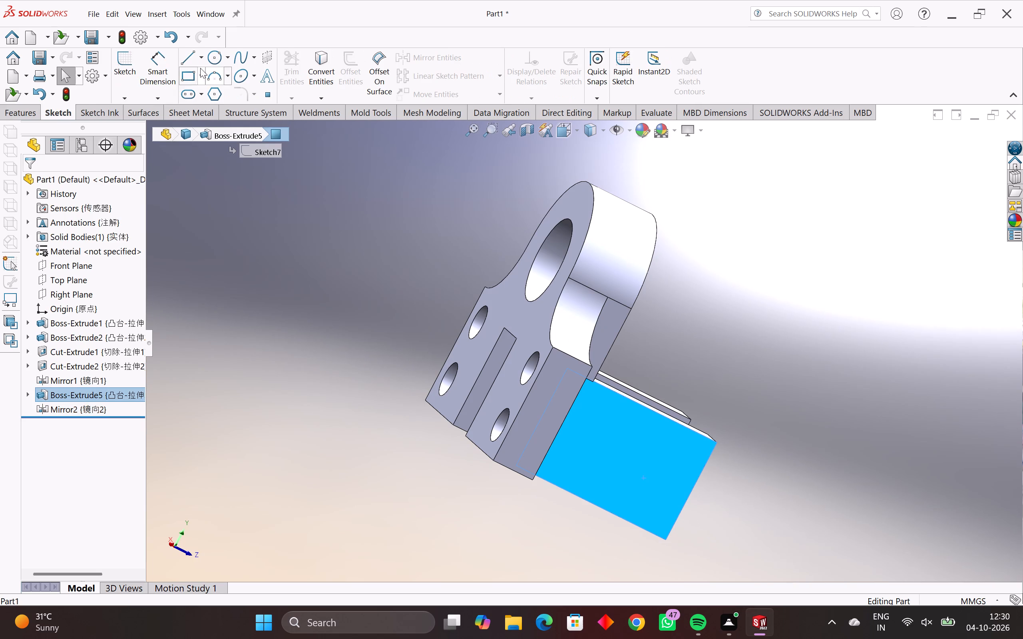
click(130, 64)
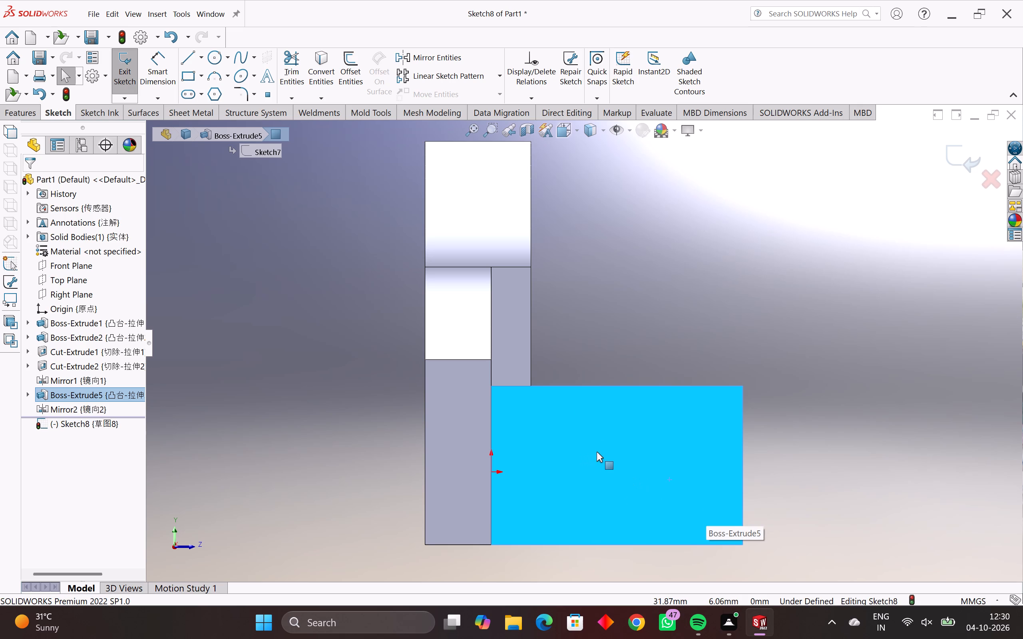
key(Escape)
Sketch a circle of radius 8 mm near the lower front corner of the arm's side face.
click(218, 58)
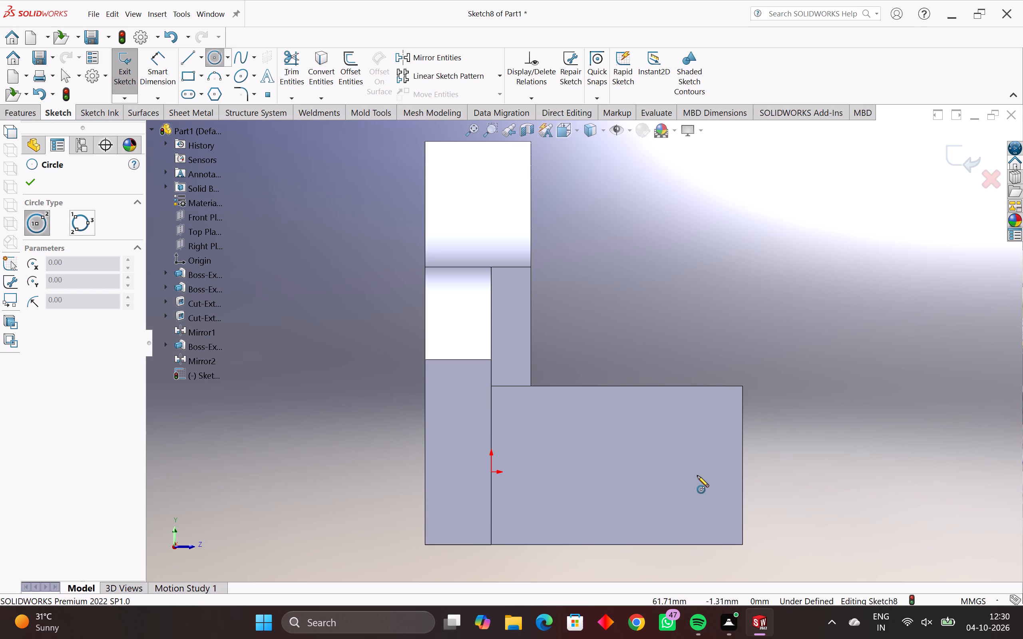
click(691, 498)
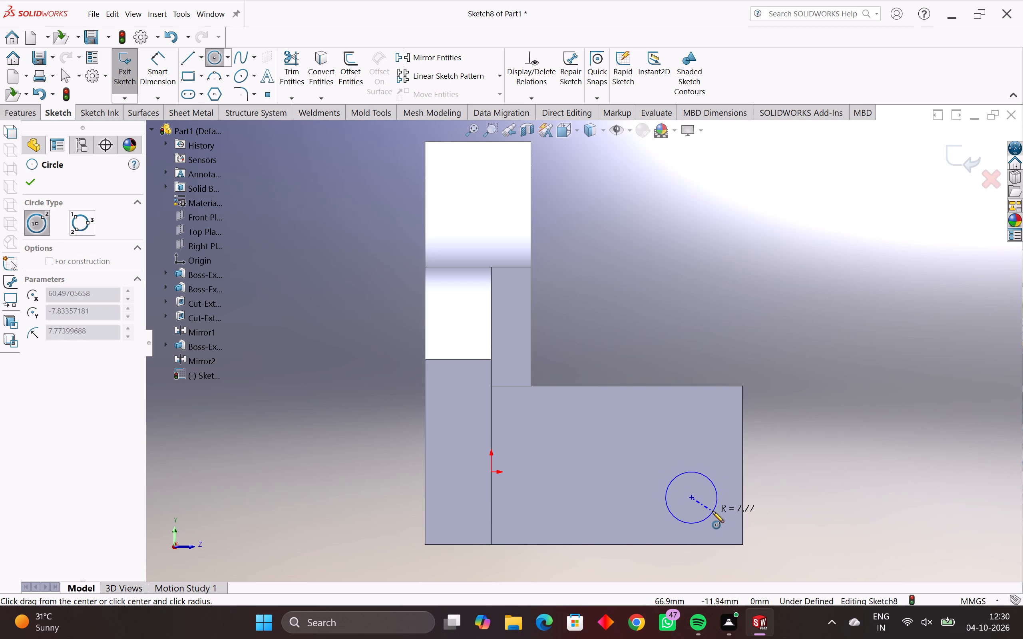
click(713, 511)
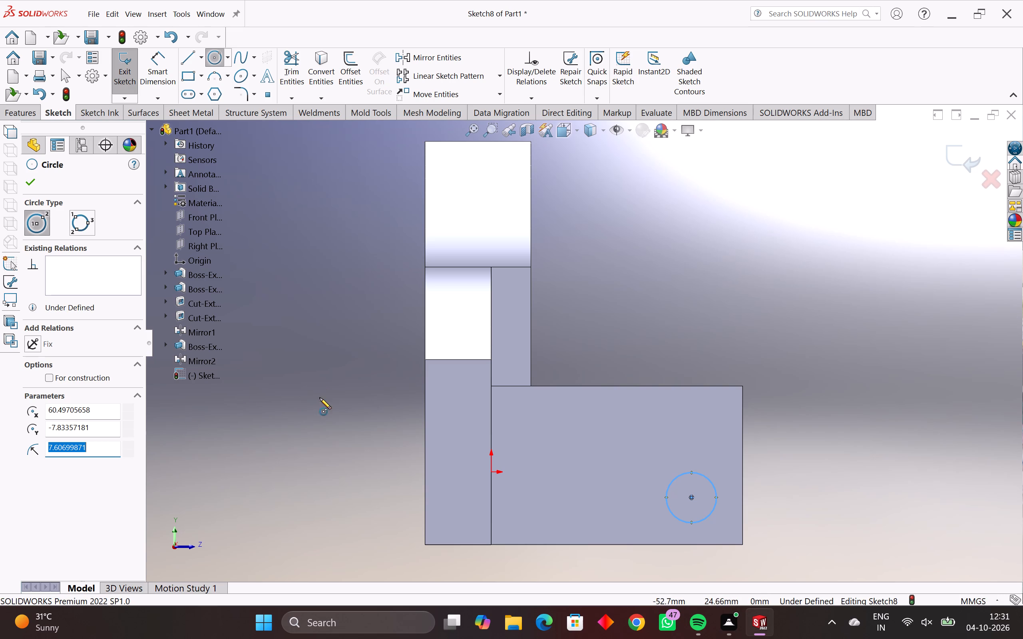
key(Escape)
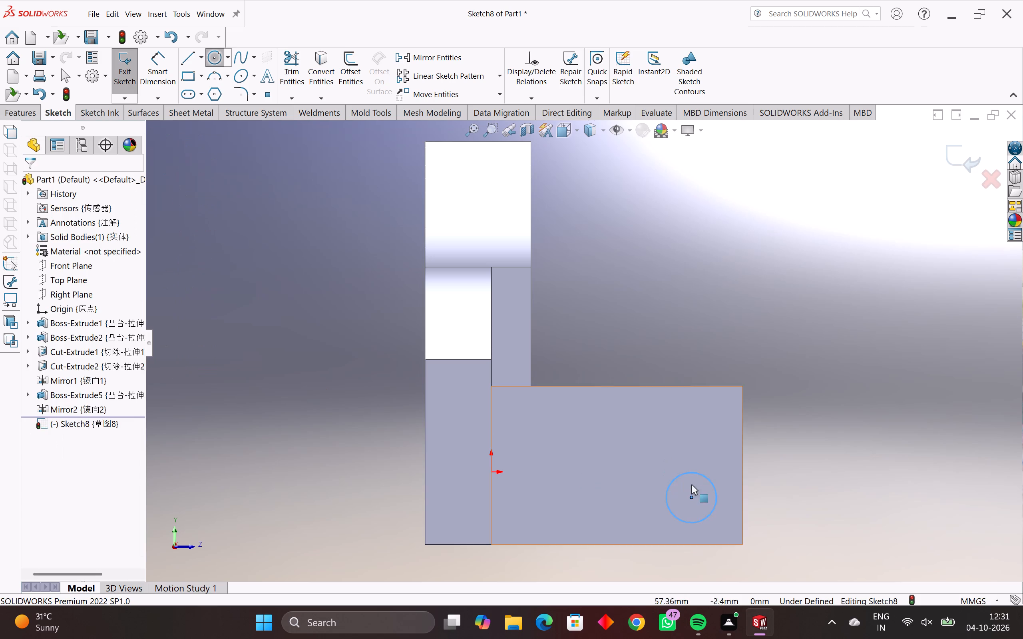
key(Escape)
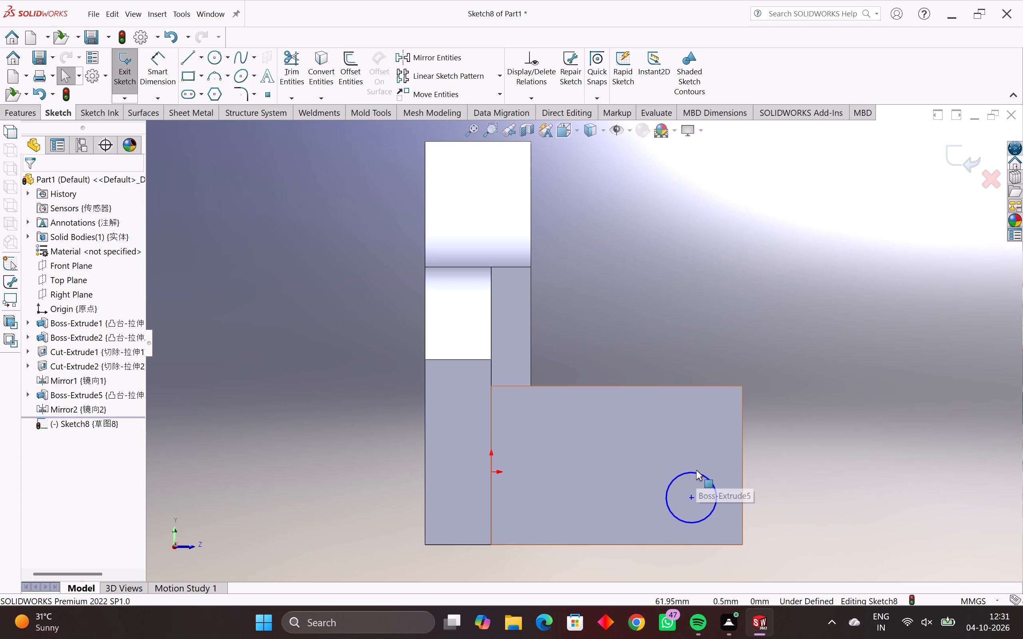
click(695, 472)
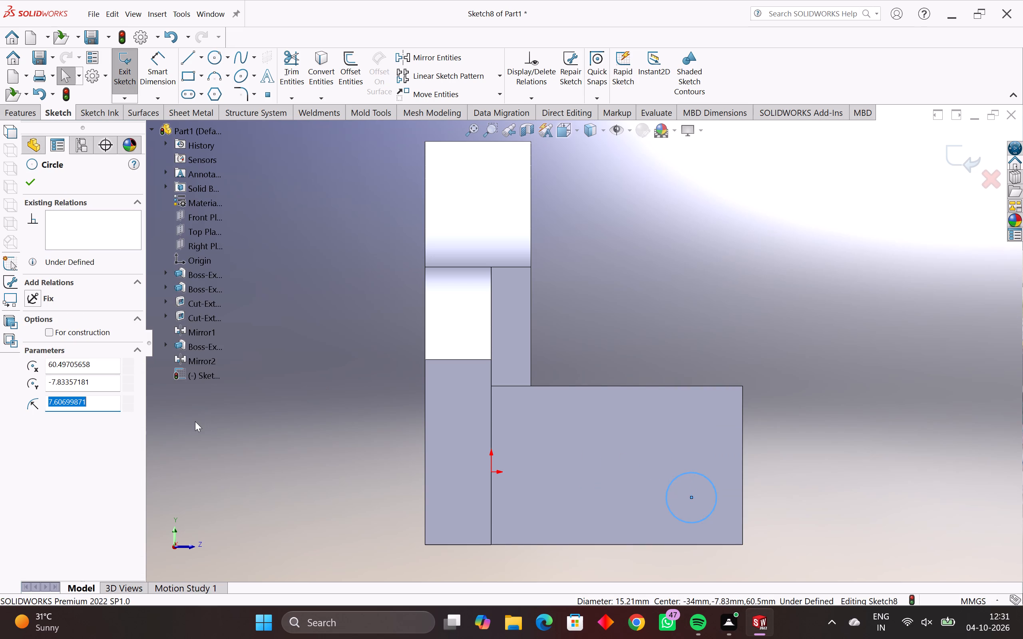
key(8)
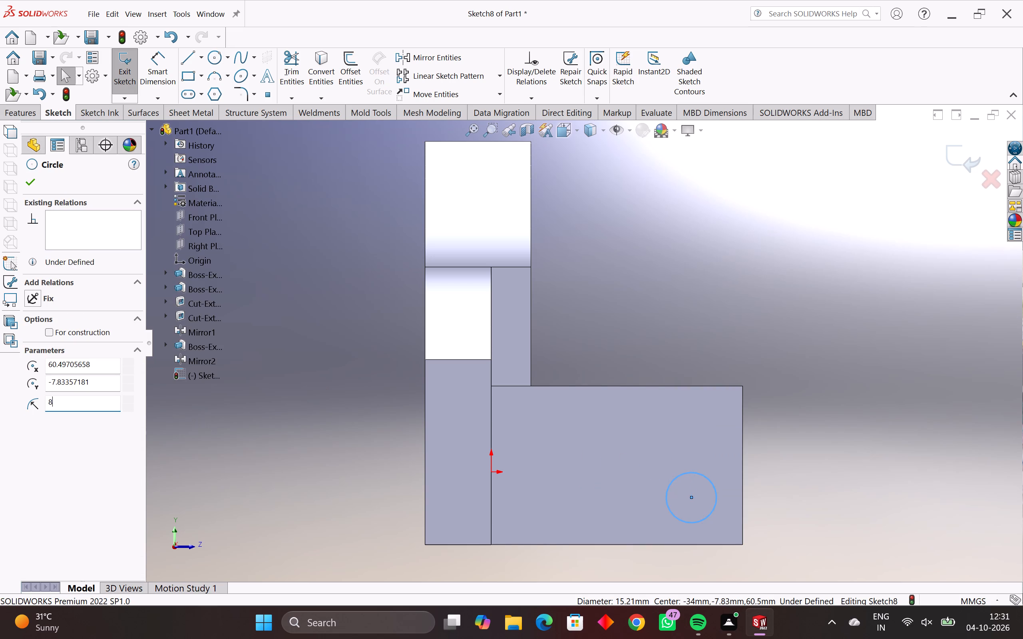
key(Return)
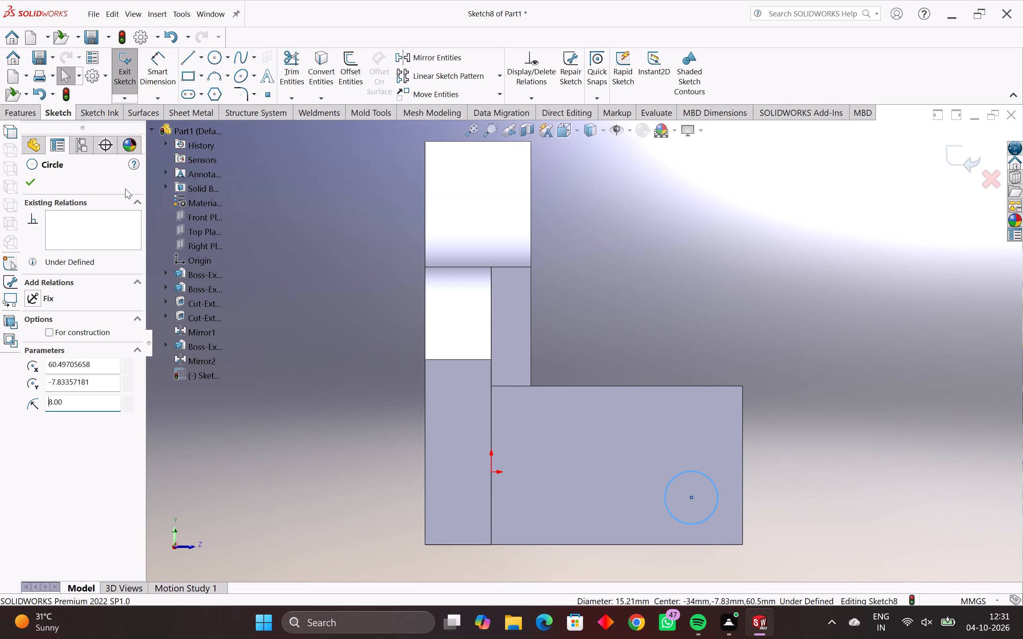
Dimension the circle's centre 16 mm from the arm's front edge and 16 mm from its bottom edge.
click(155, 66)
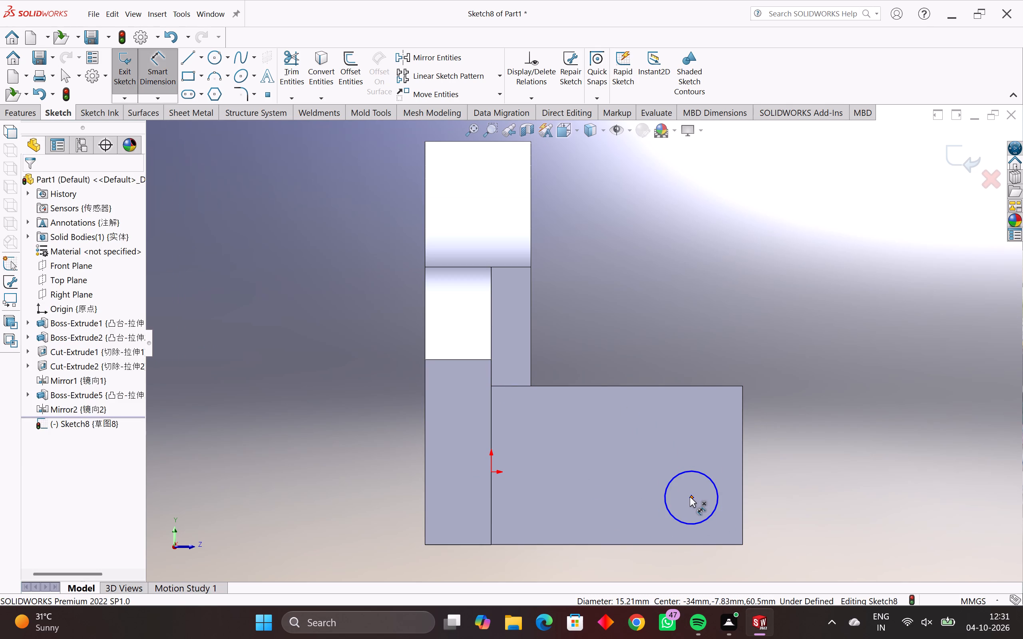
click(690, 497)
click(742, 493)
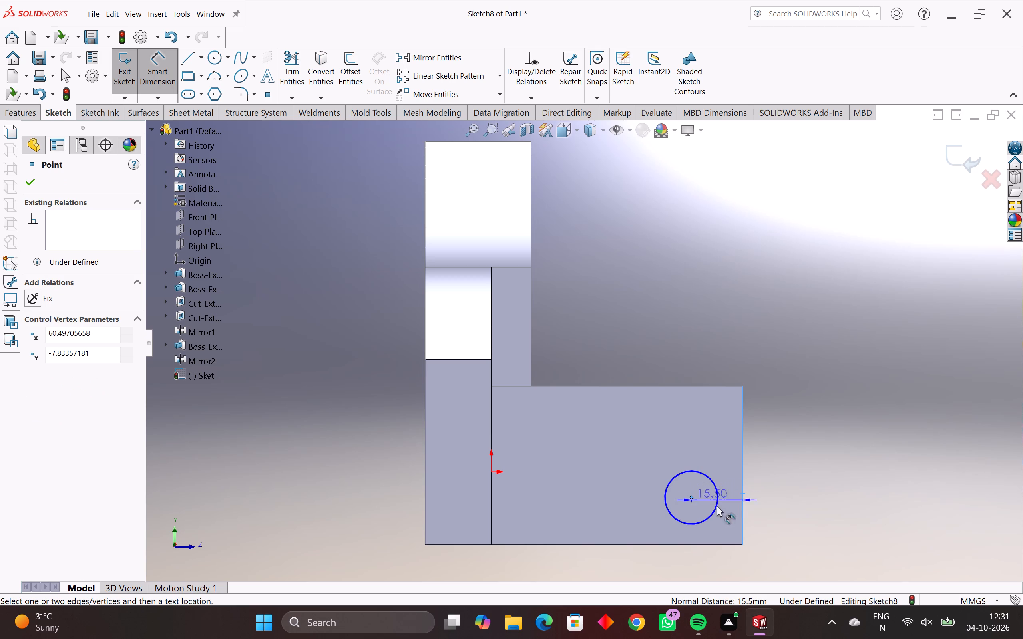
click(726, 564)
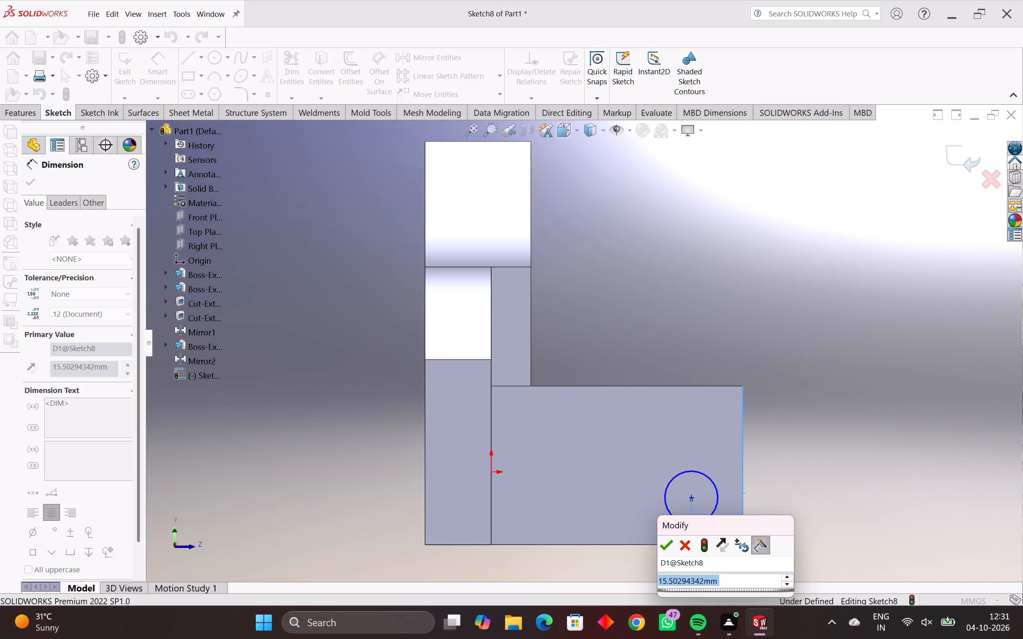
text(16)
key(Return)
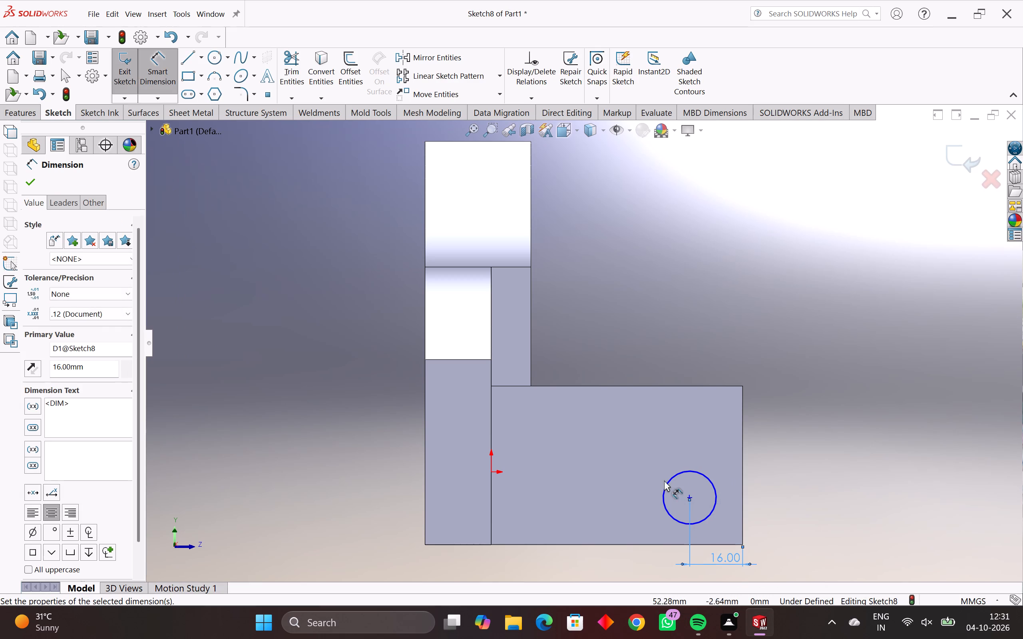
click(691, 497)
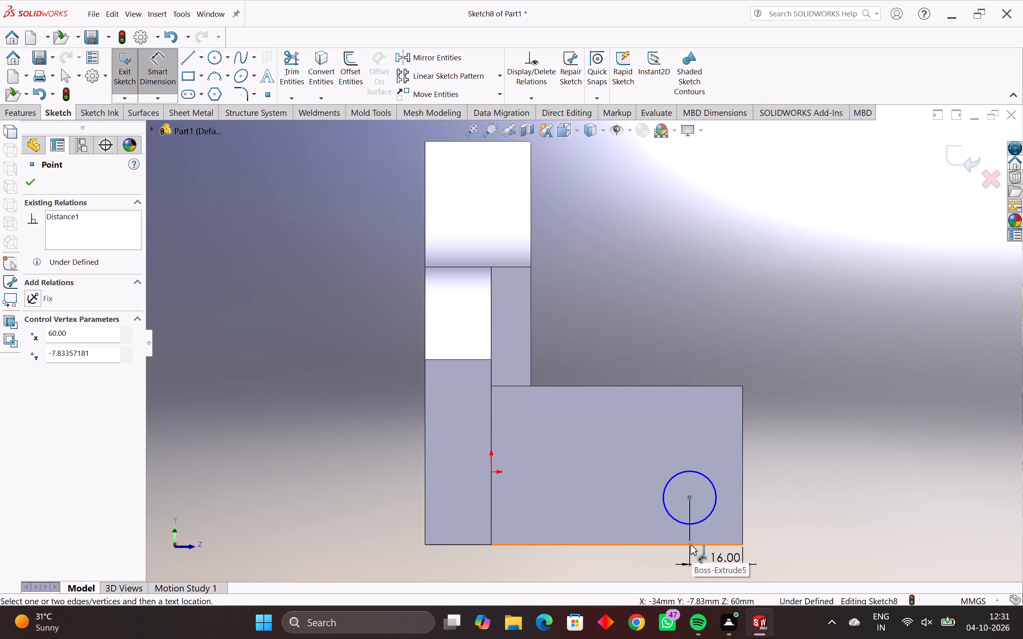
click(690, 544)
click(648, 534)
text(16)
key(Return)
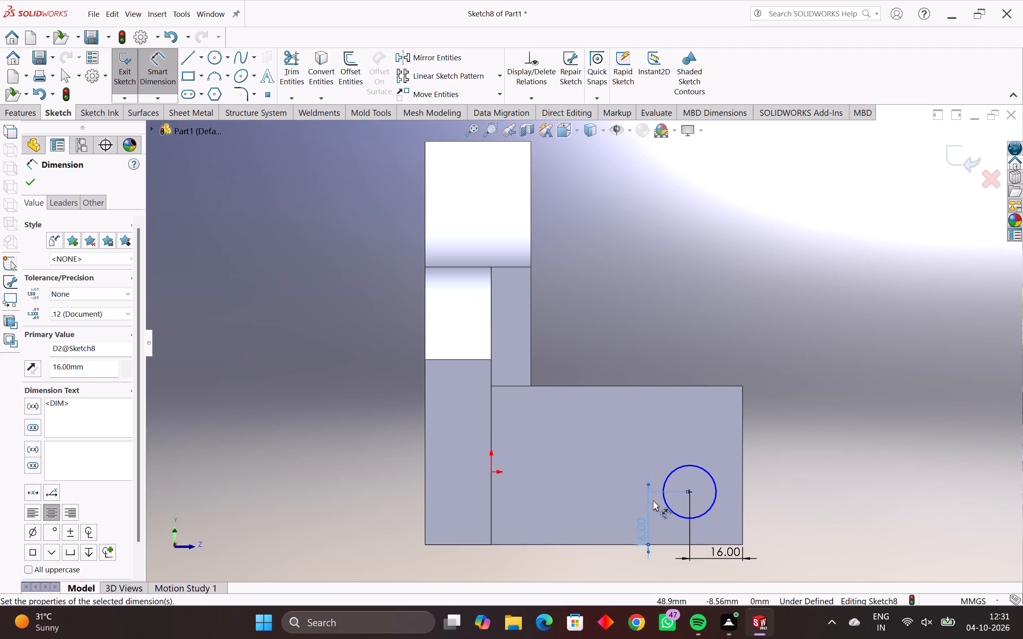
Add a concentric circle of radius 16 mm around the small circle, reaching the arm's front edge.
click(213, 58)
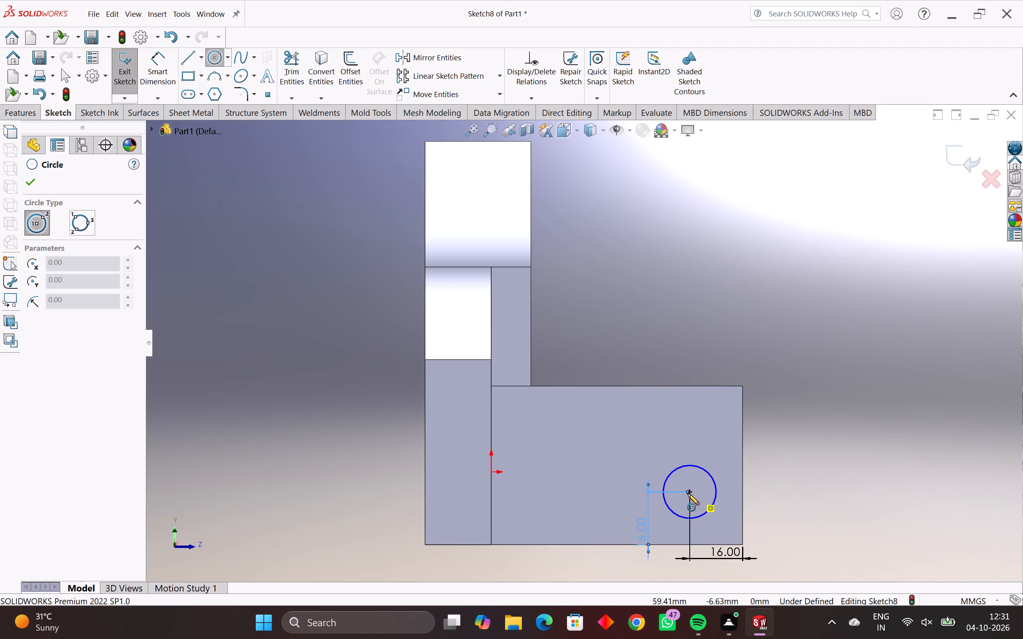
scroll(690, 494, up, 6)
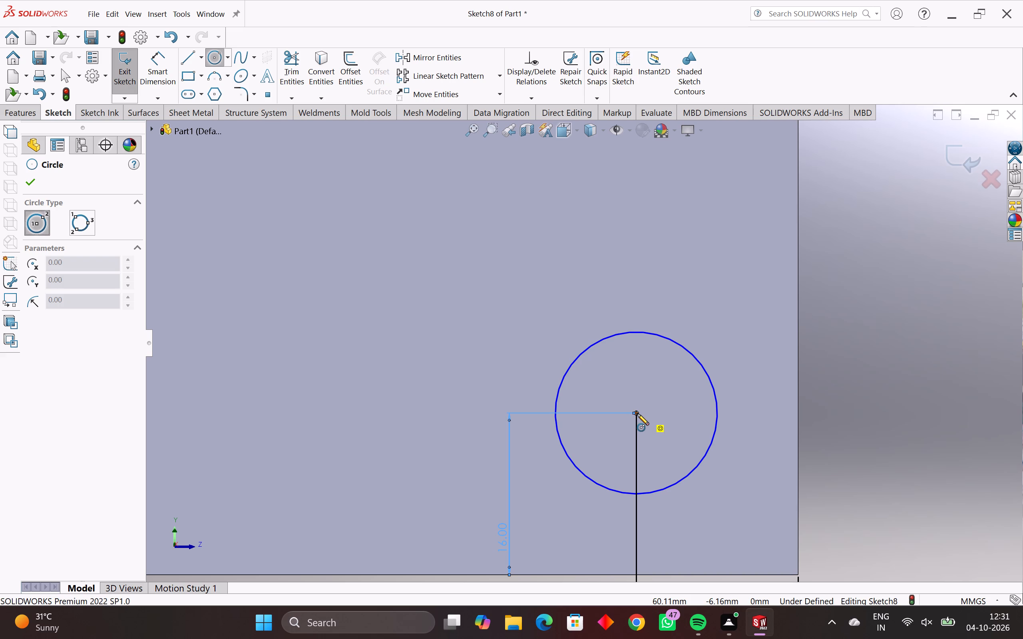
click(637, 413)
scroll(734, 565, down, 3)
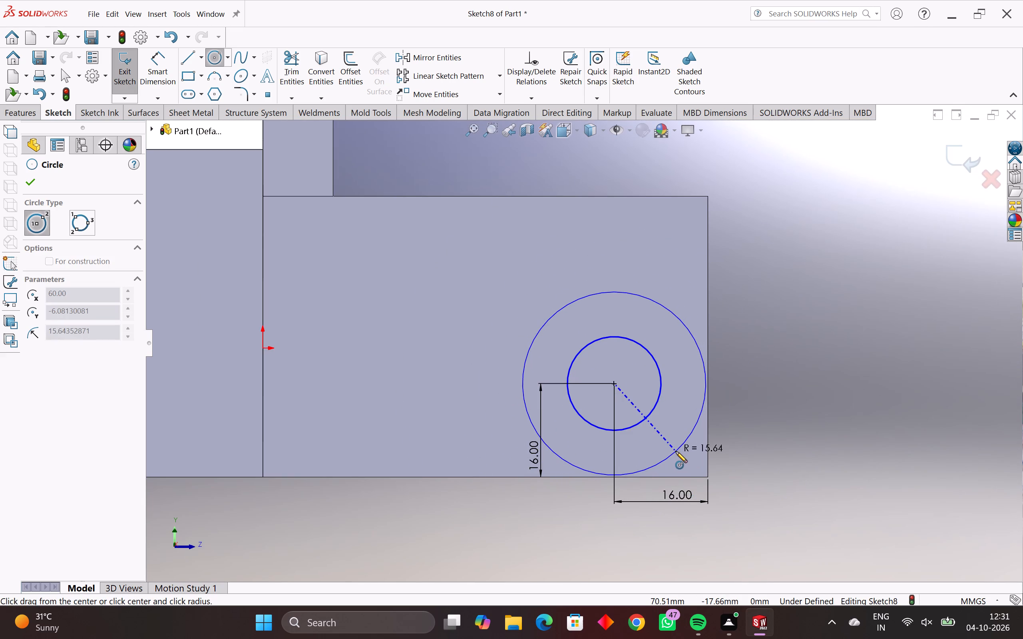
click(707, 383)
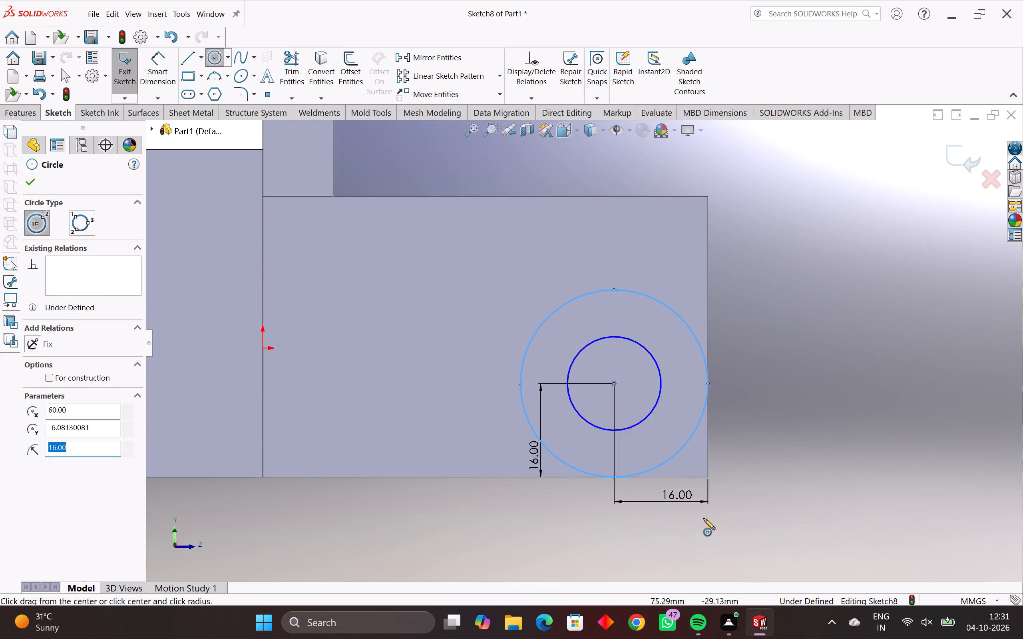
key(Escape)
key(Escape)
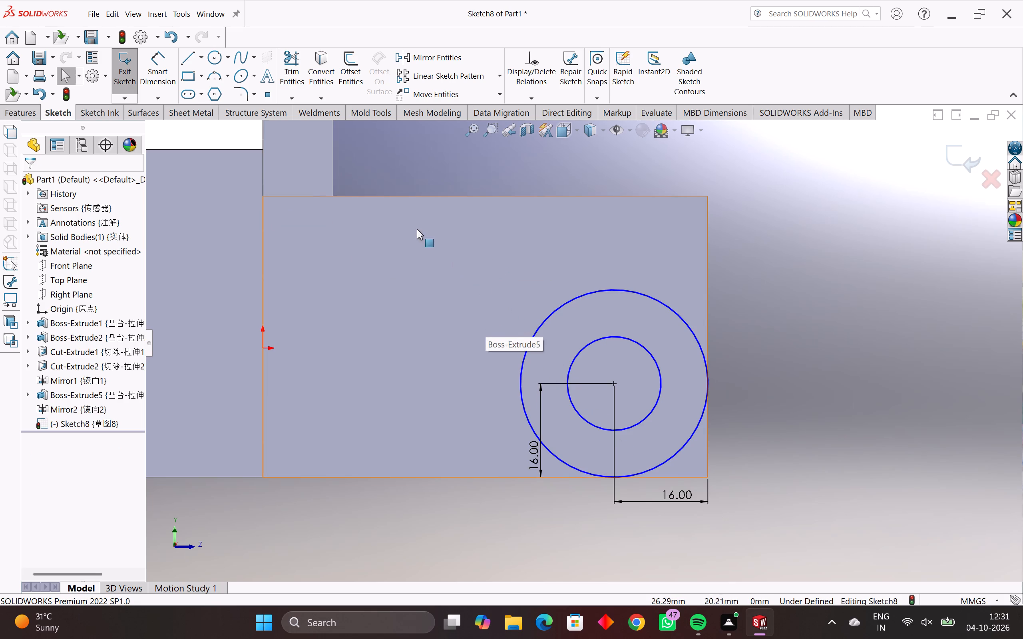
Sketch a sloping line about 56 mm long from the boss's front corner on the arm's top edge to the outer circle's upper front side.
scroll(347, 236, down, 1)
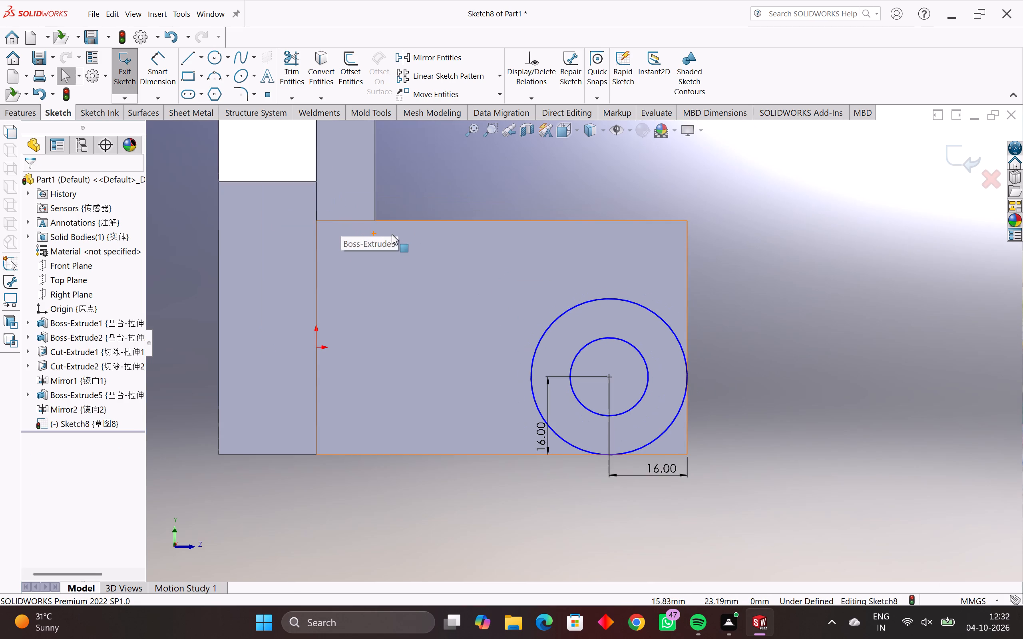
click(188, 60)
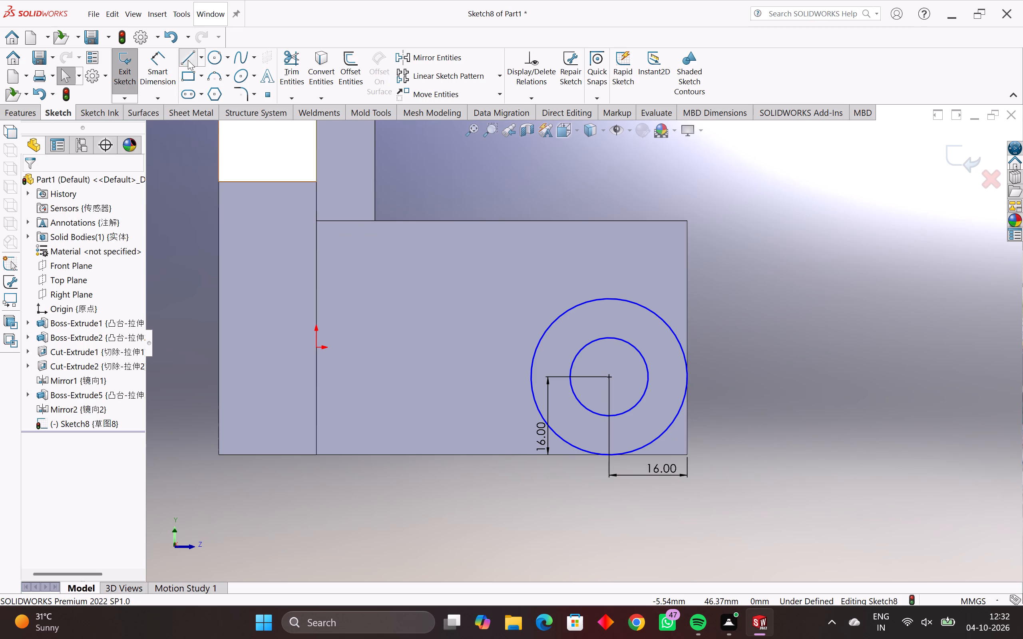
click(375, 220)
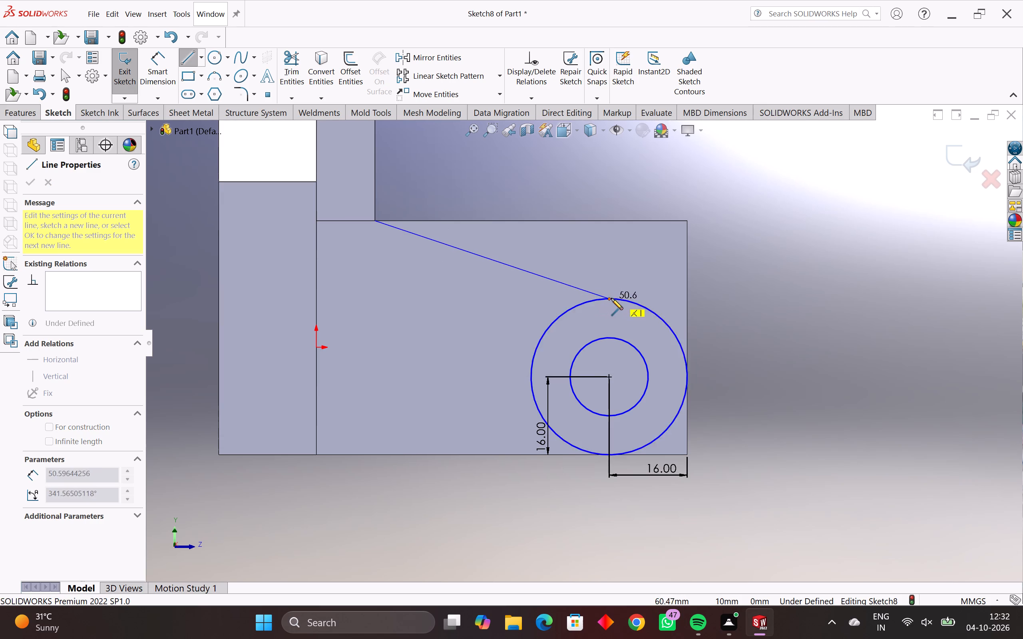
click(634, 302)
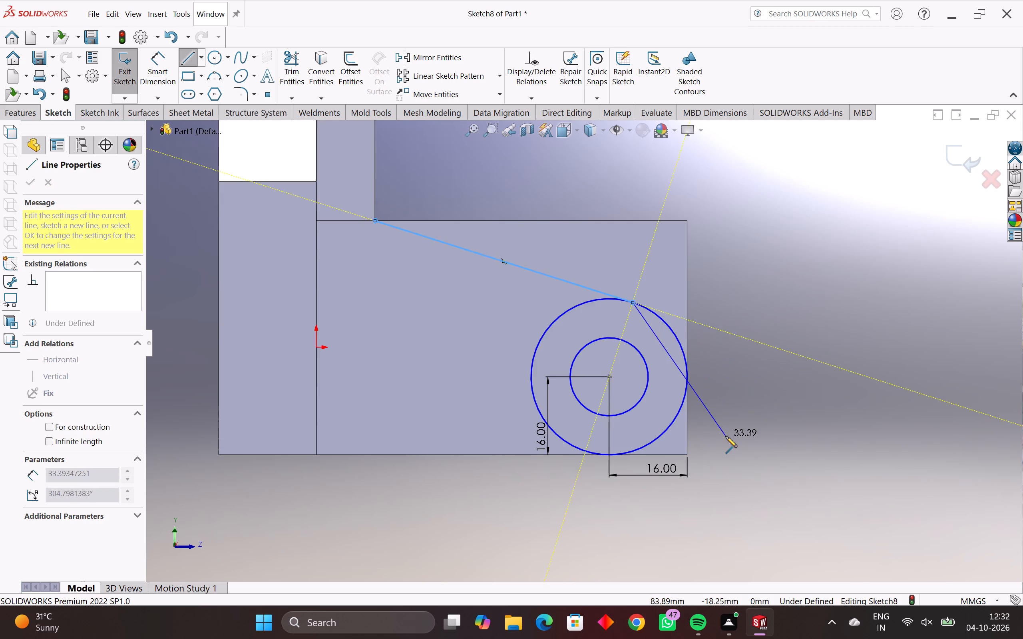
key(Escape)
scroll(630, 308, up, 6)
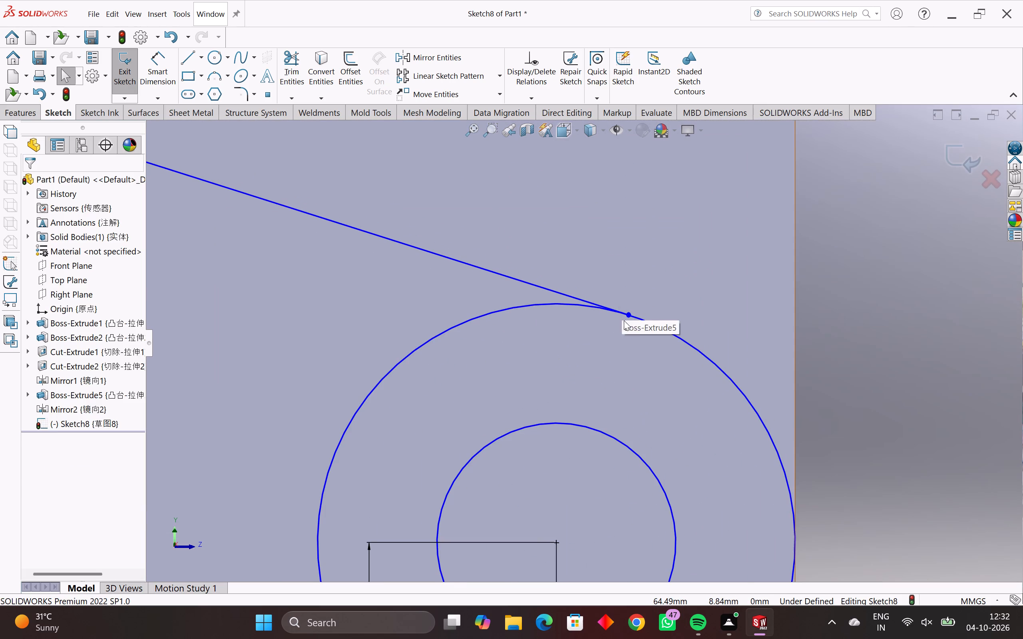
scroll(625, 320, down, 3)
scroll(566, 340, down, 1)
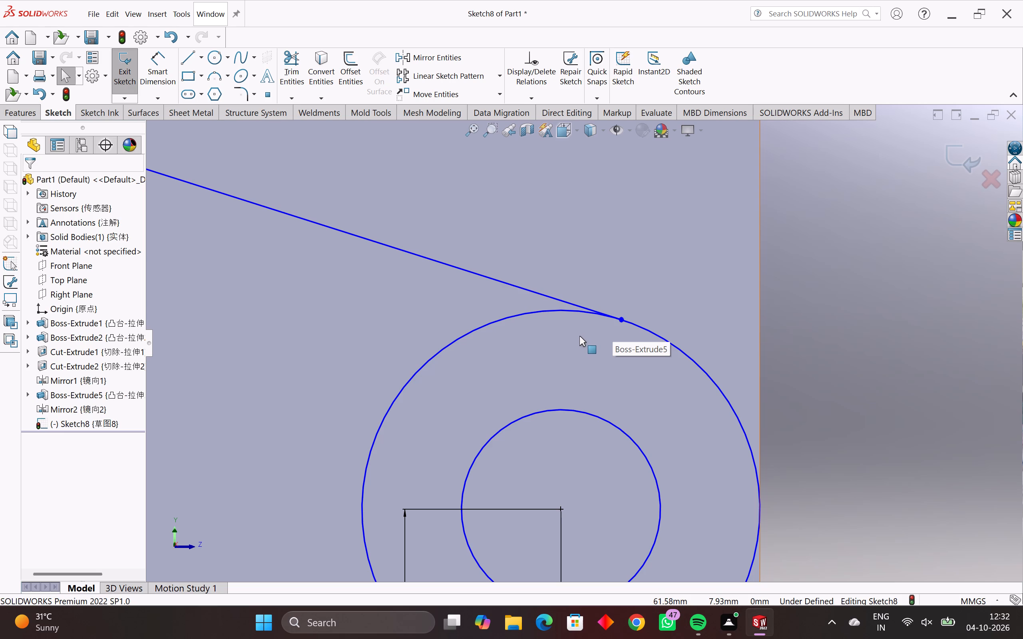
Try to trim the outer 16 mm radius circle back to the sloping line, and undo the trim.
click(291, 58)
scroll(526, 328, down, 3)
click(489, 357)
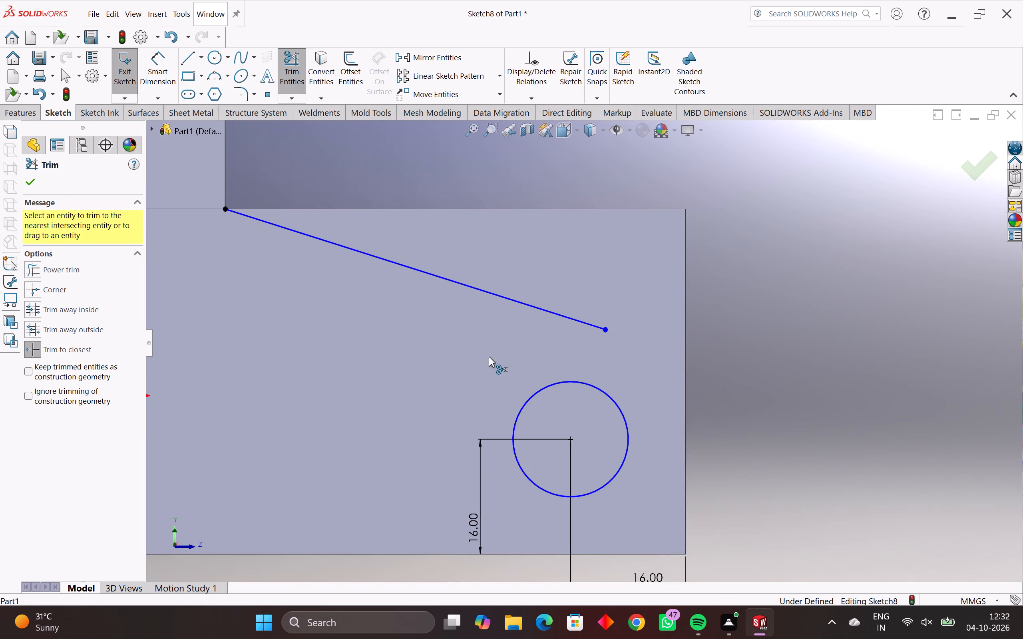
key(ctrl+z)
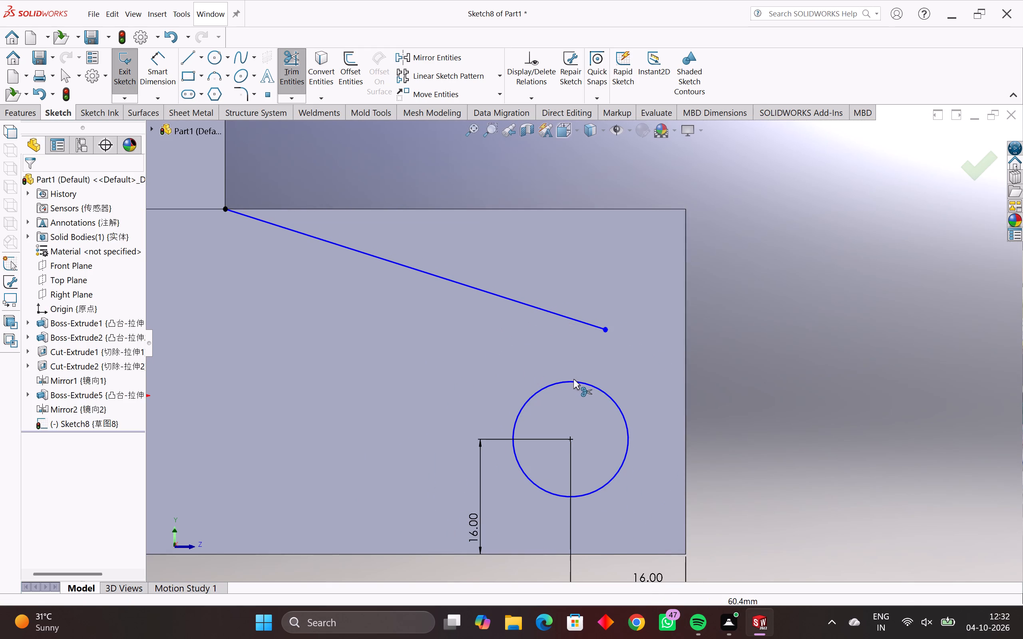
Examine the junction where the sloping line meets the outer circle.
scroll(609, 320, up, 6)
scroll(594, 357, up, 2)
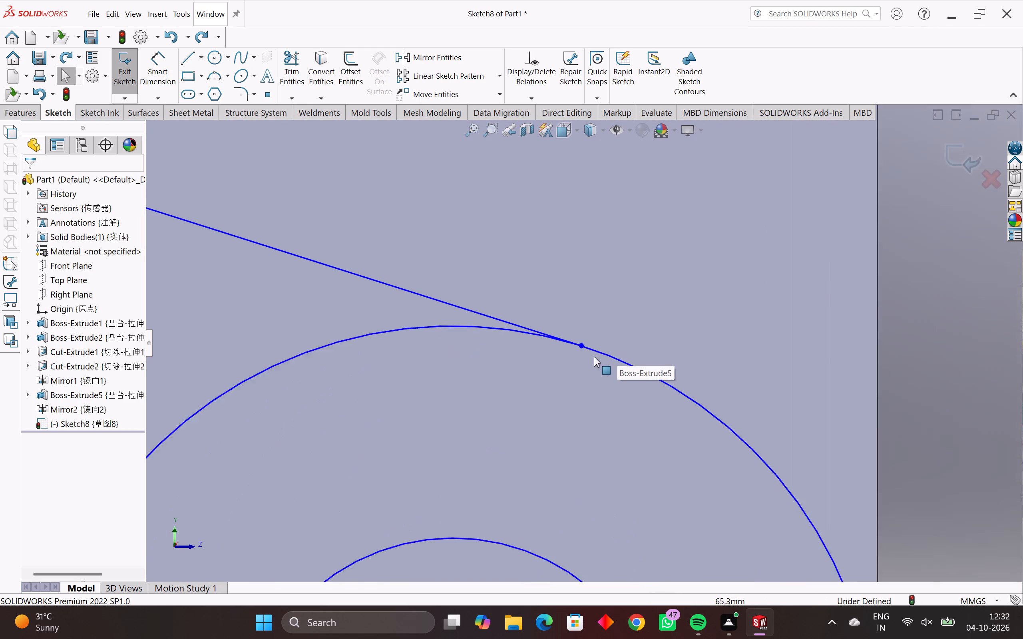
scroll(594, 357, up, 2)
scroll(553, 335, up, 4)
scroll(587, 337, up, 10)
scroll(667, 397, down, 2)
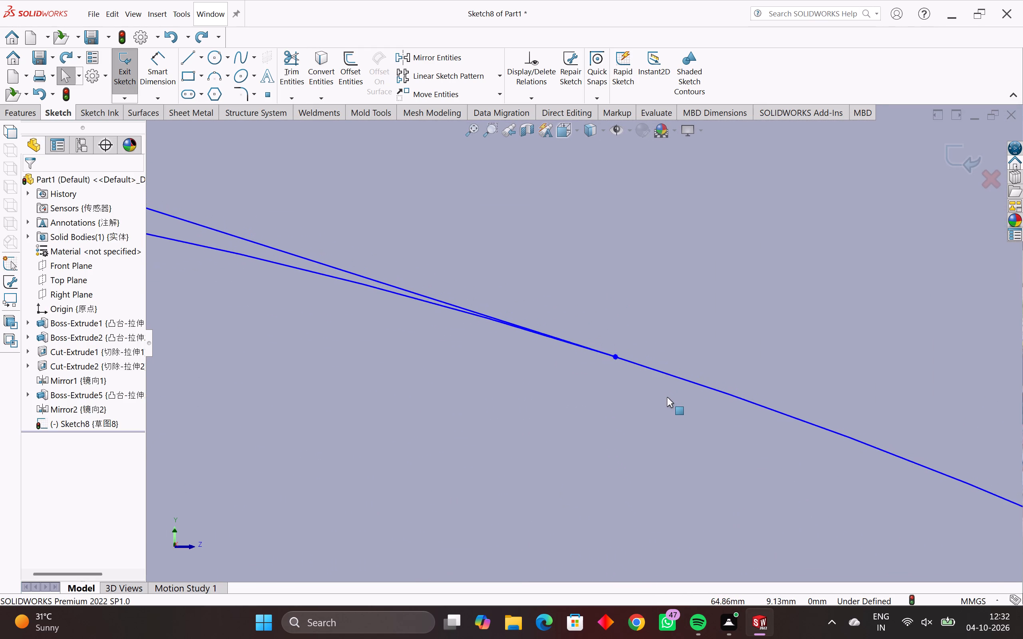
scroll(667, 397, down, 20)
scroll(667, 397, down, 2)
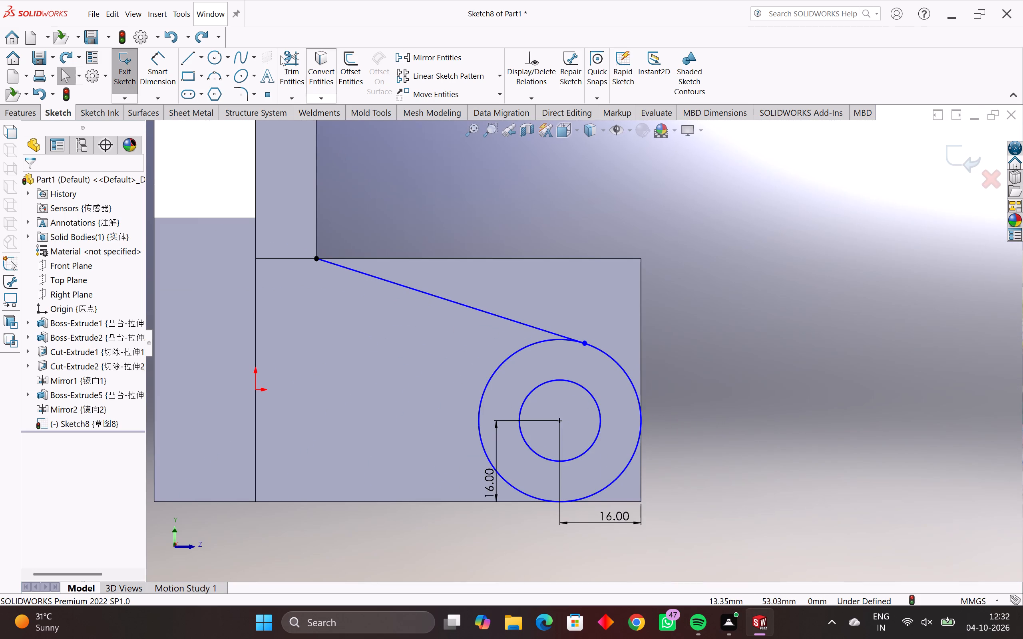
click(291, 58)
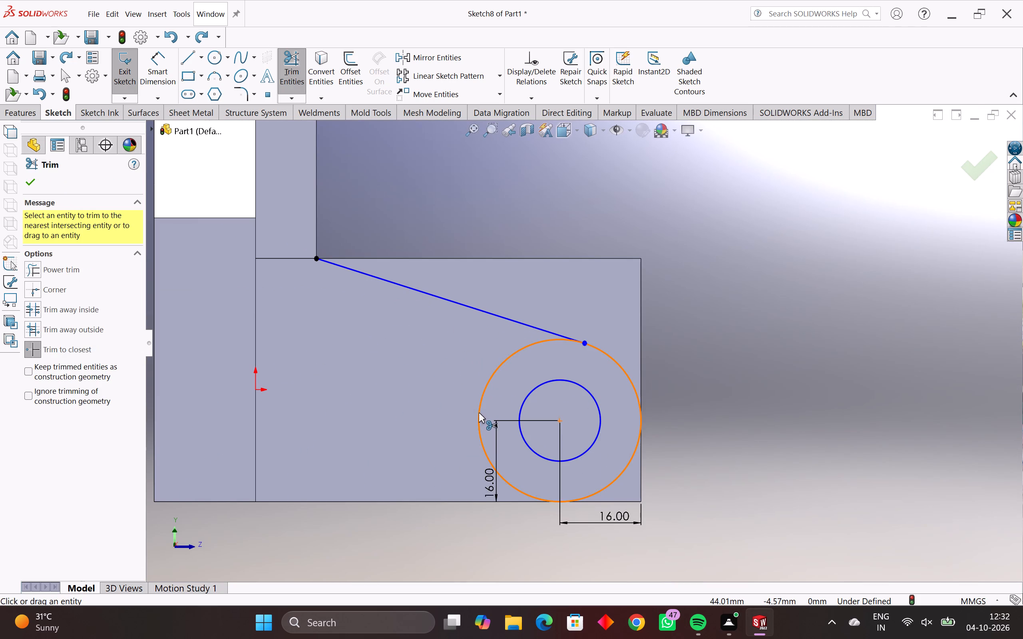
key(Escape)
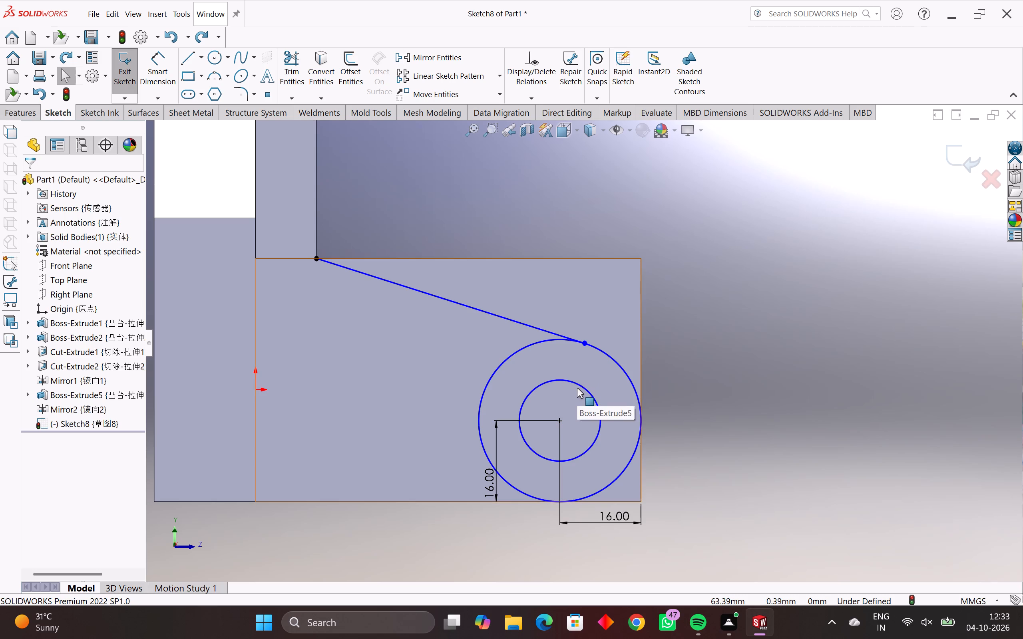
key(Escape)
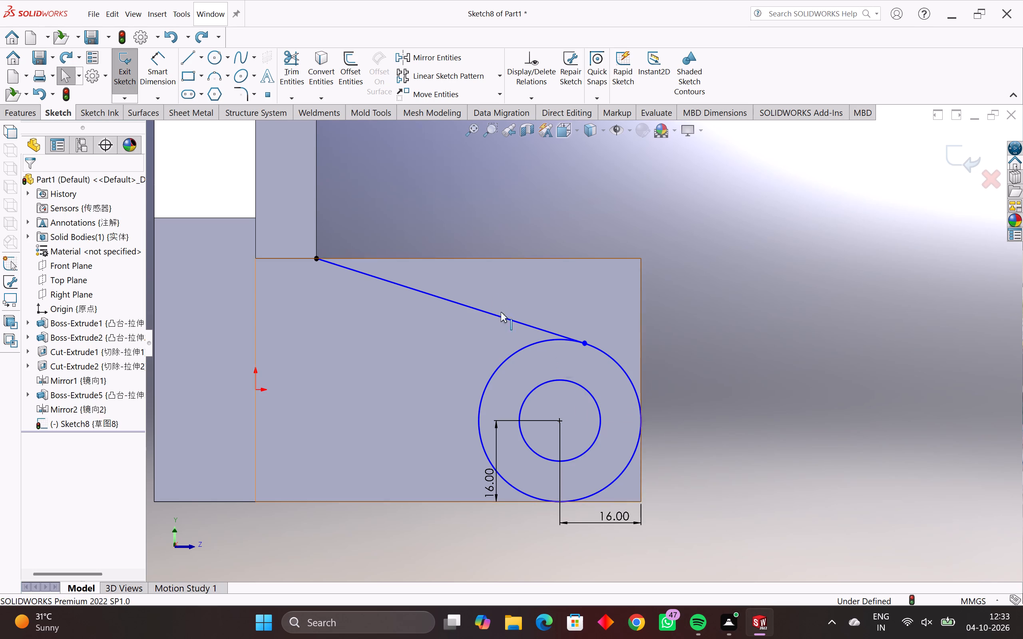
Sketch a line from the boss's front corner along the arm's top edge to its front corner, and 32 mm down to the outer circle.
click(183, 55)
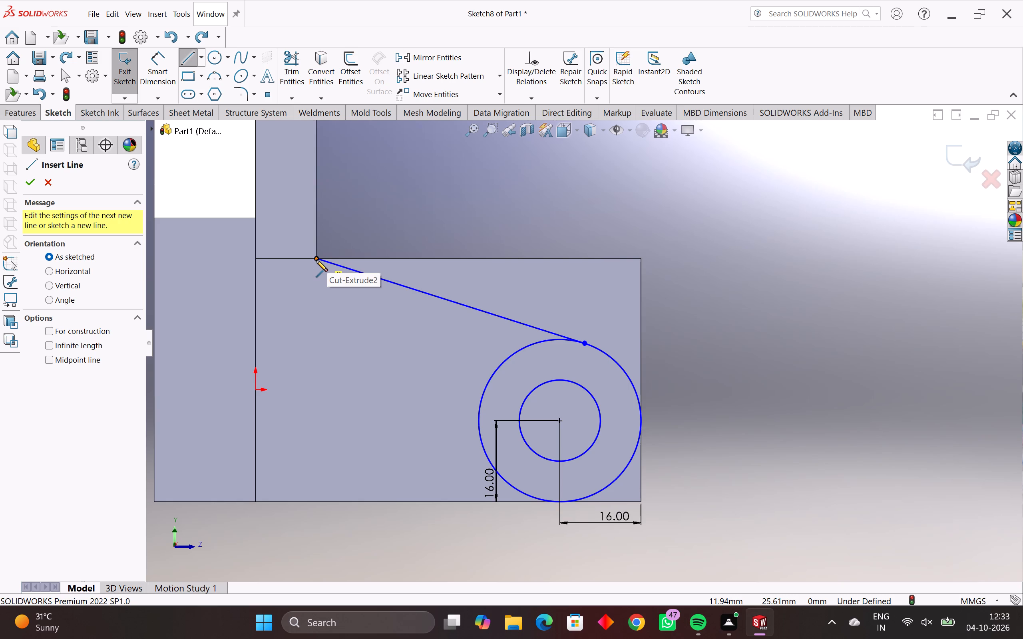
click(316, 258)
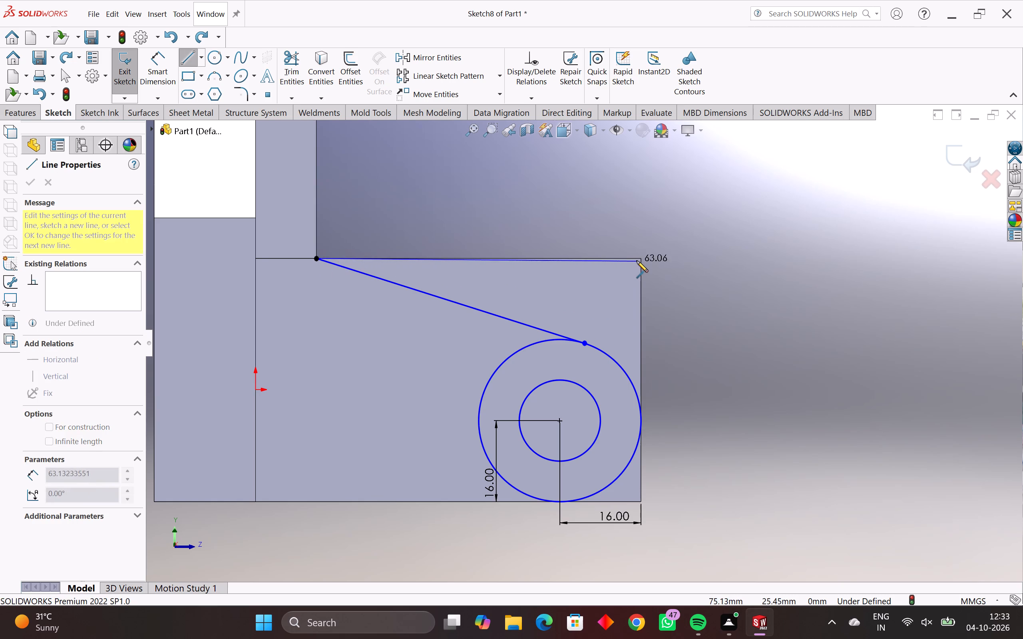
click(641, 259)
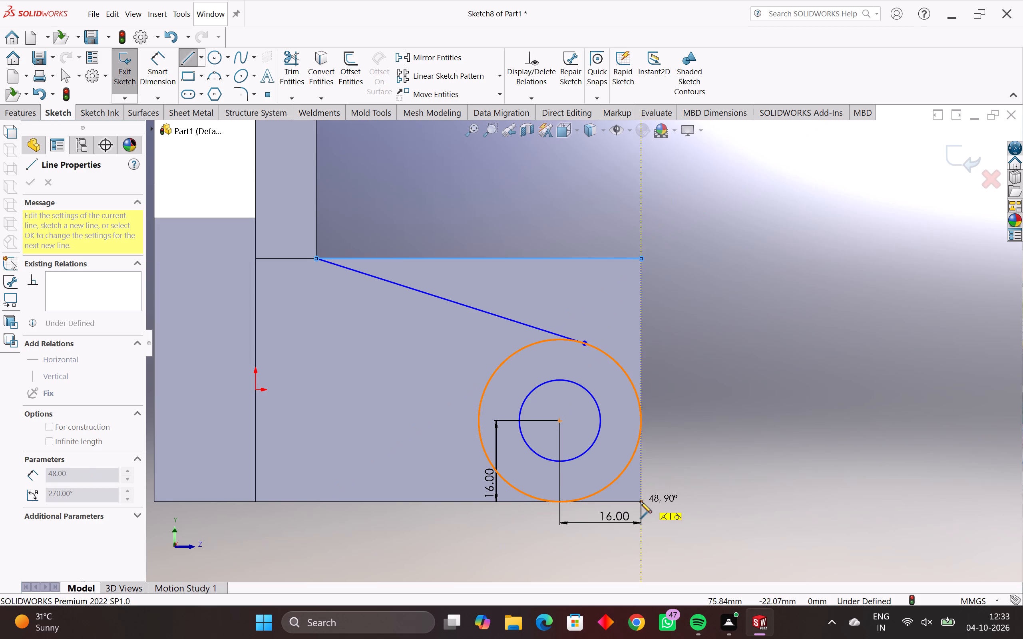
click(641, 421)
key(Escape)
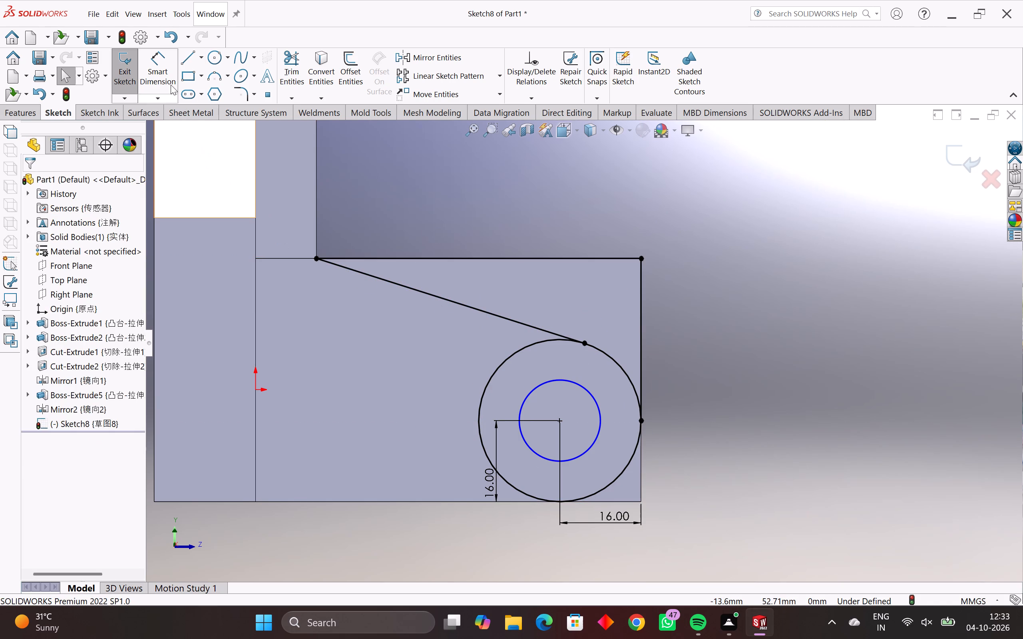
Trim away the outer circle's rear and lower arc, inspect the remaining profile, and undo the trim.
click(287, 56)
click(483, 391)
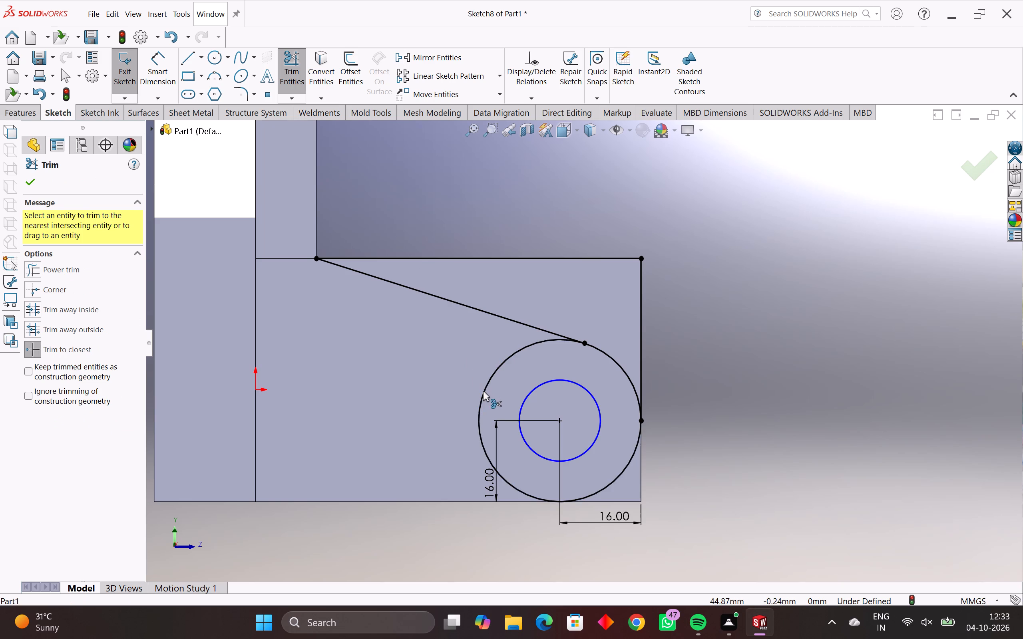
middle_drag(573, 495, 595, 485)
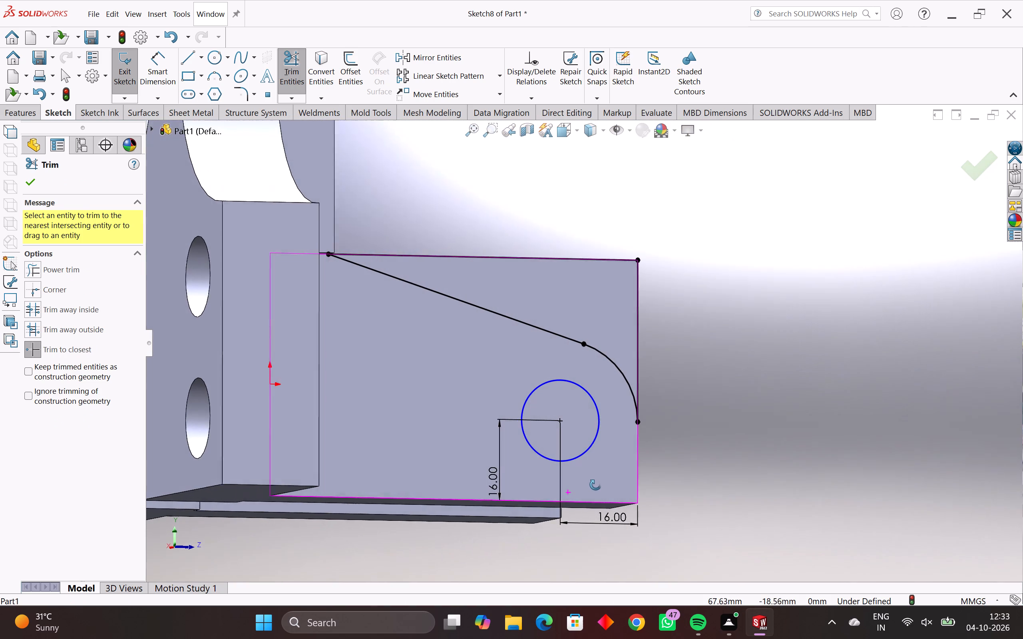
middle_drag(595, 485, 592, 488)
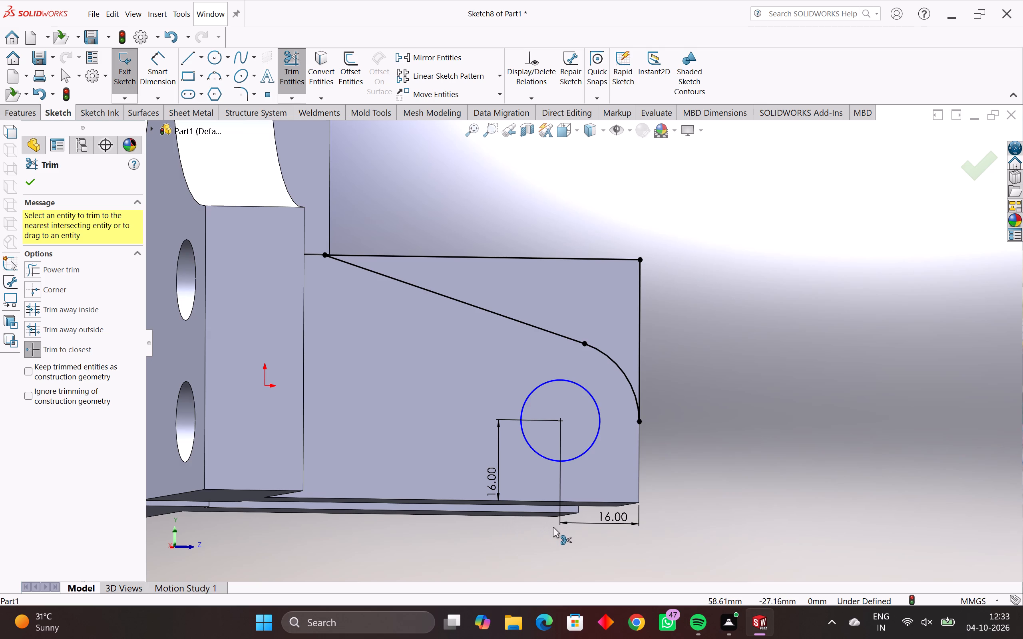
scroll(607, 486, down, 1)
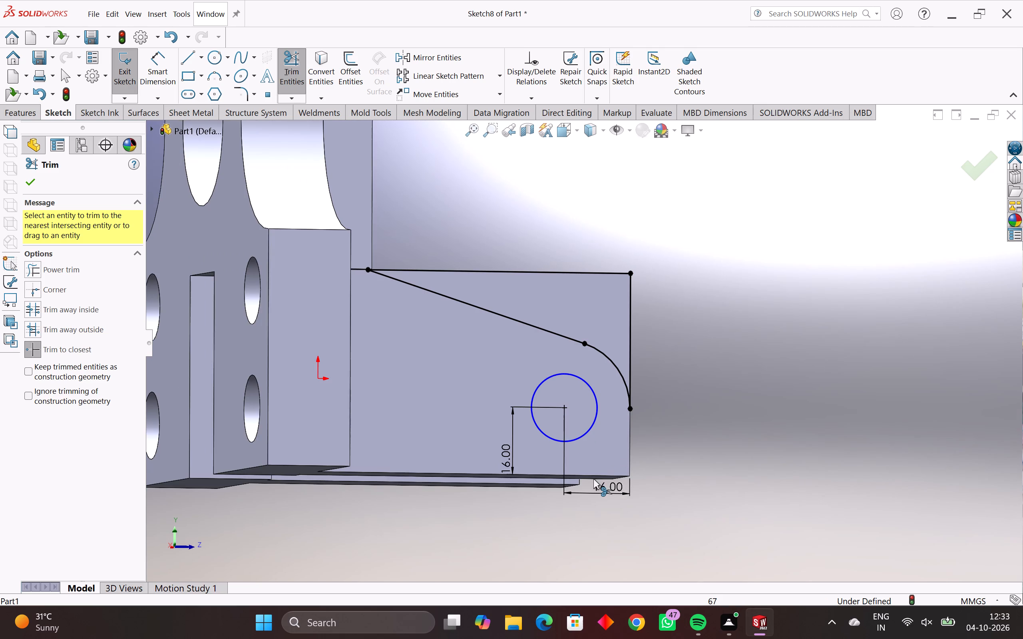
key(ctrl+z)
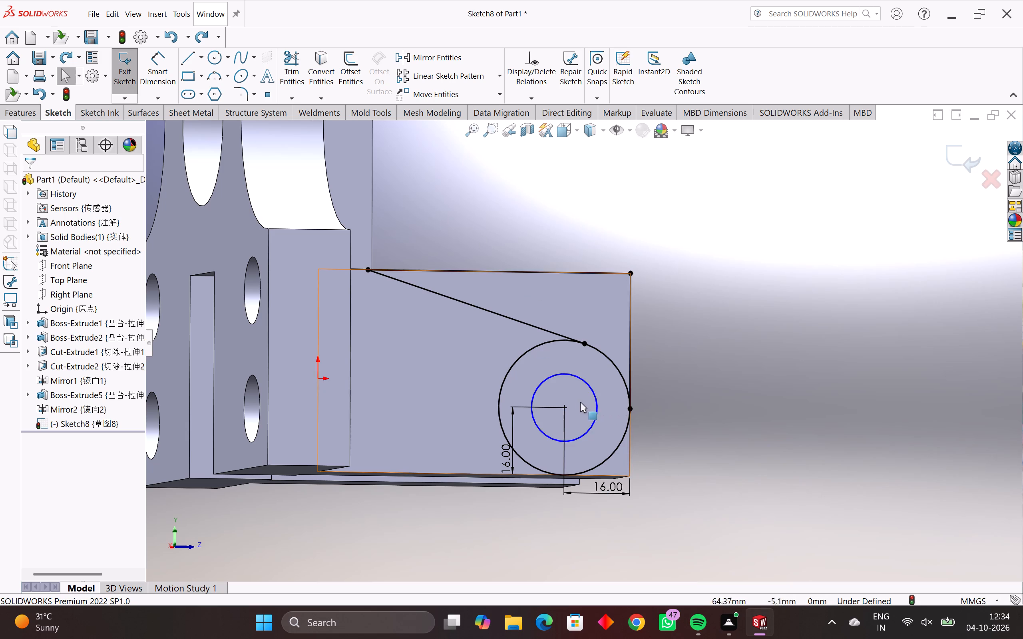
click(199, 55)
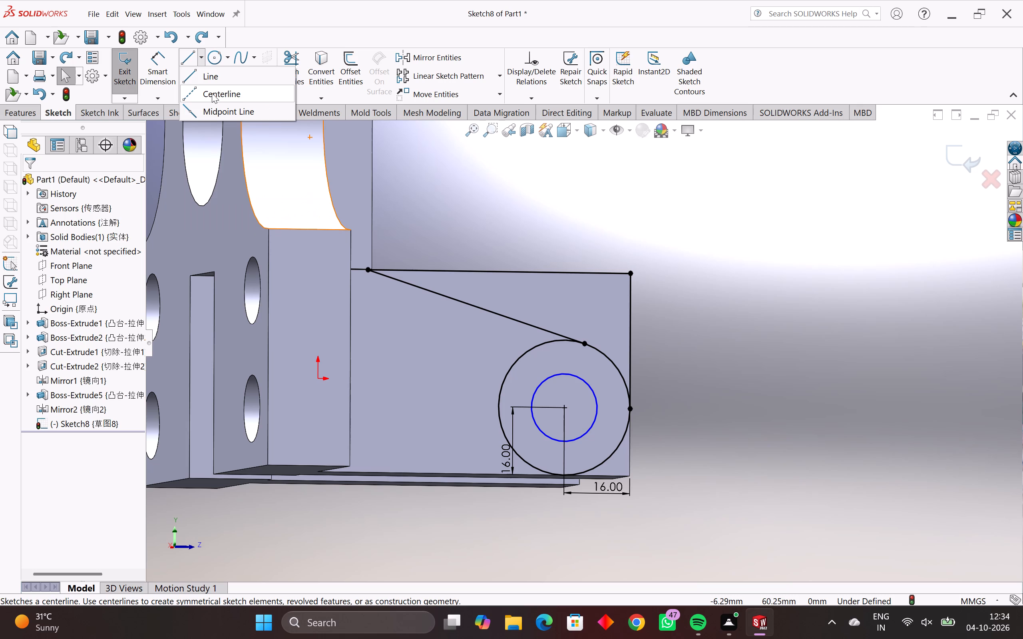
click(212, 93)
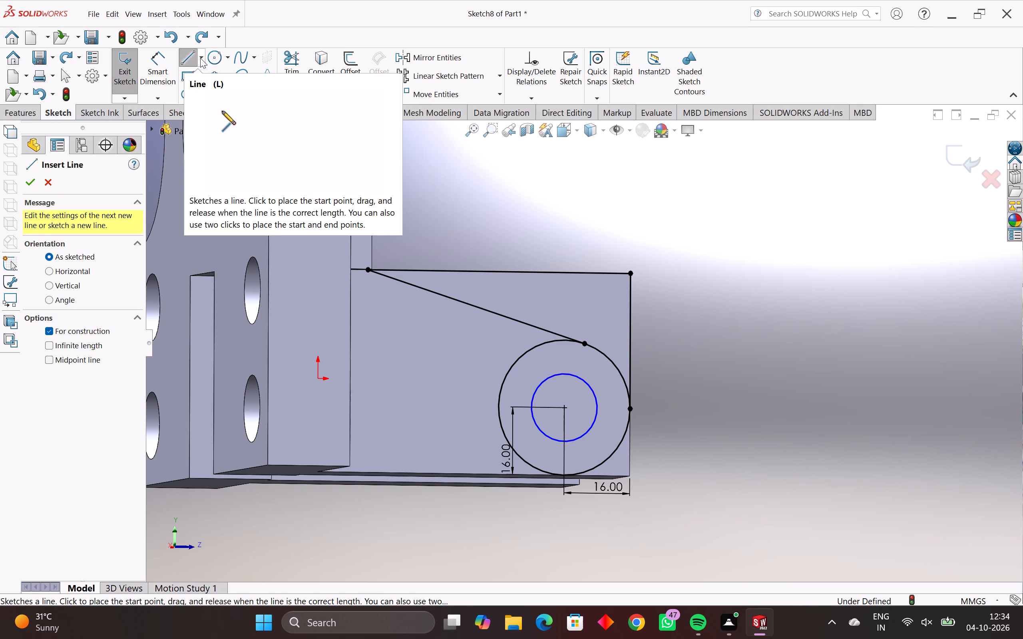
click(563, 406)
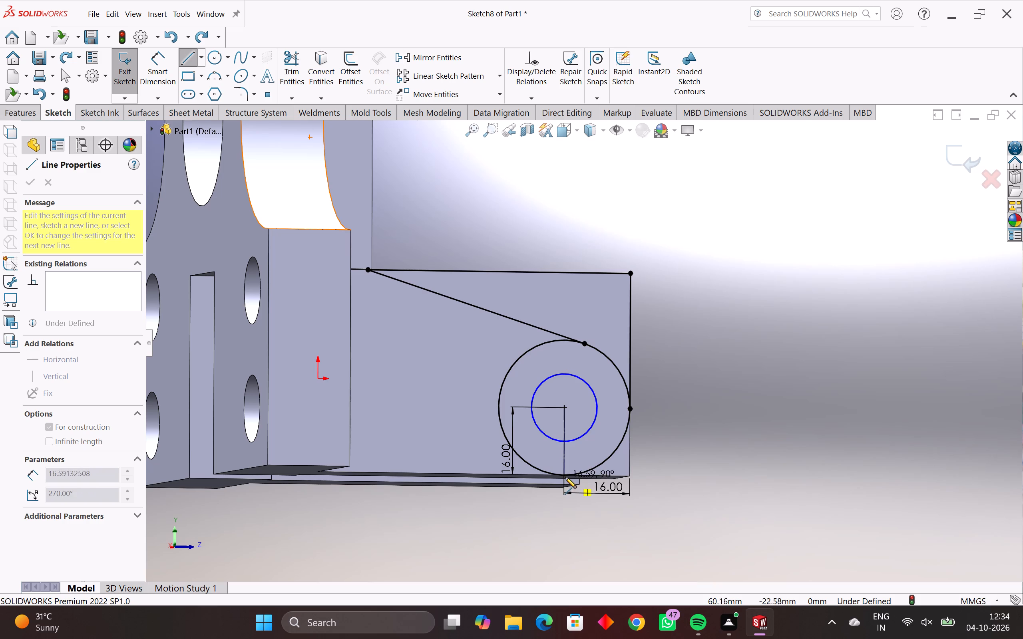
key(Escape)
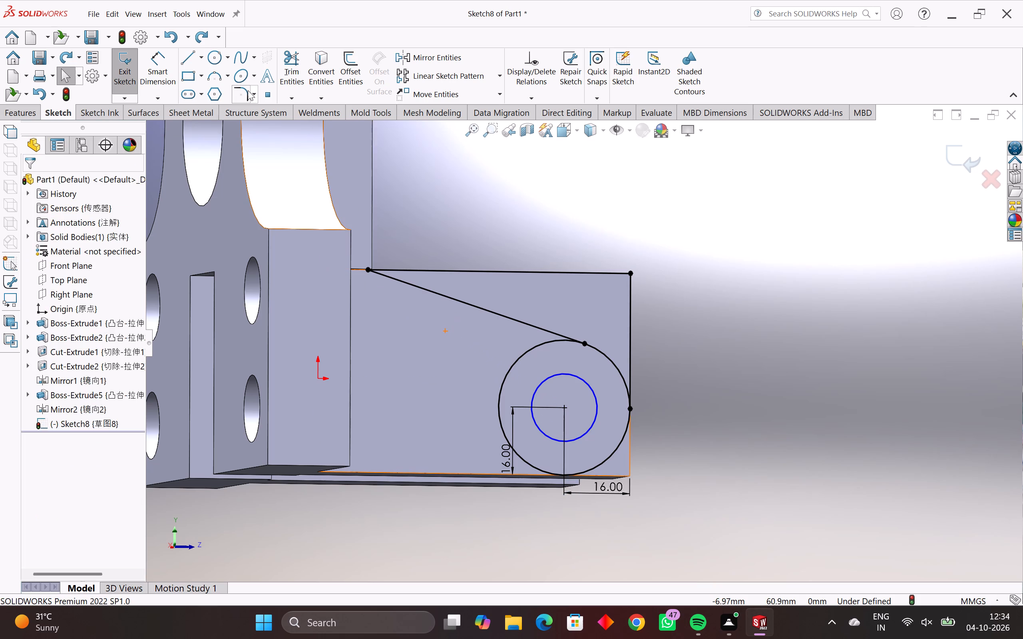
Sketch a 16 mm line from the outer circle's lowest point to the arm's lower front corner, and 16 mm up to the circle.
click(200, 57)
click(197, 77)
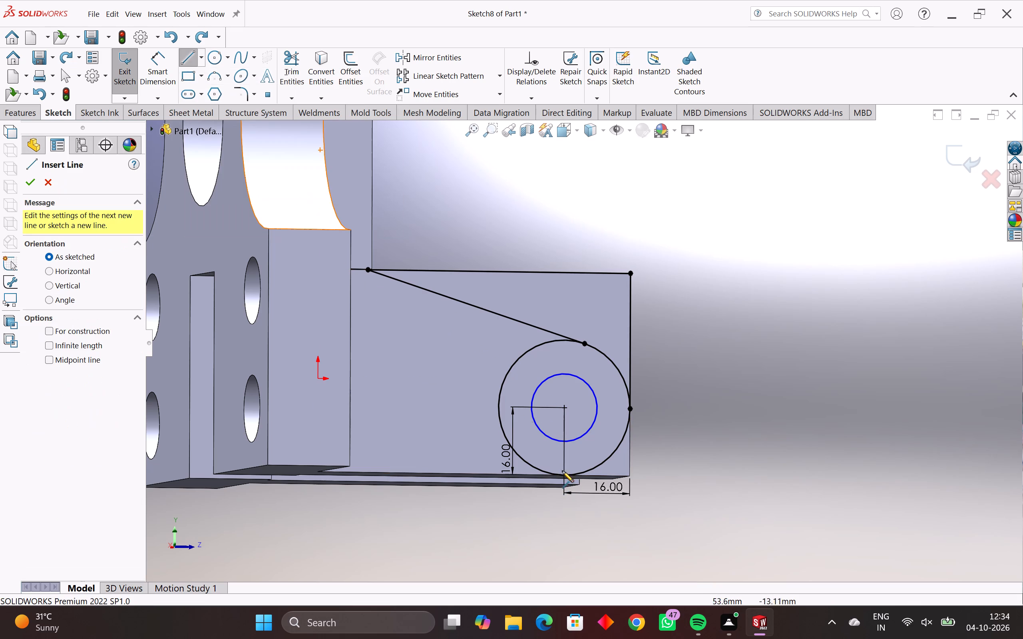
click(564, 473)
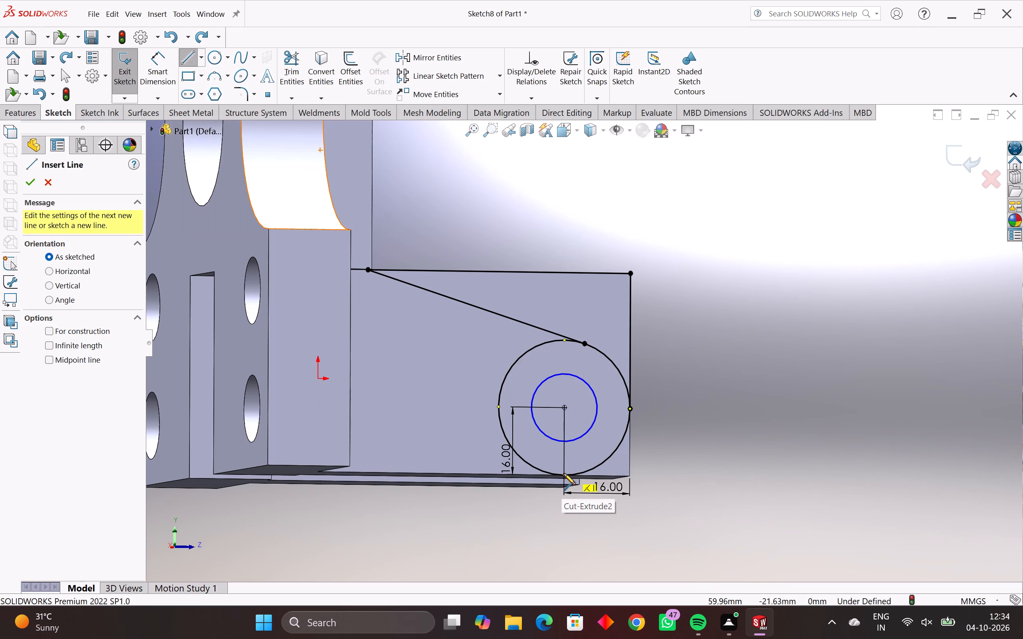
click(630, 477)
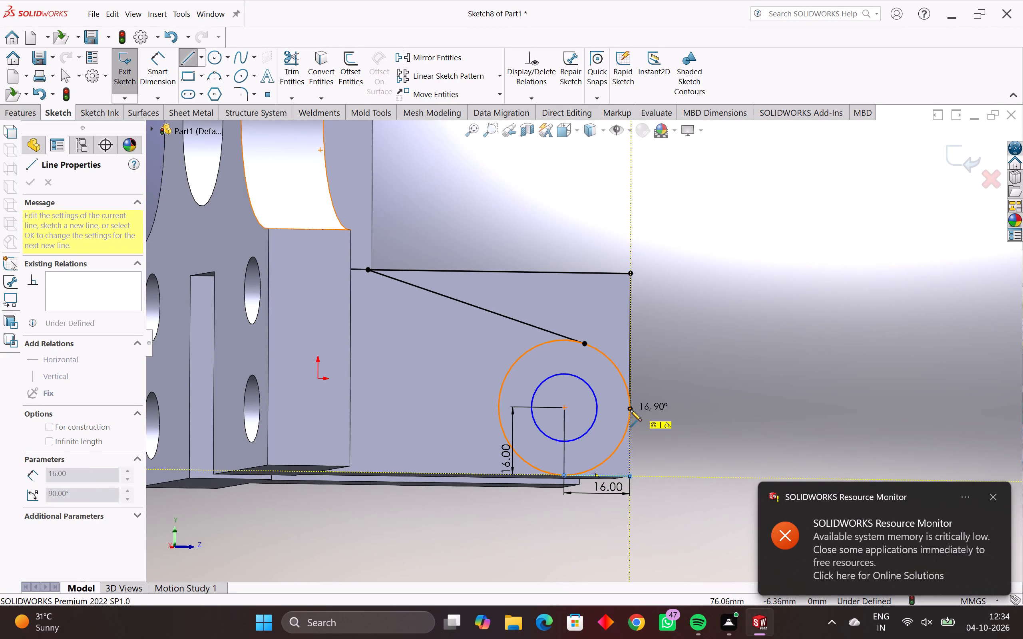
click(630, 410)
key(Escape)
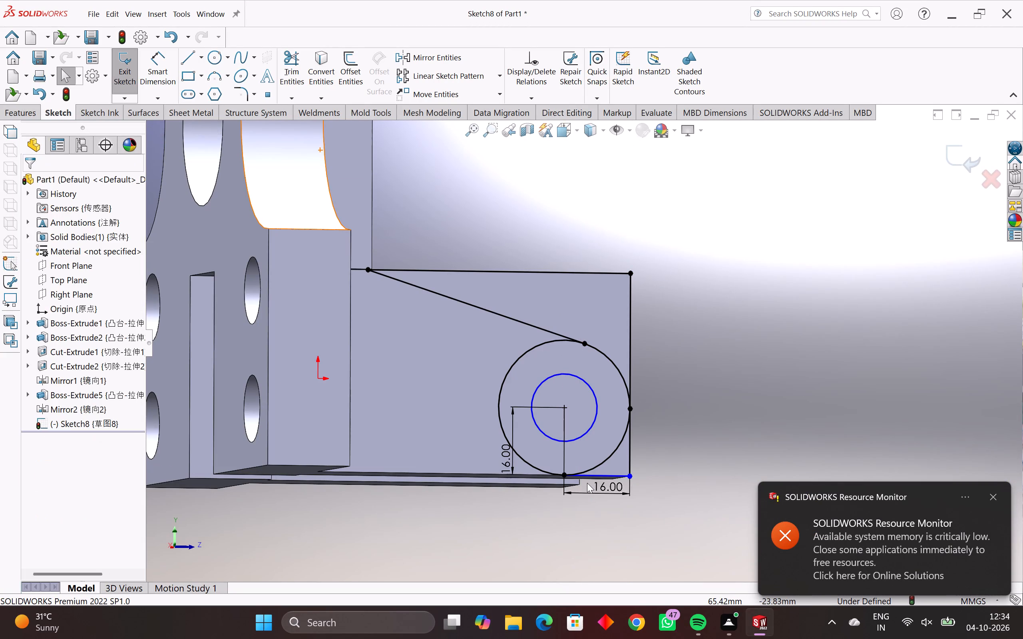
Trim away the outer circle's rear arc between the sloping line's end and the circle's lowest point.
scroll(587, 479, up, 3)
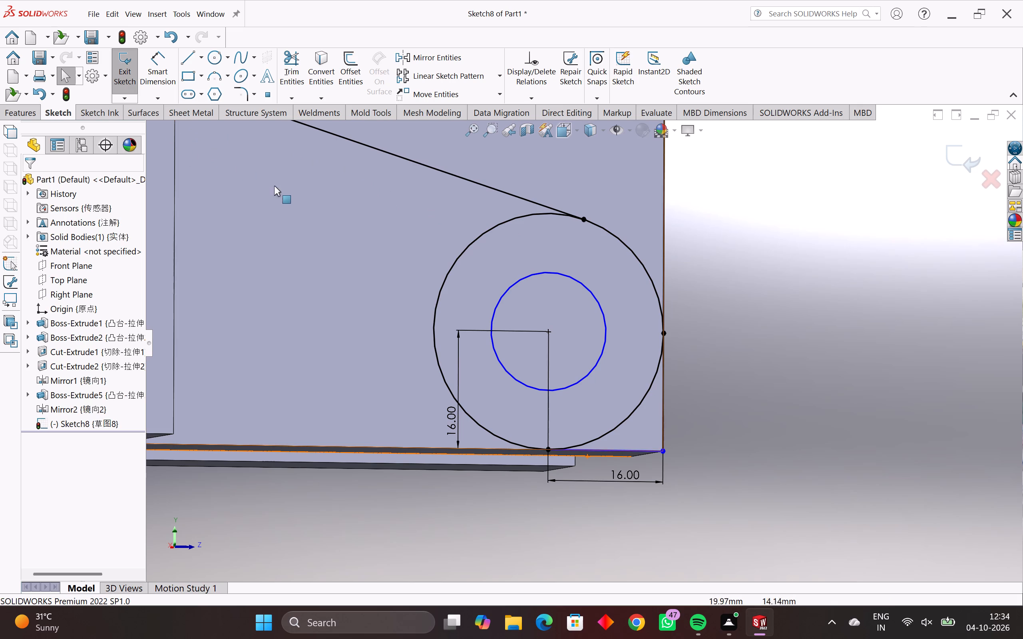
scroll(287, 187, down, 3)
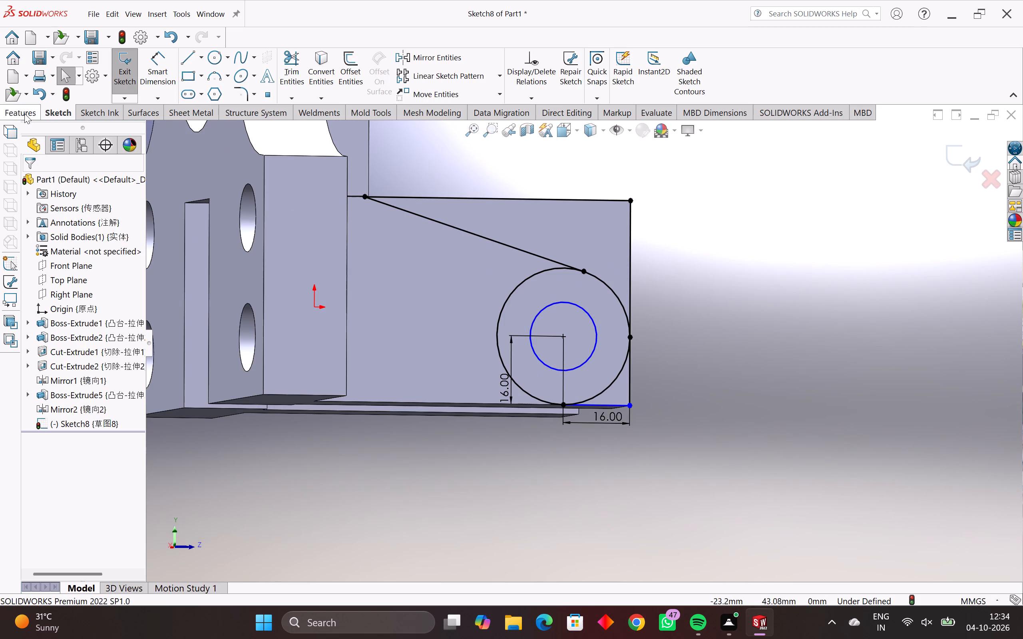
click(24, 113)
click(68, 111)
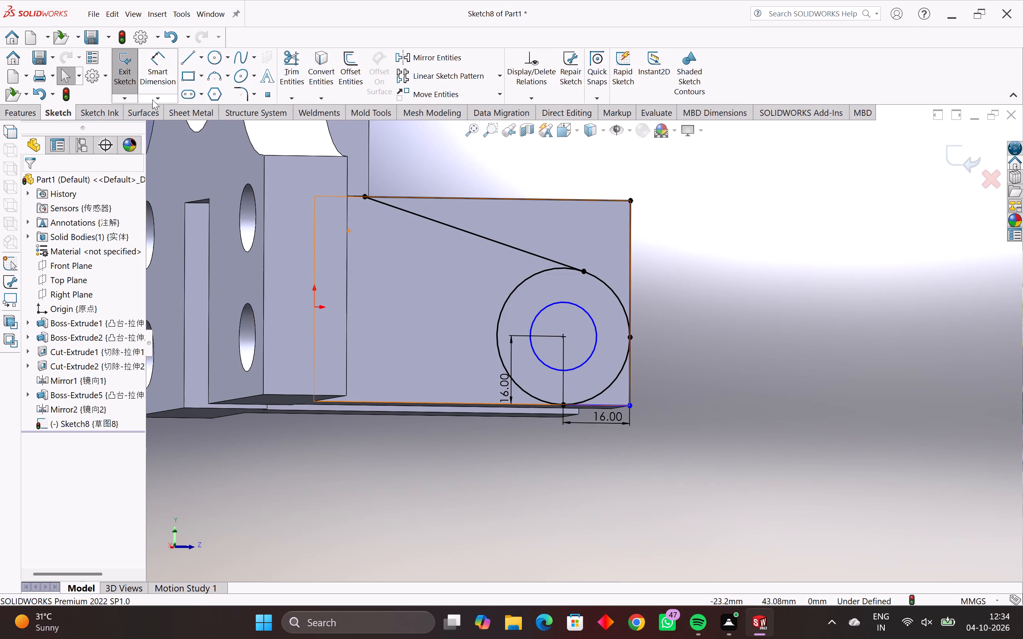
click(293, 58)
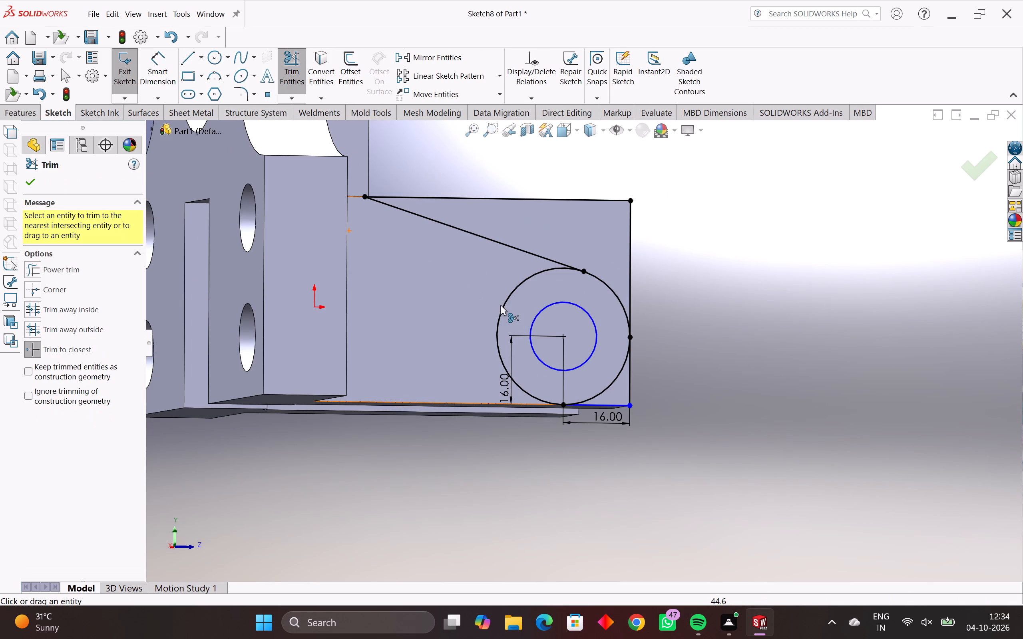
click(502, 306)
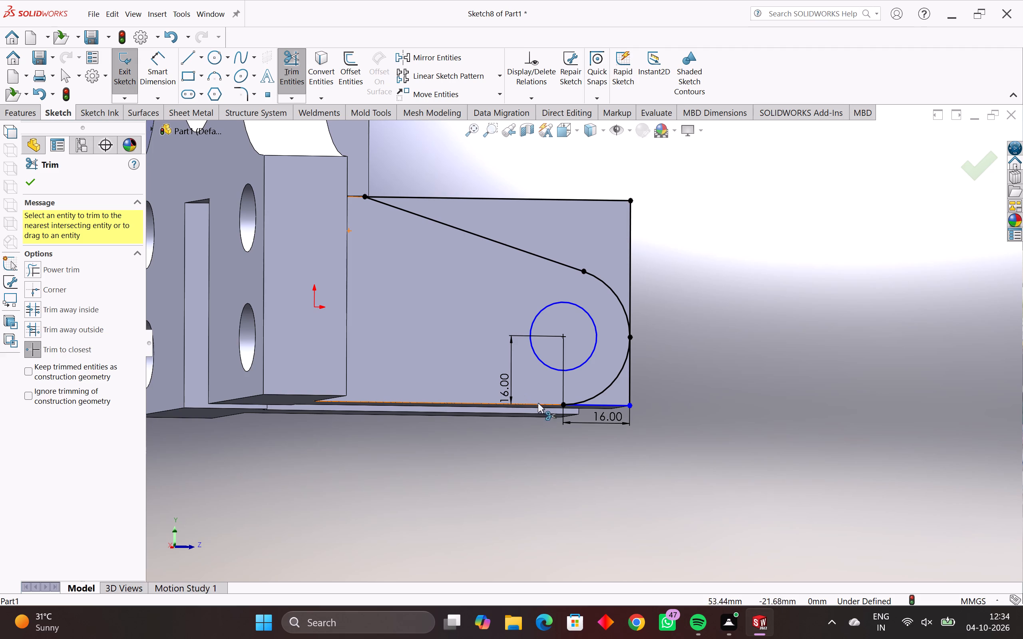
Examine the sketch corner where the sloping and top-edge lines meet the boss, and the overall profile on the arm.
scroll(395, 230, up, 3)
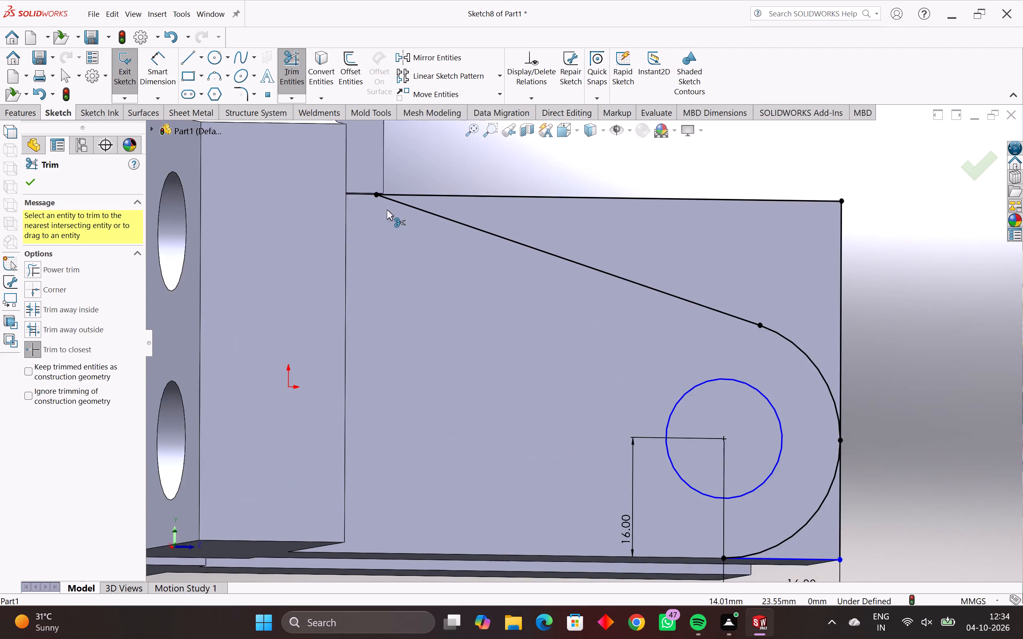
scroll(384, 204, up, 3)
scroll(421, 214, up, 3)
scroll(463, 284, up, 2)
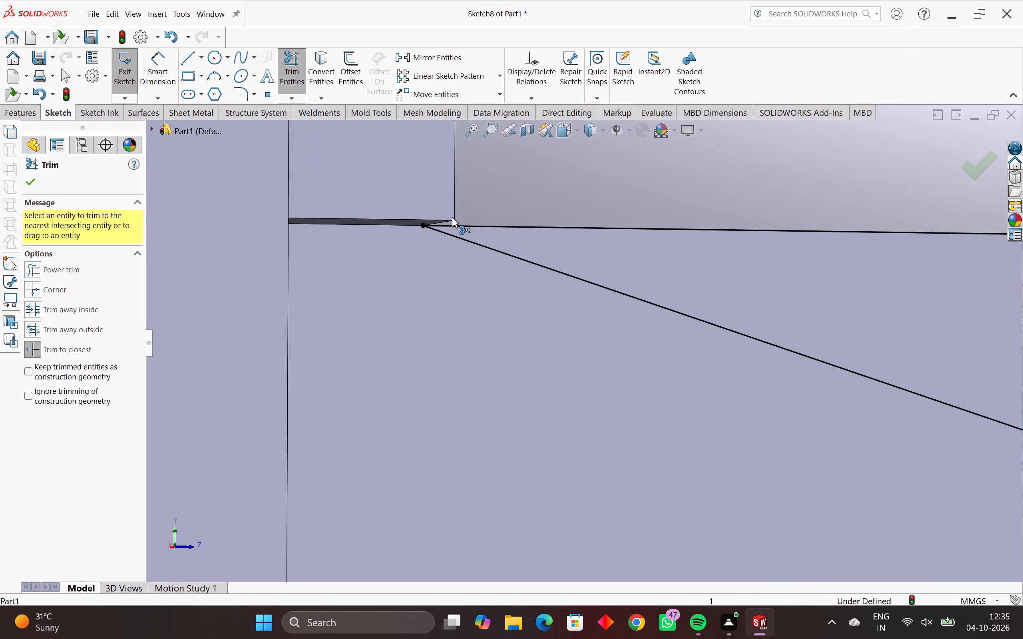
middle_drag(482, 256, 414, 275)
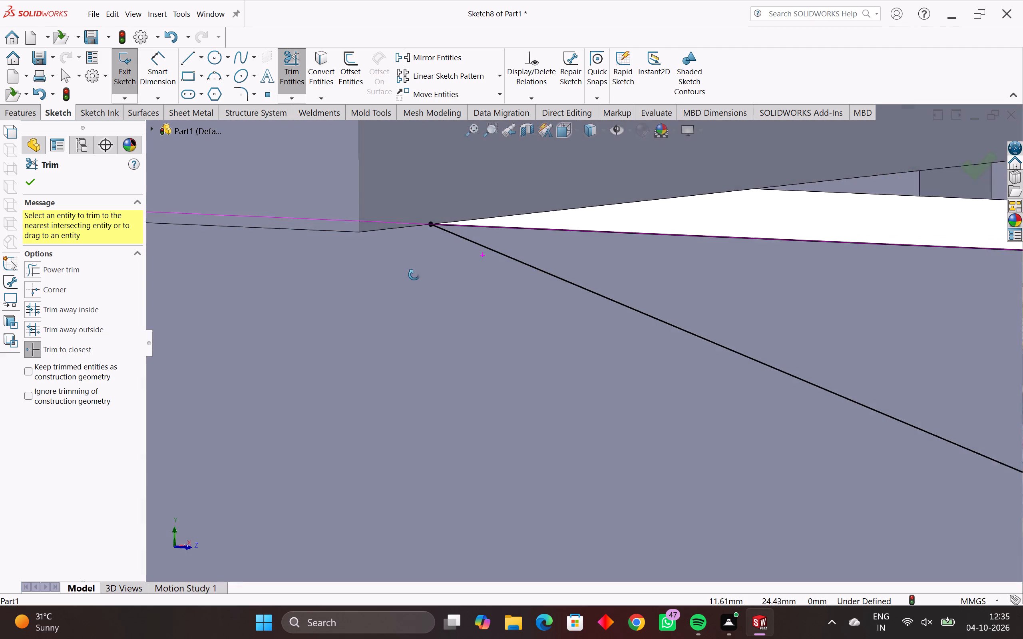
middle_drag(414, 275, 468, 289)
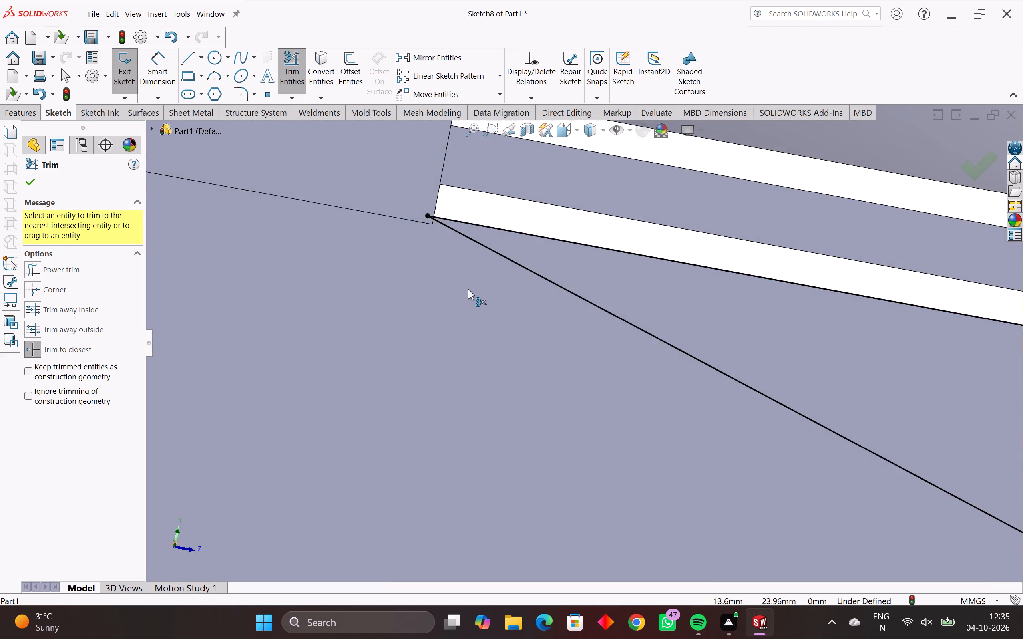
scroll(468, 289, down, 3)
scroll(483, 327, down, 2)
middle_click(537, 389)
scroll(537, 390, down, 6)
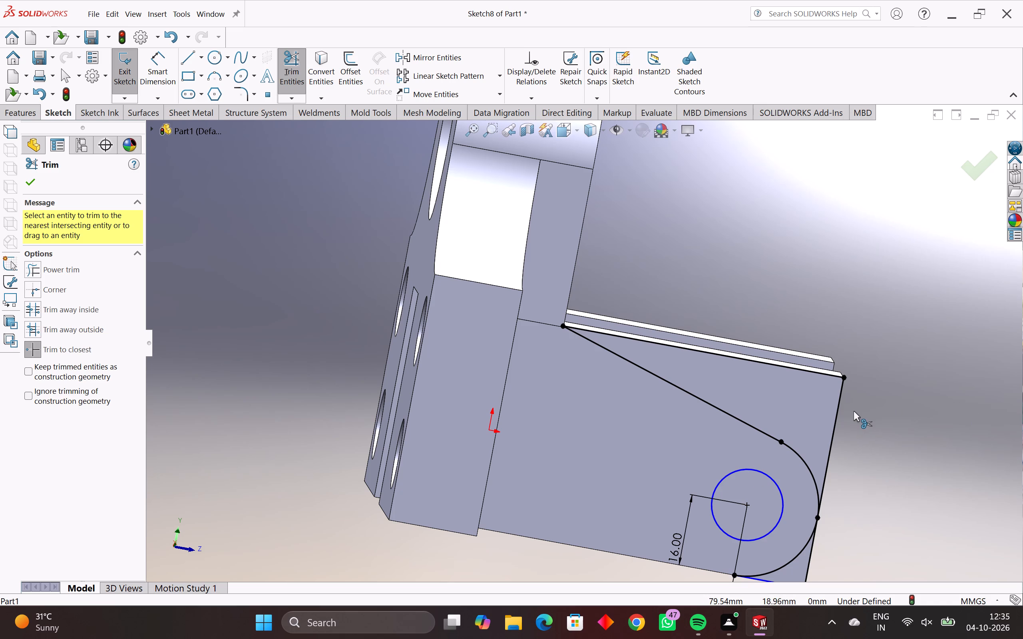
Examine the trimmed profile sketch on the arm's side face from several angles and leave the Trim command.
scroll(854, 411, down, 1)
middle_drag(853, 412, 786, 445)
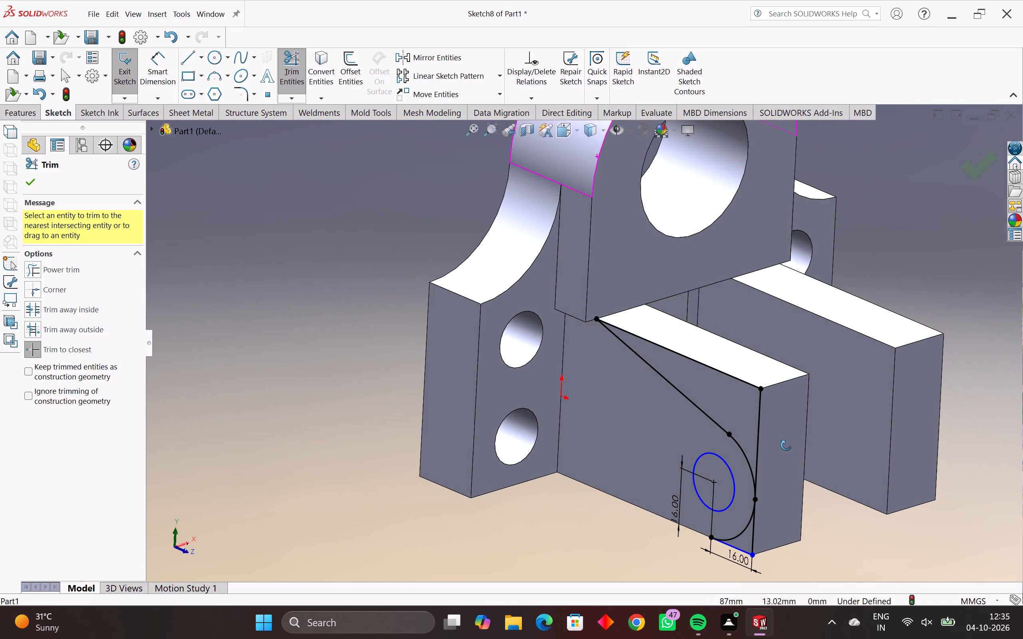
middle_drag(786, 445, 760, 476)
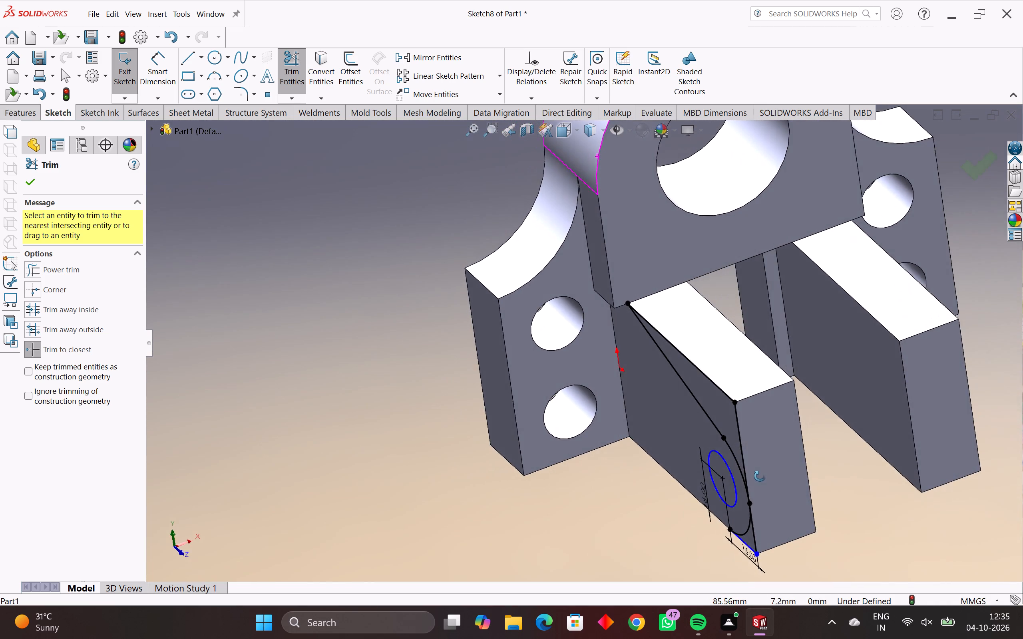
middle_drag(760, 476, 819, 460)
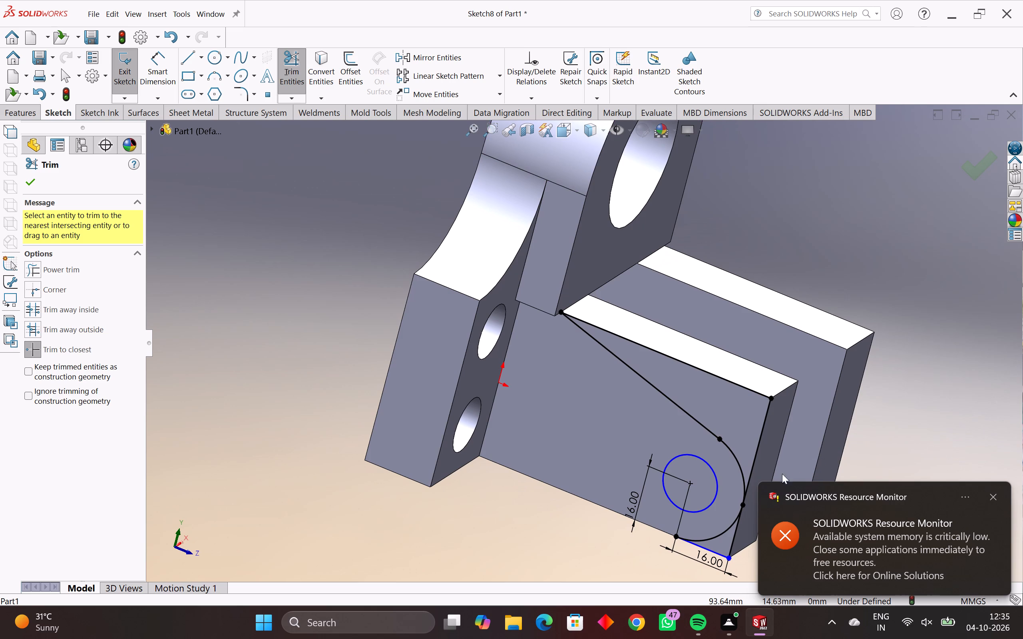
middle_drag(721, 496, 757, 486)
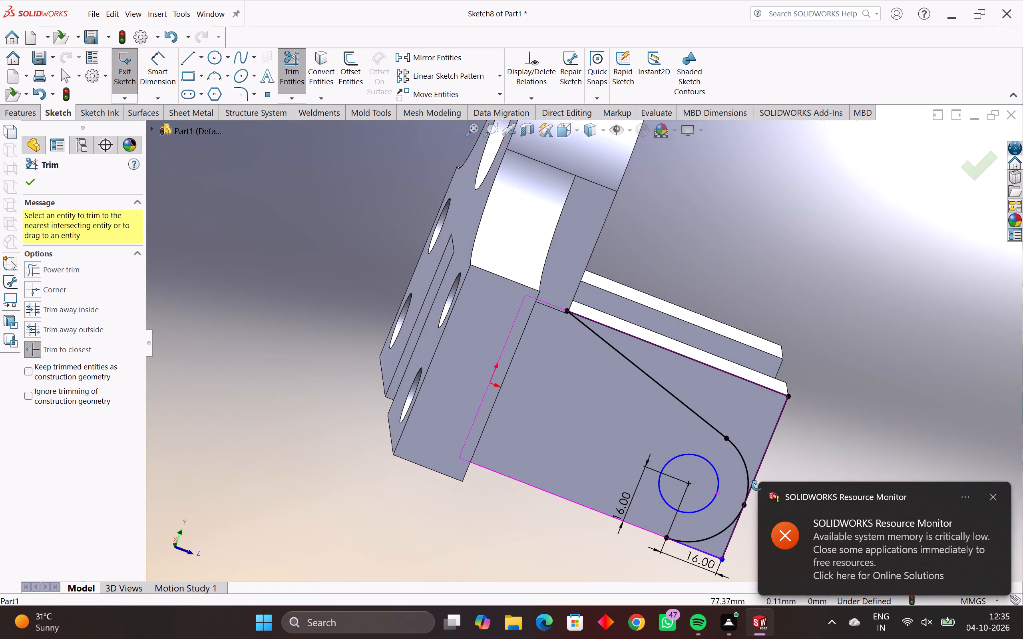
middle_drag(757, 486, 701, 510)
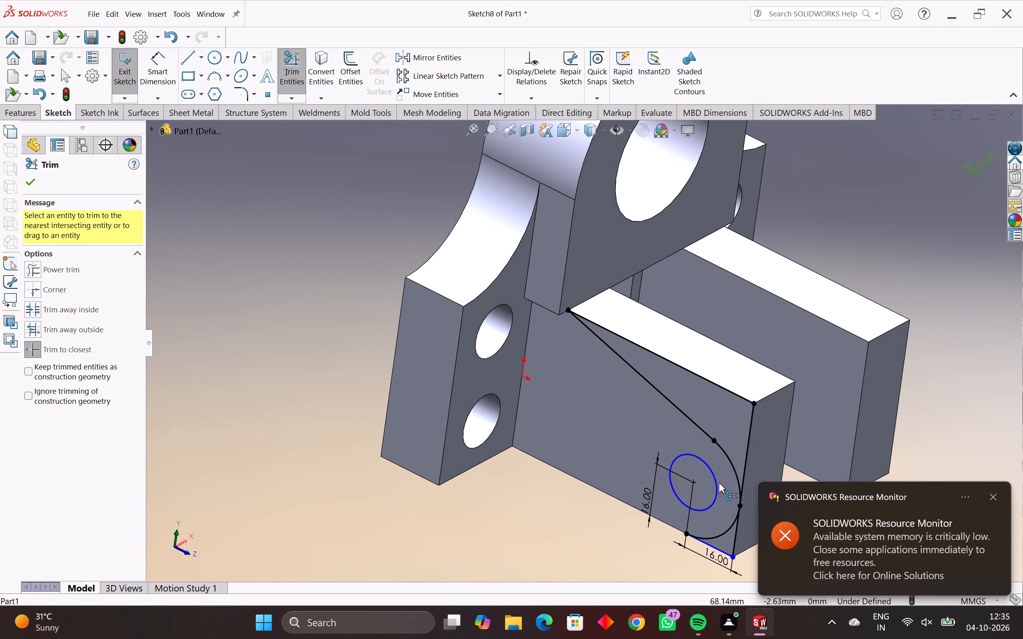
scroll(754, 450, down, 2)
middle_drag(754, 450, 794, 444)
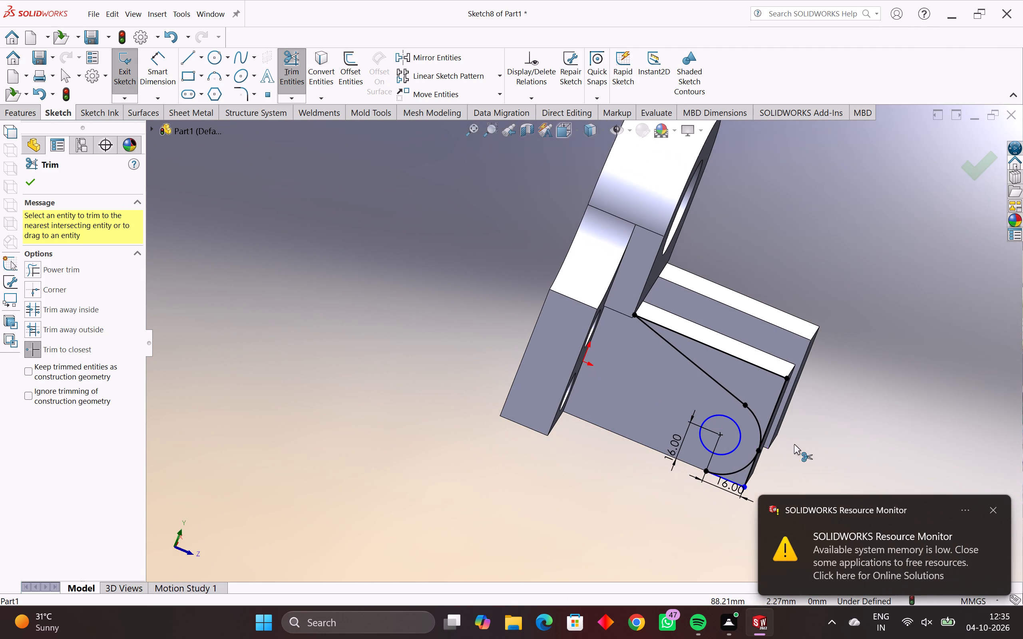
key(Escape)
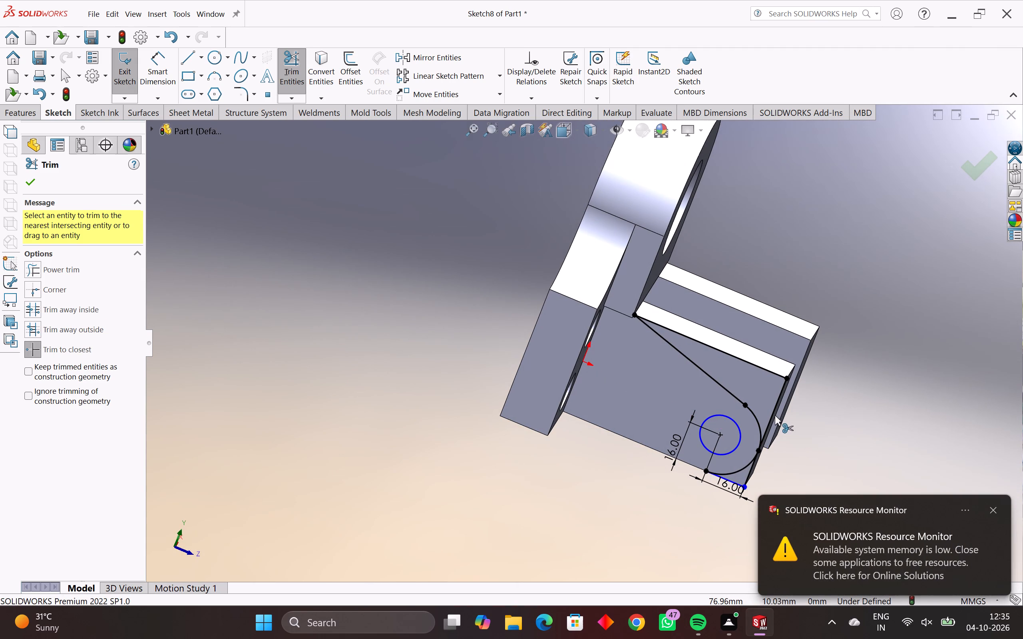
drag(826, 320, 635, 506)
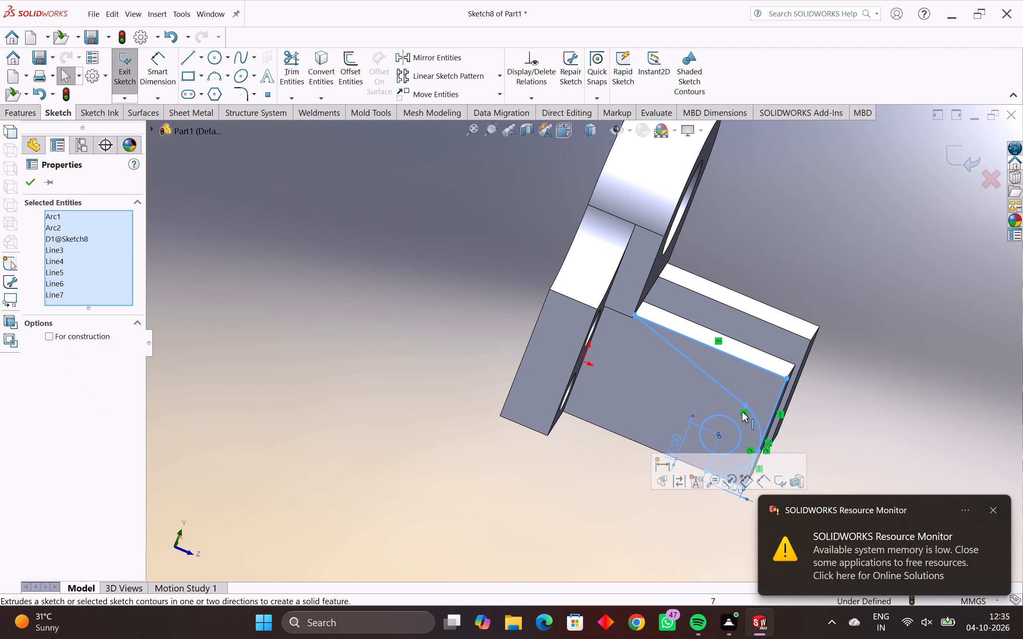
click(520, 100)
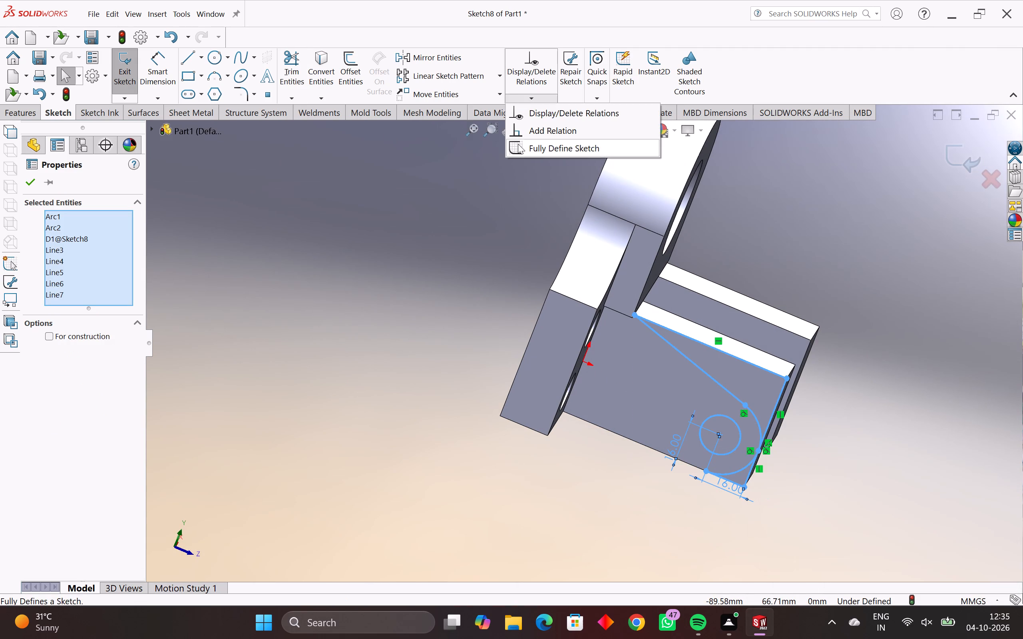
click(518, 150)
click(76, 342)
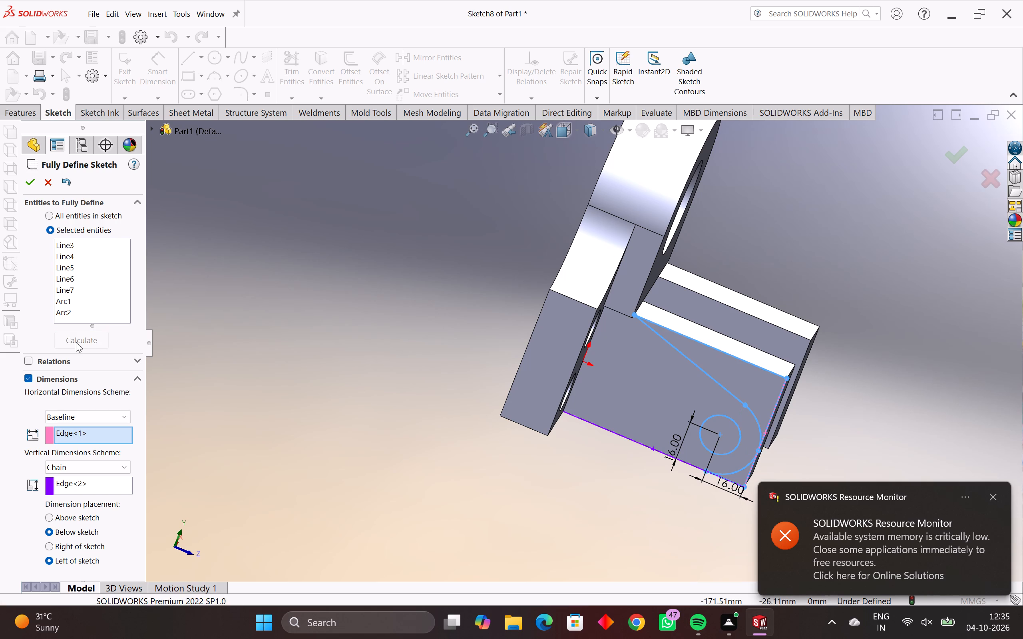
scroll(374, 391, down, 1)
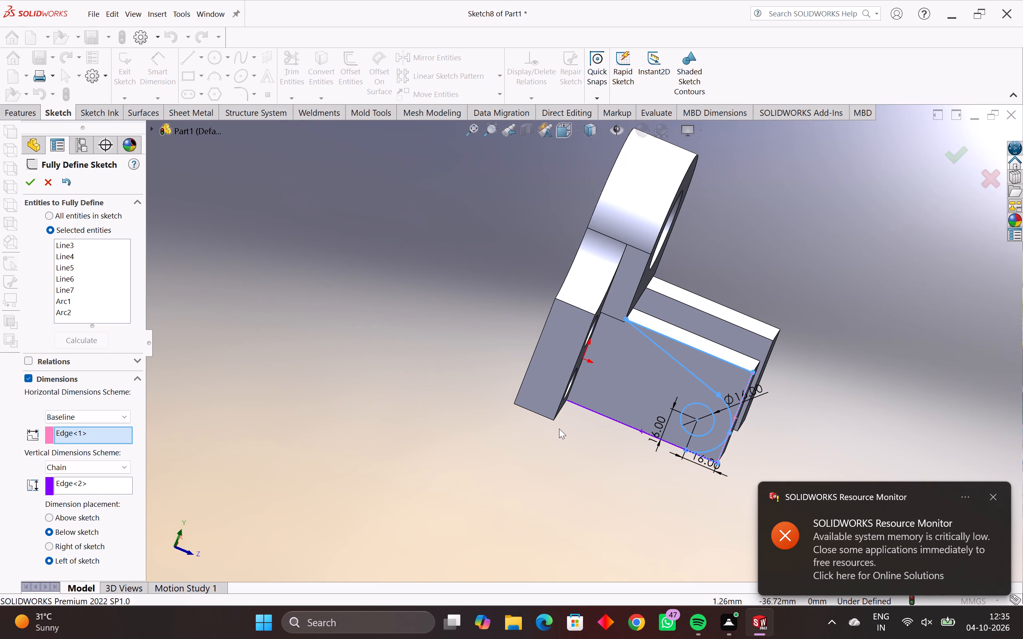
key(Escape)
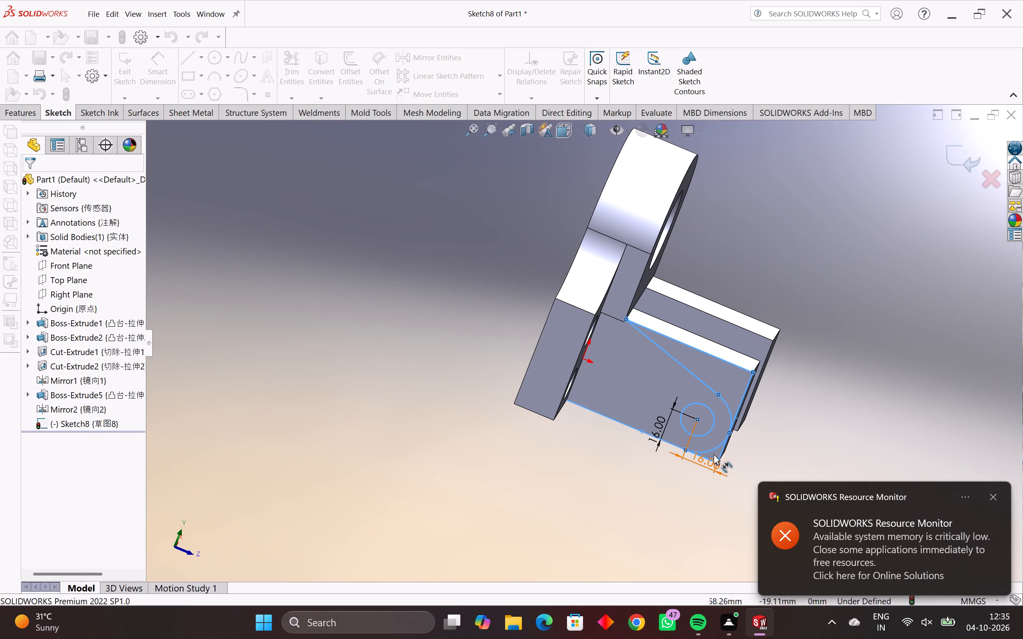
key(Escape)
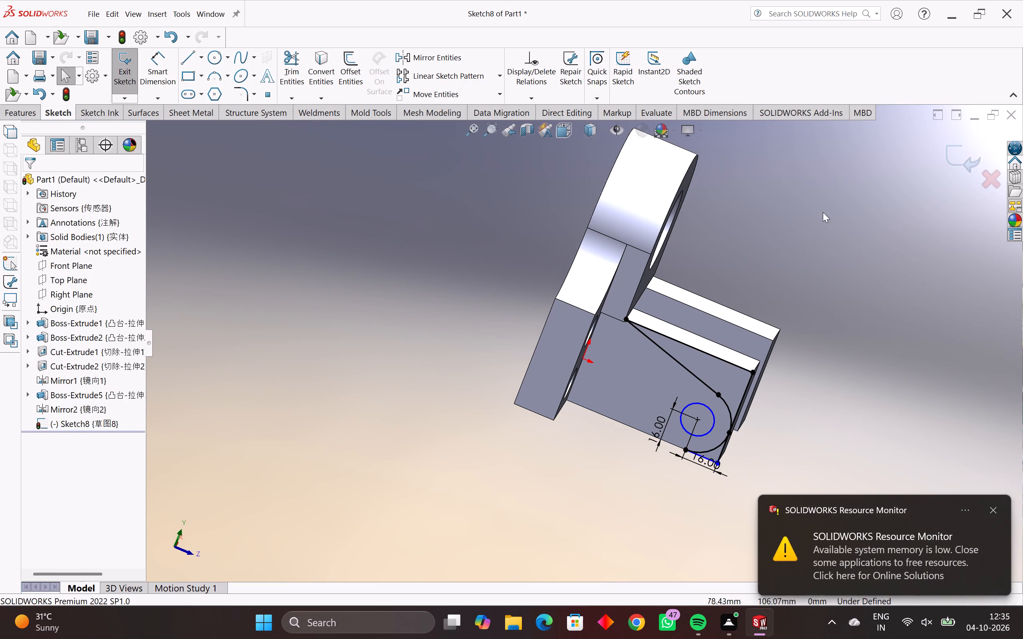
Fully define all the arm profile's sketch entities with automatically calculated dimensions, and turn off all SOLIDWORKS Resource Monitor notifications.
drag(823, 212, 462, 554)
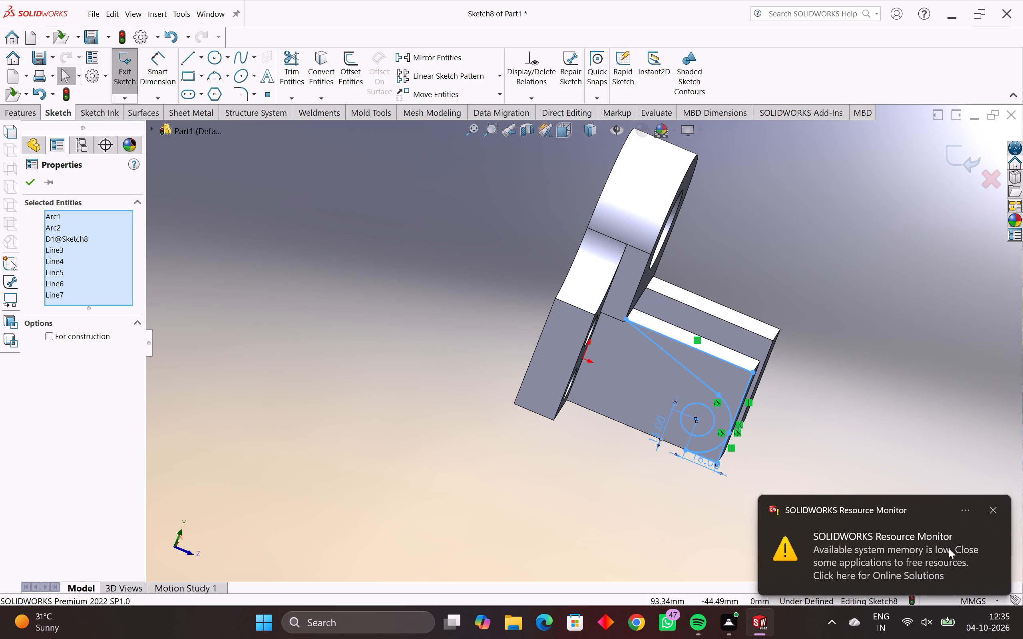
click(989, 504)
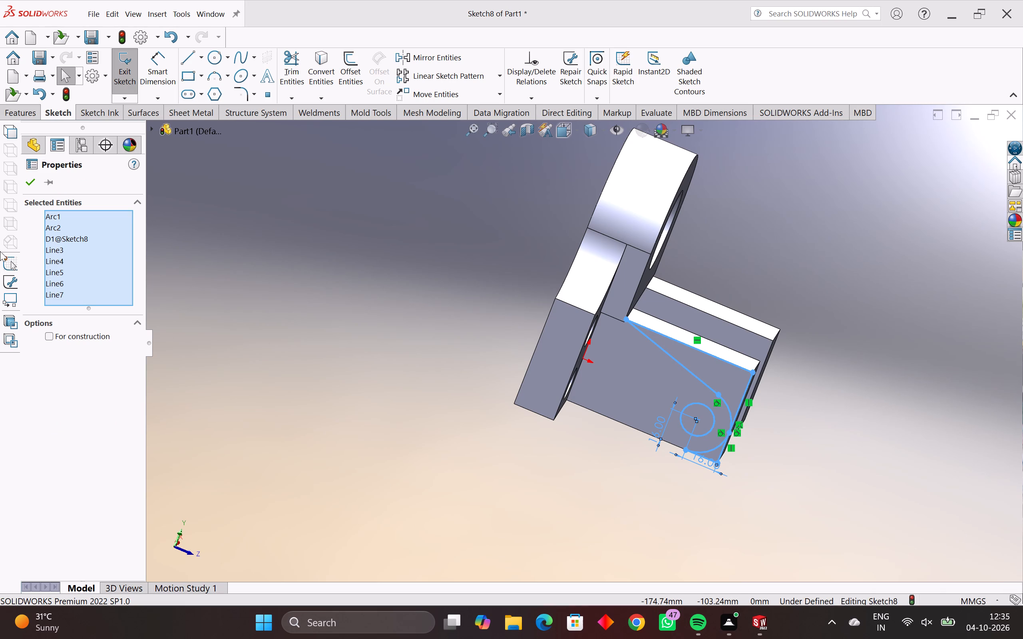
click(548, 99)
click(546, 145)
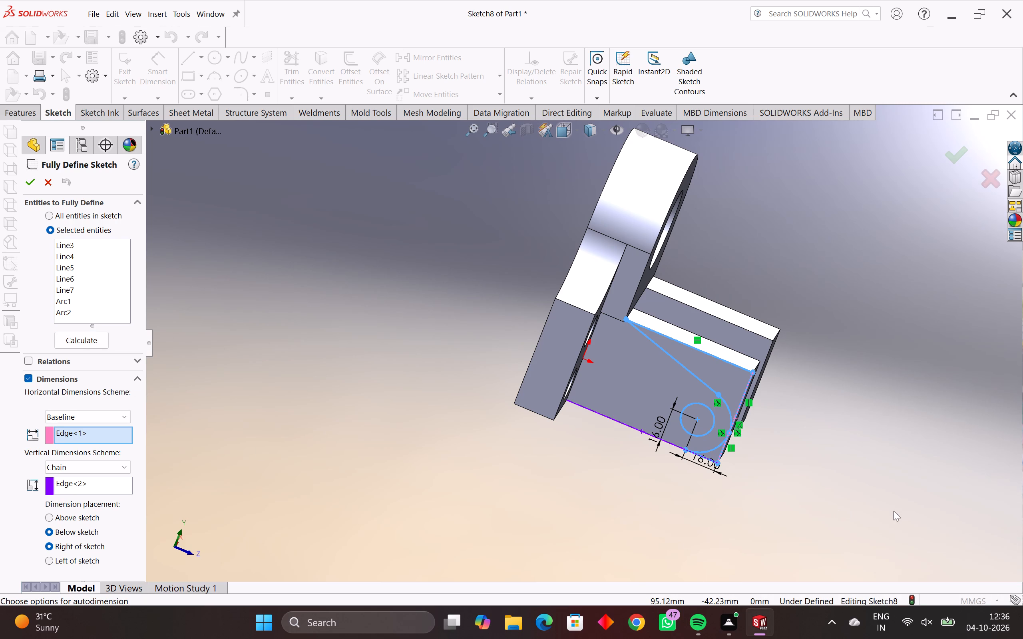
click(963, 496)
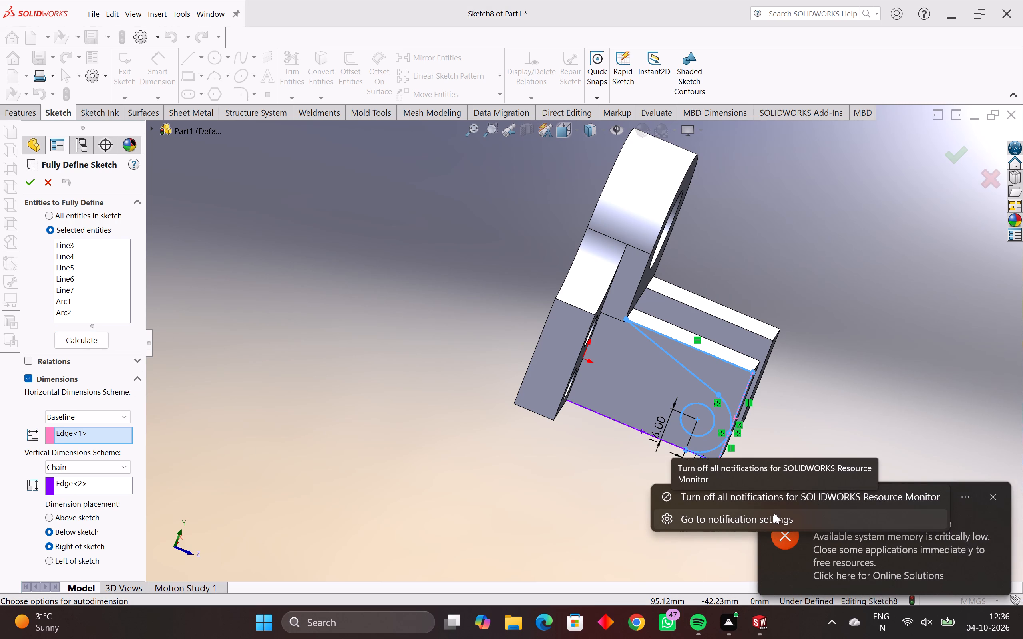
click(804, 496)
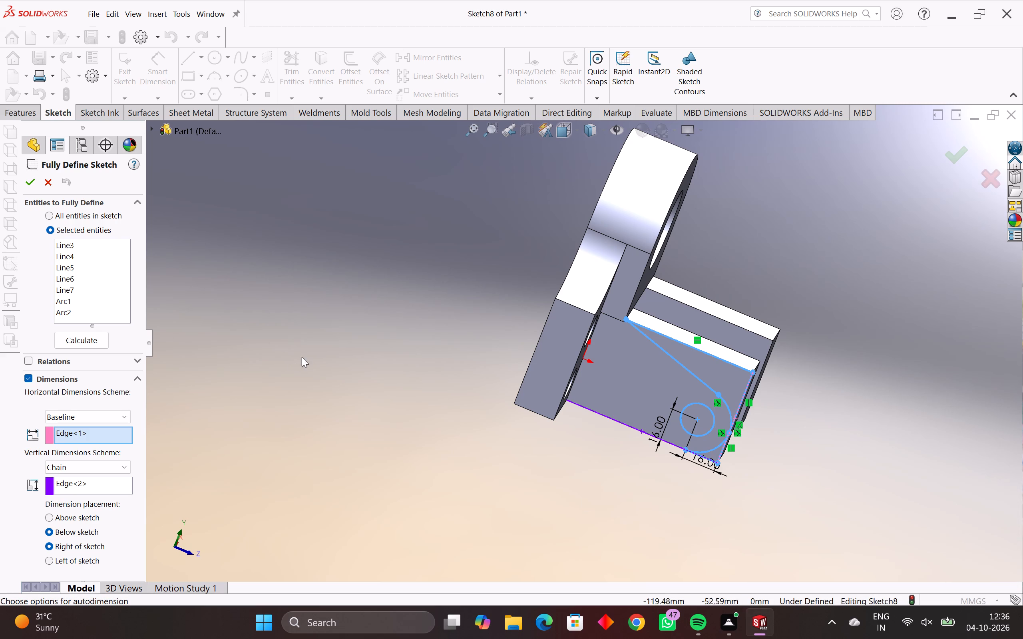
click(64, 344)
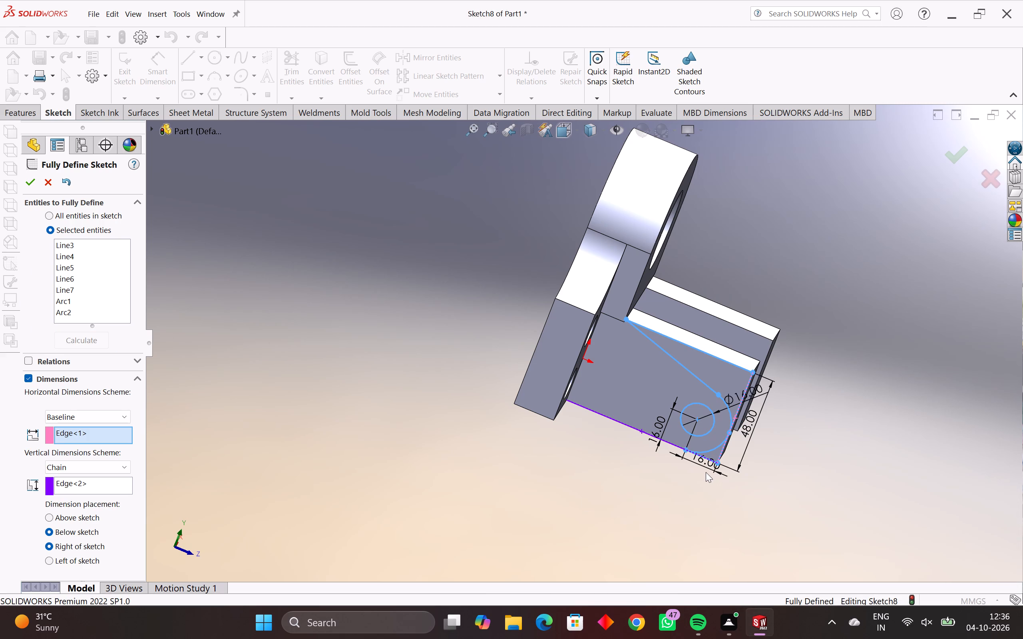
click(31, 185)
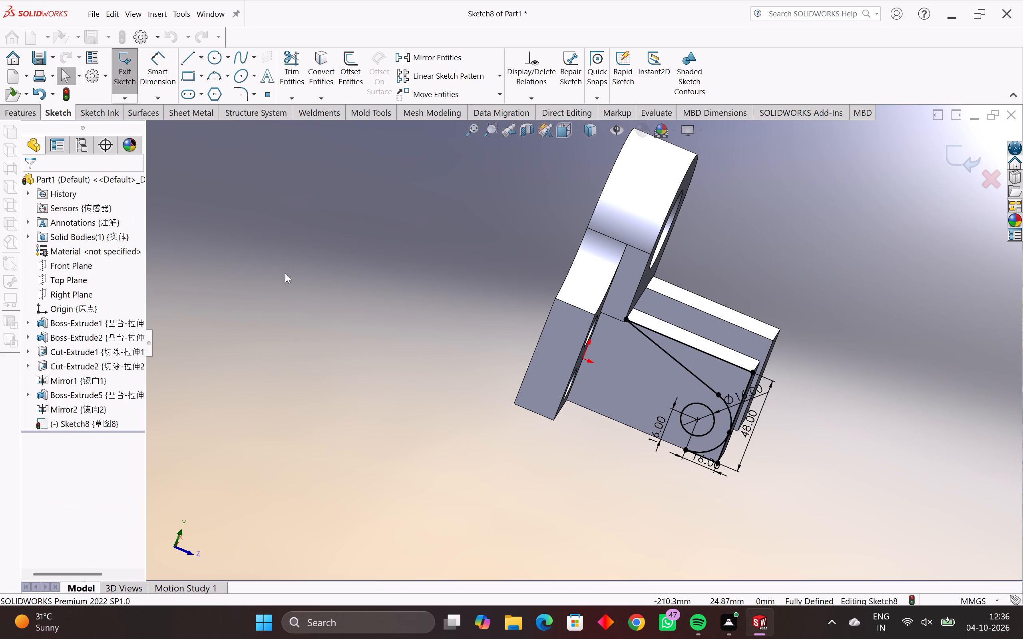
Examine the dimensioned arm profile sketch and both arms from several angles.
middle_drag(690, 455, 652, 415)
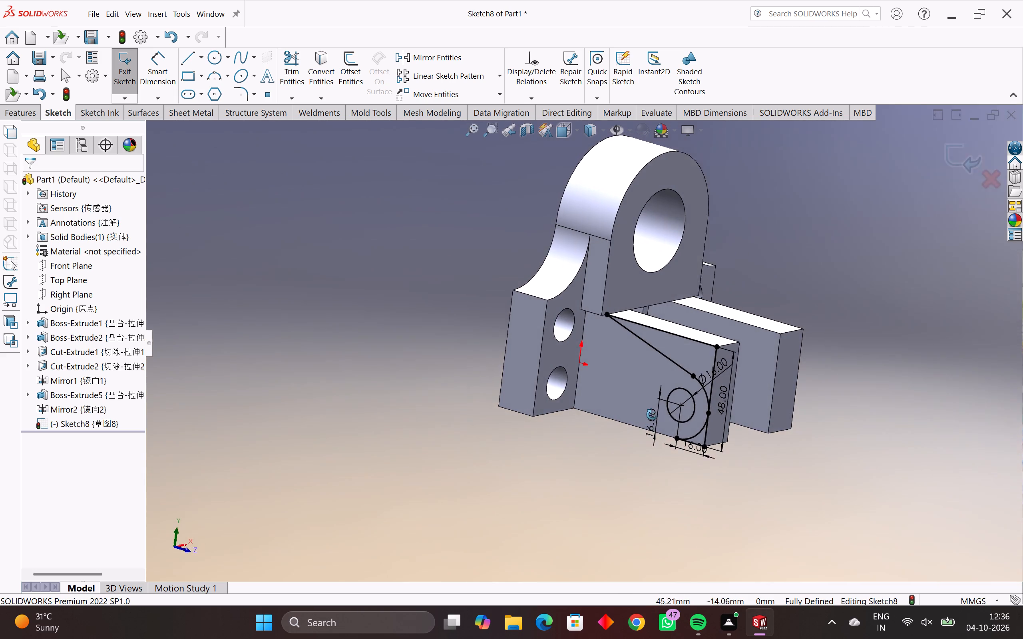
middle_drag(652, 415, 693, 398)
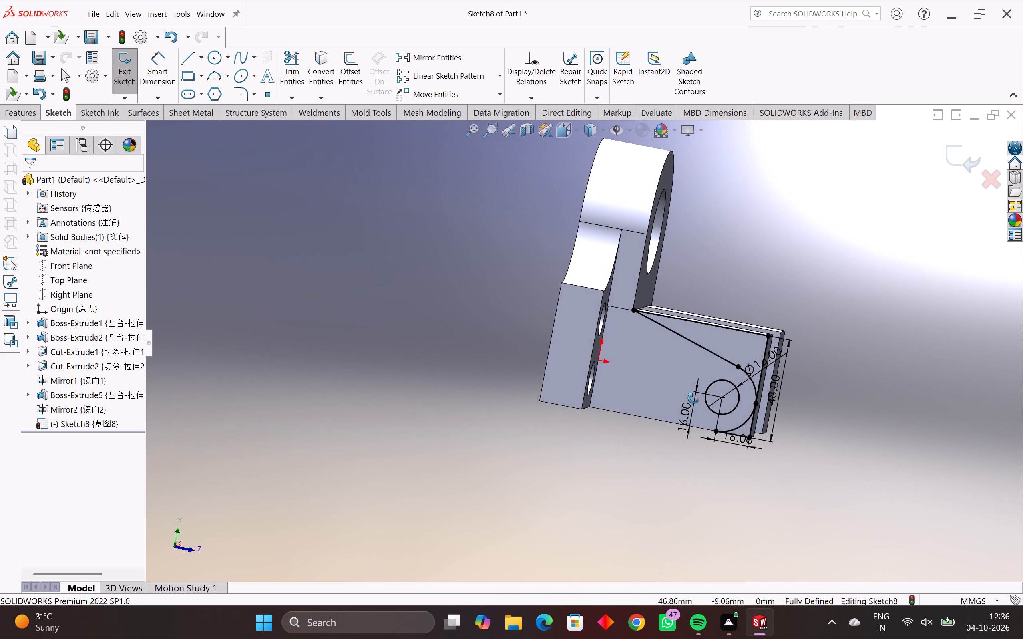
middle_drag(693, 398, 664, 432)
key(Escape)
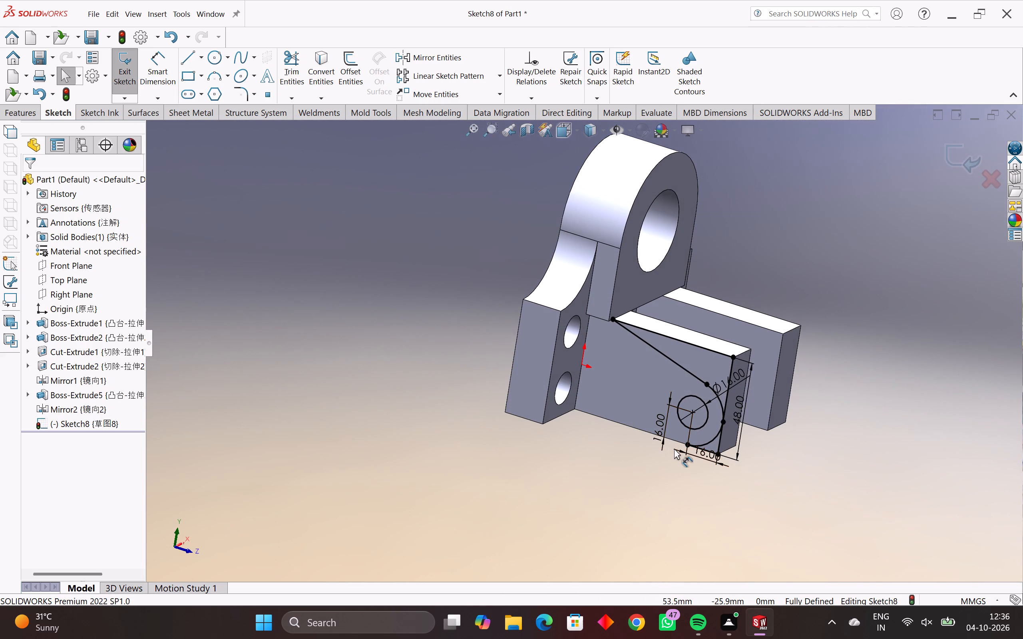
key(Escape)
scroll(681, 467, up, 1)
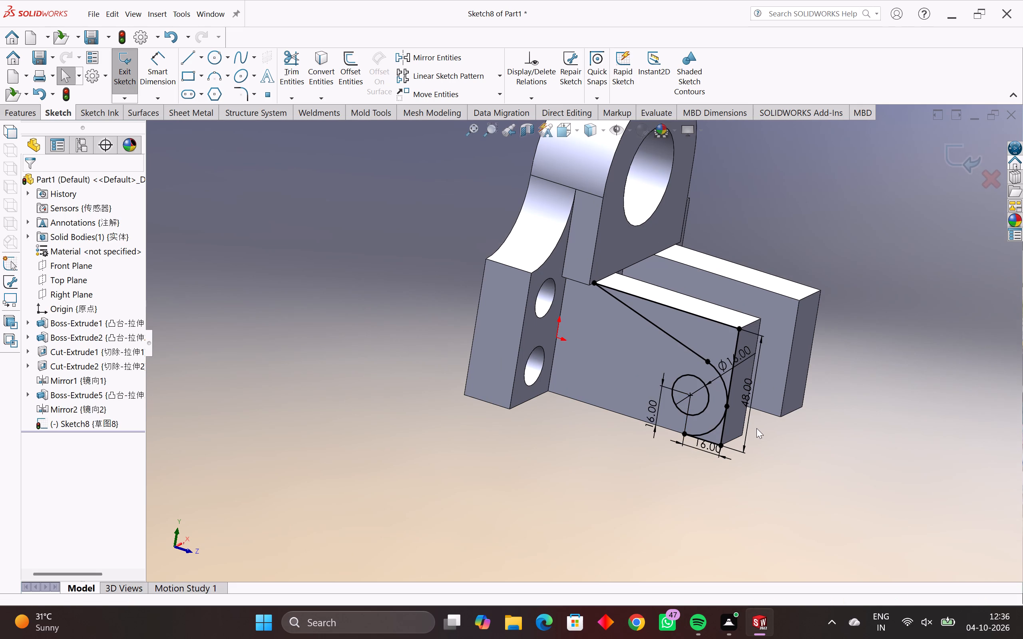
middle_drag(775, 431, 748, 431)
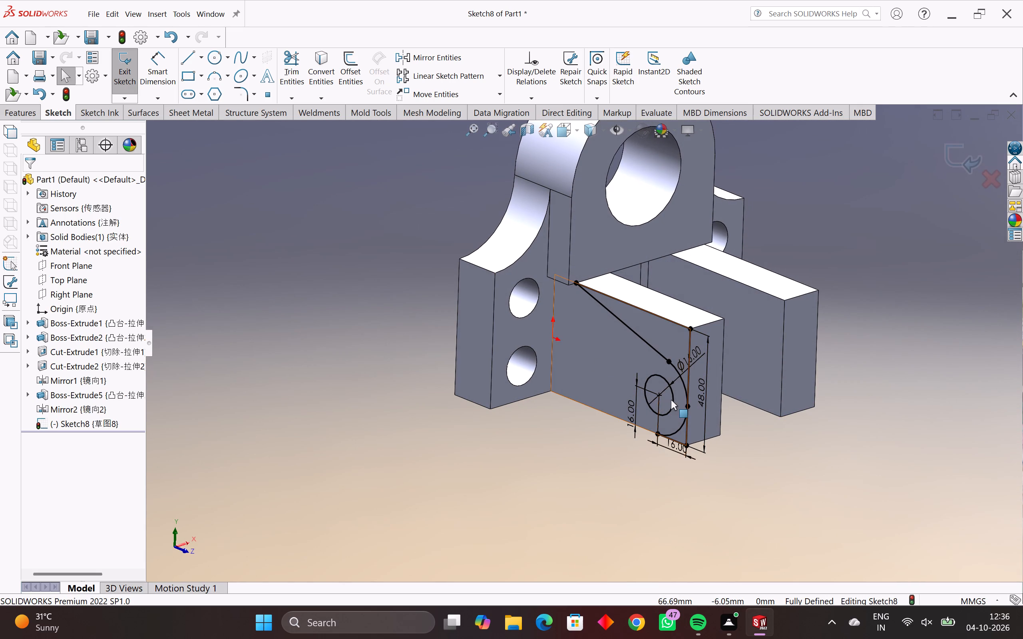
middle_drag(673, 404, 692, 405)
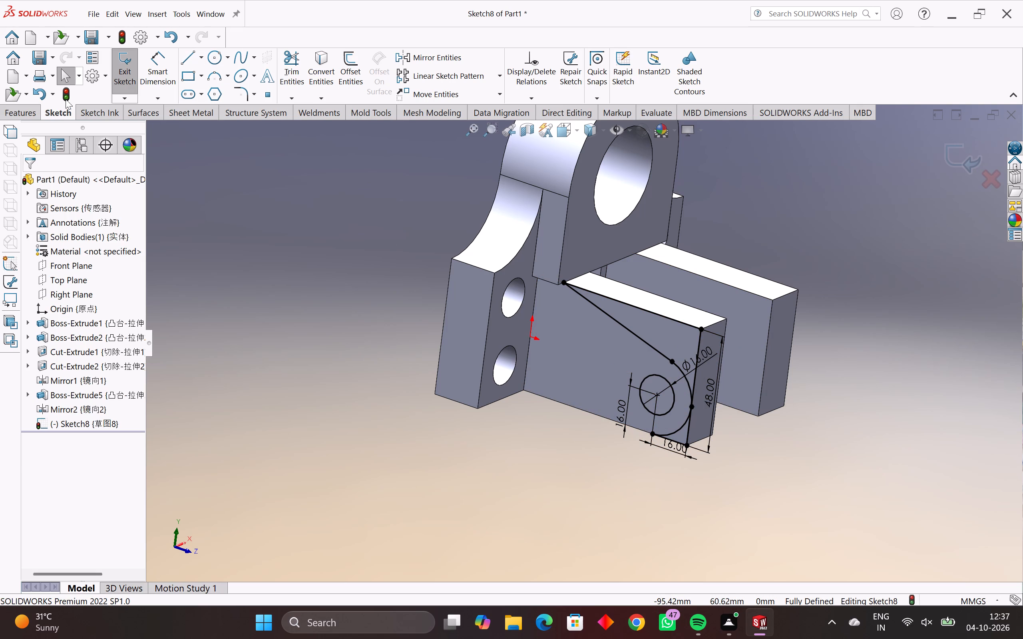
Cut-extrude the region above the sloping line, the lower front corner and the hole circle blind 76 mm through both arms.
click(24, 115)
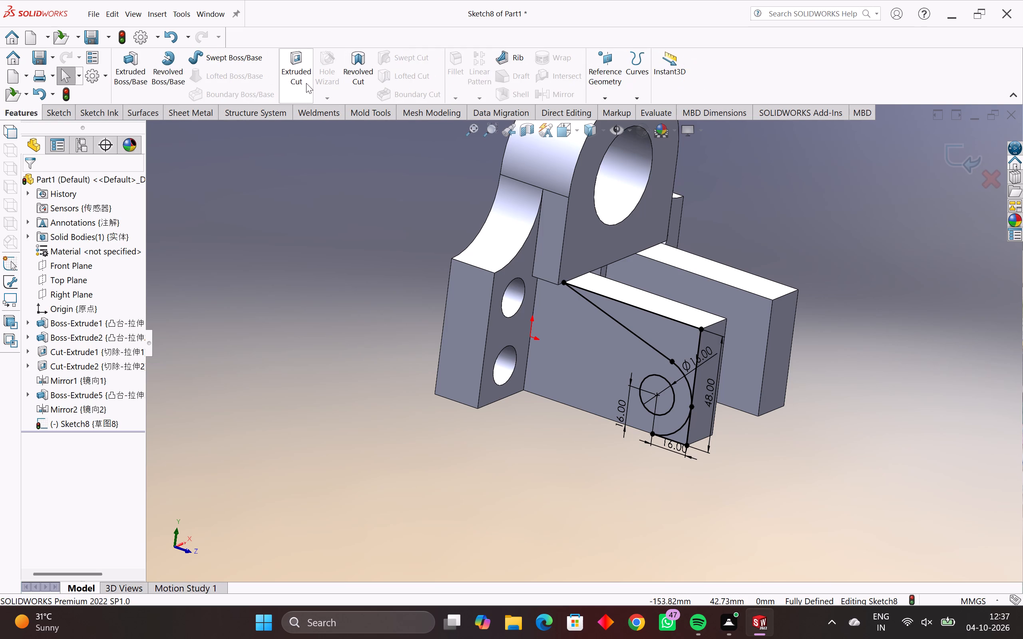
click(299, 68)
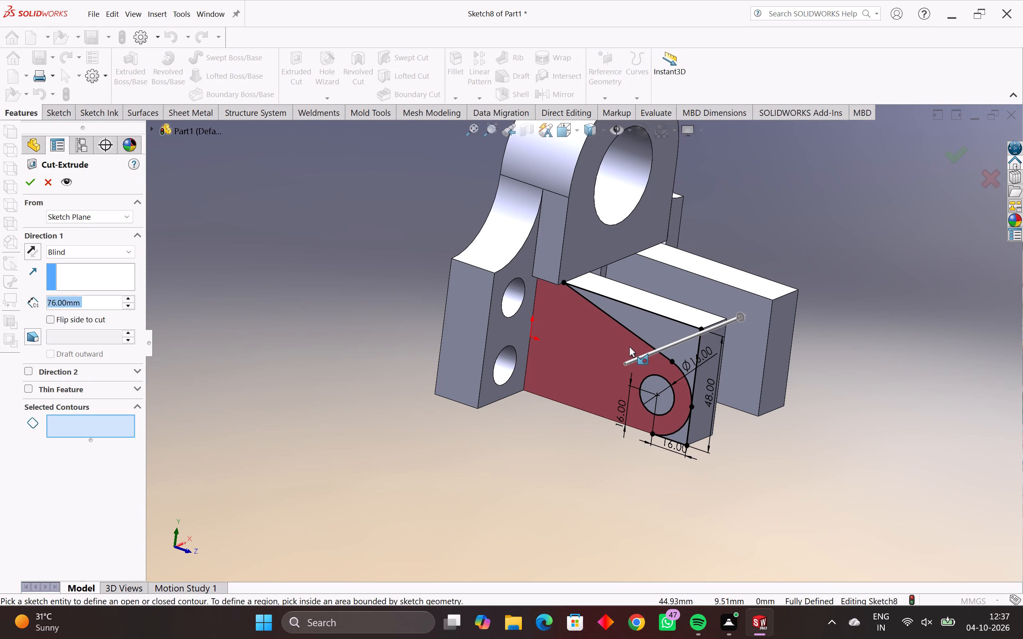
click(671, 345)
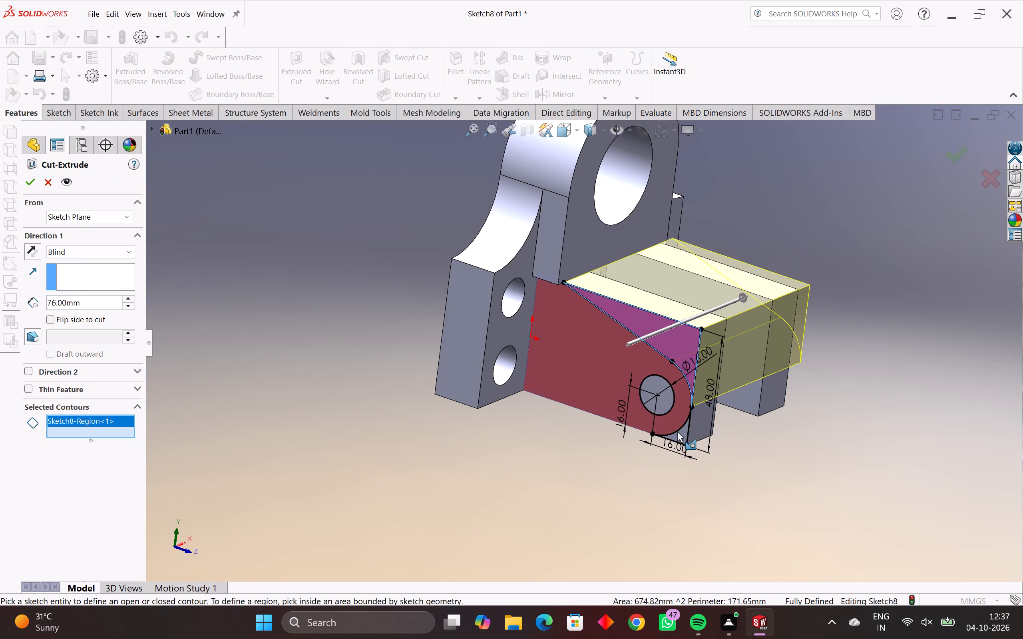
click(680, 433)
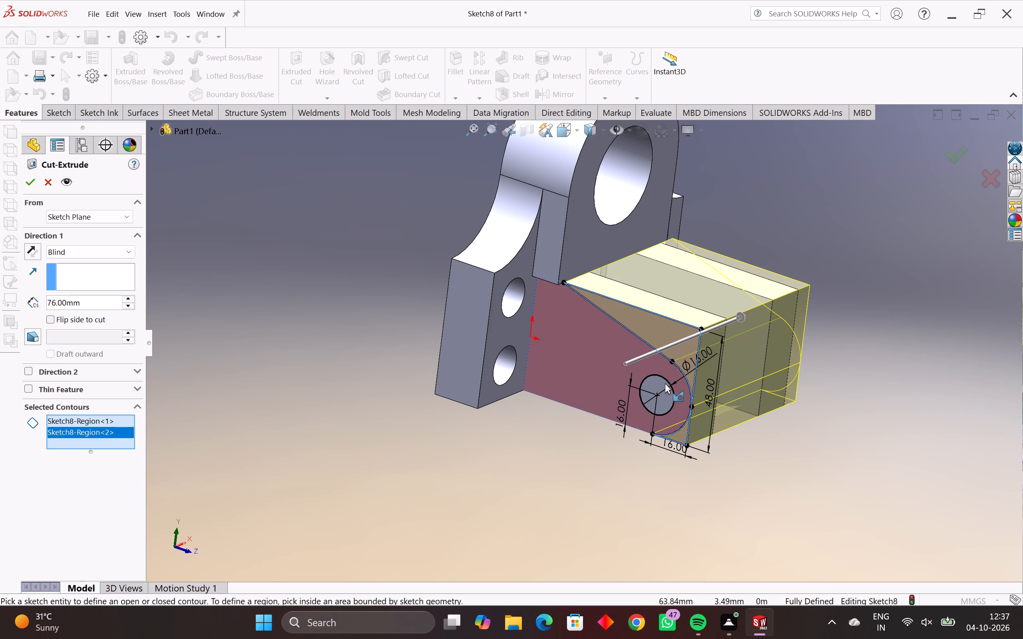
click(660, 395)
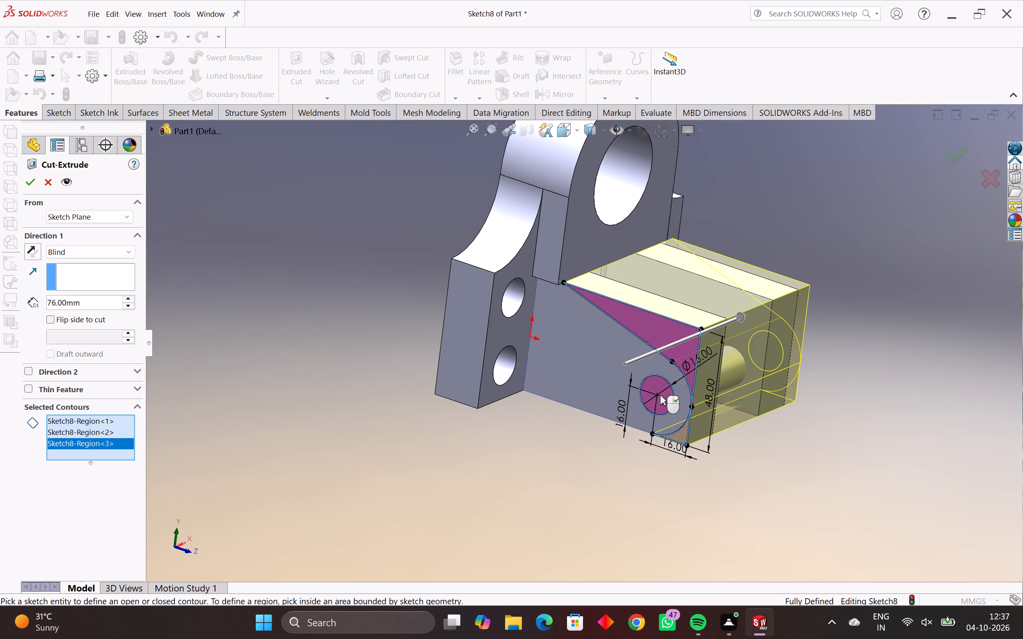
key(Return)
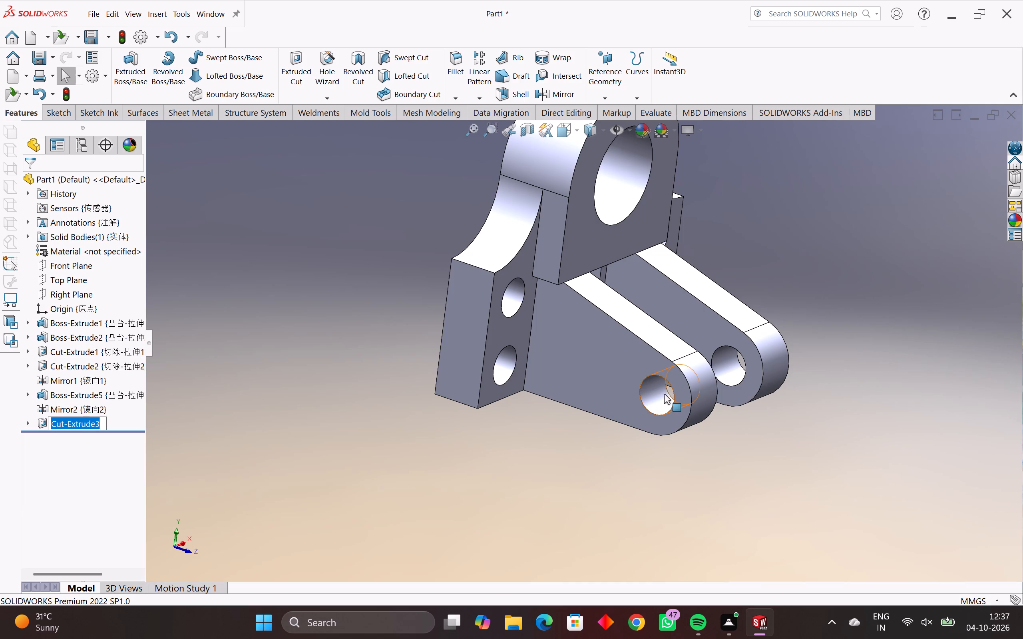
middle_drag(614, 406, 459, 435)
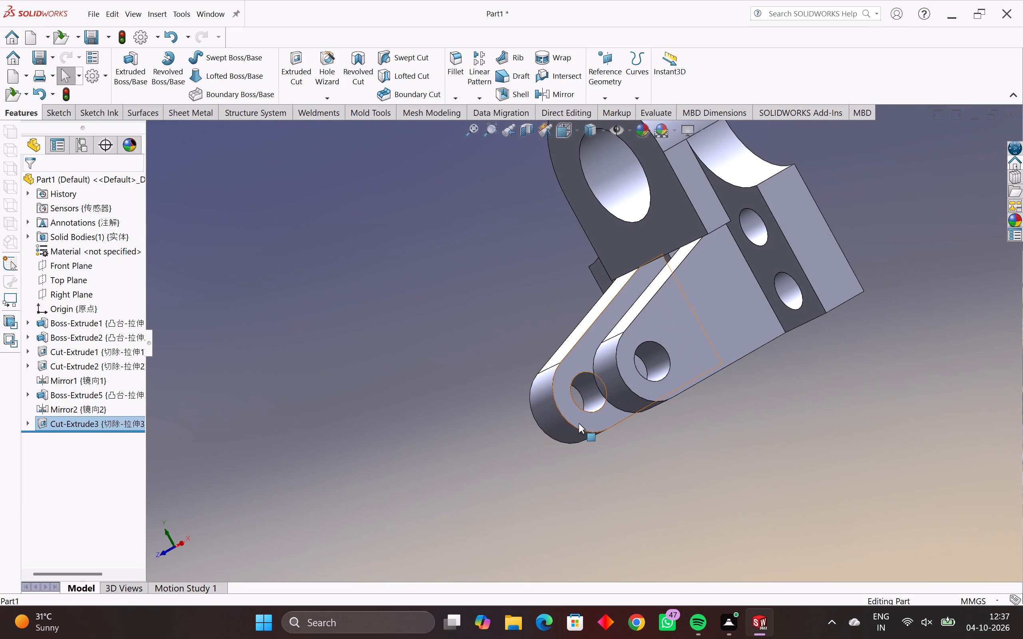
middle_drag(590, 431, 766, 392)
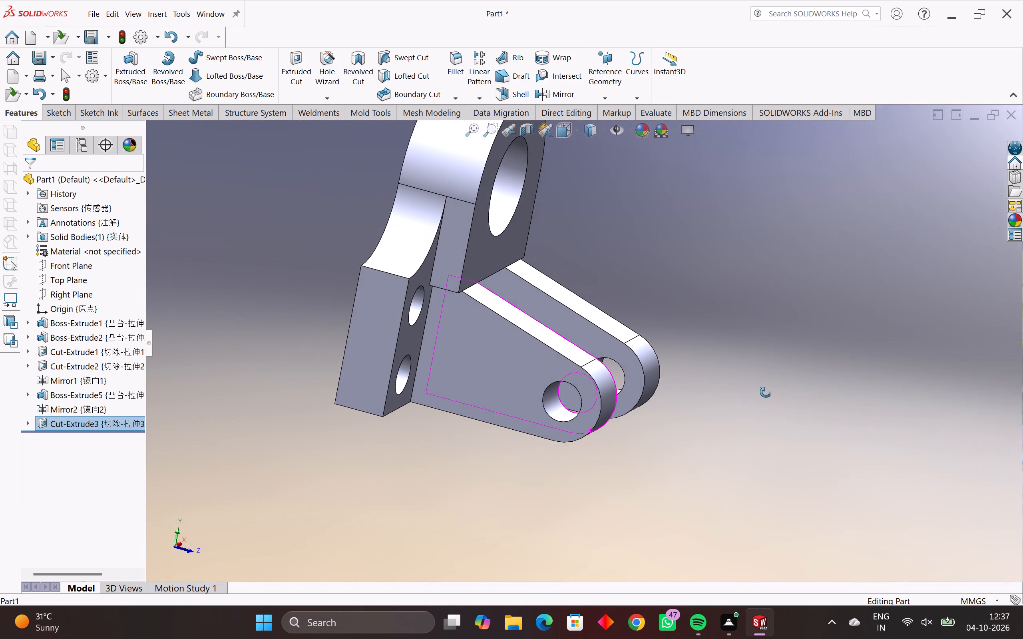
Examine the cut arms, their rounded ends and holes, and the whole bracket from several angles.
middle_drag(766, 392, 679, 423)
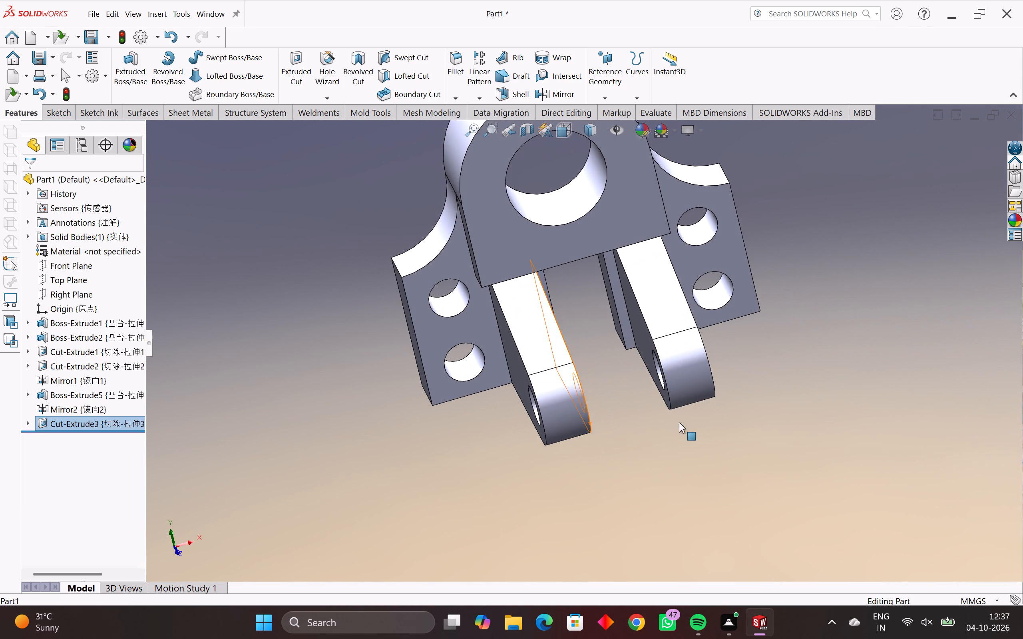
middle_drag(592, 426, 632, 415)
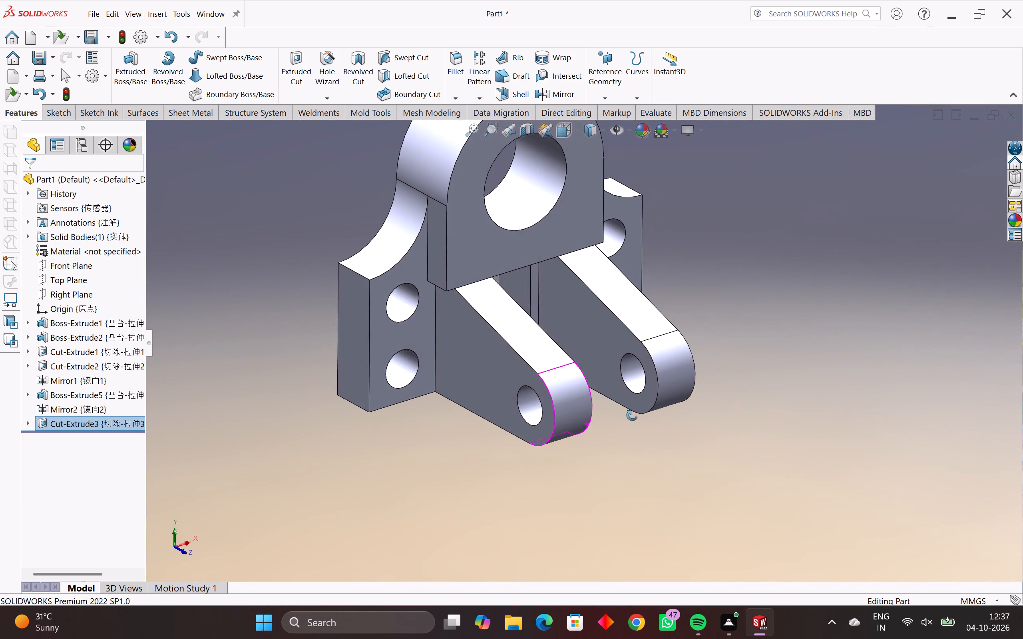
middle_drag(632, 415, 647, 409)
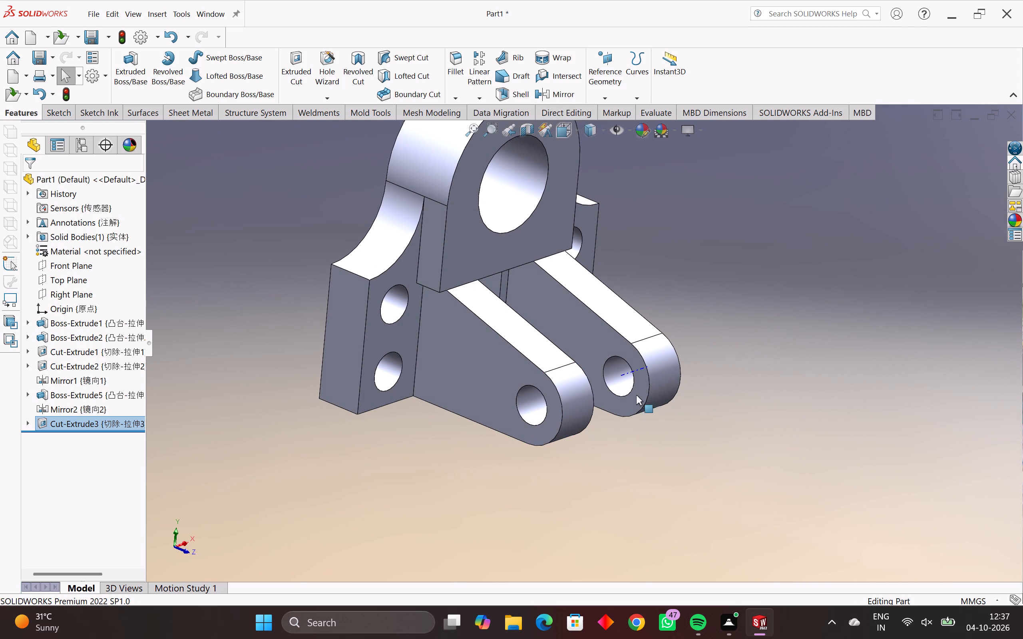
scroll(631, 385, up, 2)
scroll(631, 384, down, 4)
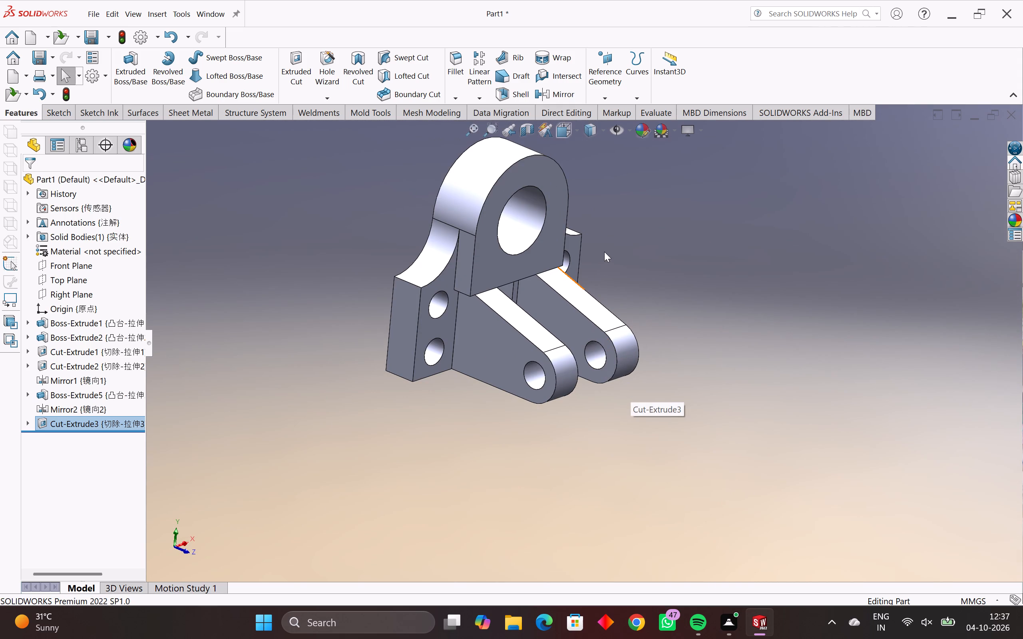
scroll(604, 252, down, 1)
scroll(601, 251, up, 1)
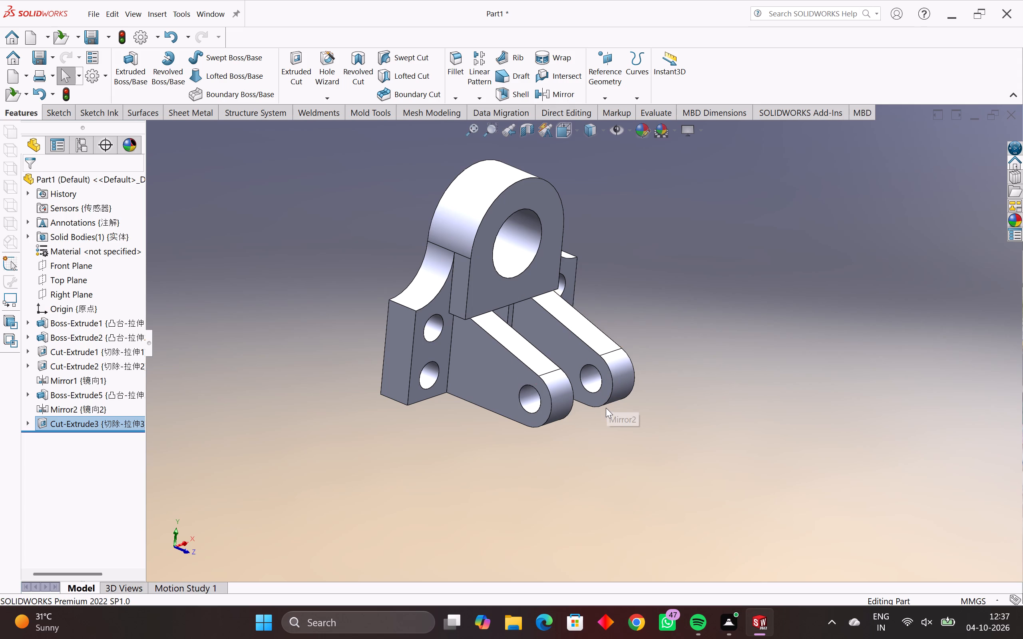
middle_drag(602, 392, 590, 375)
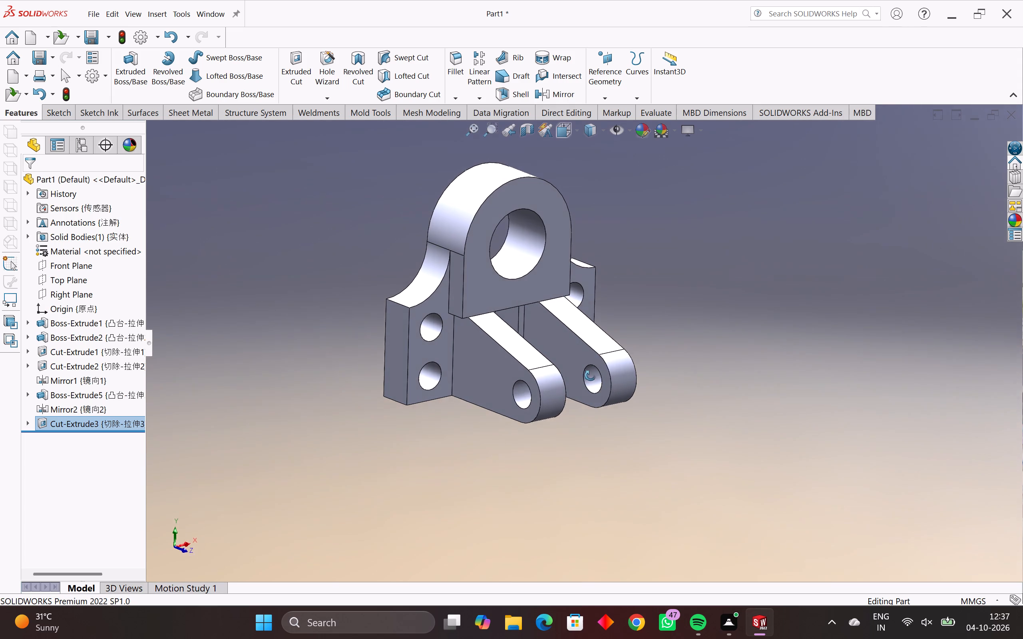
middle_drag(590, 375, 610, 352)
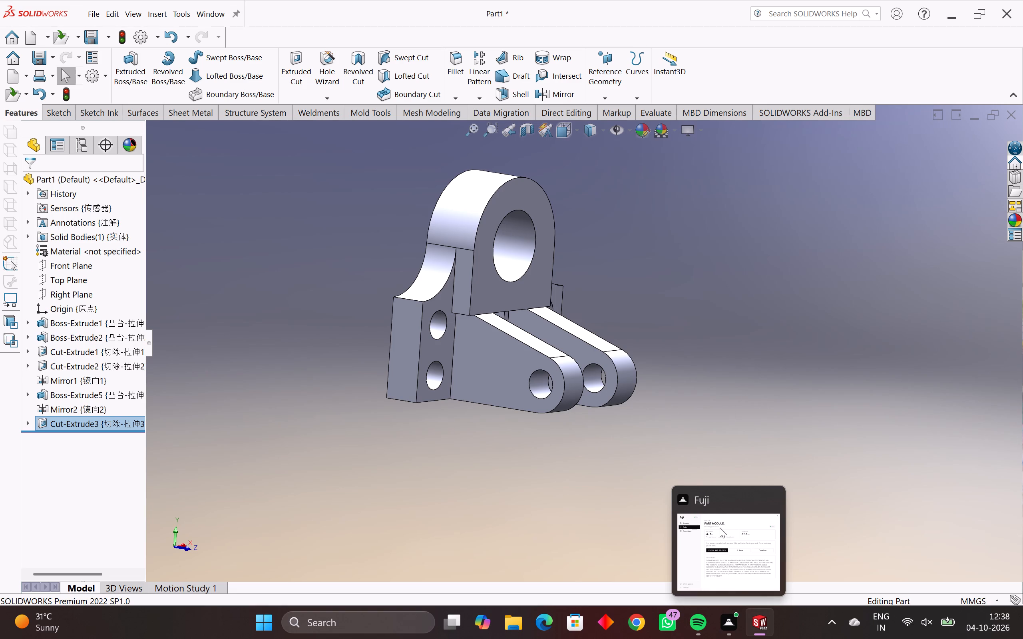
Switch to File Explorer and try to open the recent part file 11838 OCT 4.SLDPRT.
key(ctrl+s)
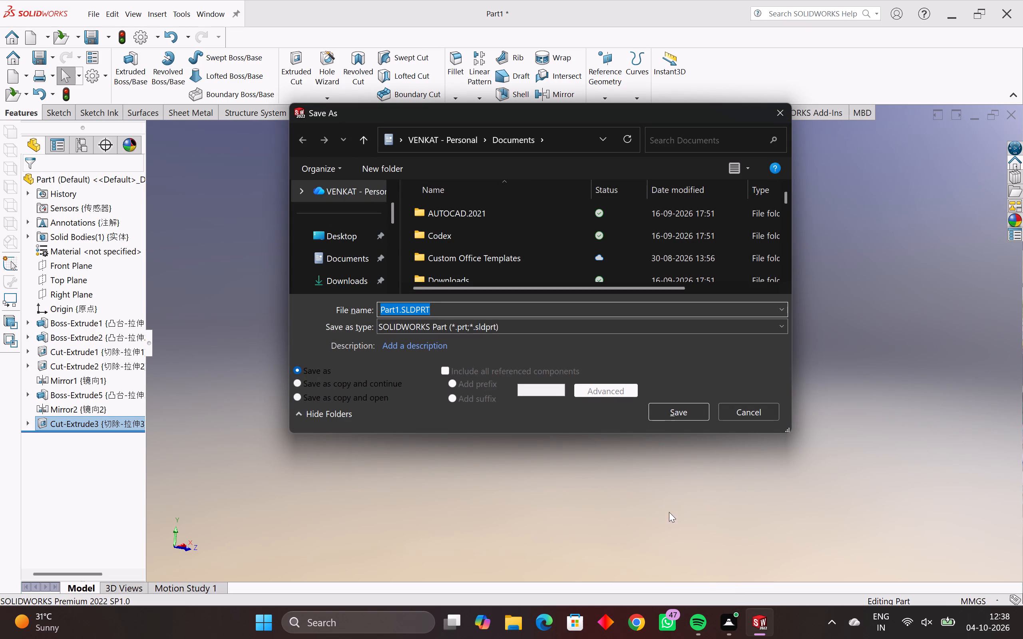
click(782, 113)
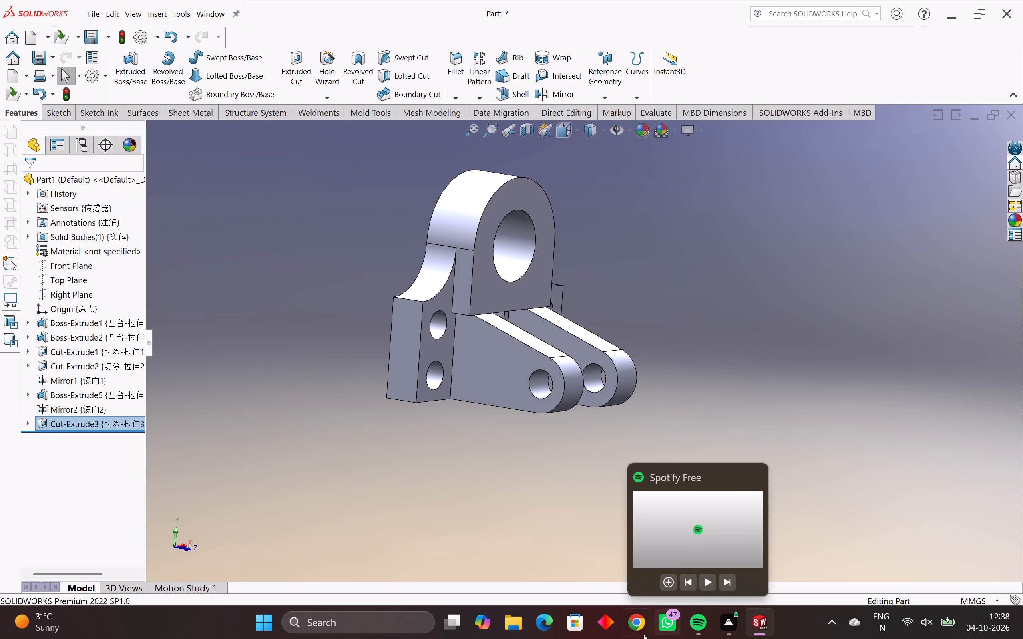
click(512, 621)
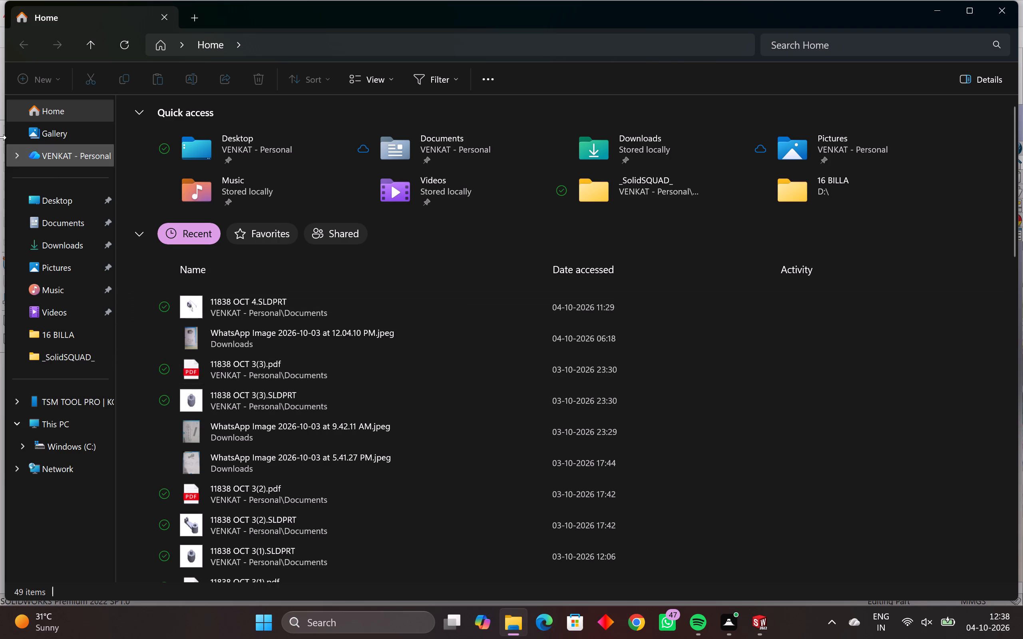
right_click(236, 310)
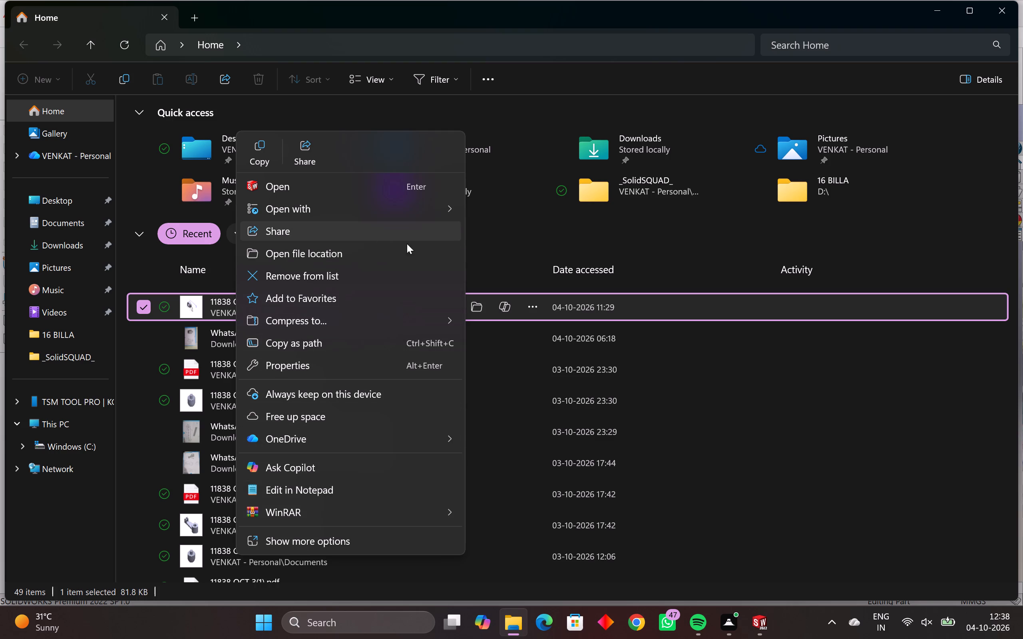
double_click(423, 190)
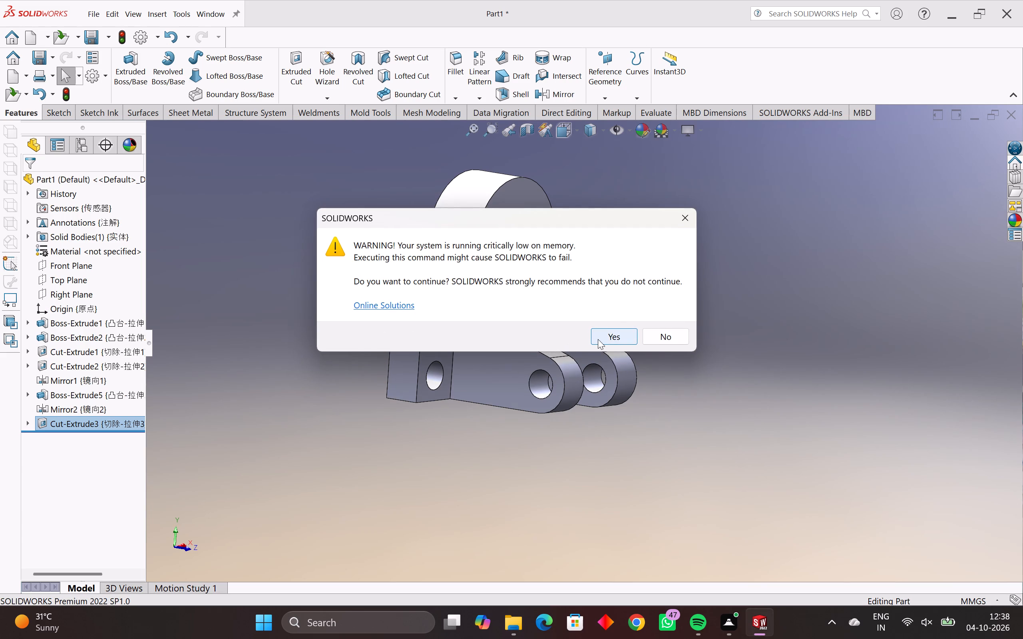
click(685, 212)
Save the bracket in the Documents folder as a SOLIDWORKS part named 11838 oct4.
scroll(557, 336, down, 1)
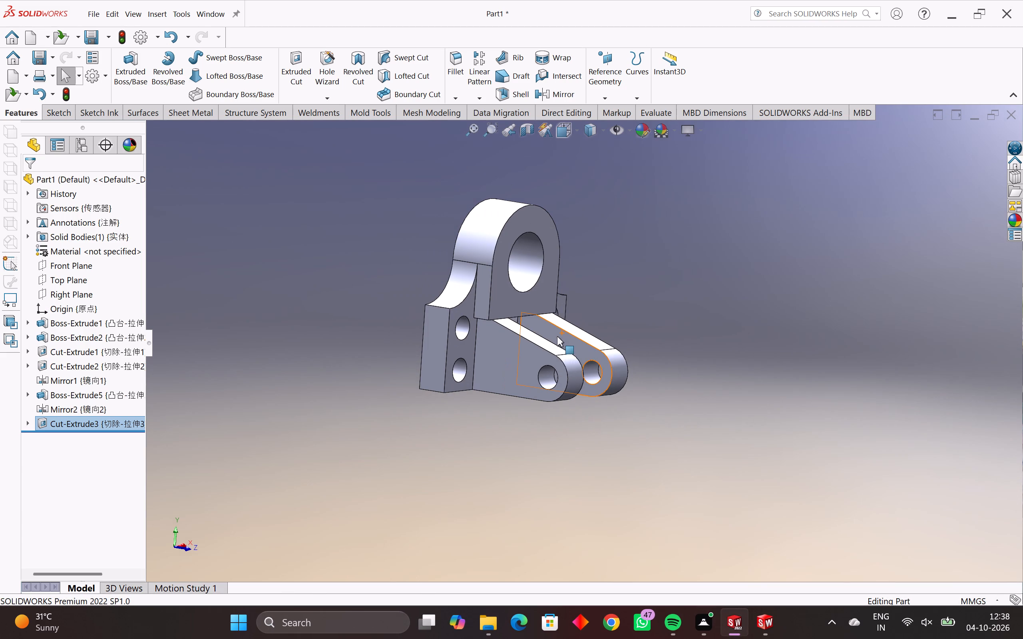
key(ctrl+s)
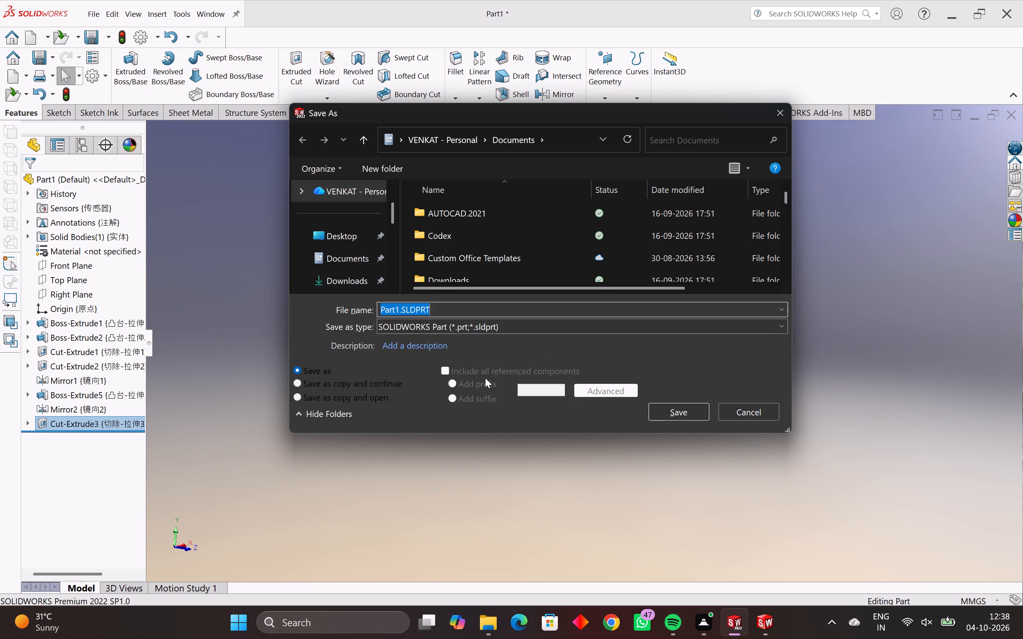
text(11838)
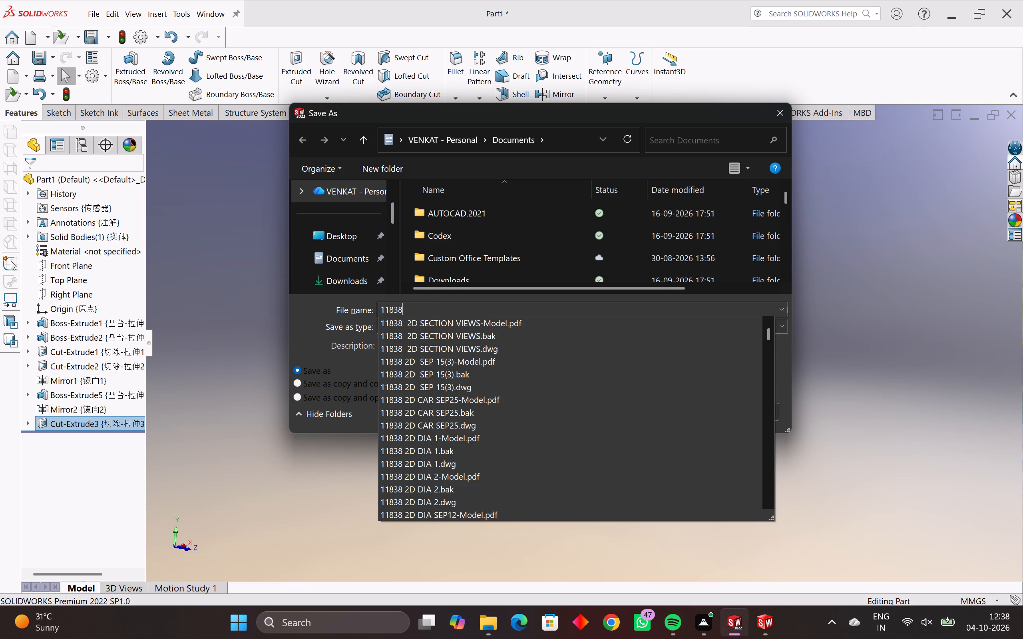
key(space)
text(oct)
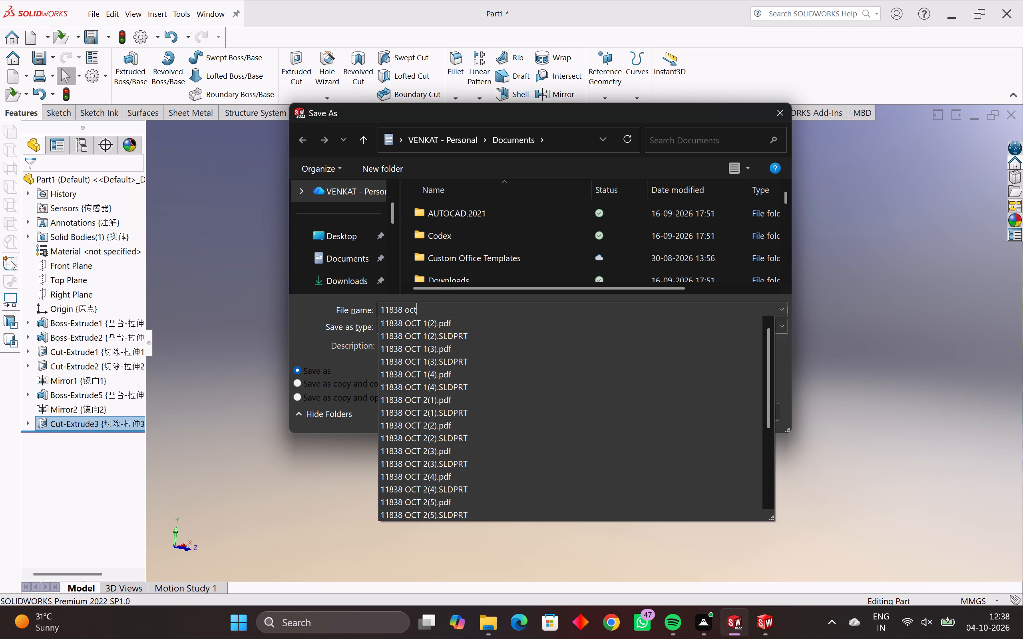
key(space)
text(4)
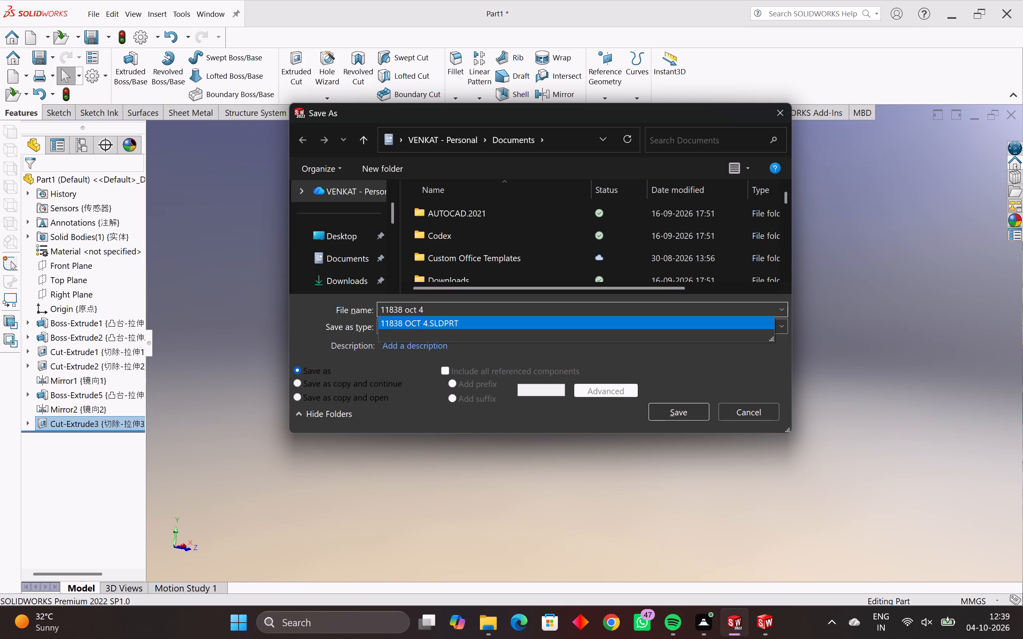
key(BackSpace)
key(BackSpace)
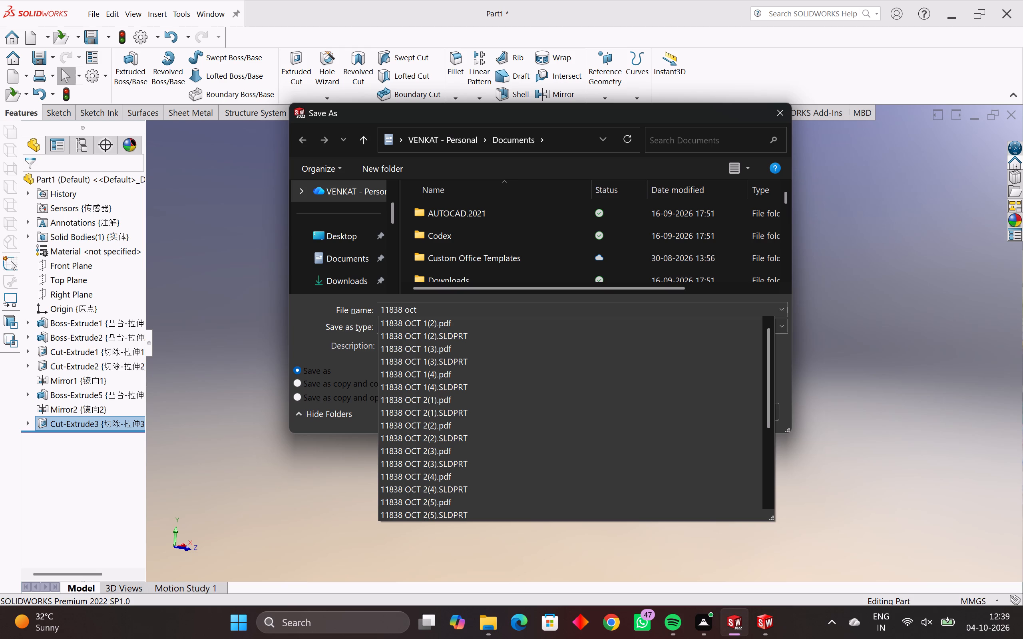
key(space)
text(4)
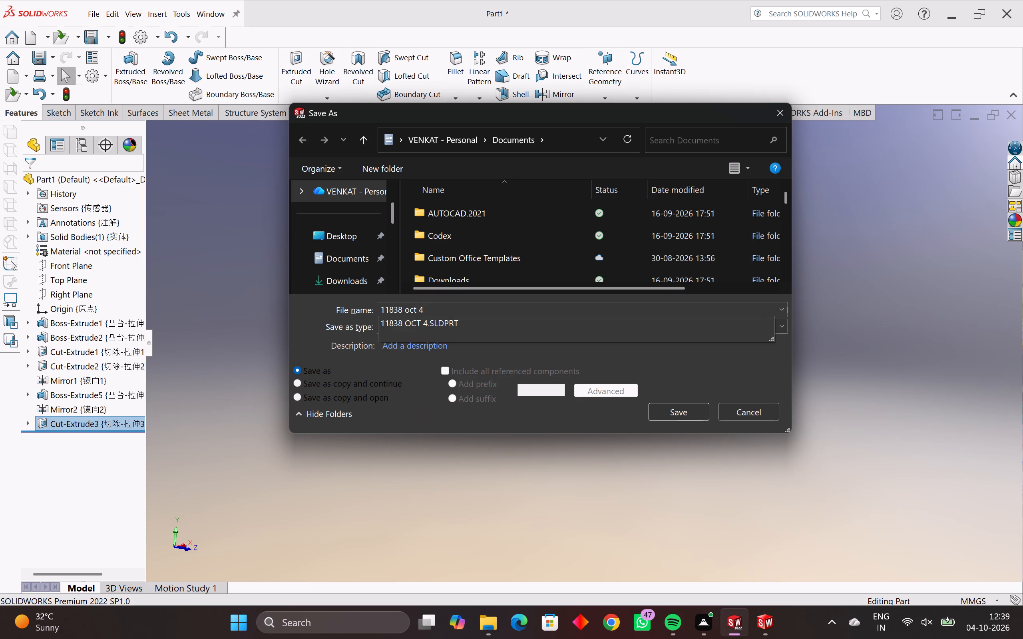
key(BackSpace)
key(4)
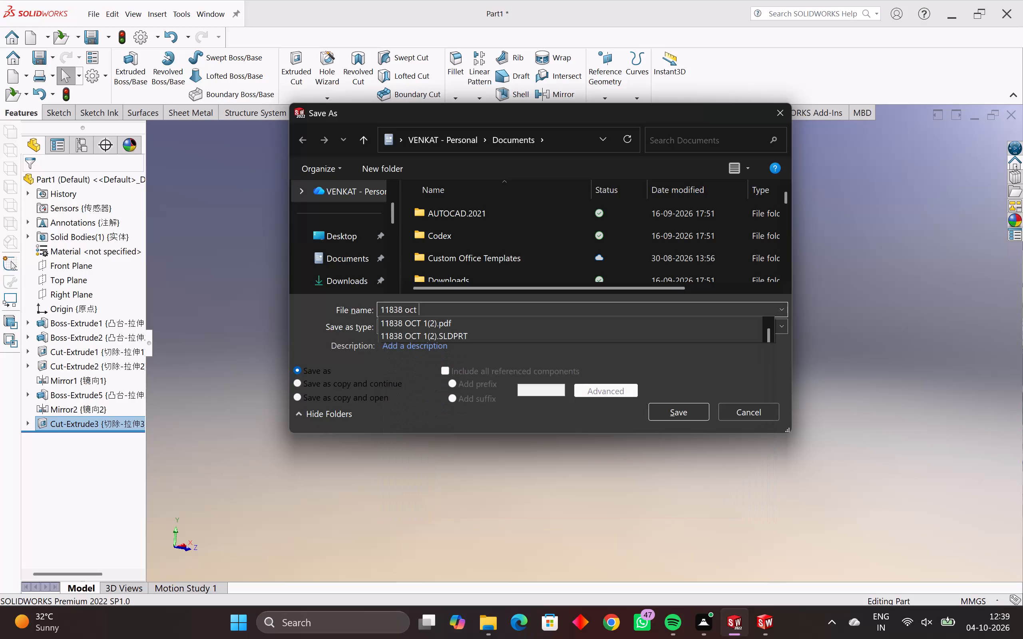
key(BackSpace)
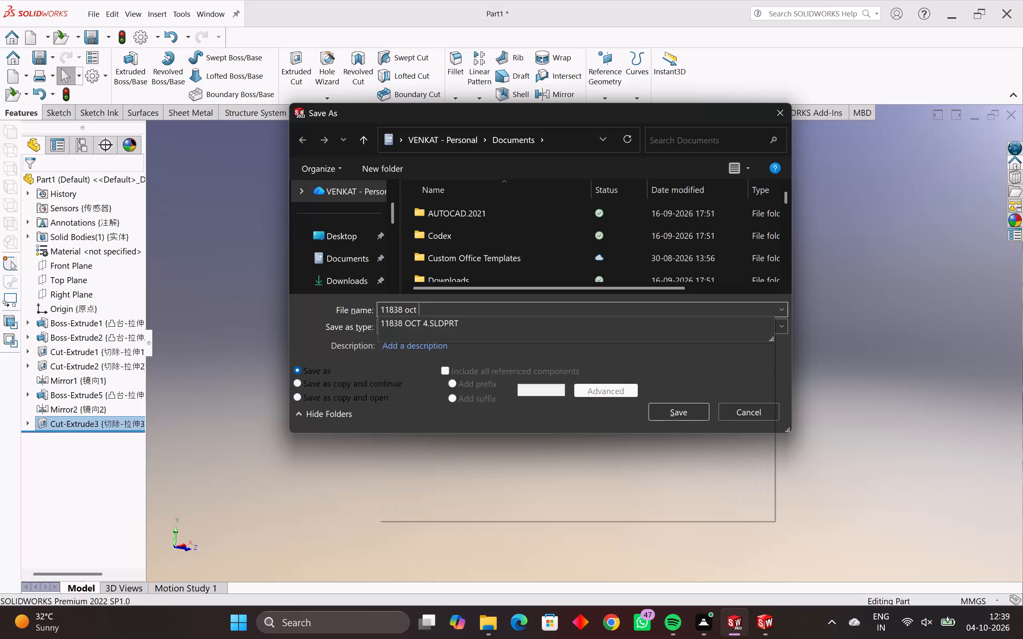
key(BackSpace)
key(4)
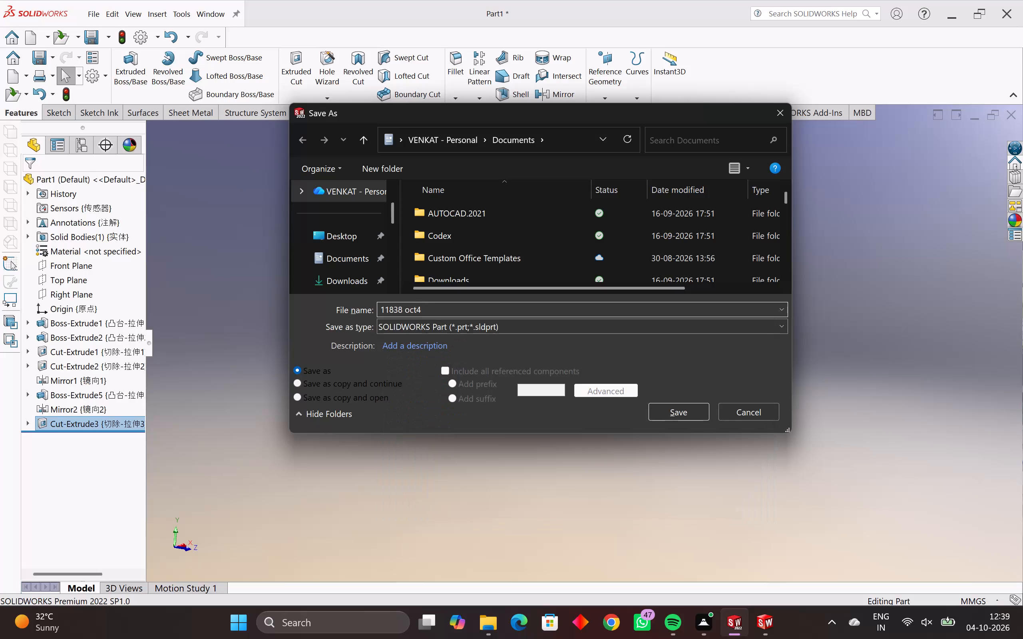
key(Return)
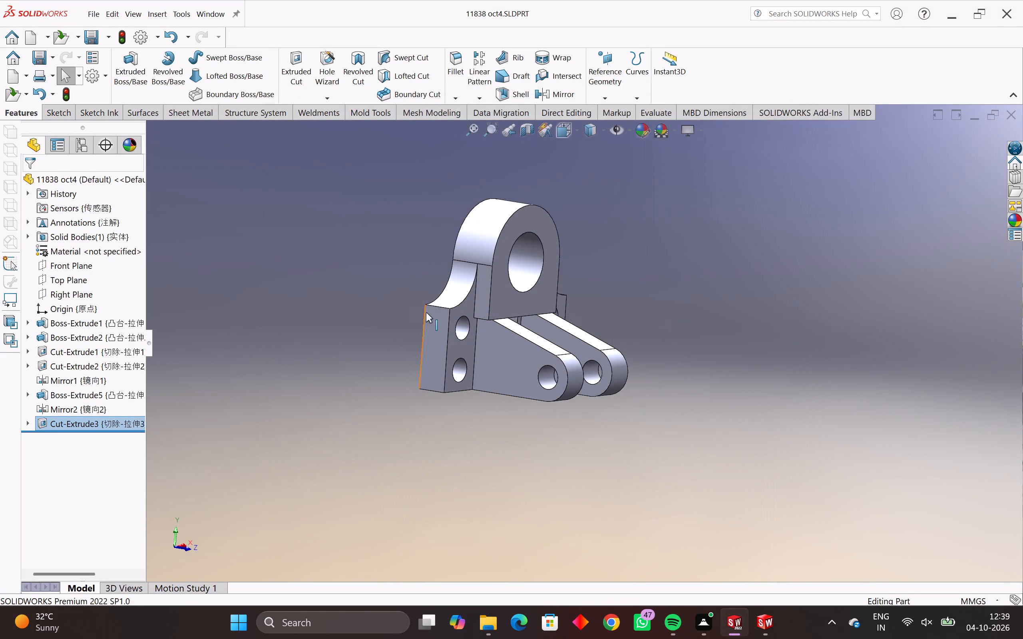
Examine the finished bracket from the front, rear, sides and underside, including the plates, boss and both arms.
scroll(601, 285, up, 3)
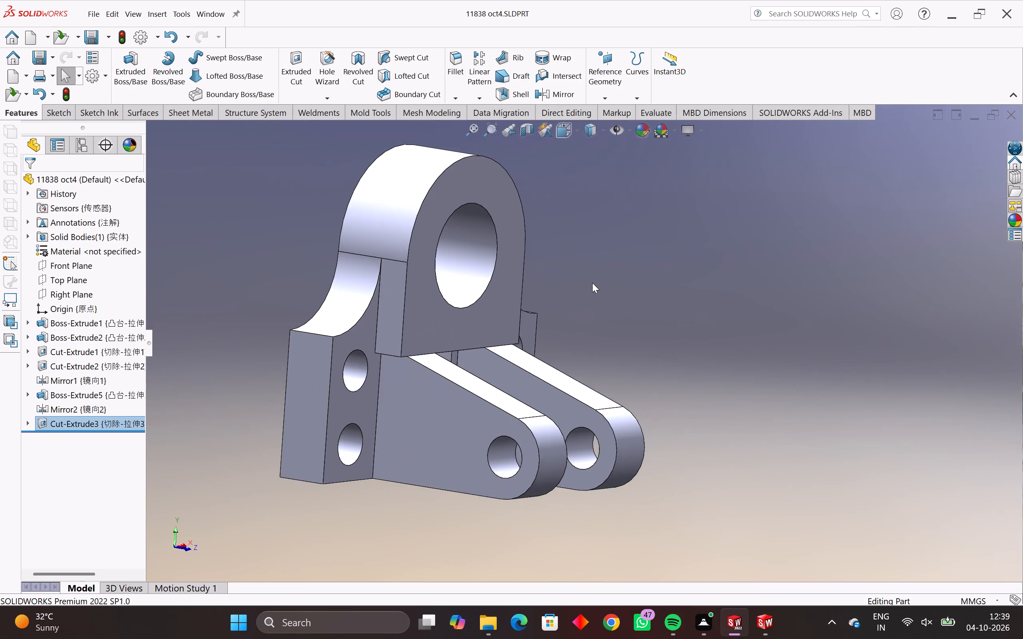
scroll(571, 277, down, 3)
scroll(561, 278, up, 1)
scroll(559, 279, down, 3)
middle_drag(713, 372, 813, 365)
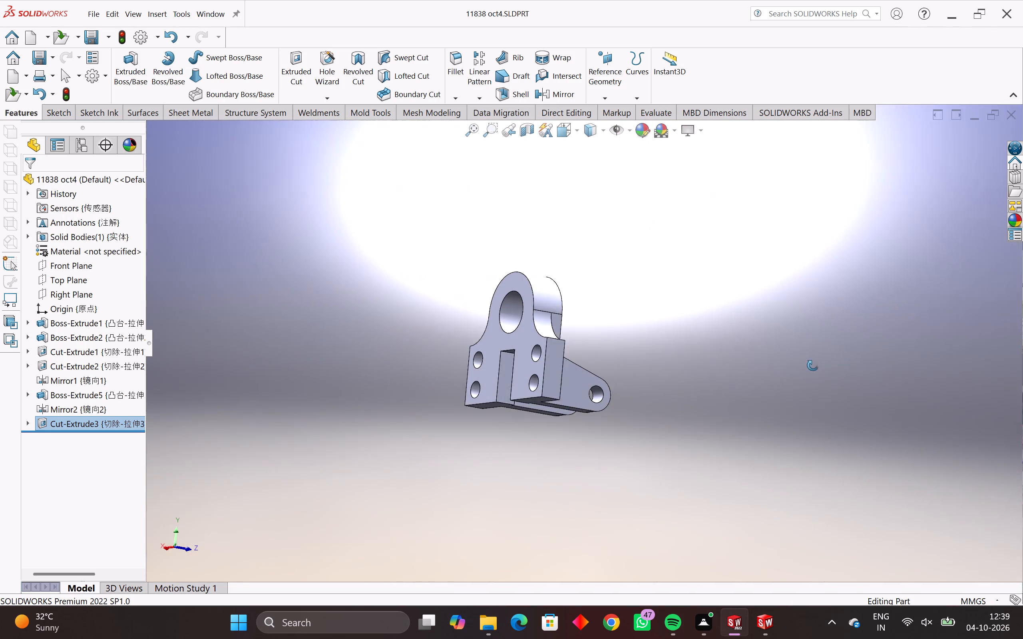
middle_drag(813, 365, 420, 434)
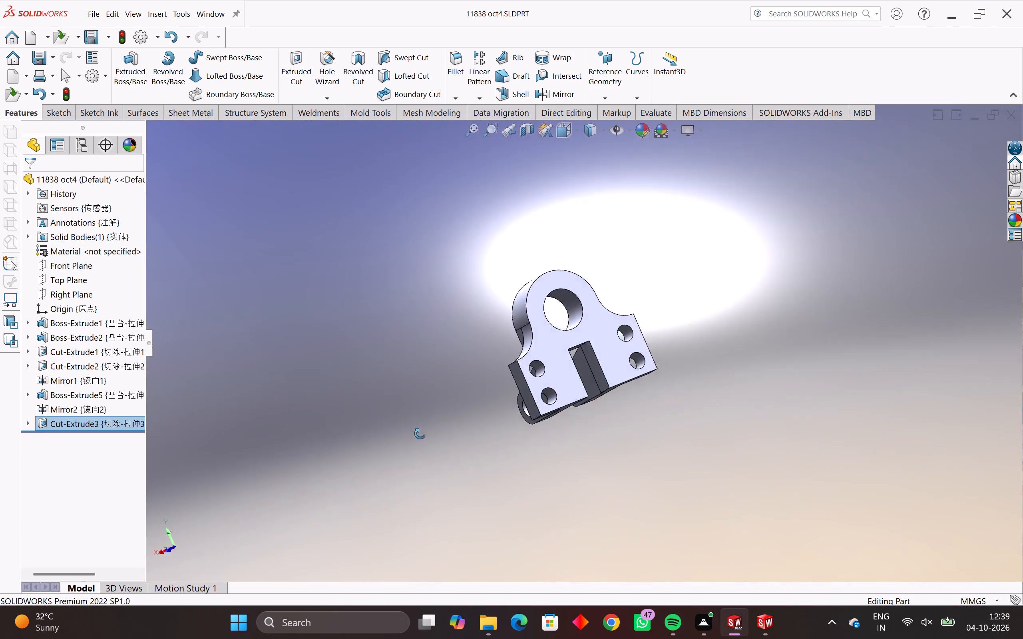
middle_drag(420, 434, 667, 380)
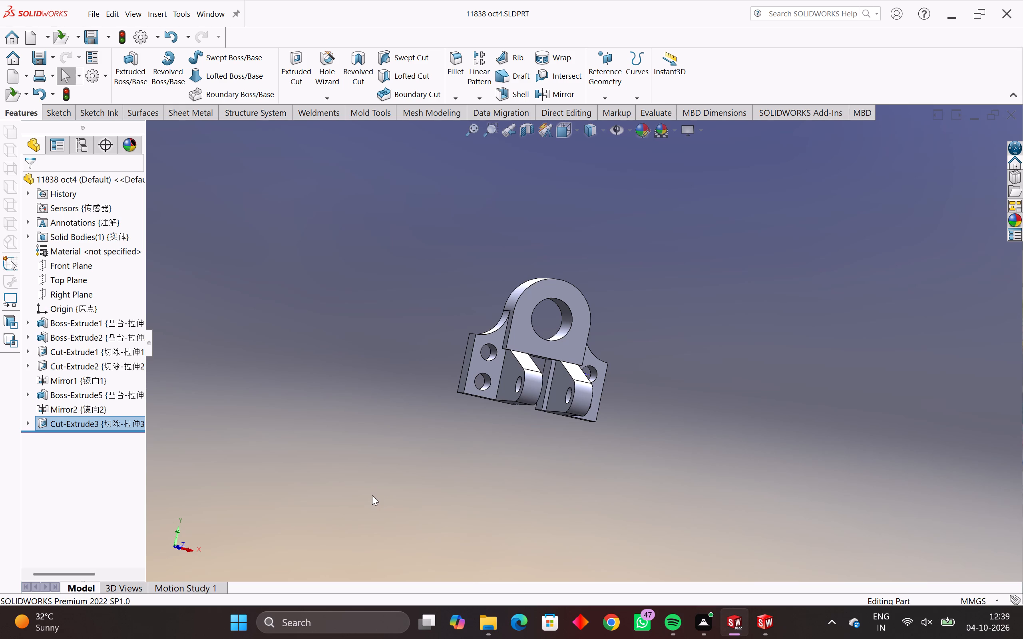
middle_drag(477, 396, 527, 429)
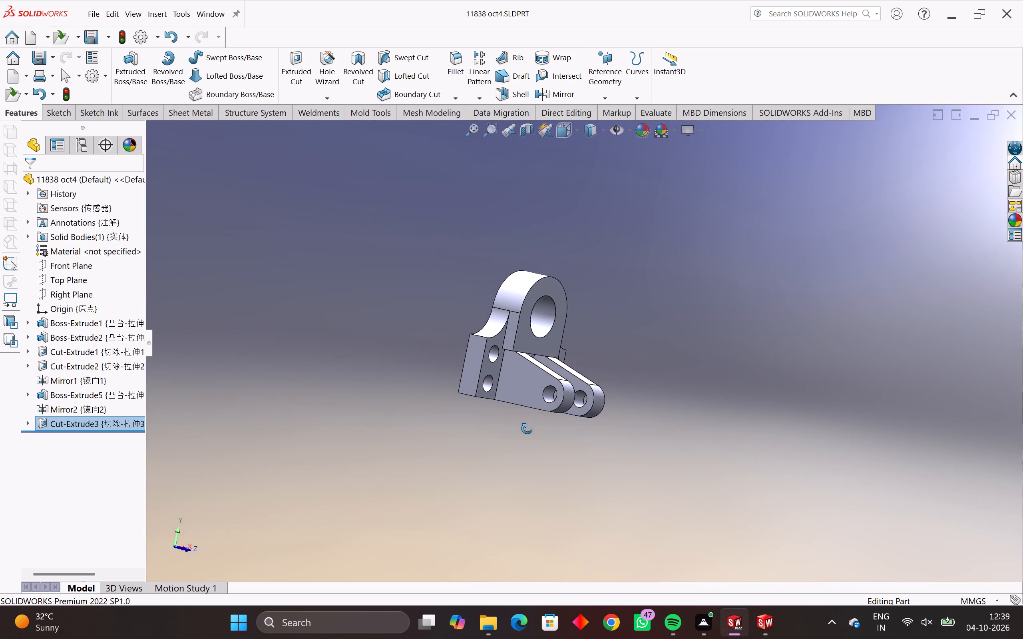
middle_drag(527, 429, 464, 425)
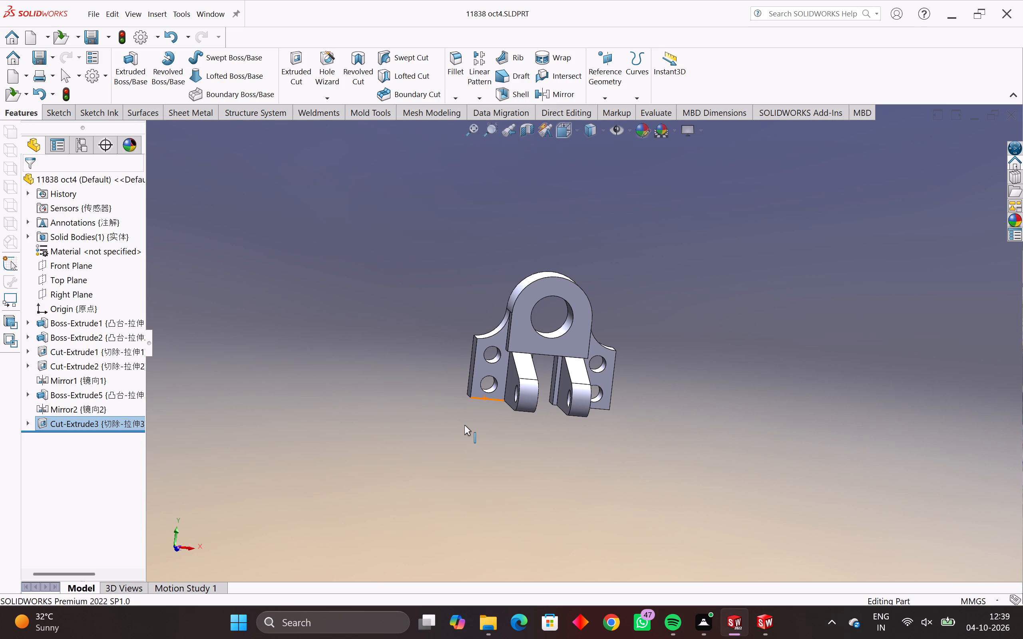
middle_drag(541, 421, 578, 401)
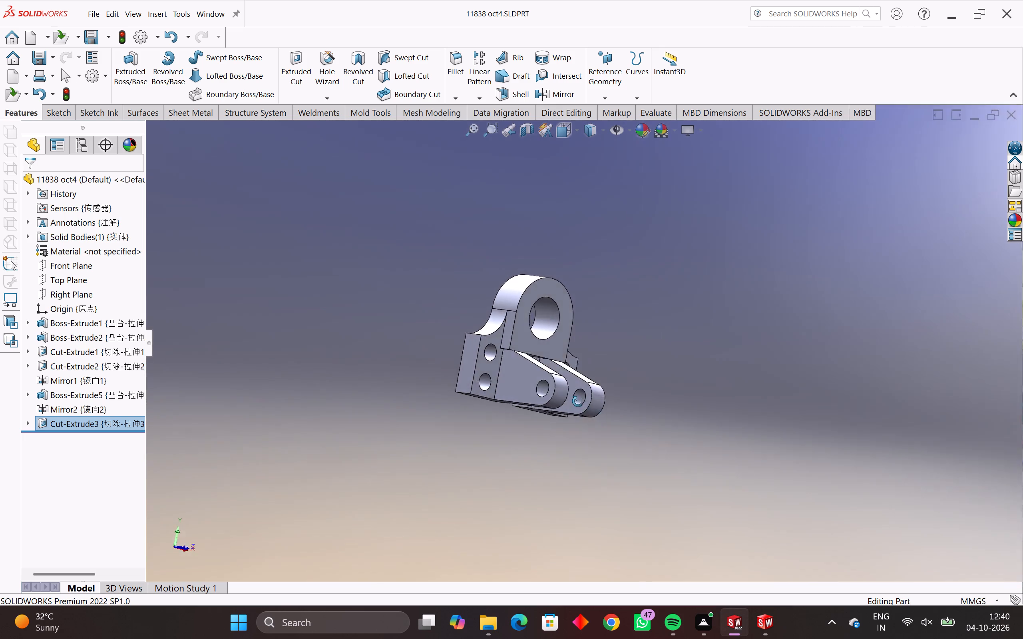
middle_drag(578, 401, 547, 435)
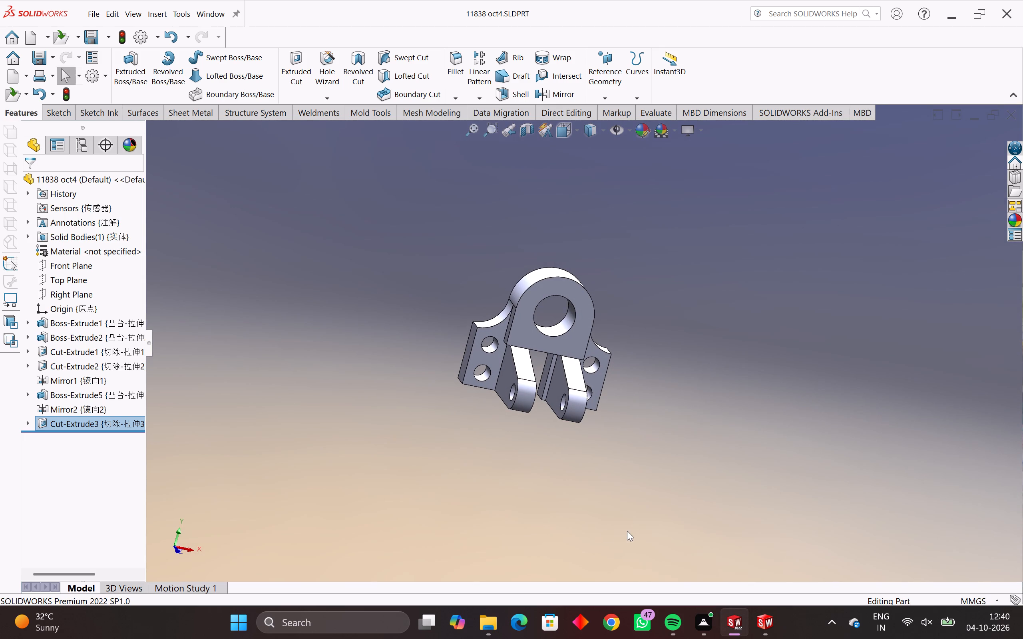
middle_drag(532, 550, 524, 530)
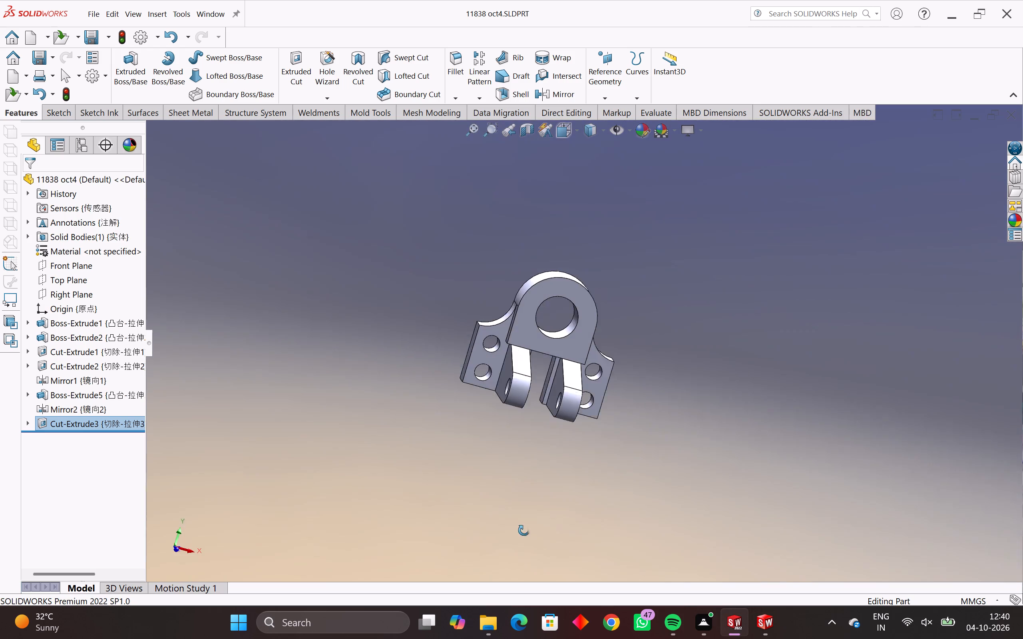
middle_drag(524, 530, 612, 499)
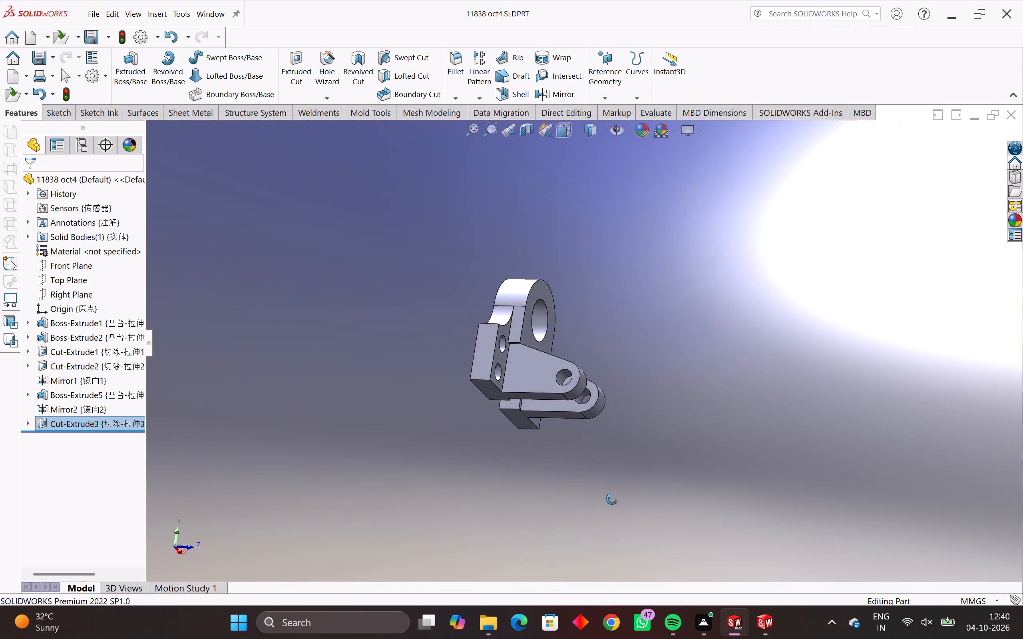
Examine the bracket's boss, bore, drilled plates and both arms from the front, top, sides and oblique angles.
middle_drag(612, 499, 599, 612)
middle_drag(634, 411, 585, 462)
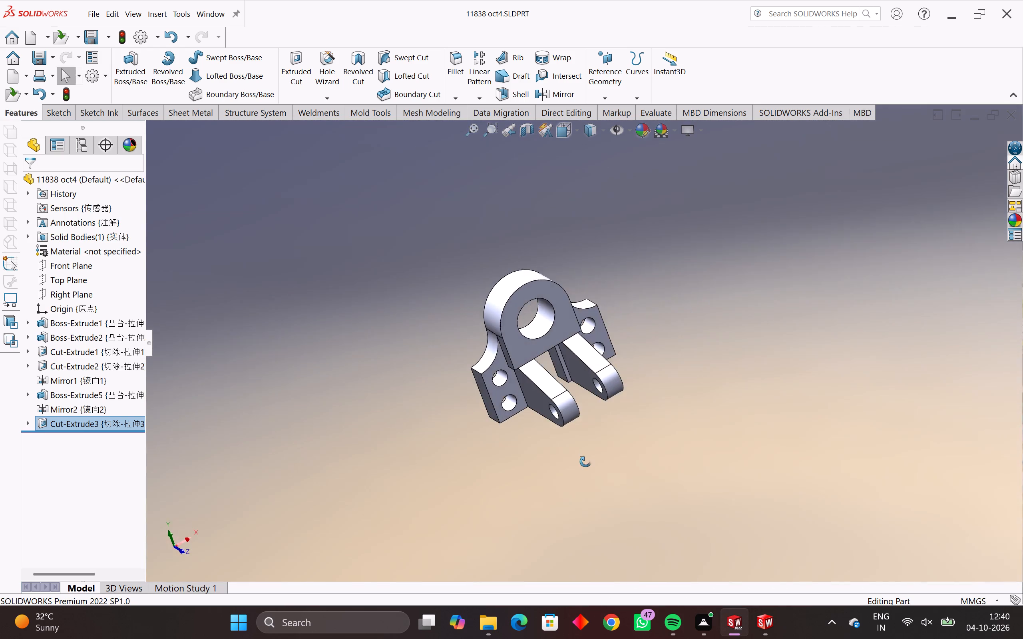
middle_drag(585, 462, 618, 389)
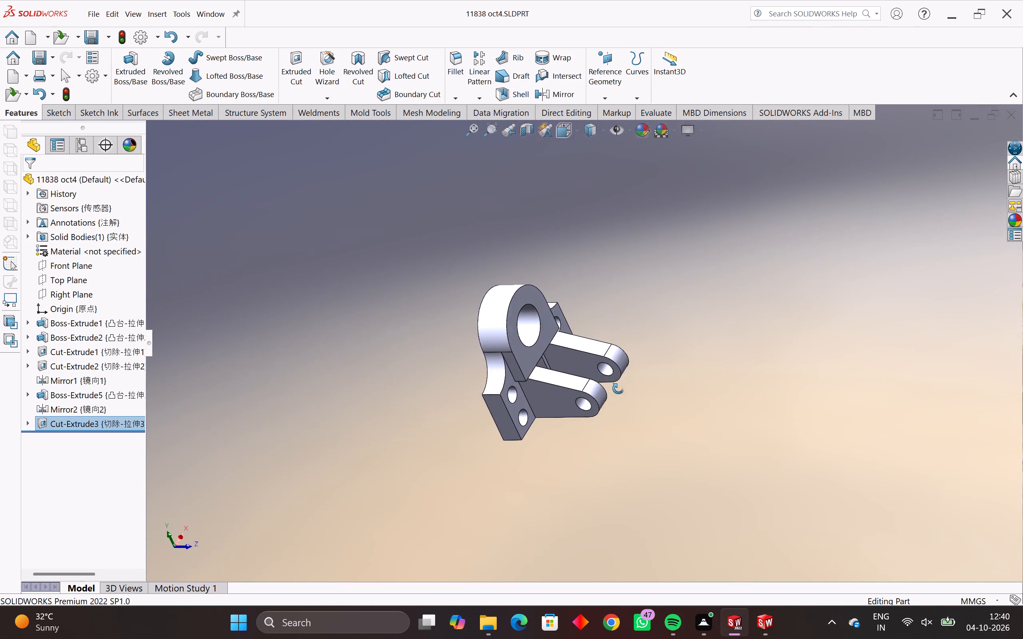
middle_drag(618, 389, 582, 462)
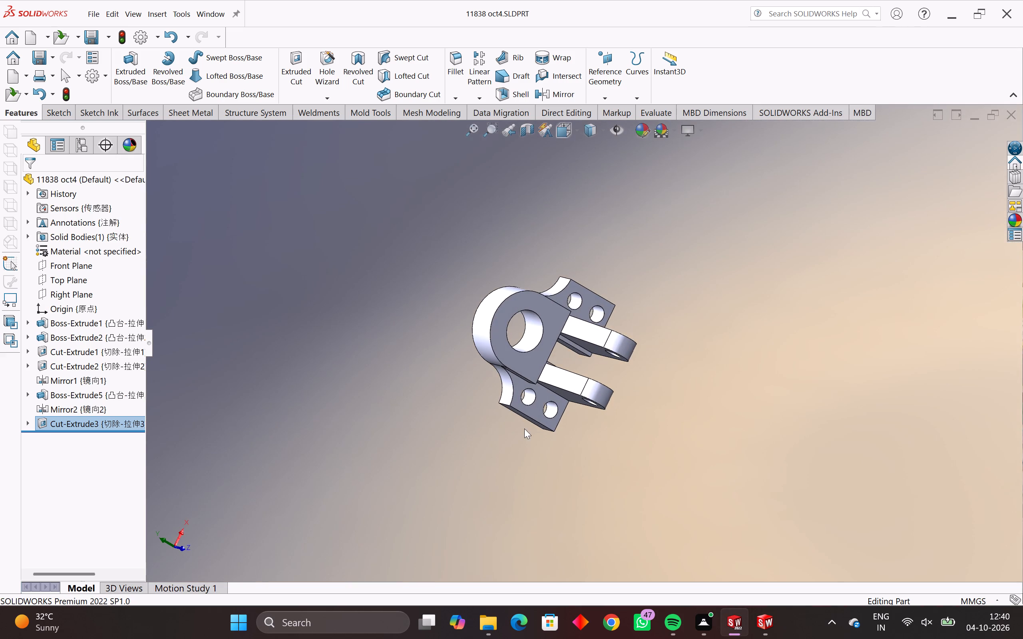
middle_drag(525, 425, 525, 329)
middle_drag(575, 284, 611, 400)
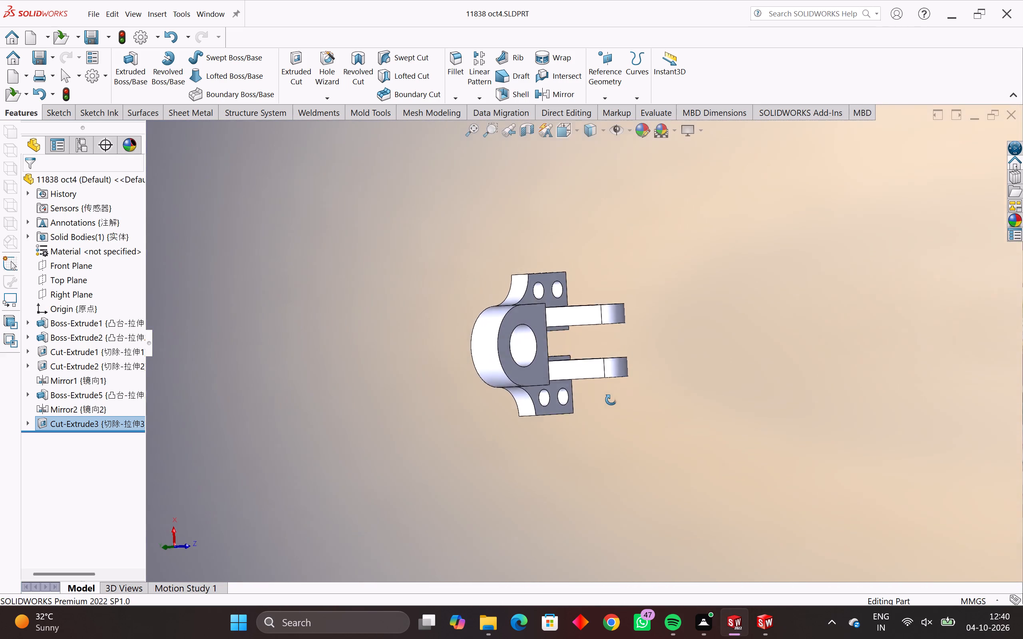
middle_drag(611, 400, 613, 405)
middle_drag(607, 407, 525, 382)
middle_drag(616, 235, 655, 308)
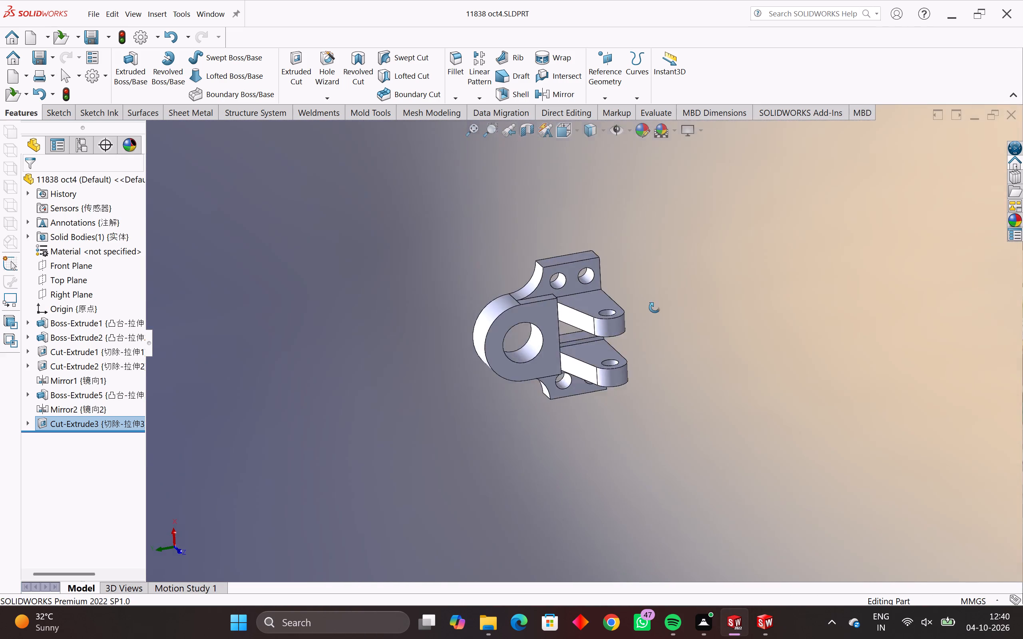
middle_drag(655, 308, 744, 354)
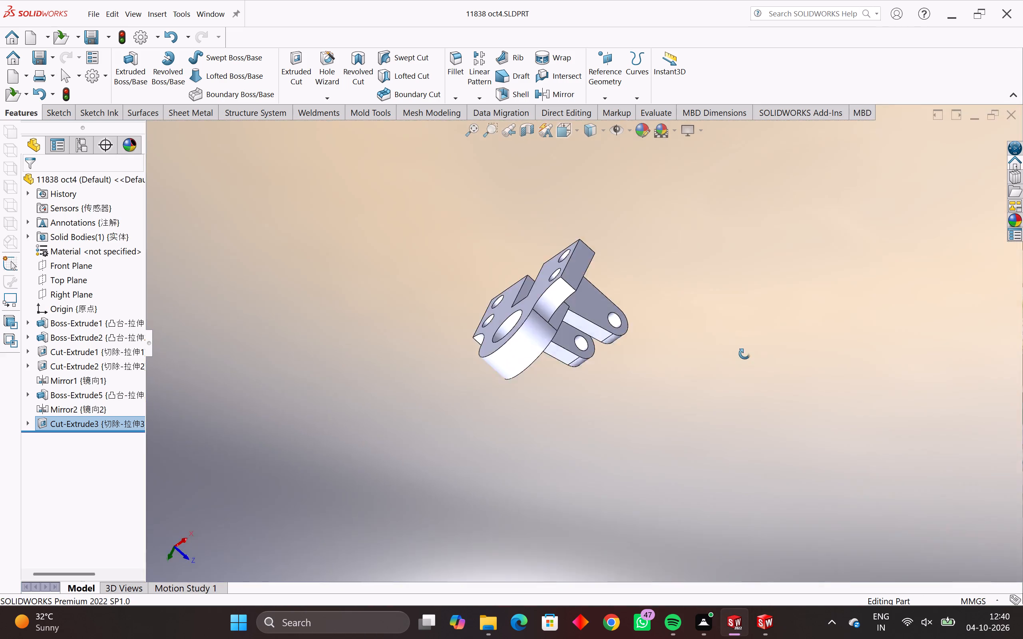
middle_drag(744, 354, 775, 354)
middle_drag(584, 419, 571, 268)
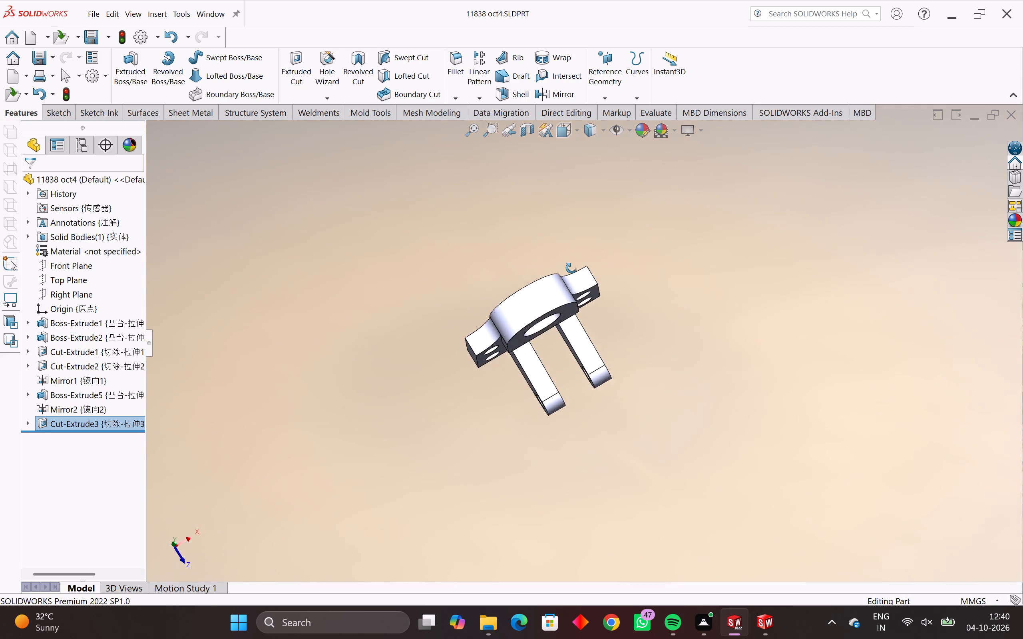
middle_drag(571, 268, 565, 175)
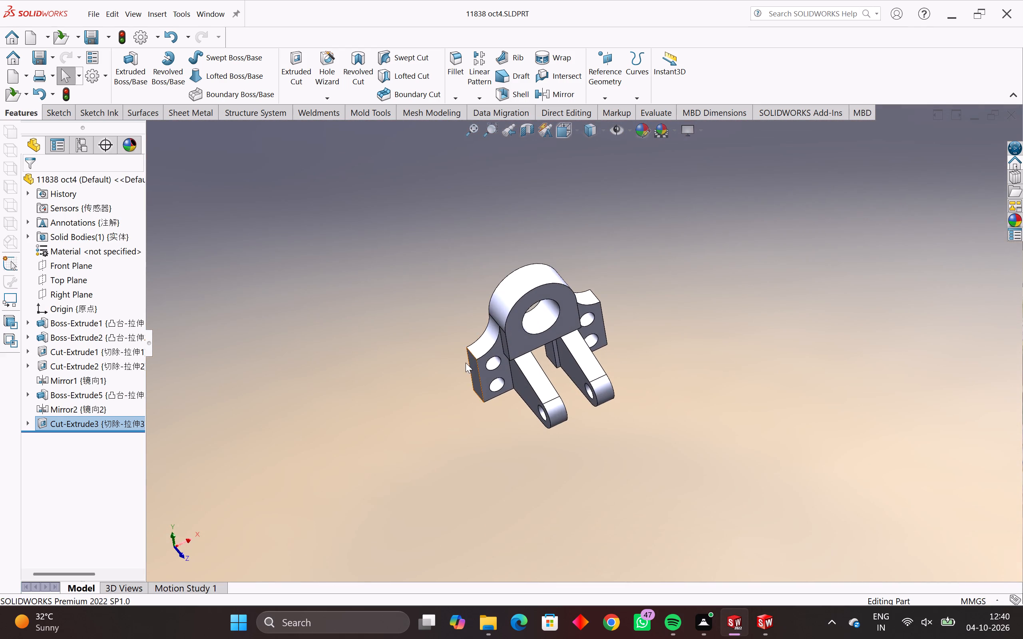
Print the current screen image of the enlarged, angled bracket with Microsoft Print to PDF, saving it in Documents as 11838 oct4.
middle_drag(472, 360, 499, 244)
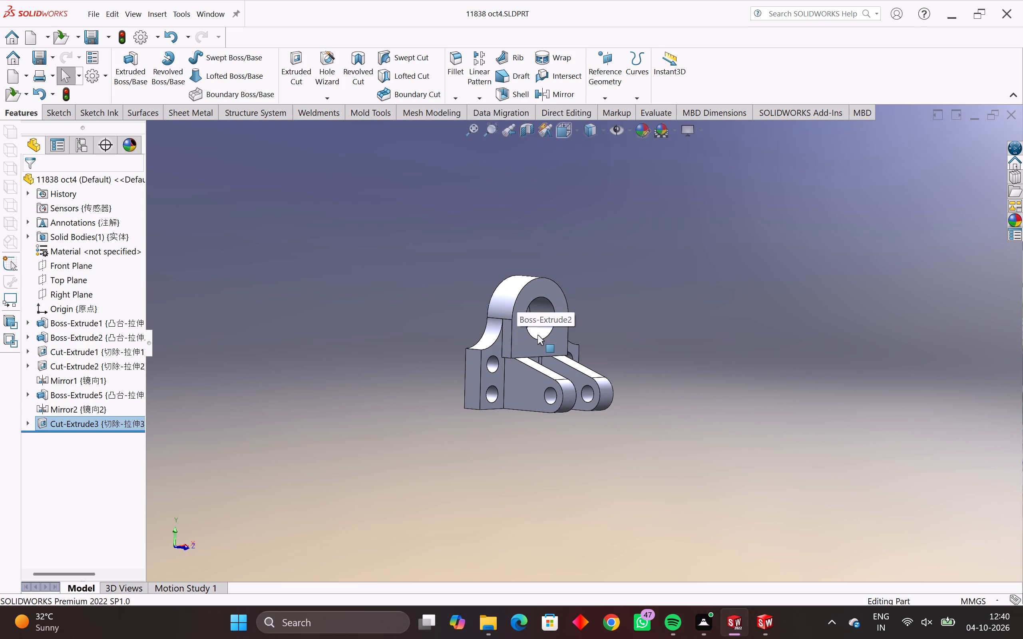
scroll(538, 335, up, 5)
scroll(538, 335, down, 1)
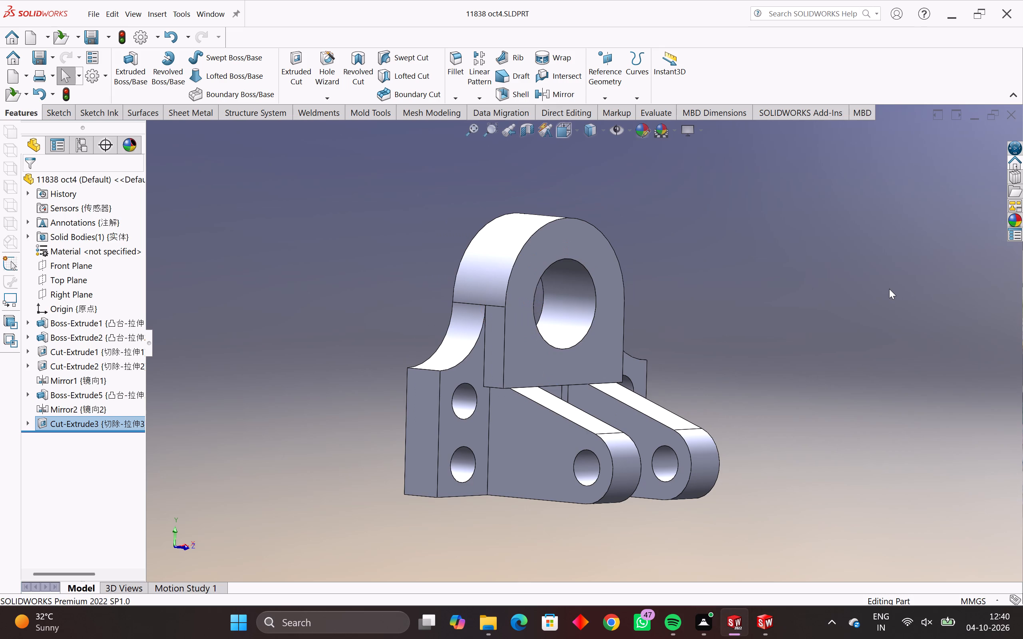
key(ctrl+p)
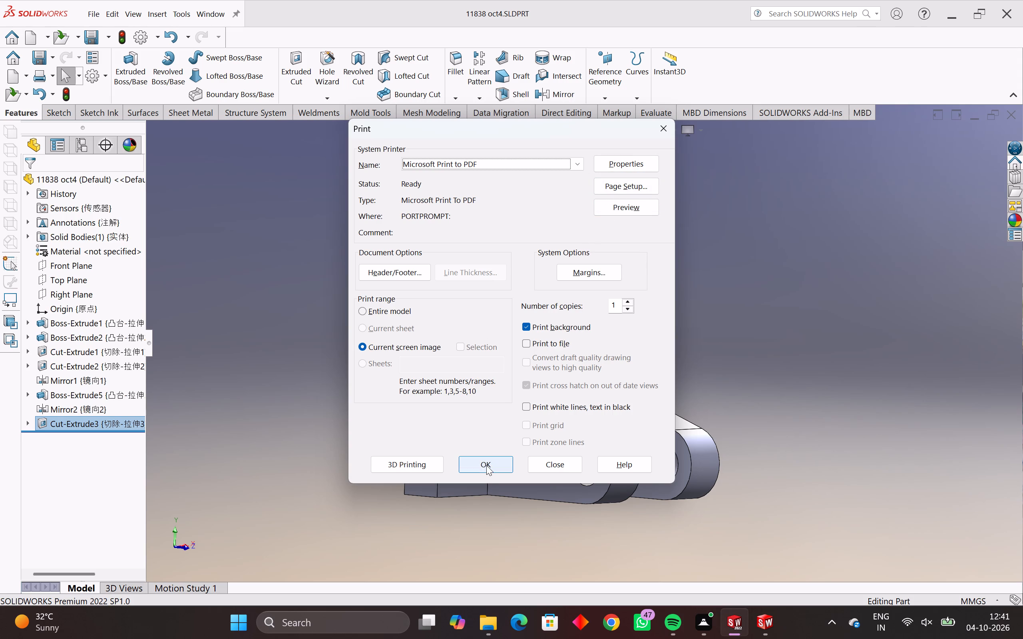
click(711, 355)
click(433, 465)
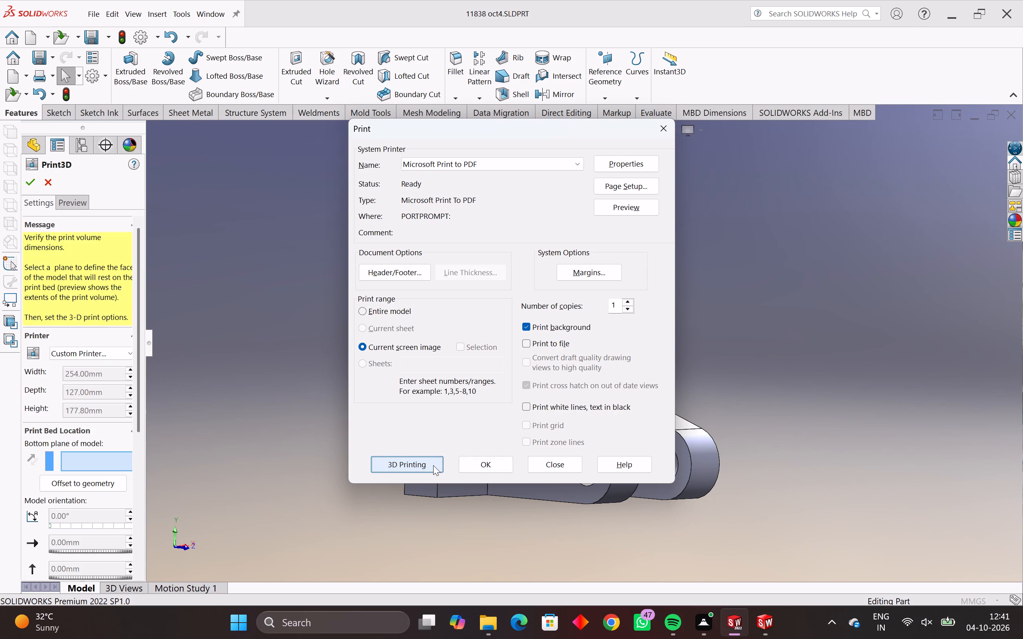
click(502, 465)
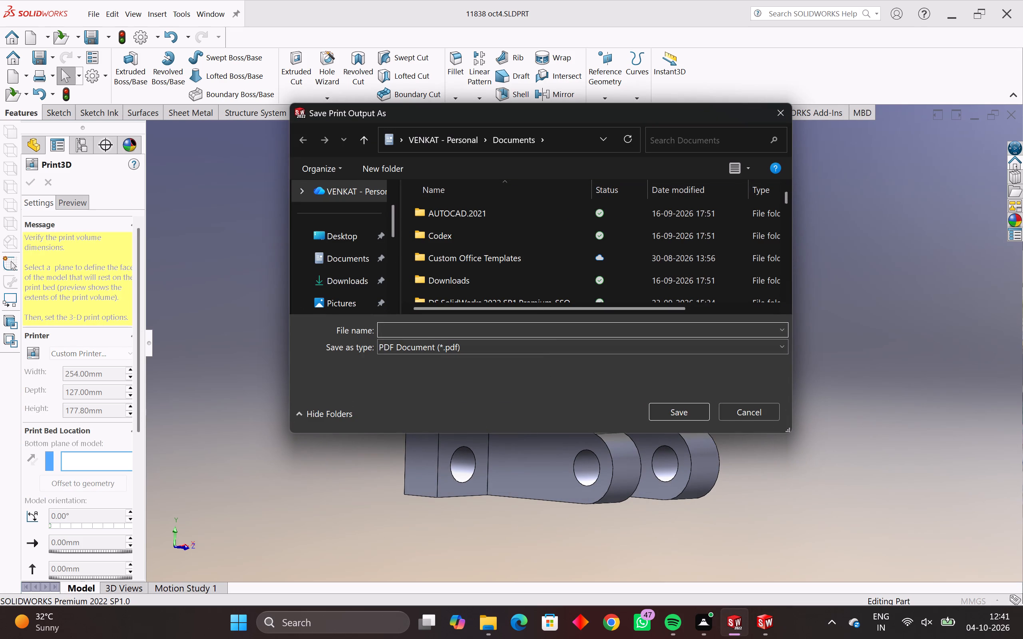
click(543, 333)
text(11838)
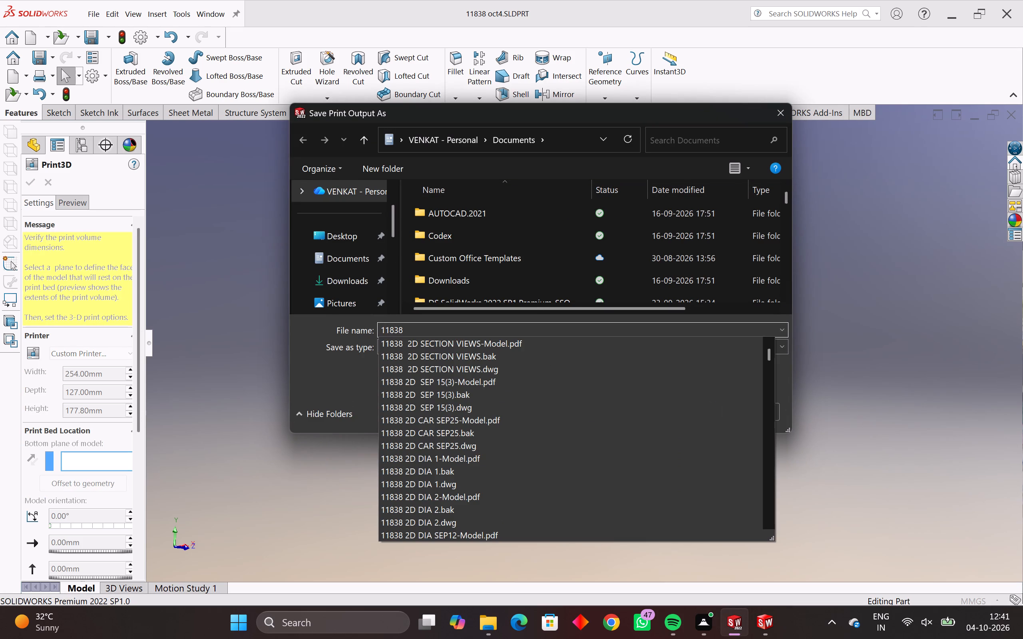
key(space)
text(oct)
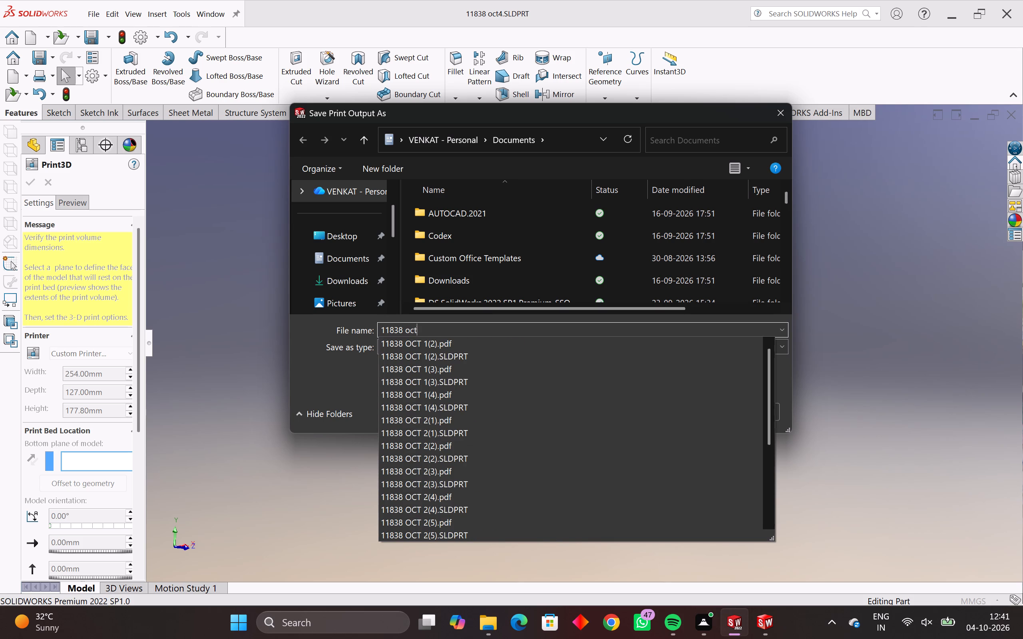
key(4)
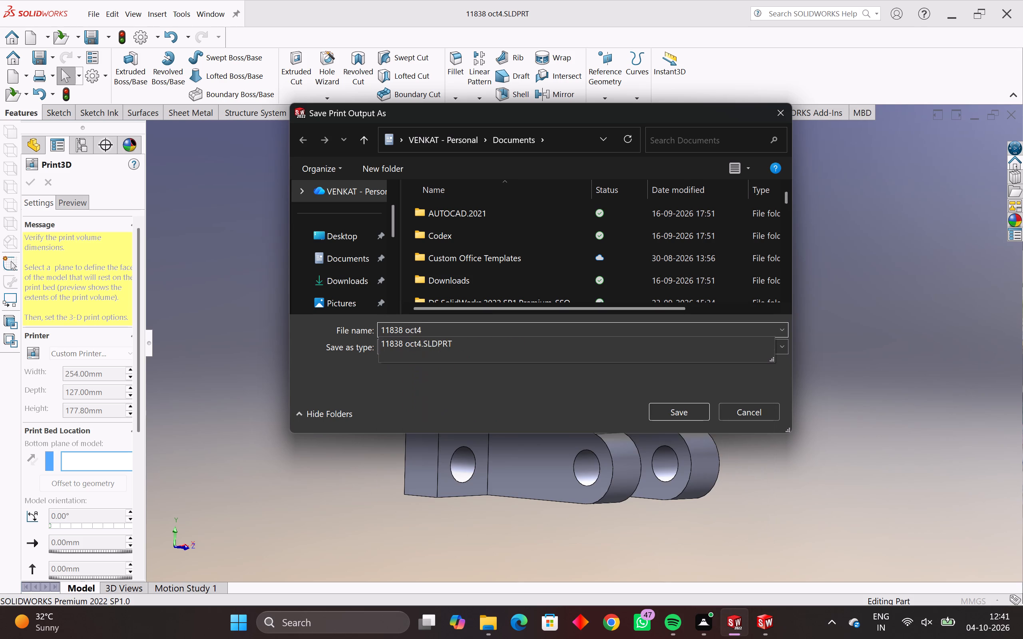
key(Return)
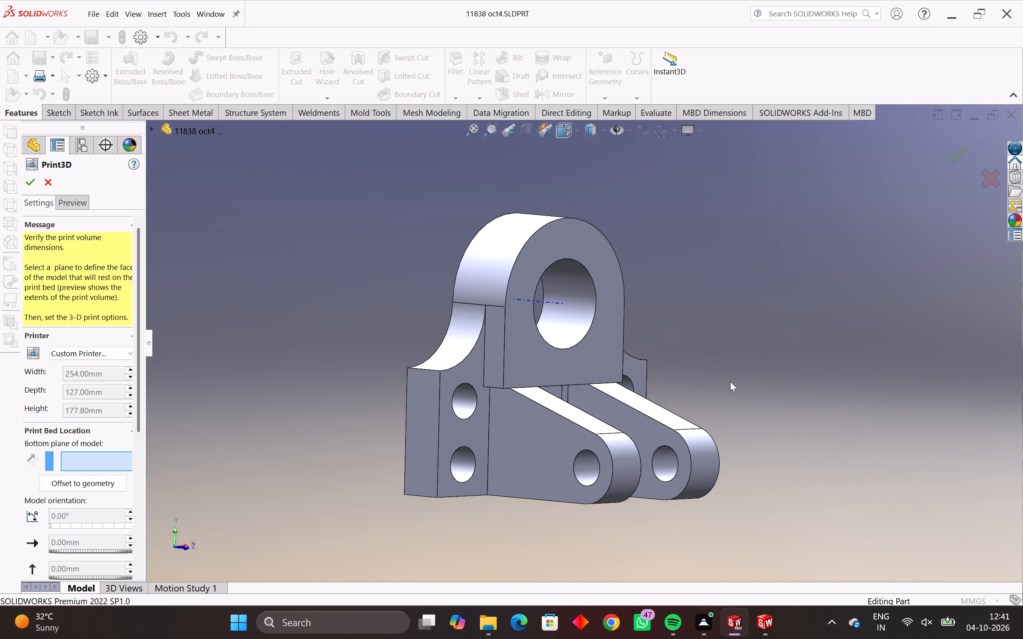
Examine the bracket's bored boss, plate holes, concave corners and rounded arm ends from the front, sides and below.
scroll(710, 184, down, 1)
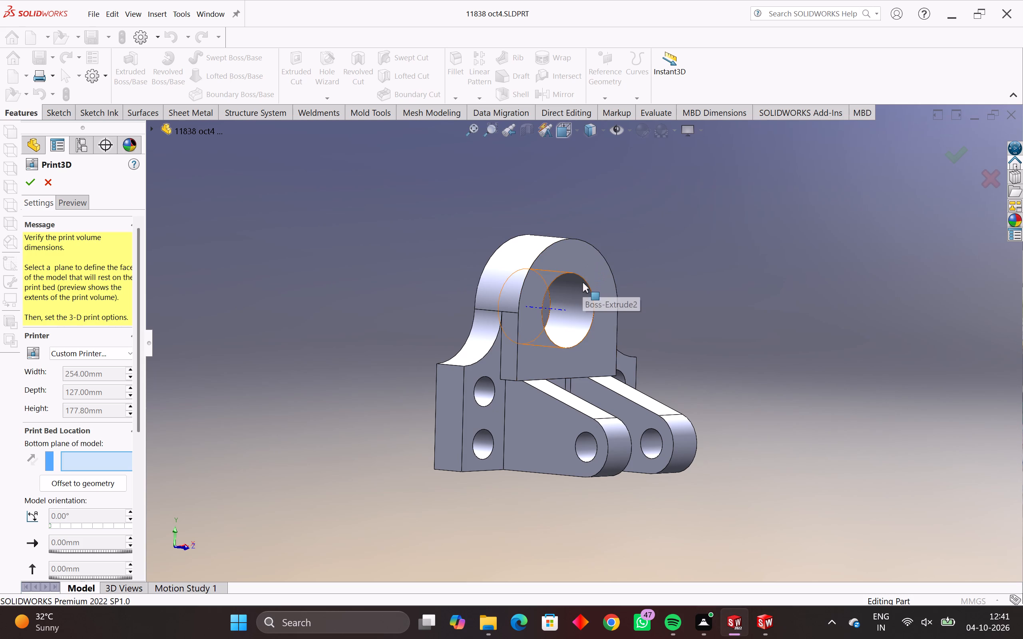
middle_drag(629, 286, 572, 331)
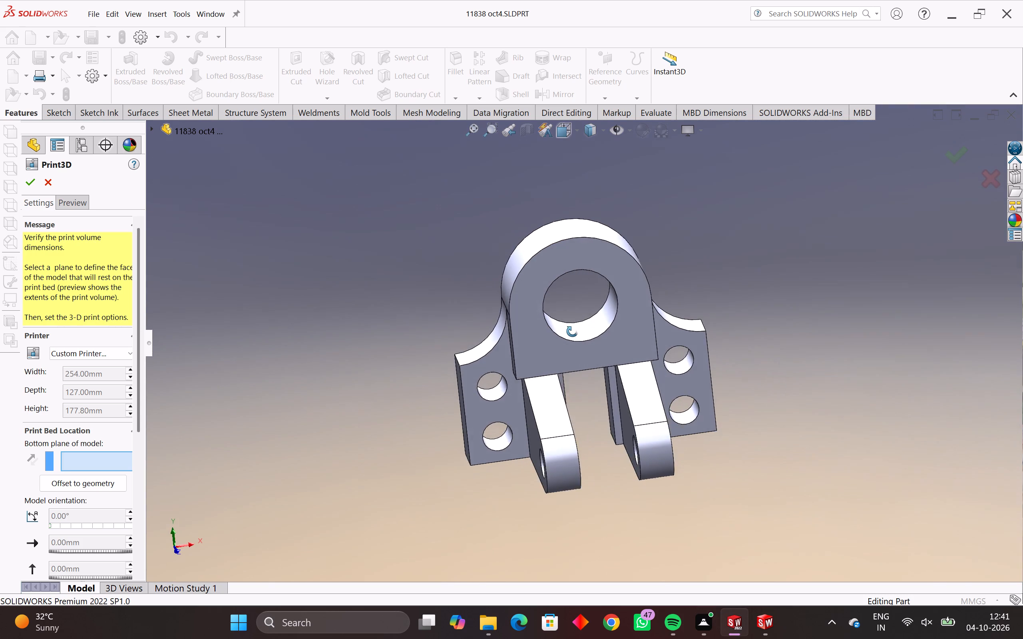
middle_drag(572, 331, 602, 314)
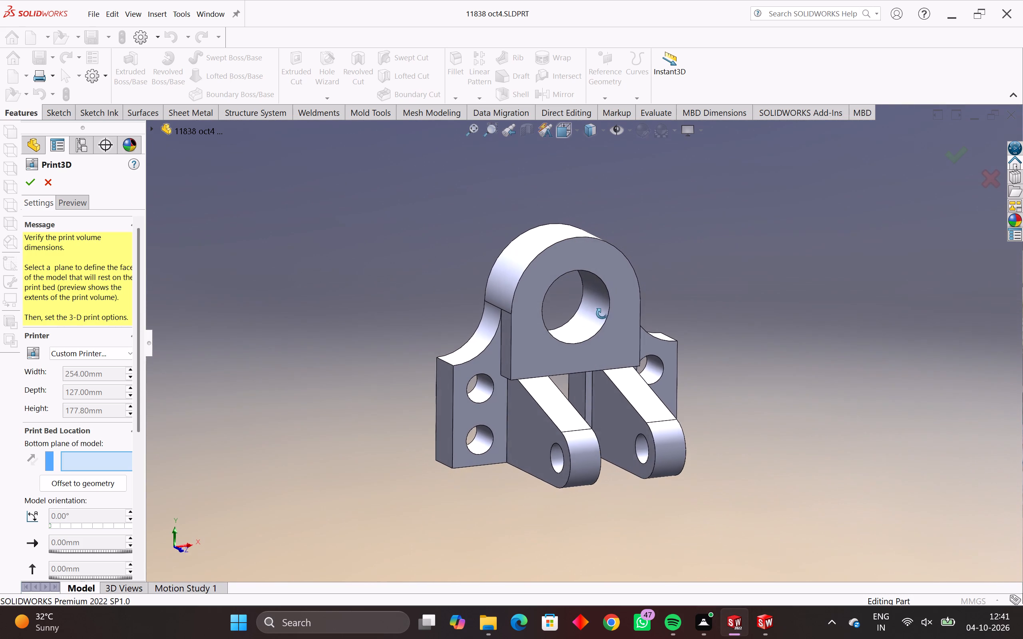
middle_drag(602, 314, 606, 311)
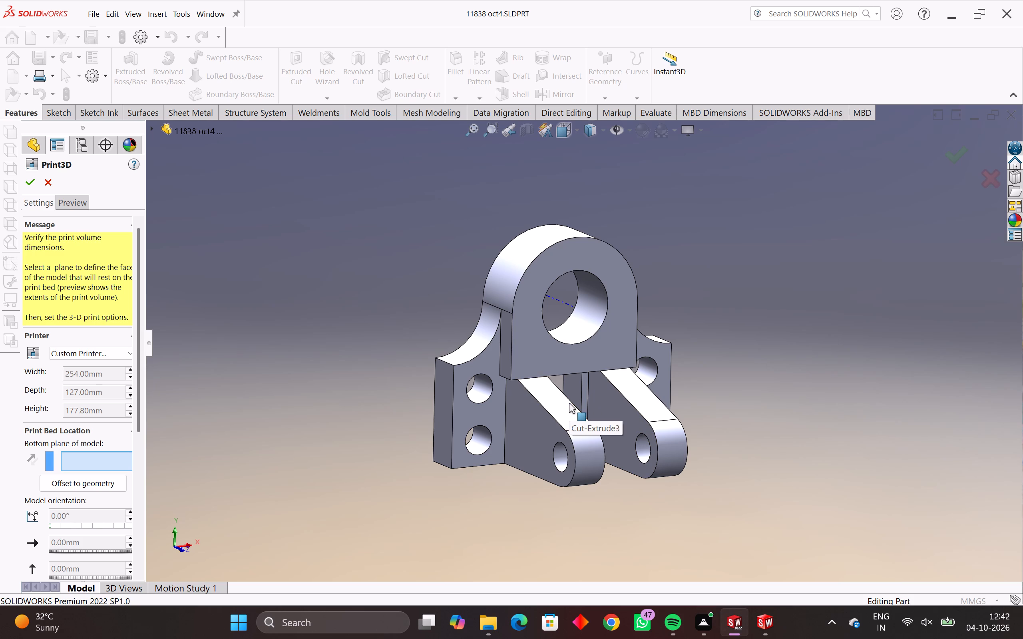
middle_drag(566, 404, 578, 398)
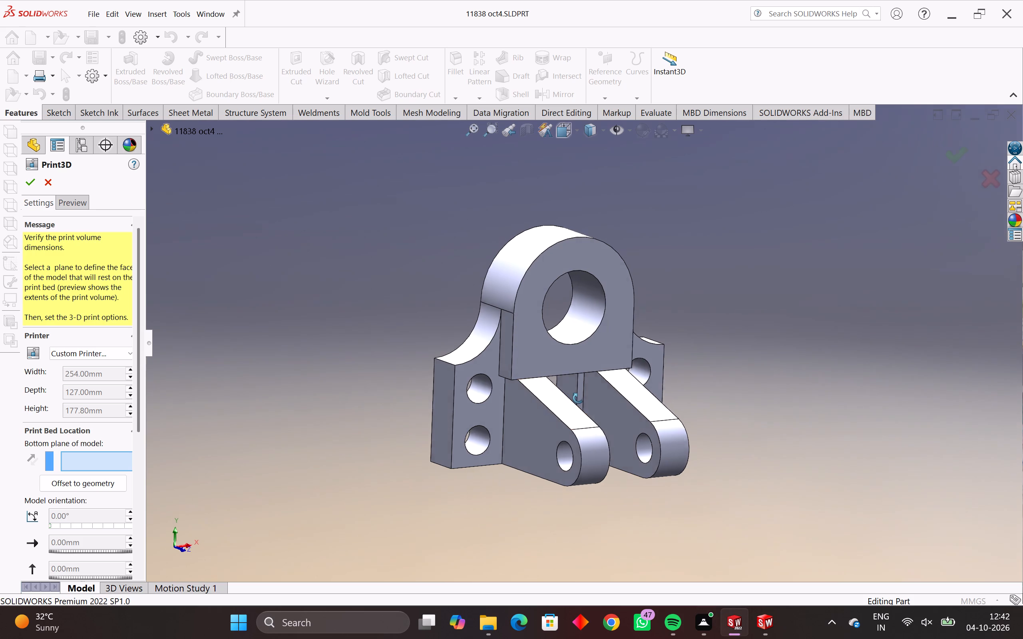
middle_drag(578, 398, 628, 428)
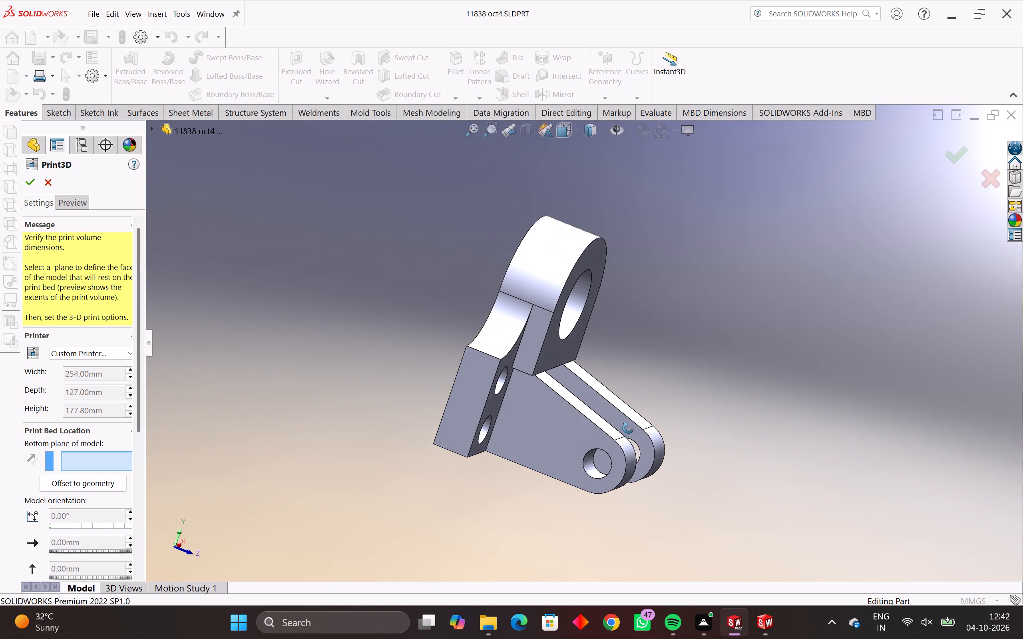
middle_drag(628, 428, 591, 448)
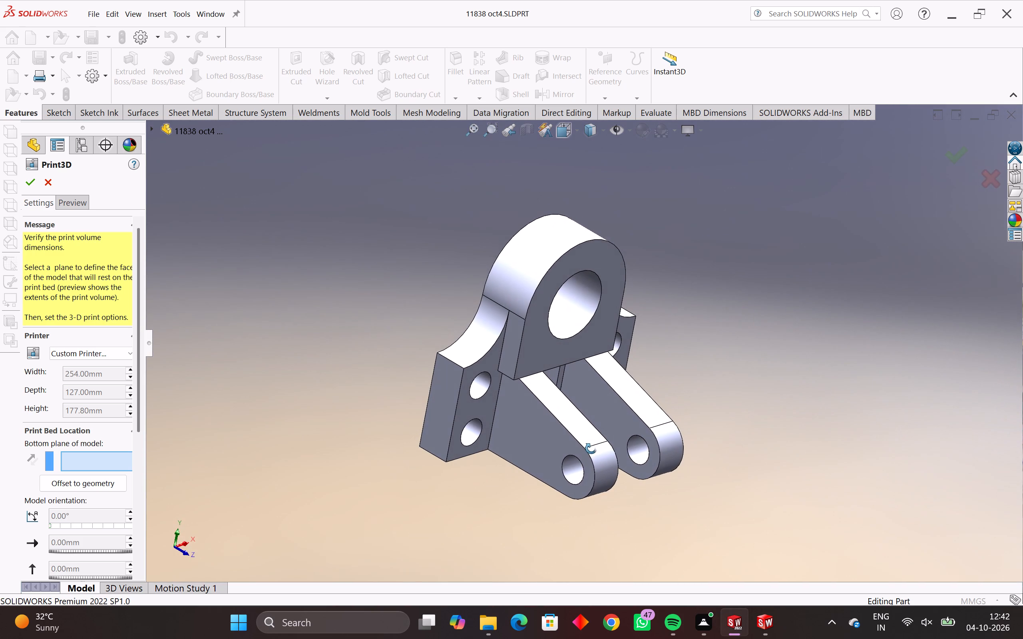
middle_drag(591, 448, 572, 467)
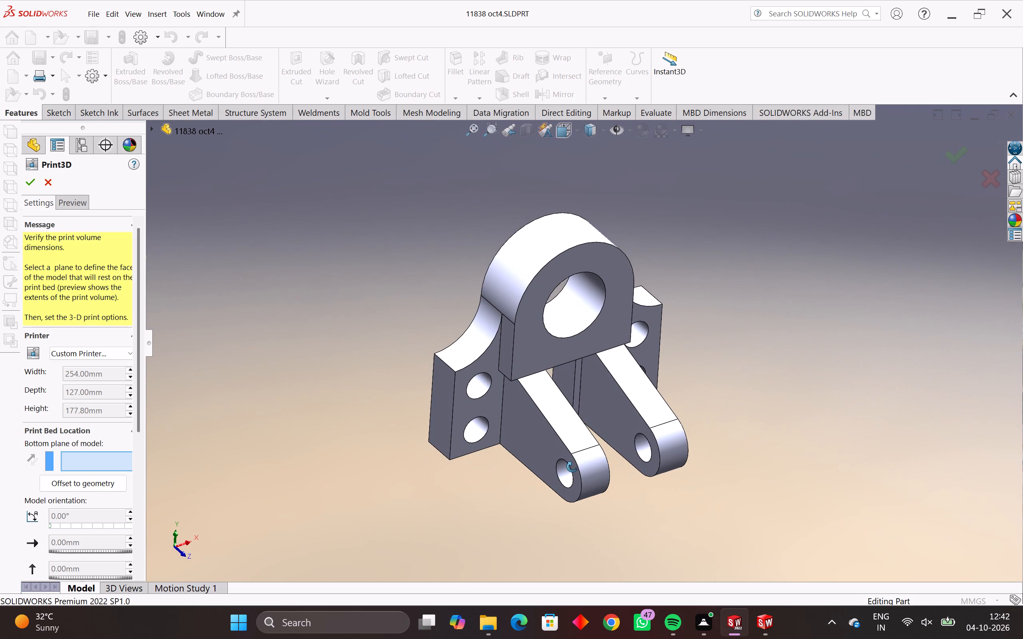
middle_drag(572, 467, 615, 464)
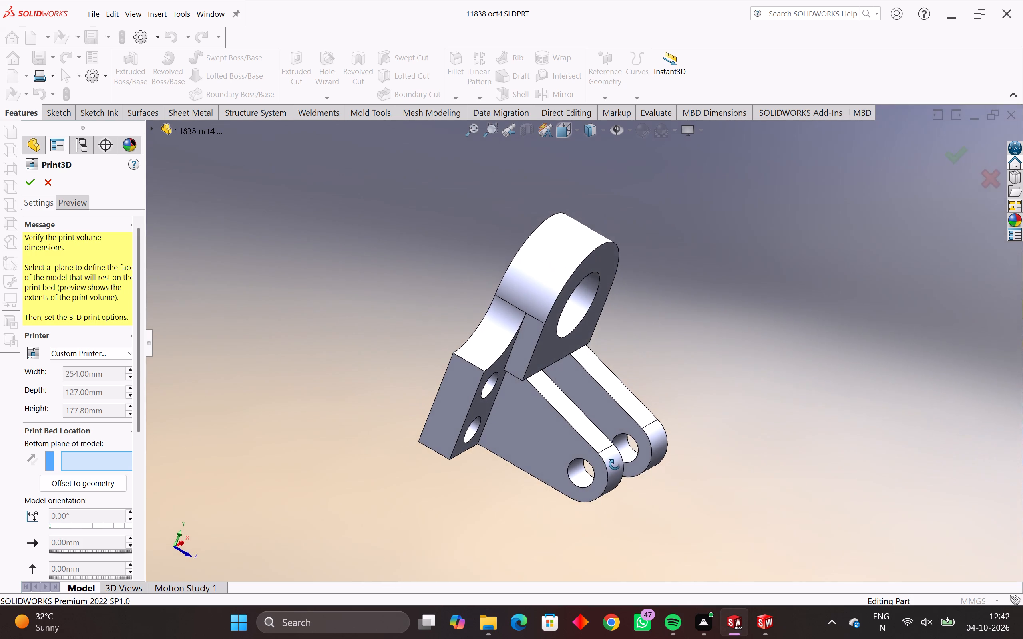
middle_drag(615, 464, 509, 432)
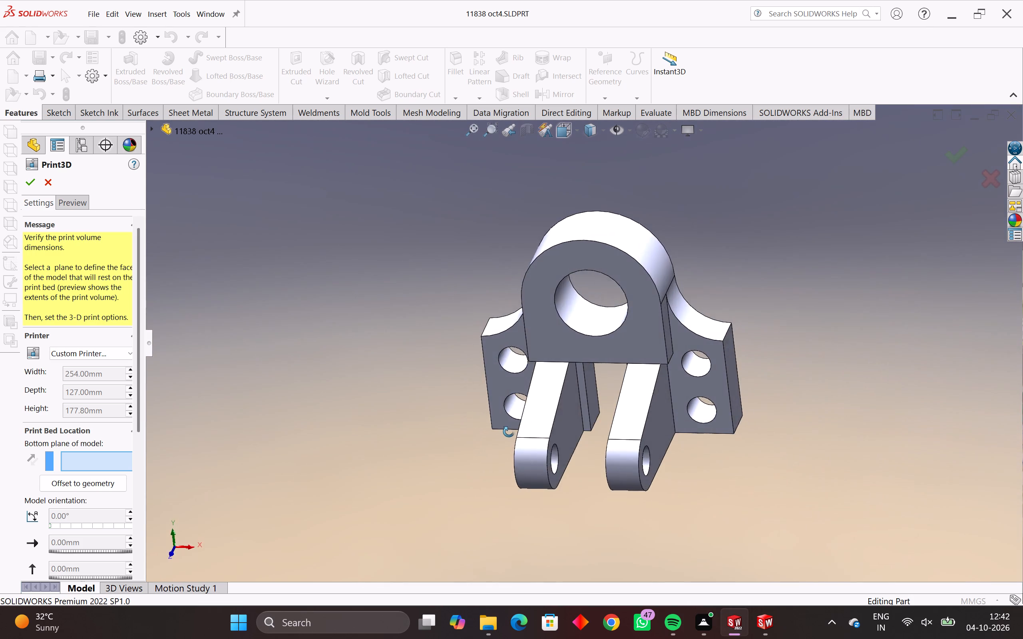
middle_drag(509, 432, 556, 405)
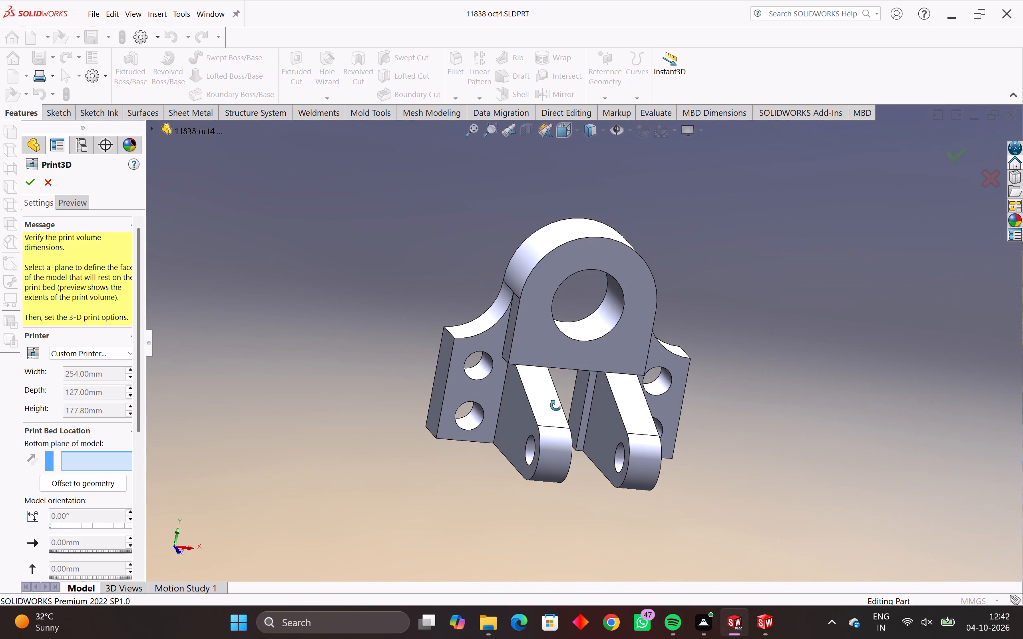
middle_drag(556, 405, 554, 403)
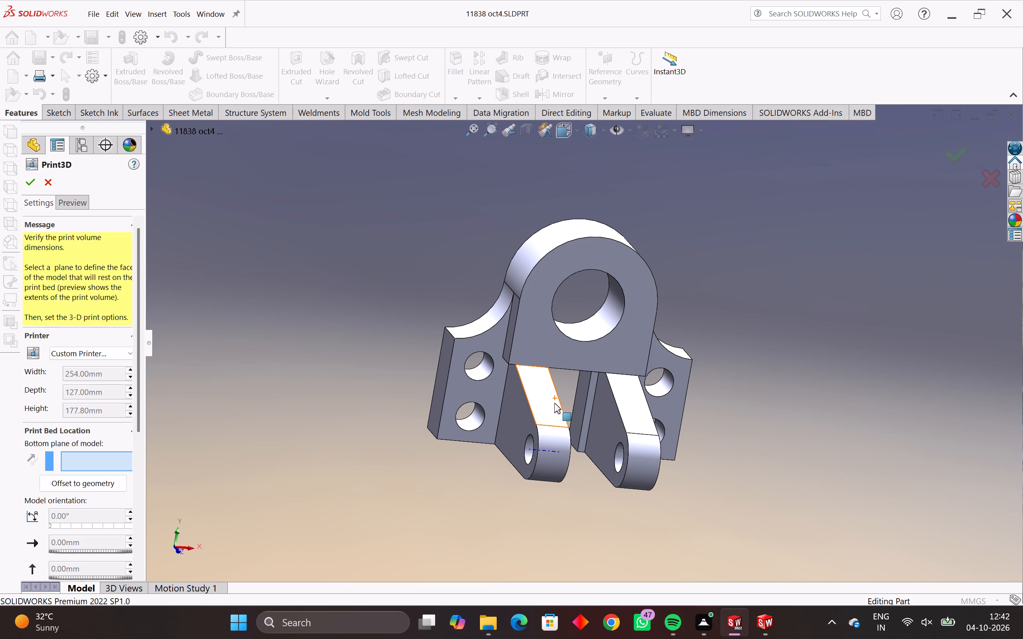
middle_drag(554, 403, 552, 375)
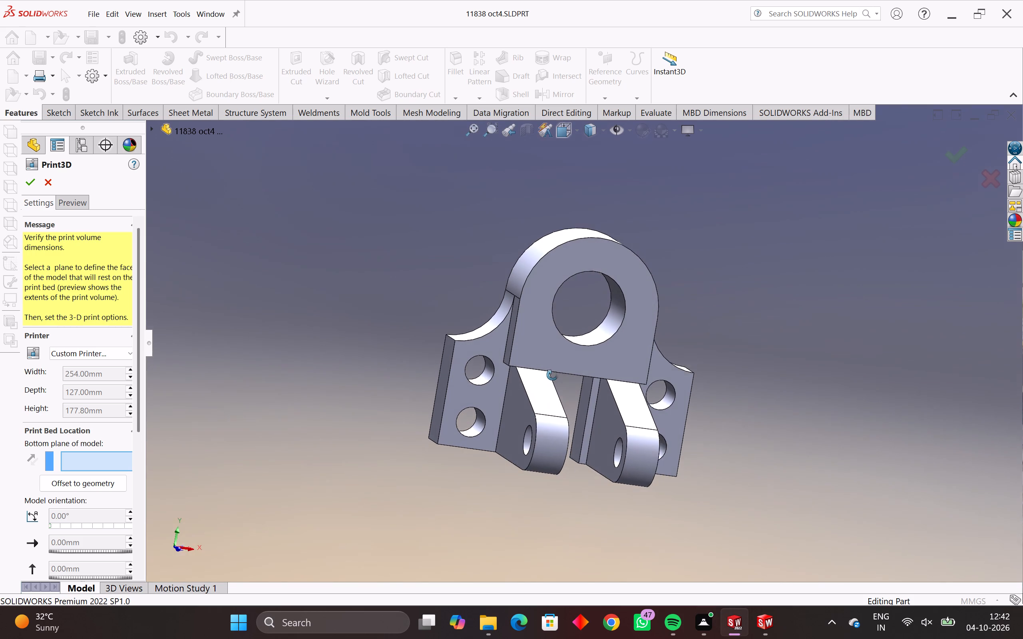
middle_drag(552, 375, 582, 391)
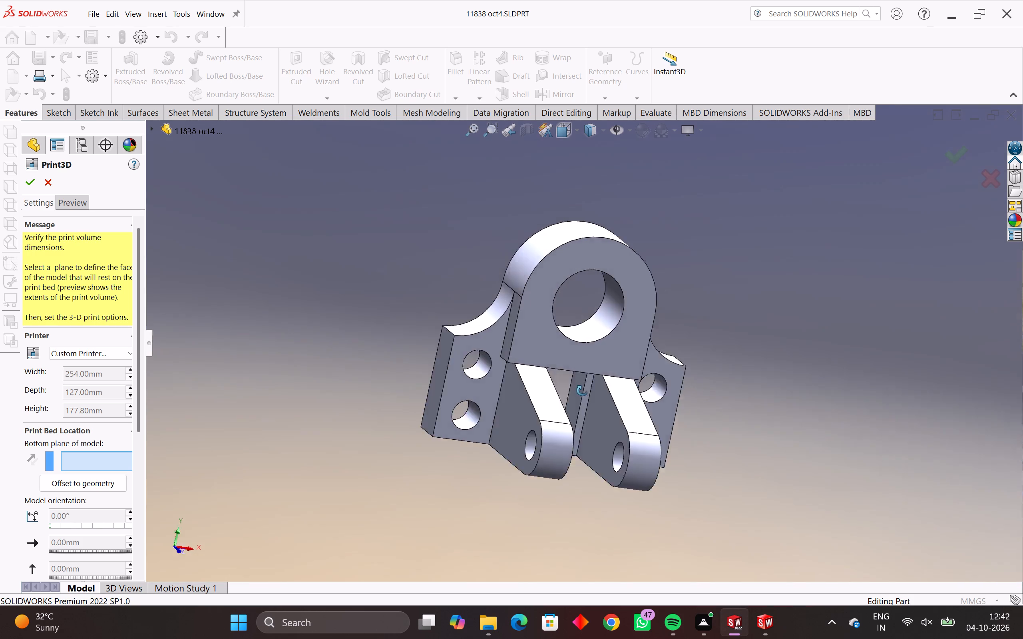
middle_drag(582, 391, 537, 395)
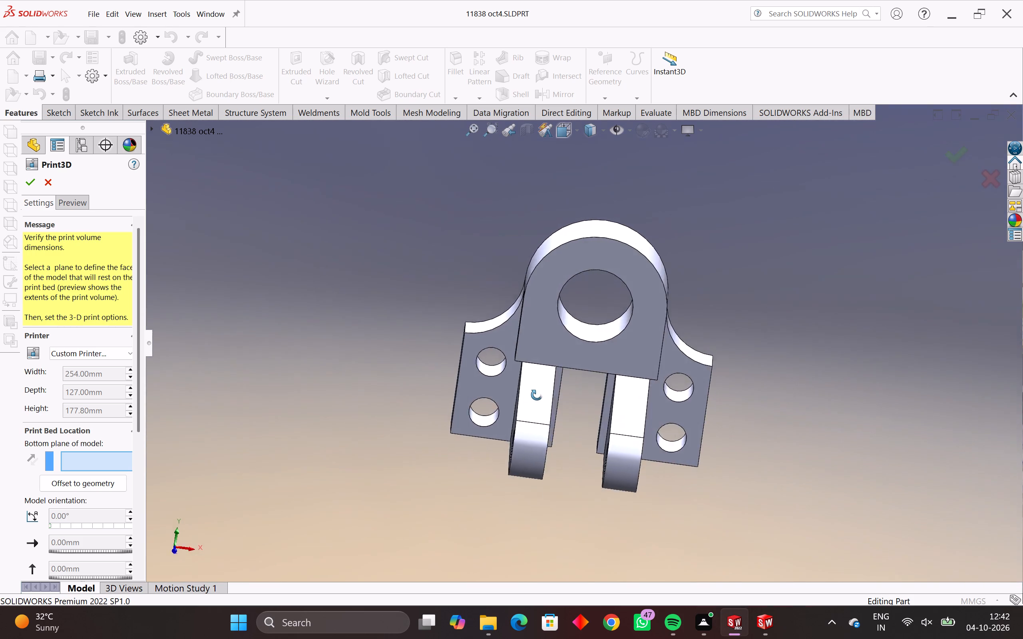
middle_drag(537, 395, 538, 364)
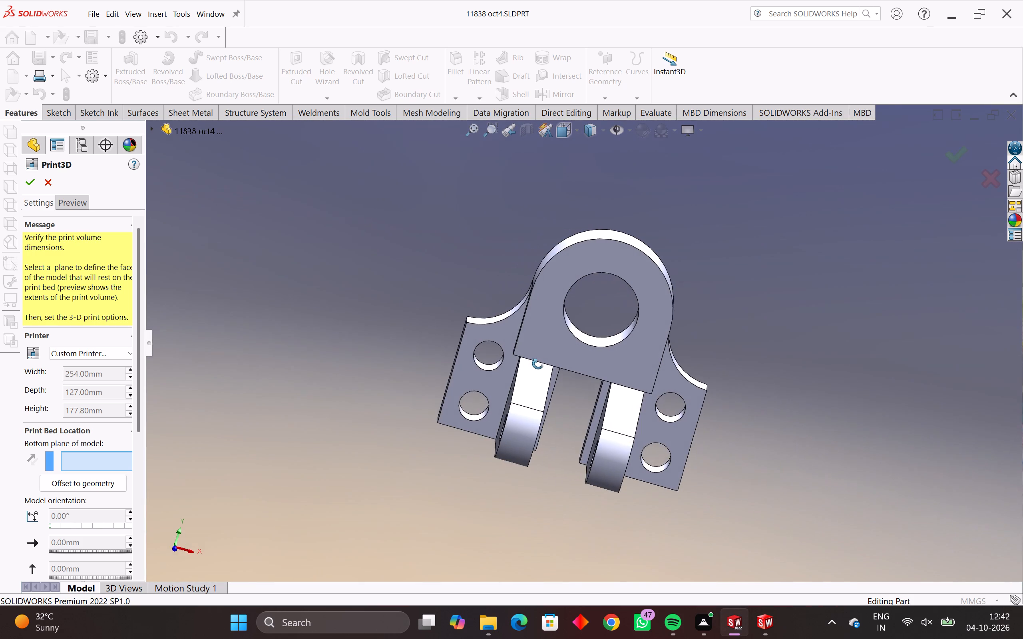
middle_drag(538, 364, 622, 361)
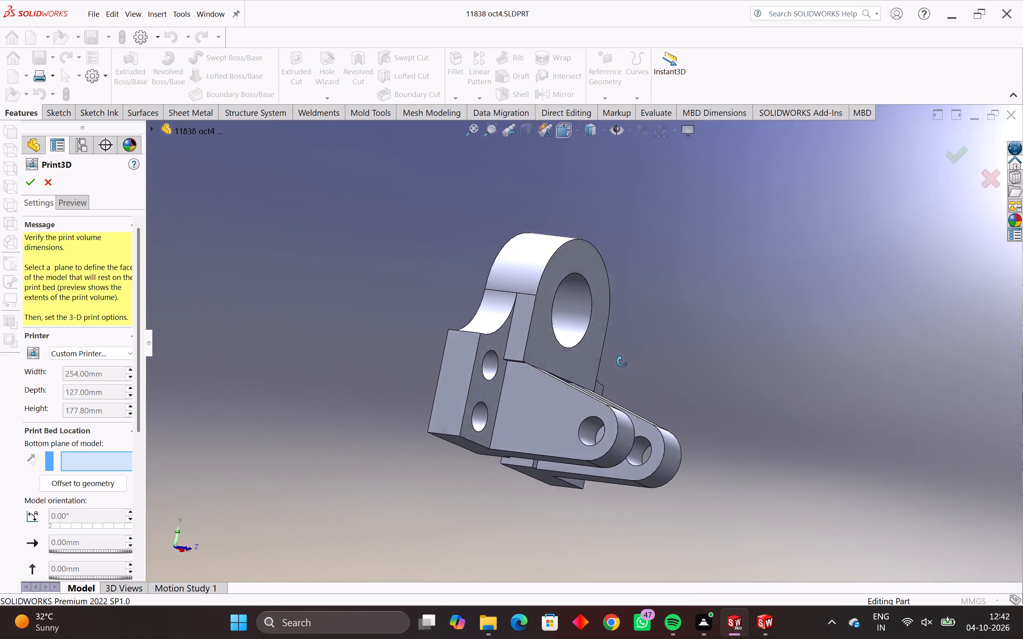
Examine the bracket's bored boss, drilled plates and both arms from the front and oblique sides, and cancel the Print3D setup.
middle_drag(622, 361, 561, 409)
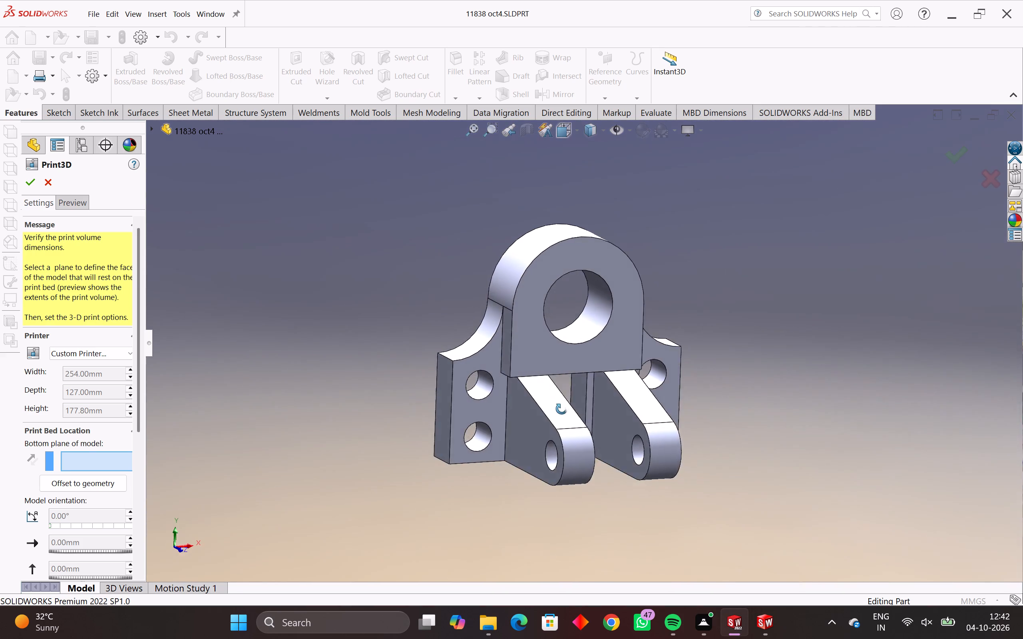
middle_drag(561, 409, 551, 423)
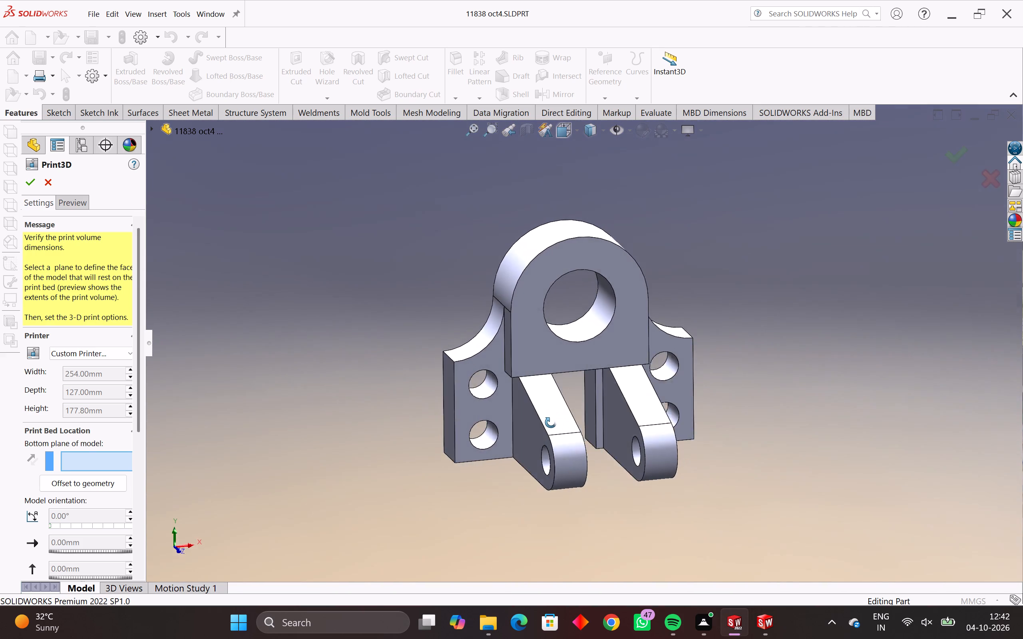
middle_drag(551, 423, 588, 420)
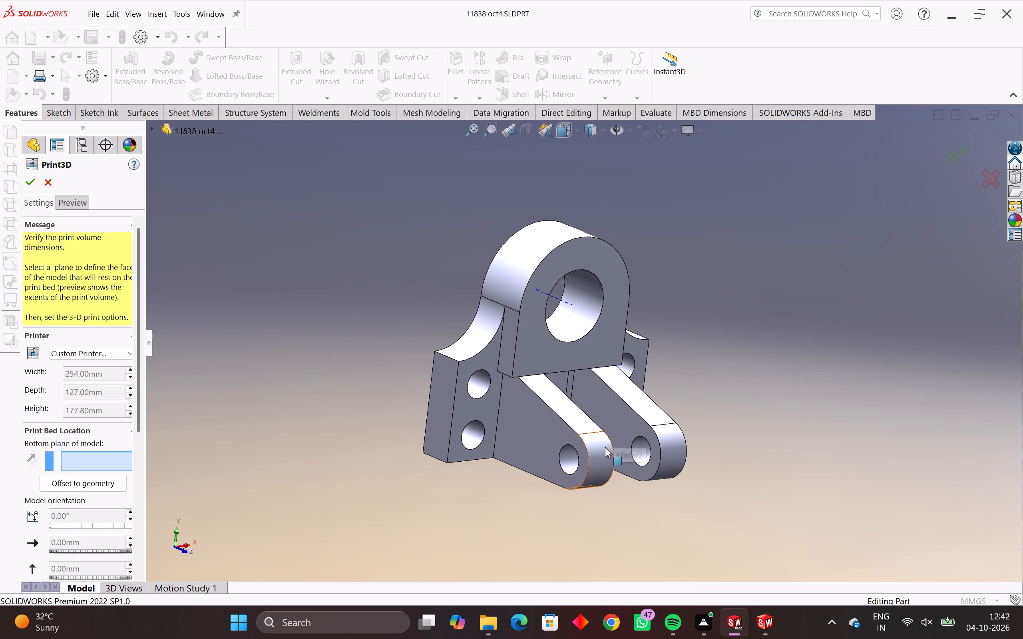
middle_drag(653, 473, 609, 478)
scroll(629, 474, down, 1)
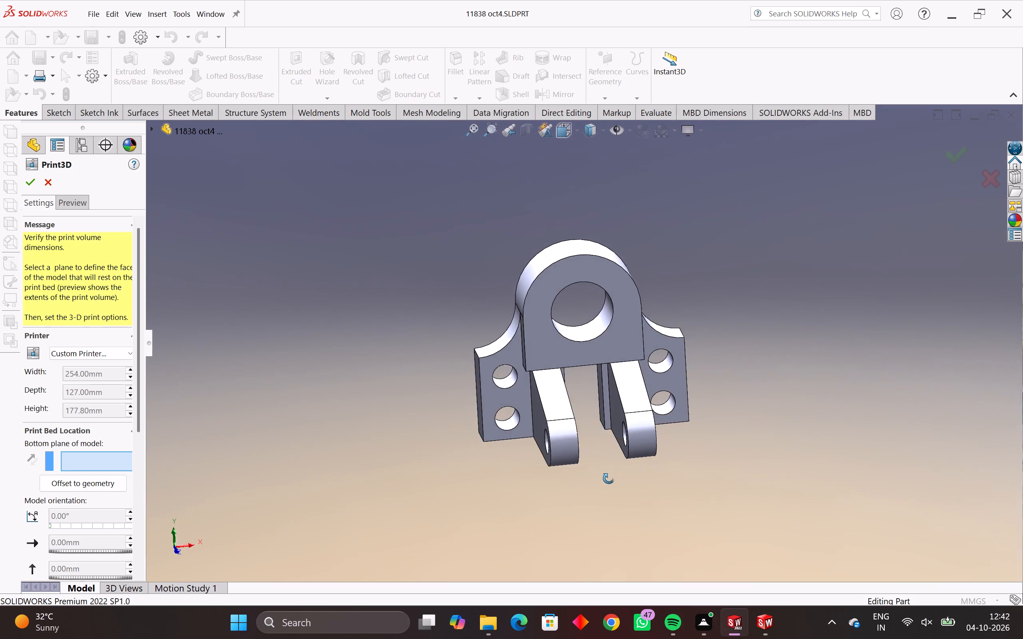
middle_drag(609, 478, 633, 419)
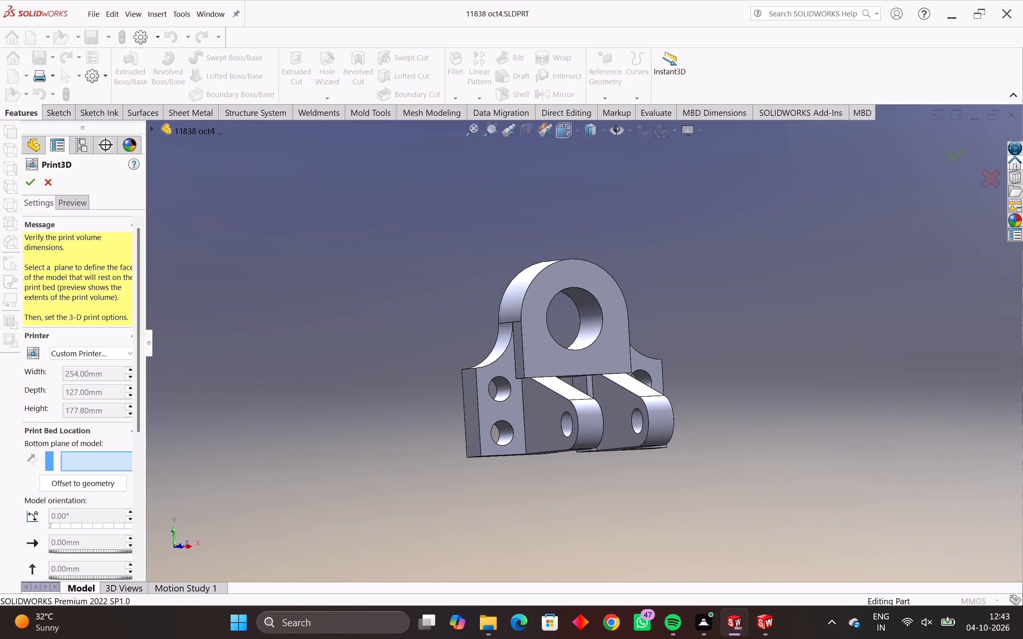
scroll(930, 638, down, 1)
scroll(961, 312, down, 1)
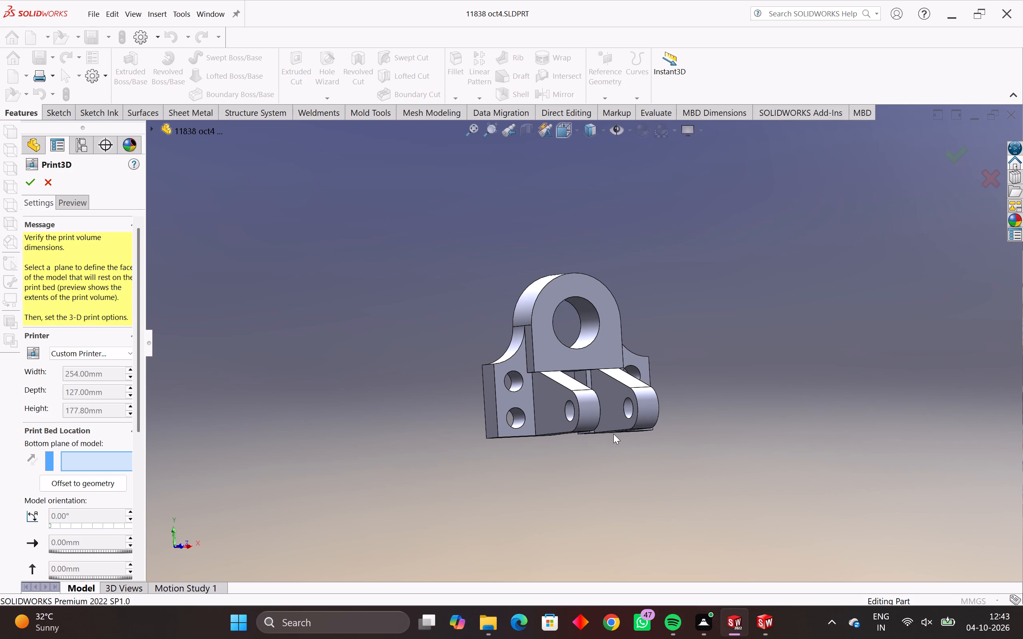
middle_drag(613, 434, 1022, 403)
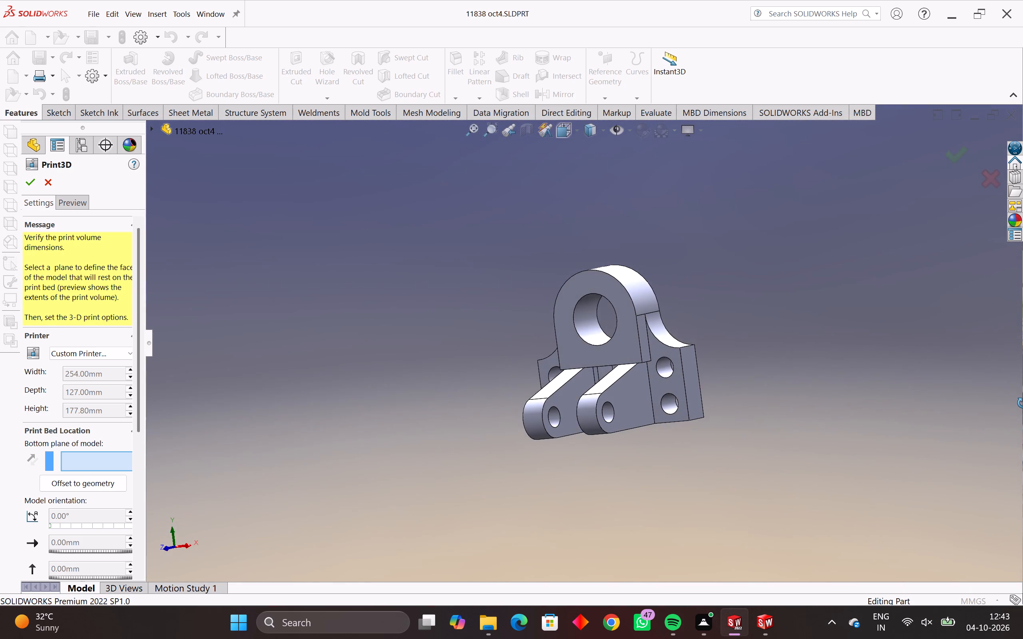
middle_drag(1022, 403, 591, 537)
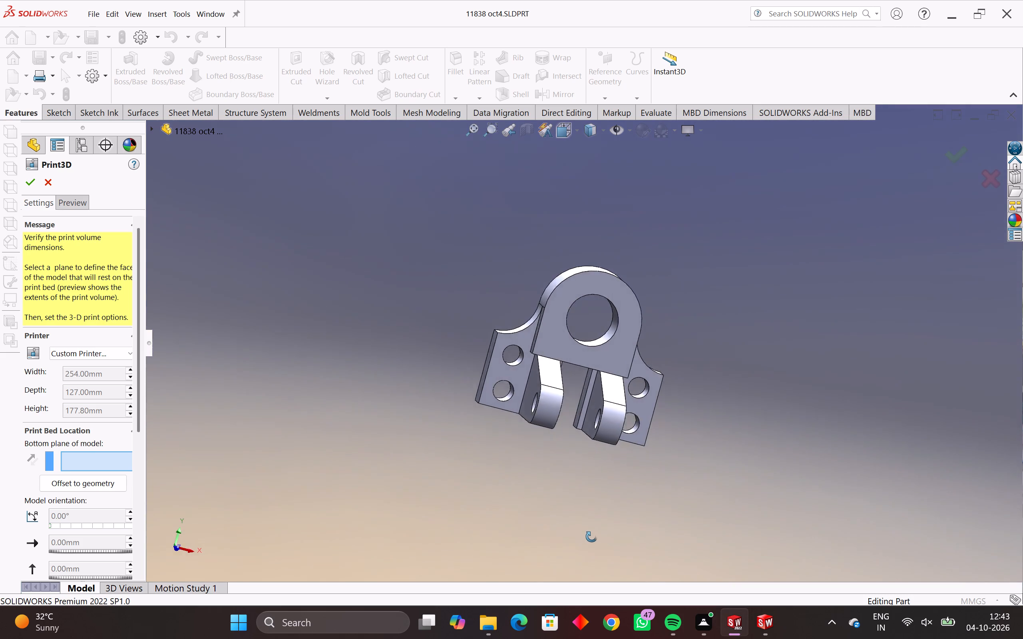
middle_drag(591, 537, 595, 549)
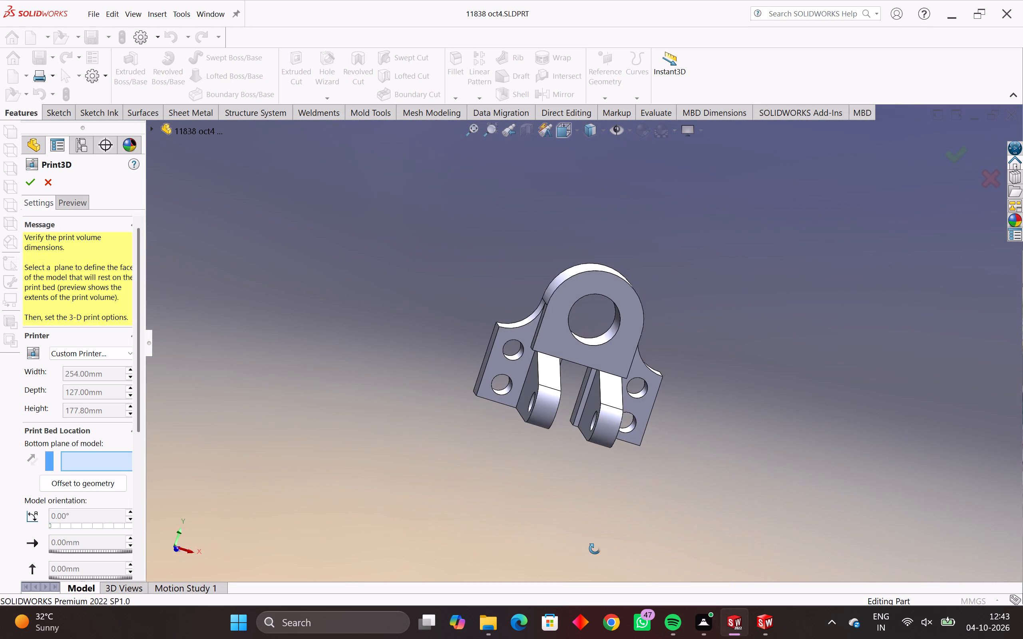
middle_drag(595, 549, 550, 528)
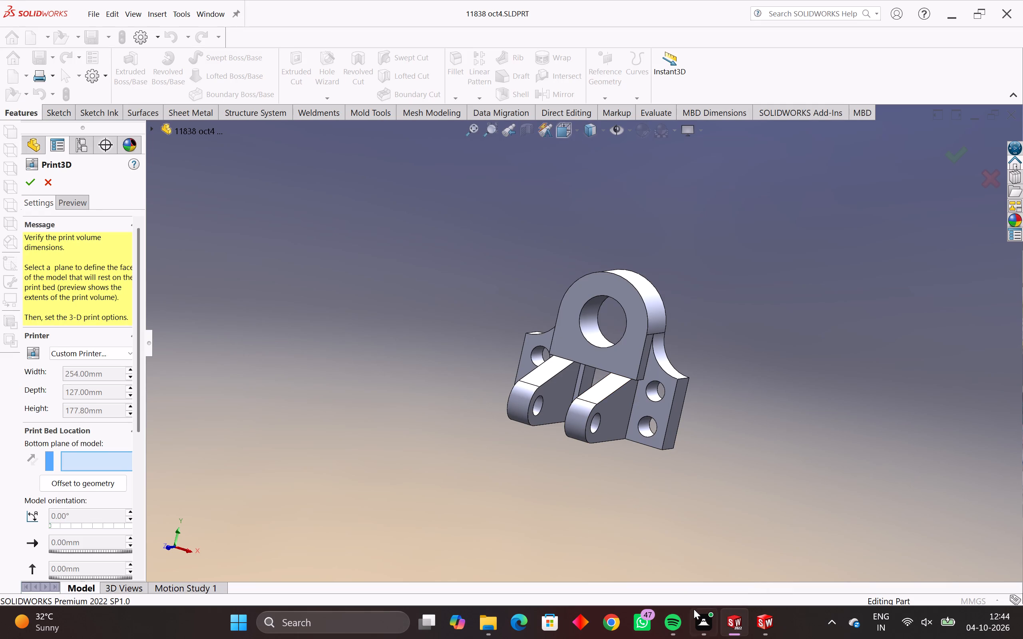
click(43, 189)
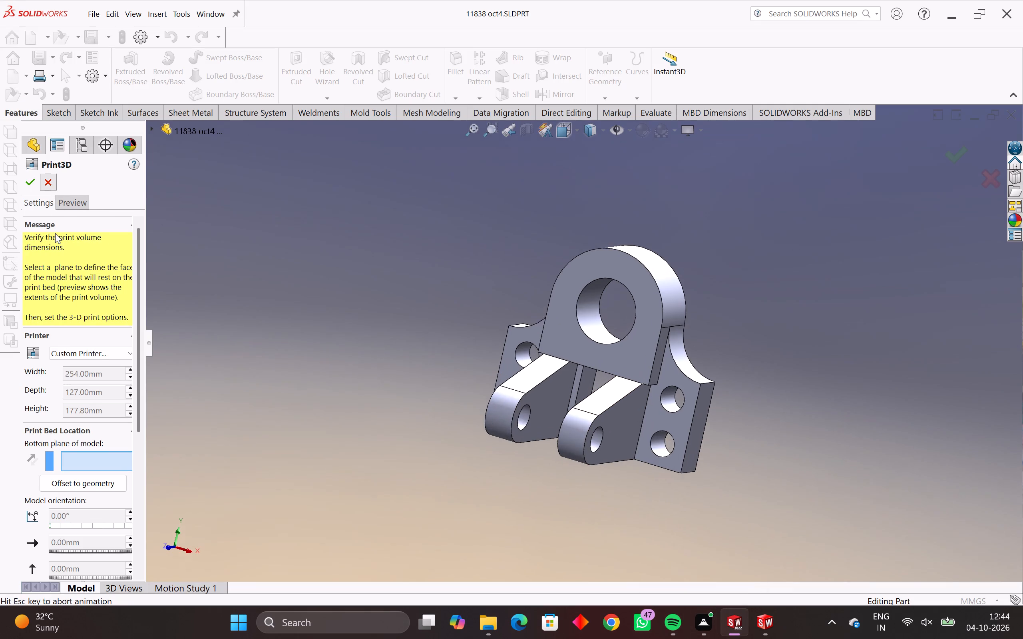
Examine the bracket's boss, bore, plate holes, sloping arms and their rounded ends from the front, above, below and both sides.
middle_drag(513, 543, 523, 543)
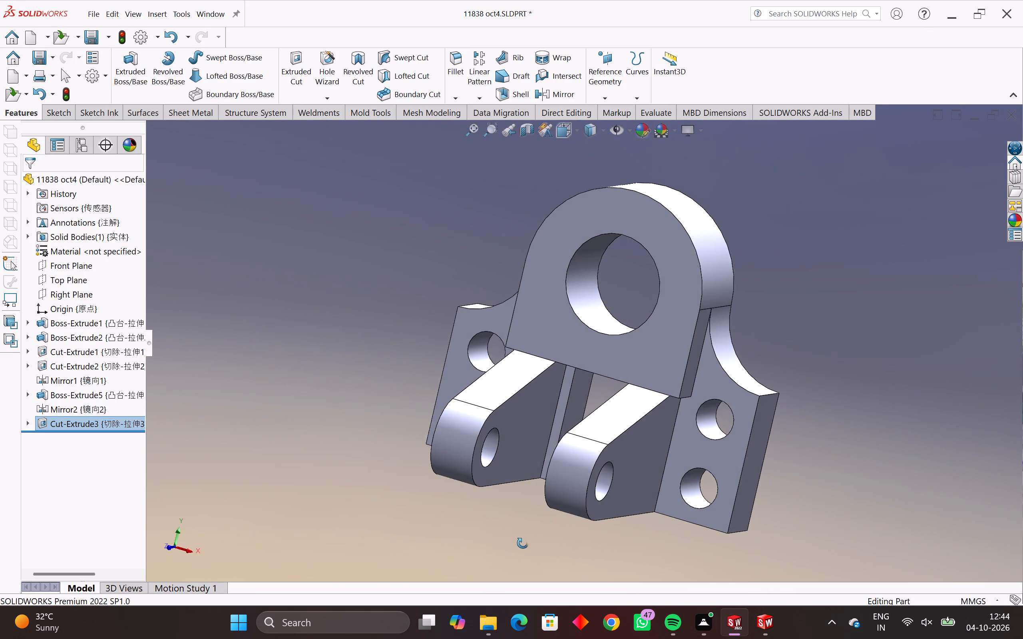
middle_drag(523, 543, 596, 556)
middle_drag(686, 504, 690, 477)
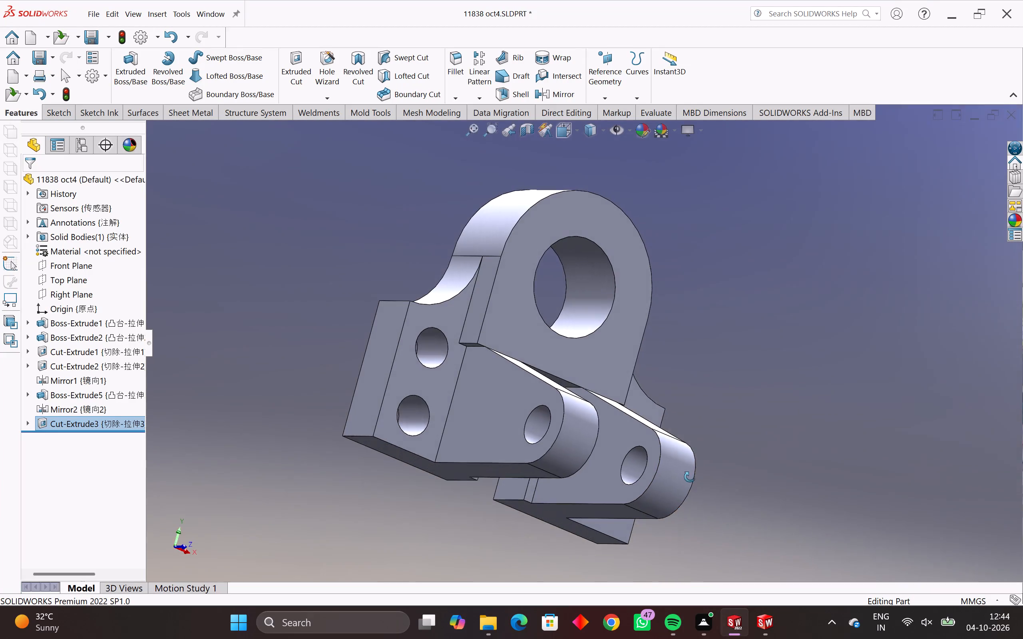
middle_drag(690, 477, 673, 552)
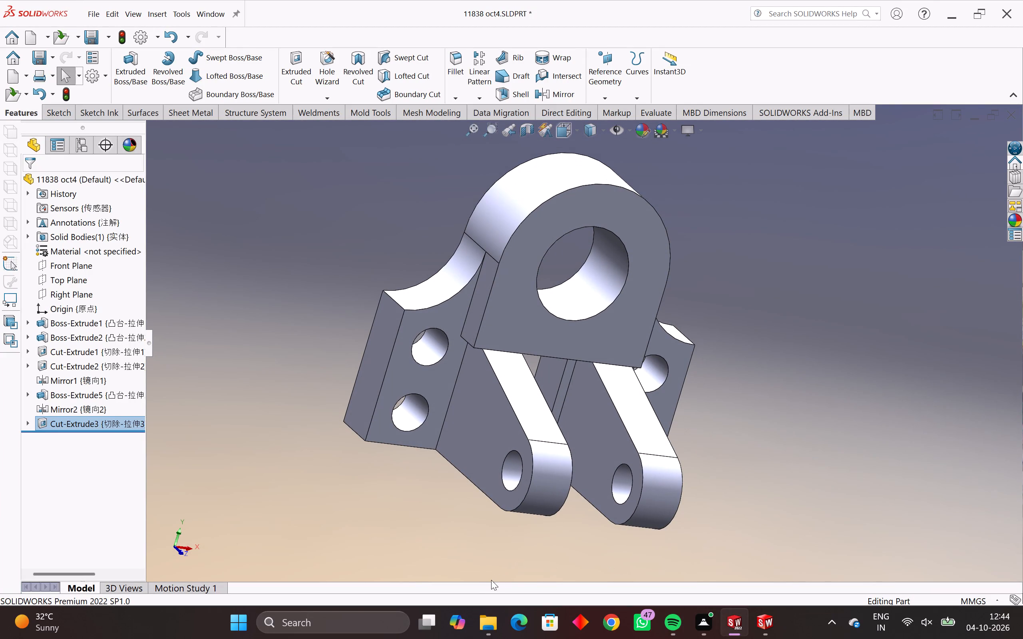
key(Escape)
key(Escape)
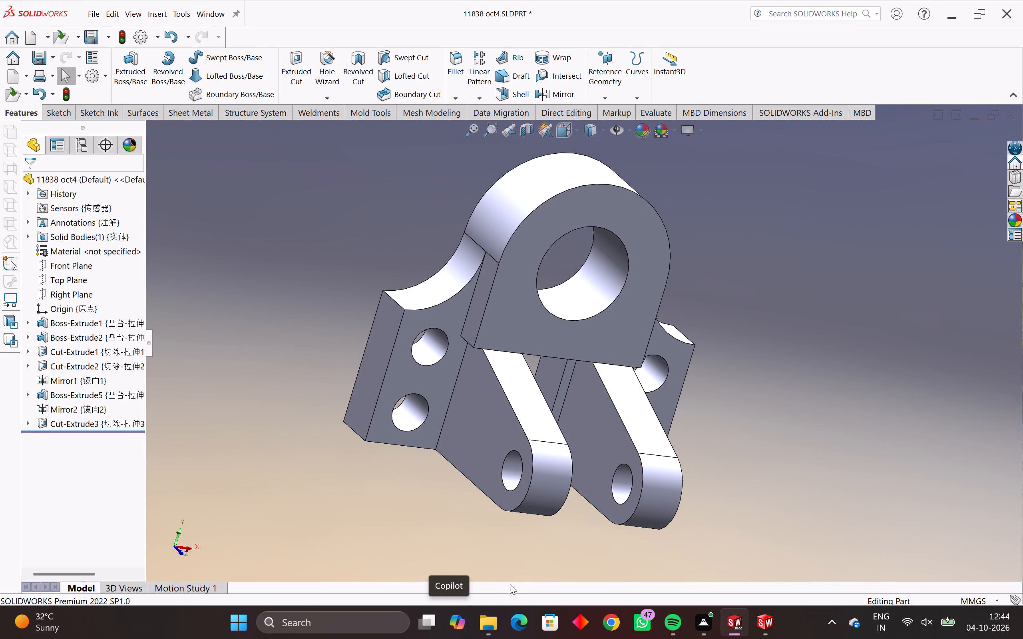
scroll(579, 477, down, 1)
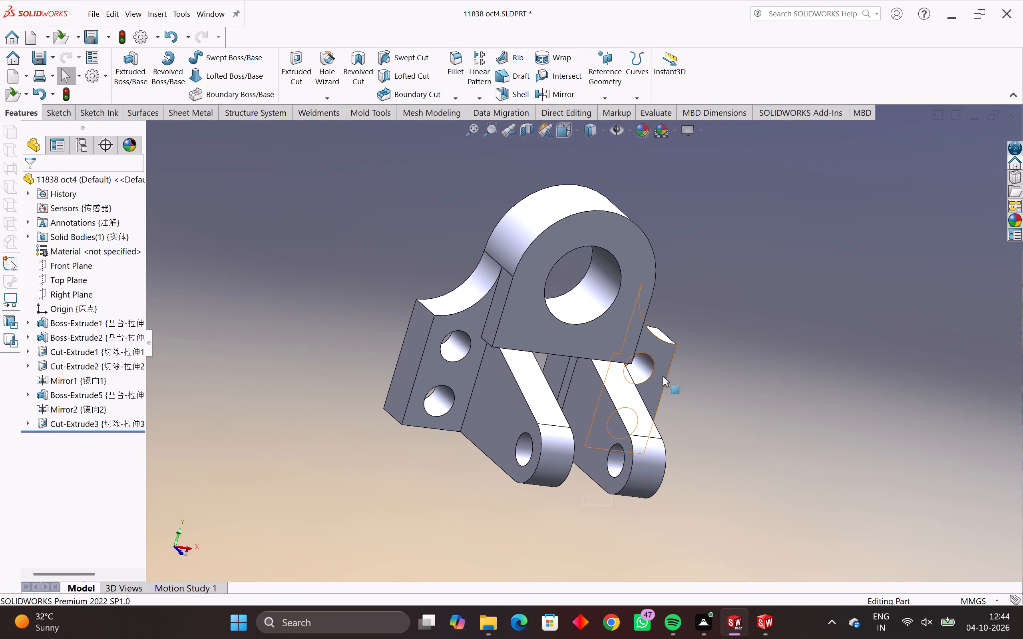
scroll(664, 343, up, 2)
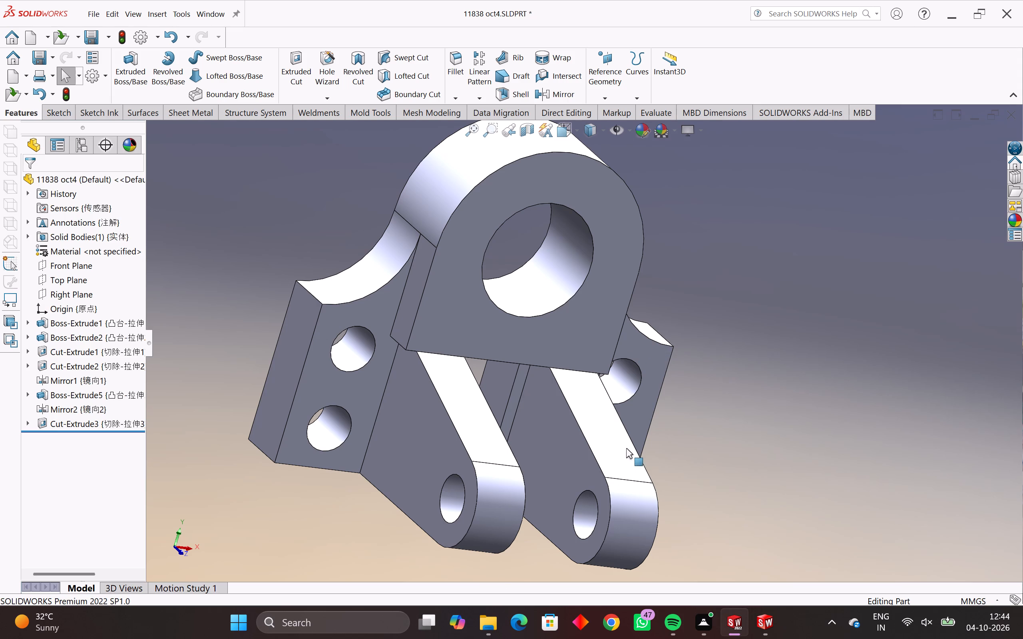
scroll(630, 442, up, 2)
scroll(638, 432, down, 2)
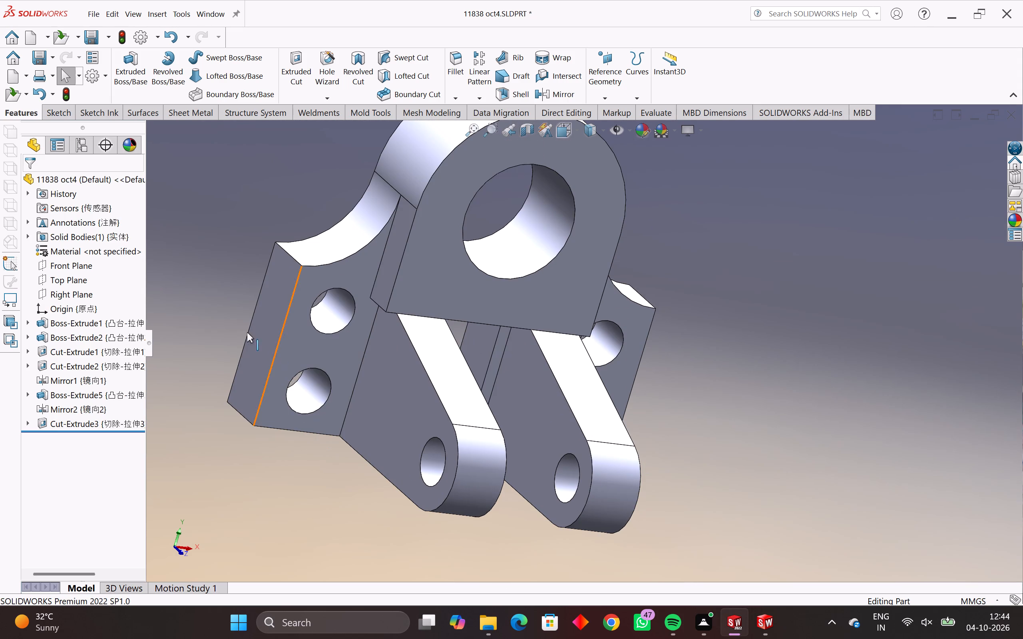
middle_drag(240, 327, 207, 347)
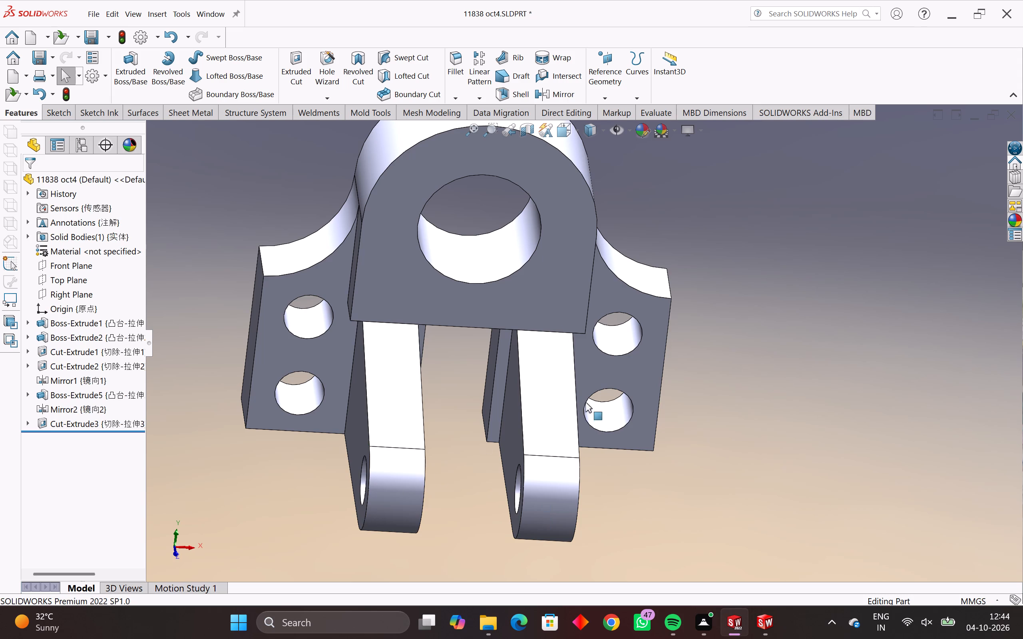
scroll(537, 349, up, 2)
scroll(537, 349, down, 4)
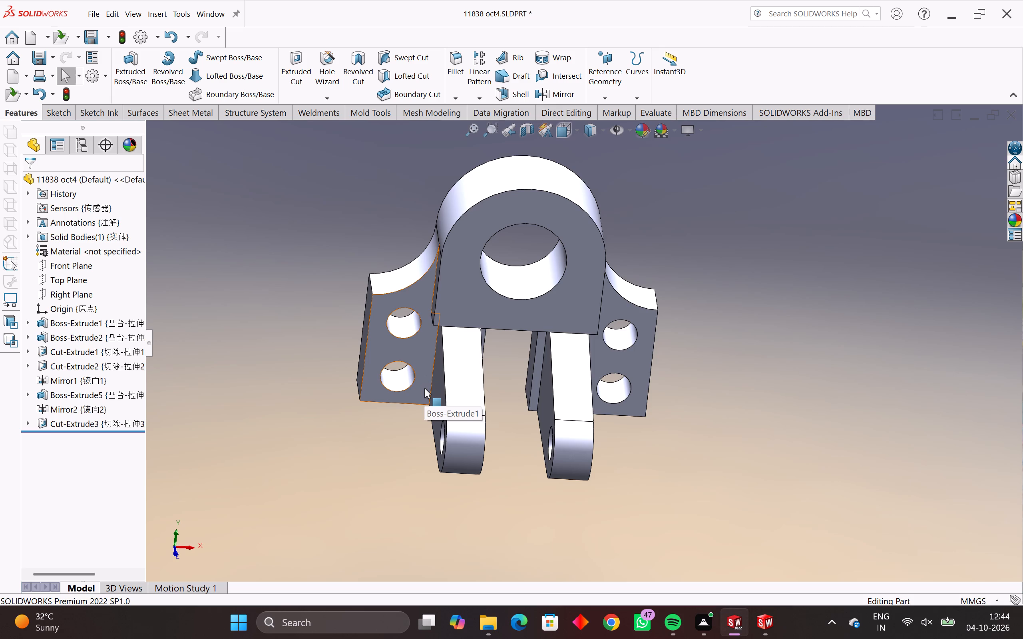
middle_drag(346, 404, 362, 461)
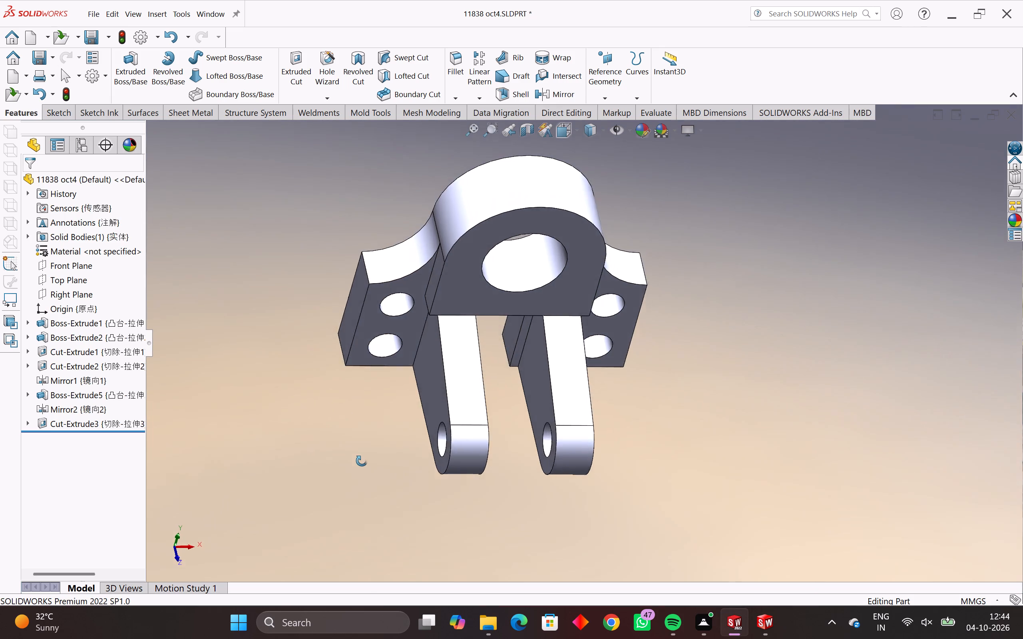
middle_drag(362, 461, 307, 376)
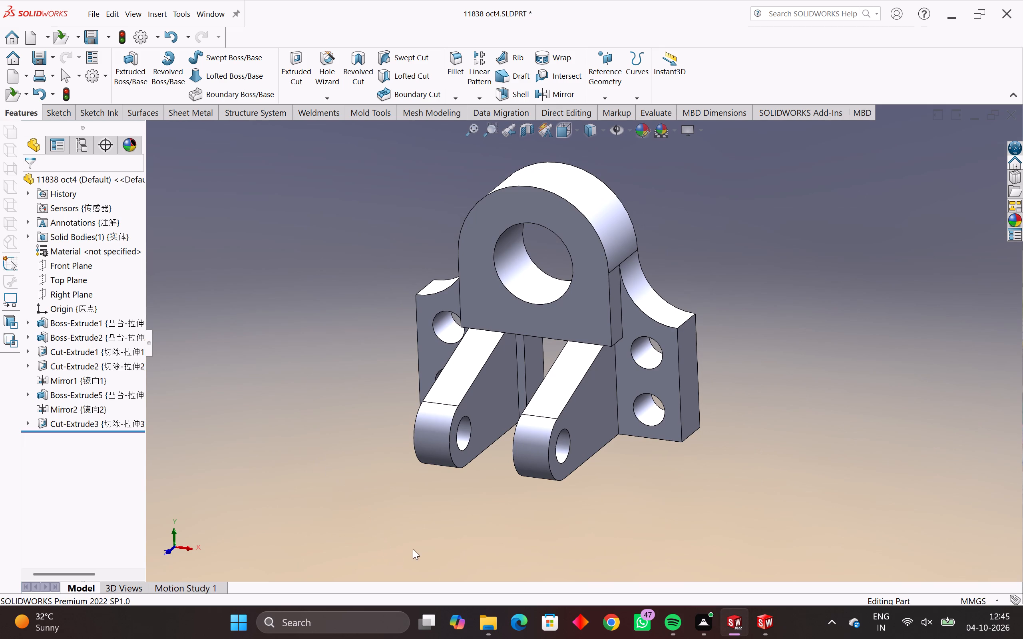
middle_drag(467, 524, 479, 494)
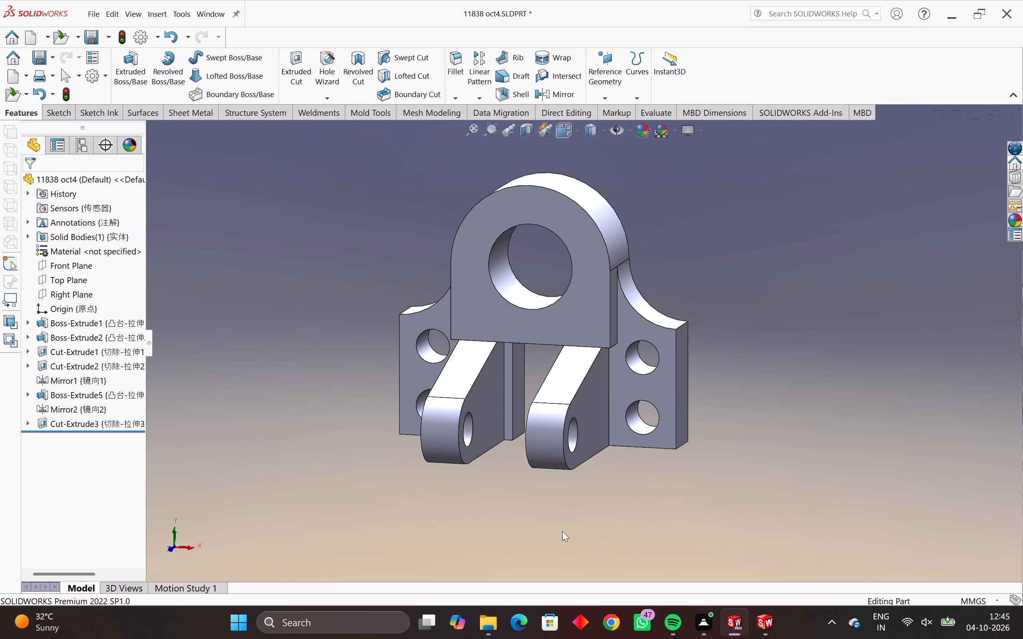
Examine the plate's concave corner and the nearby upper hole up close, and return to the whole bracket.
scroll(510, 437, up, 2)
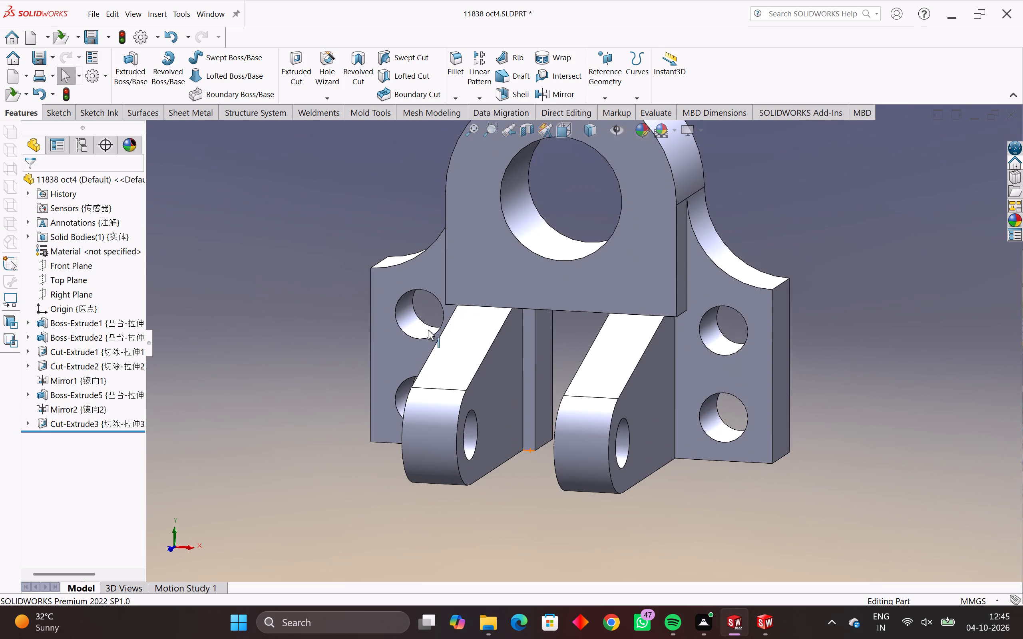
scroll(419, 298, up, 8)
scroll(423, 260, up, 3)
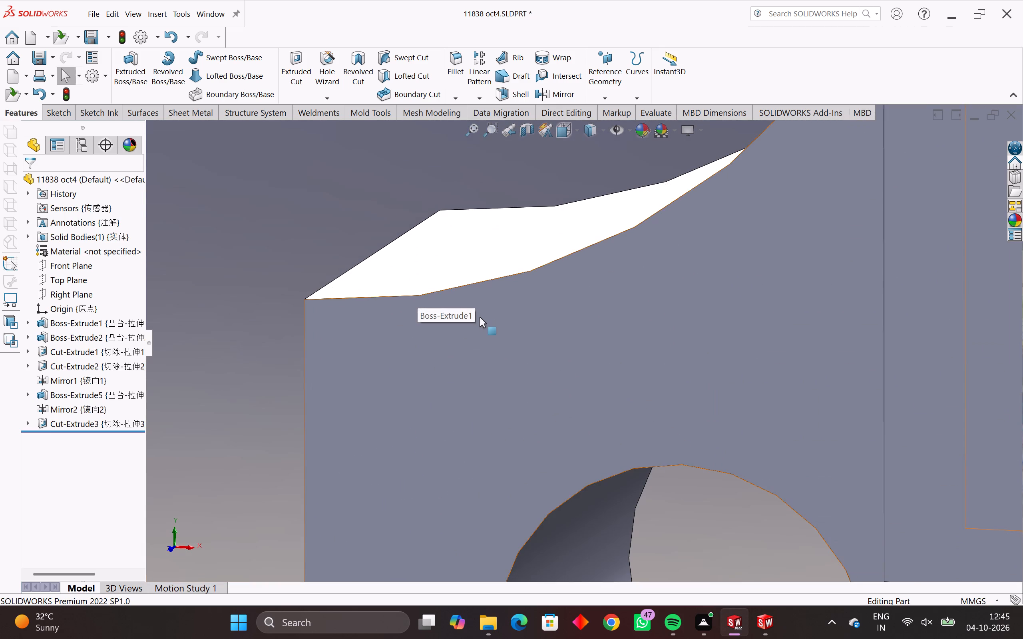
scroll(481, 321, down, 5)
scroll(532, 389, down, 4)
scroll(557, 584, down, 5)
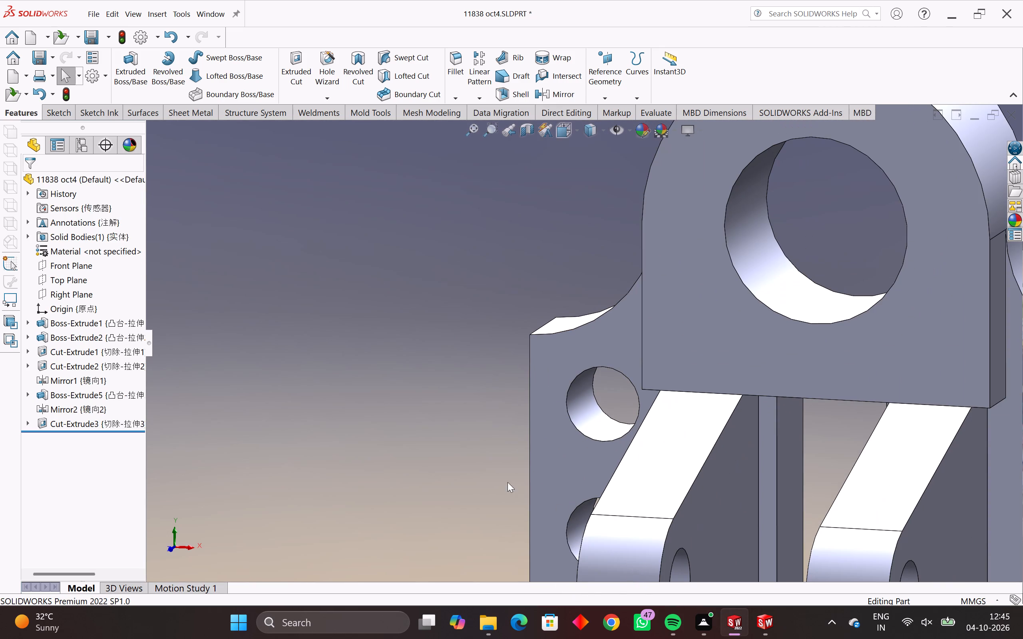
scroll(842, 318, down, 2)
scroll(818, 252, down, 2)
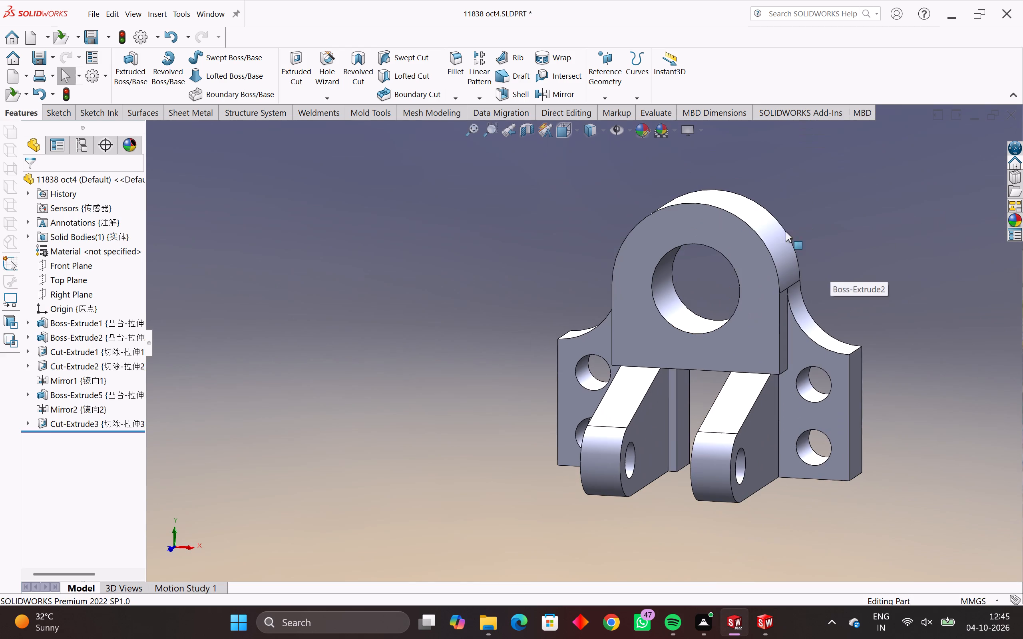
Turn on RealView Graphics for the bracket and check the shading from the side and the front.
click(703, 137)
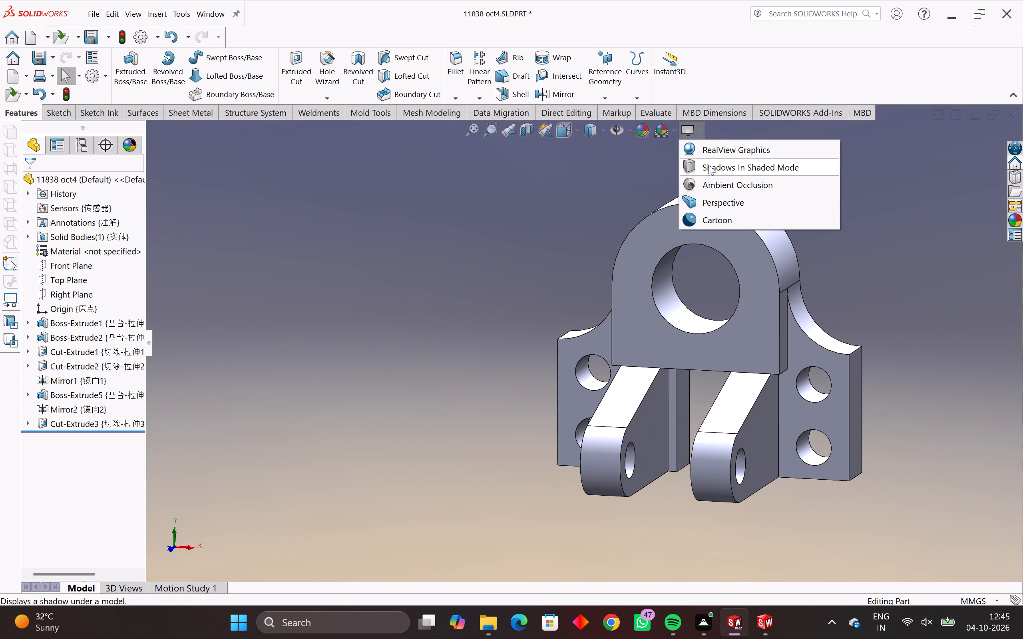
click(719, 151)
middle_drag(828, 351, 743, 375)
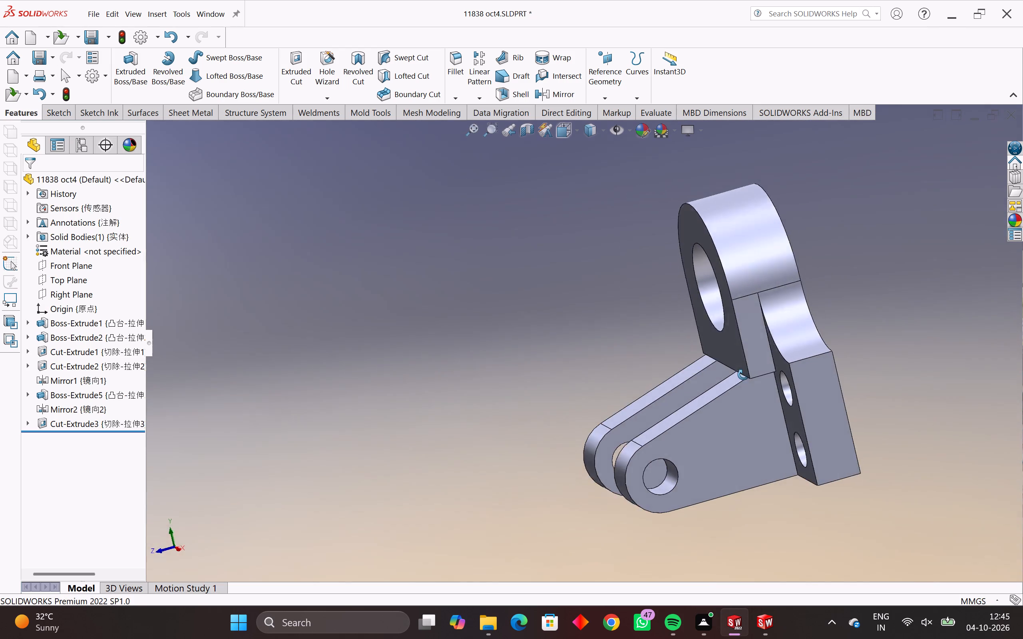
middle_drag(743, 375, 804, 351)
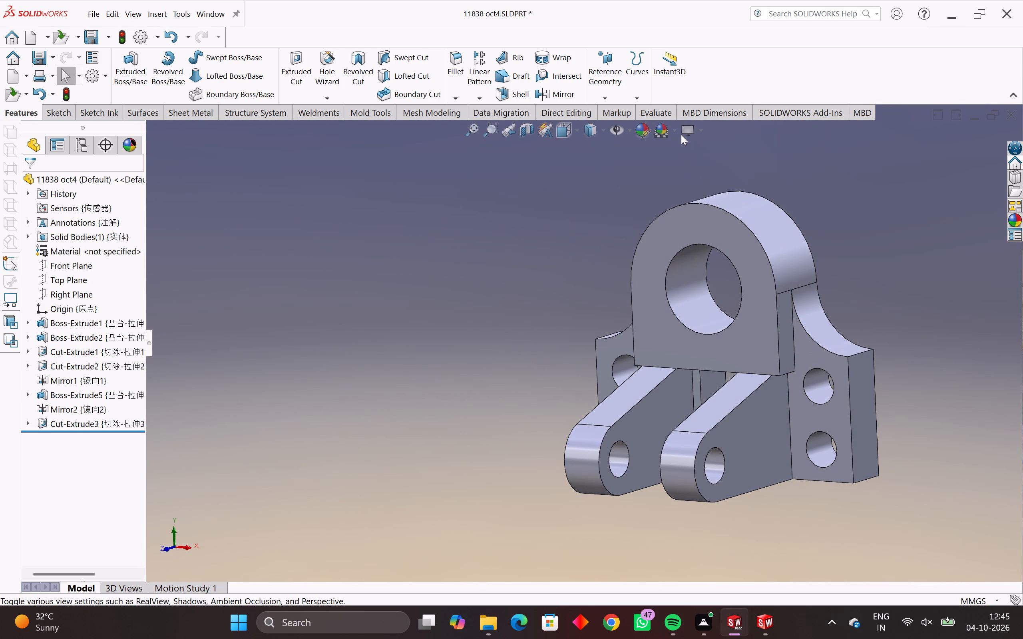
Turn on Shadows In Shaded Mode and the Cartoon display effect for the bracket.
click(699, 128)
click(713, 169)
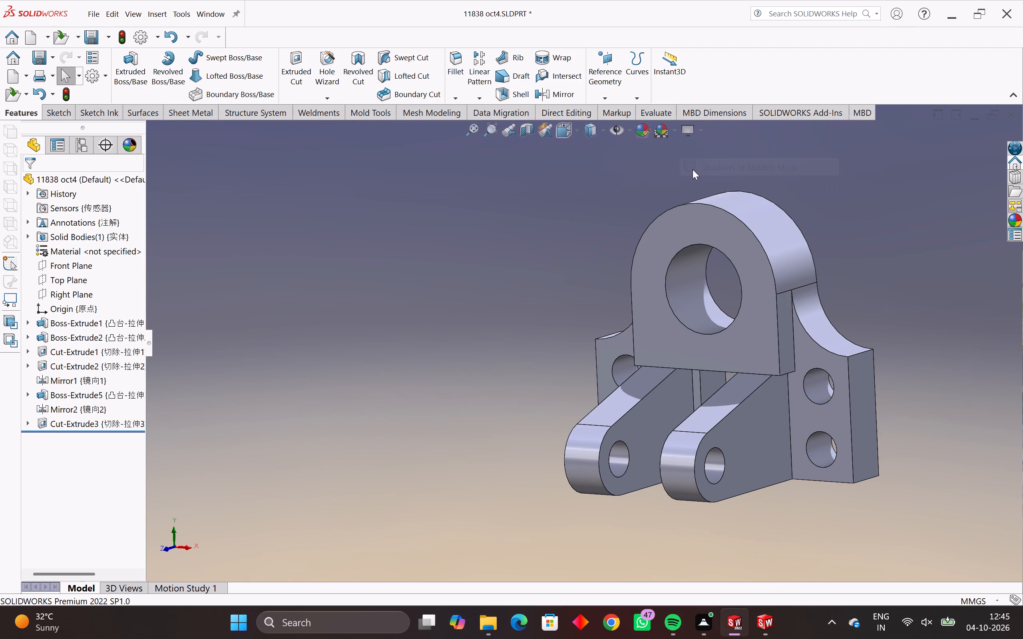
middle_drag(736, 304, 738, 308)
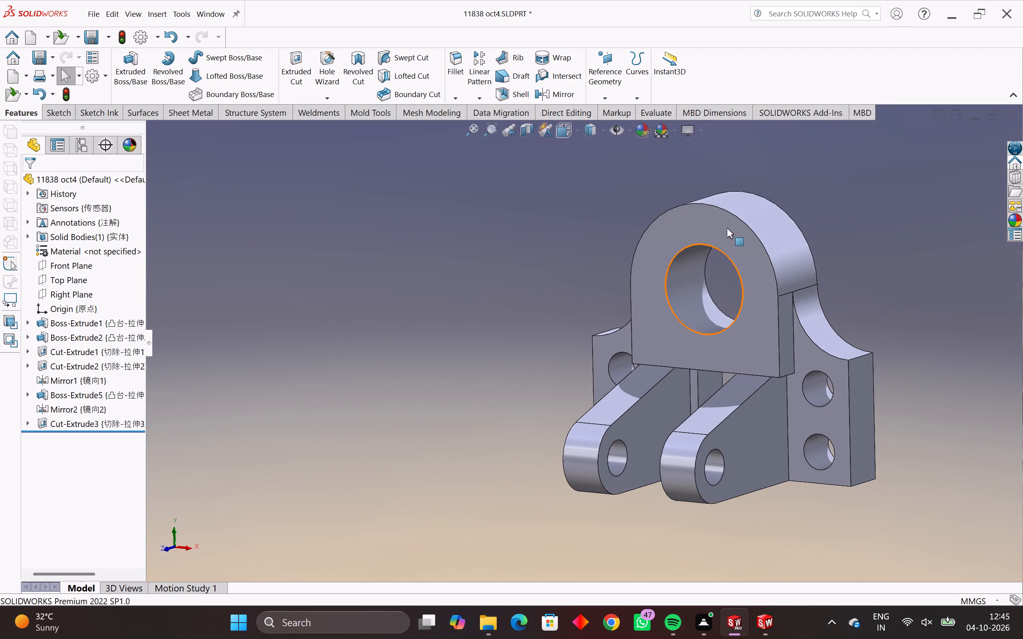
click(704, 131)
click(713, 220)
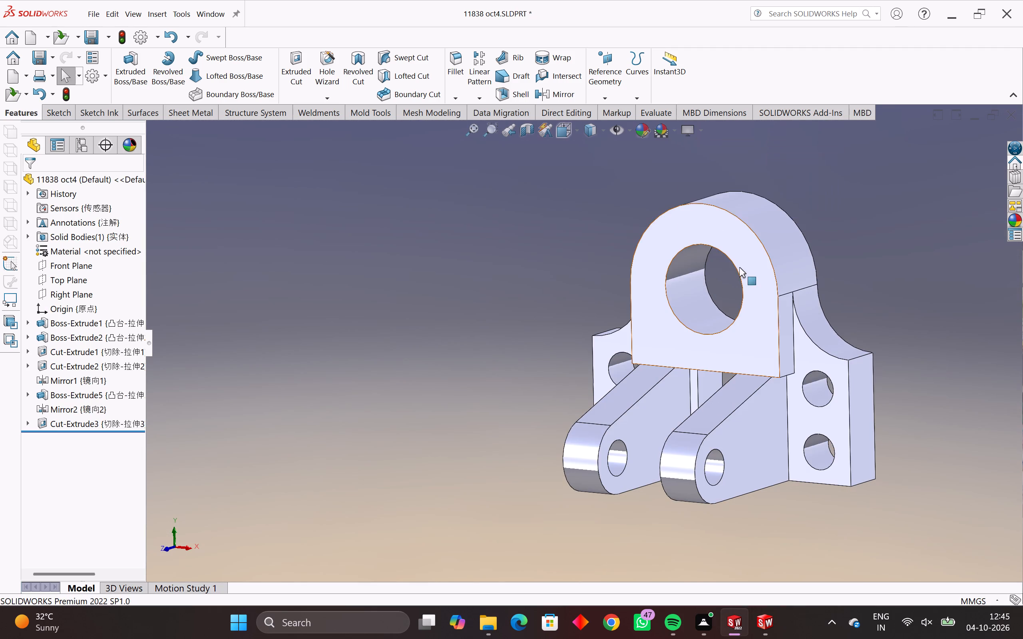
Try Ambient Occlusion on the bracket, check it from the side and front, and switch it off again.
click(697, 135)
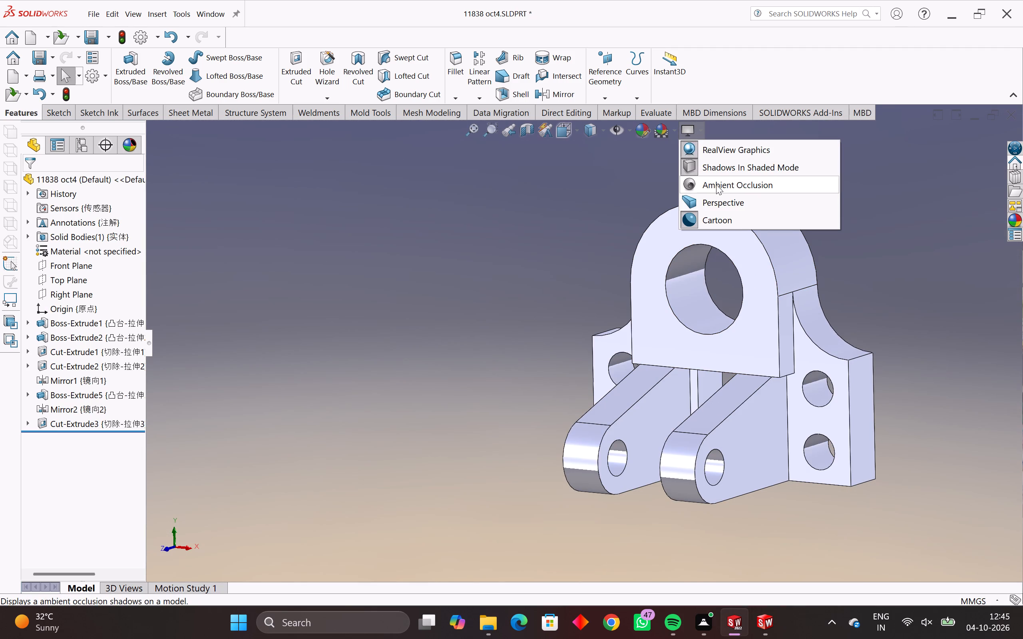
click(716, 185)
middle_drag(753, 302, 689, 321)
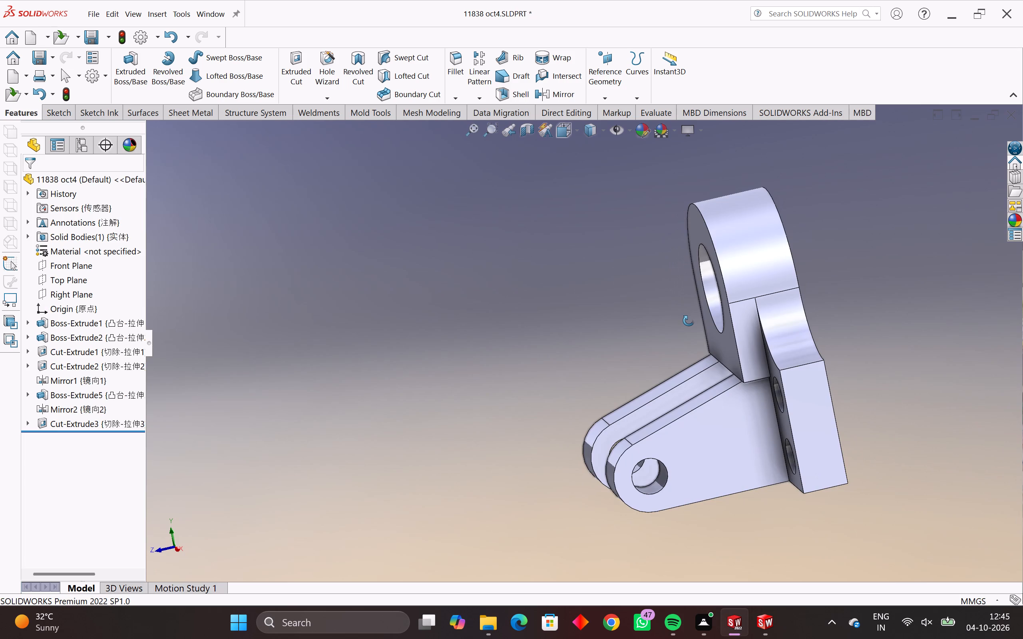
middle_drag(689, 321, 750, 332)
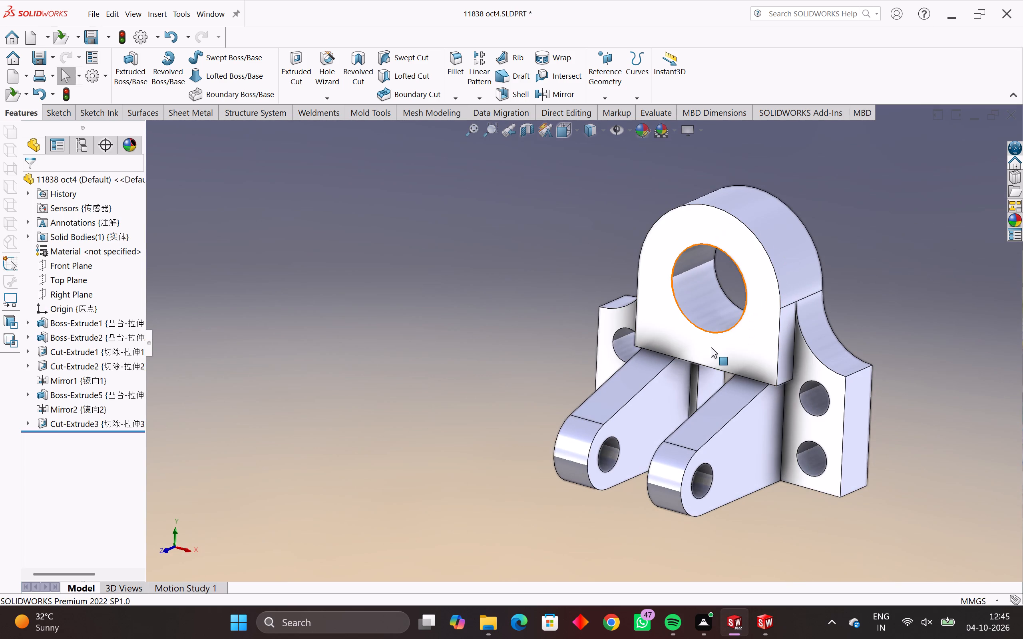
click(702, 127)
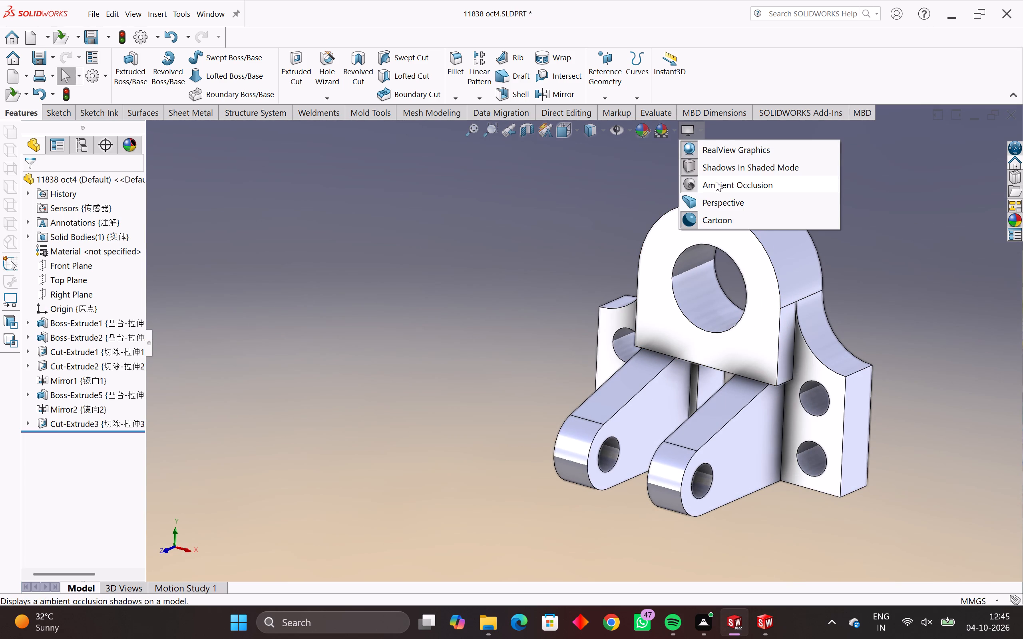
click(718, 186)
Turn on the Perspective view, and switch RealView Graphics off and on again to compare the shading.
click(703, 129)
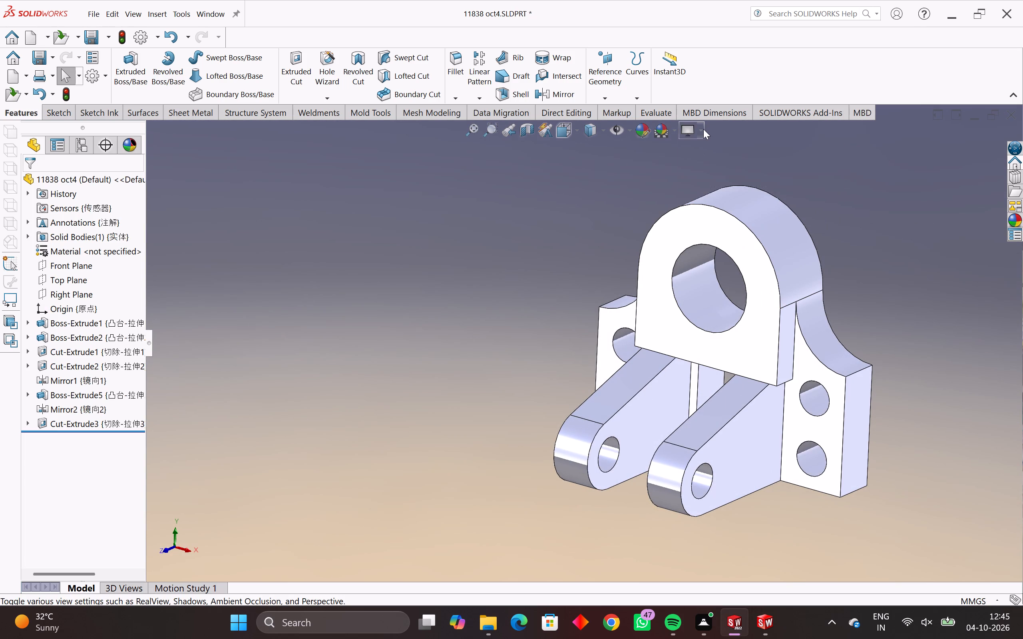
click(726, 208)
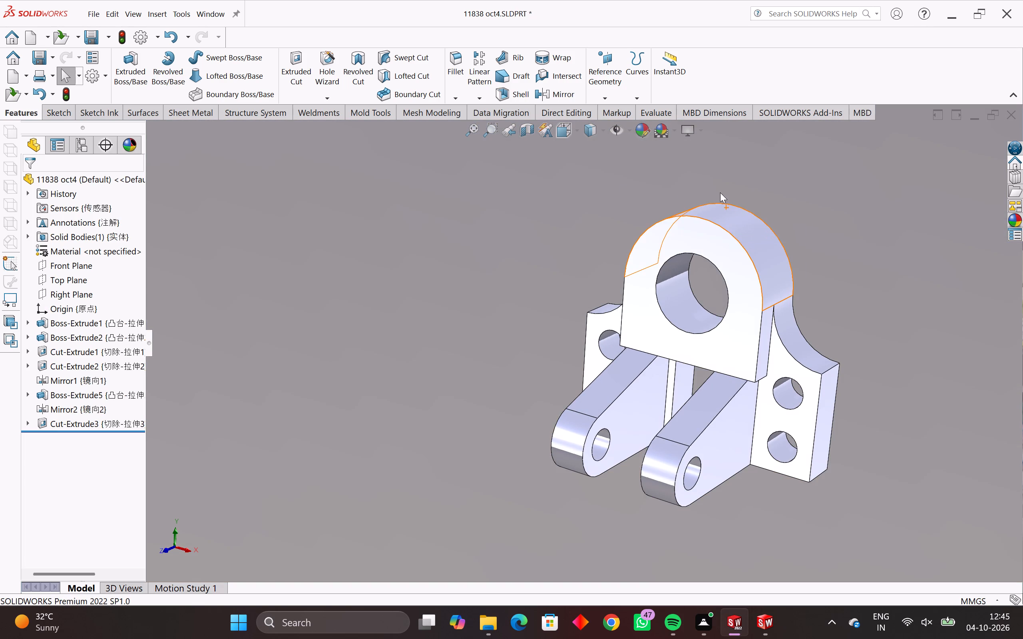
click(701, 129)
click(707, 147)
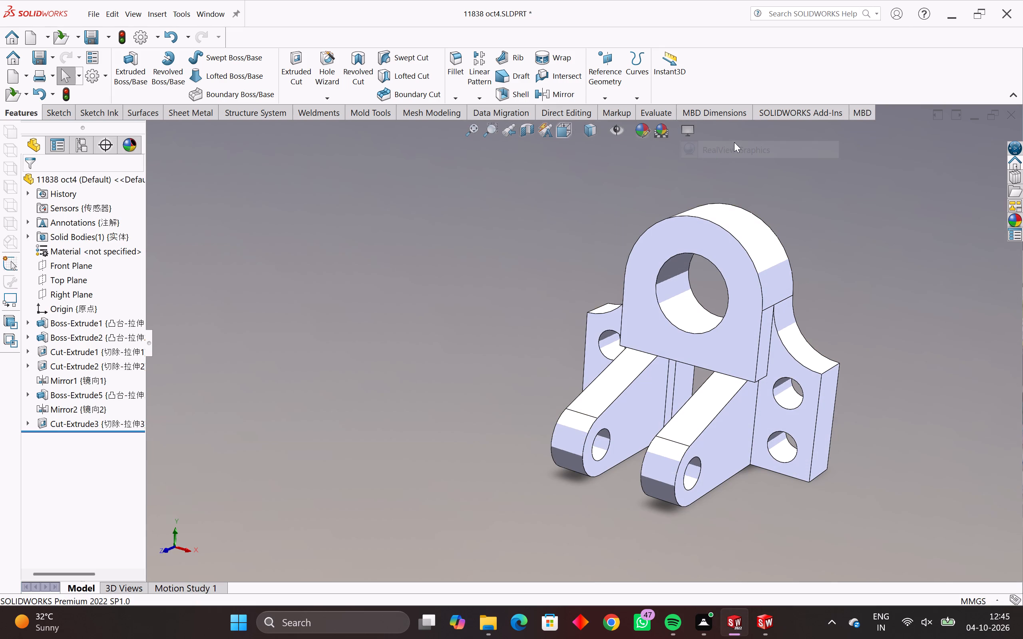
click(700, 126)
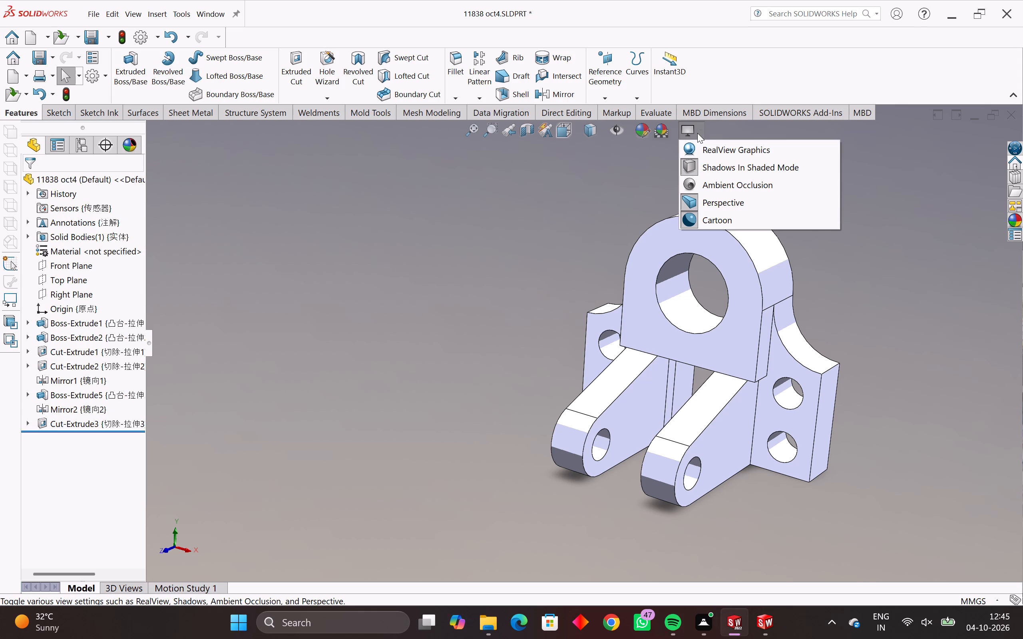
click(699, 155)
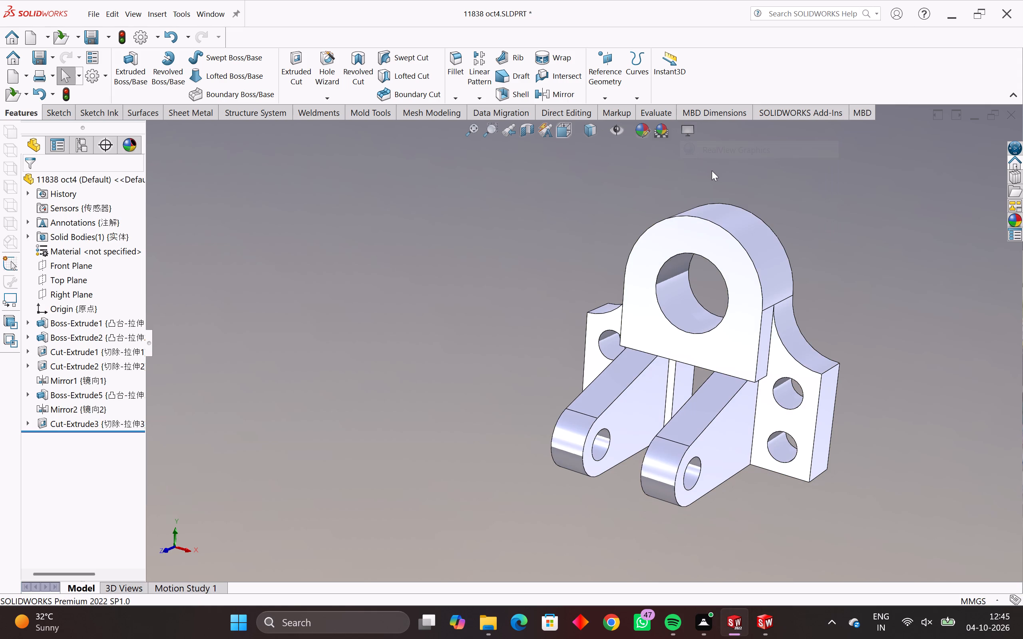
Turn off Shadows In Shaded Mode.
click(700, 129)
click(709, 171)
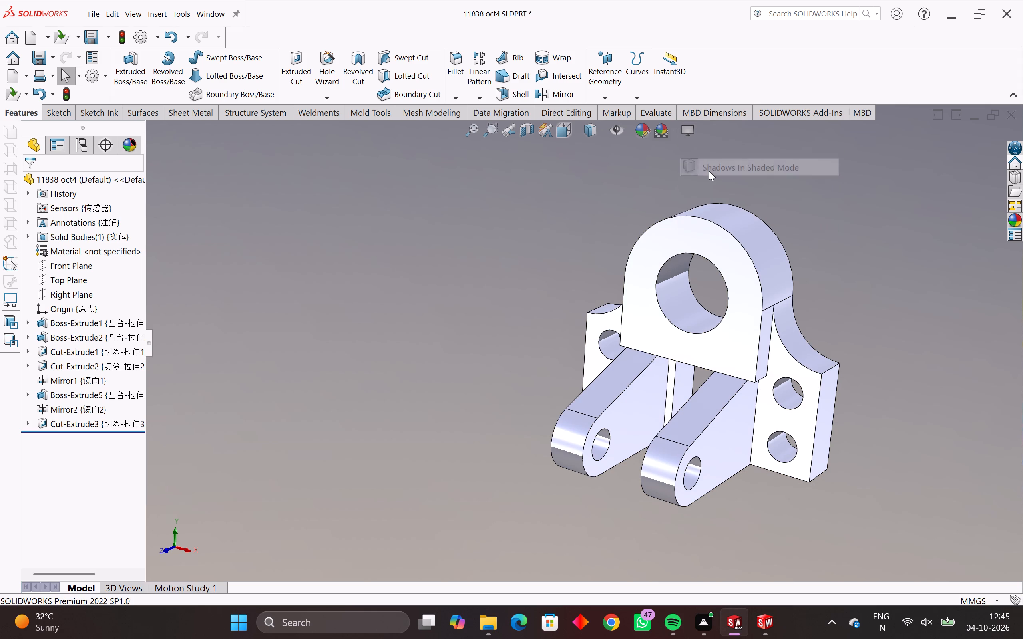
Turn on Ambient Occlusion for the bracket.
click(701, 130)
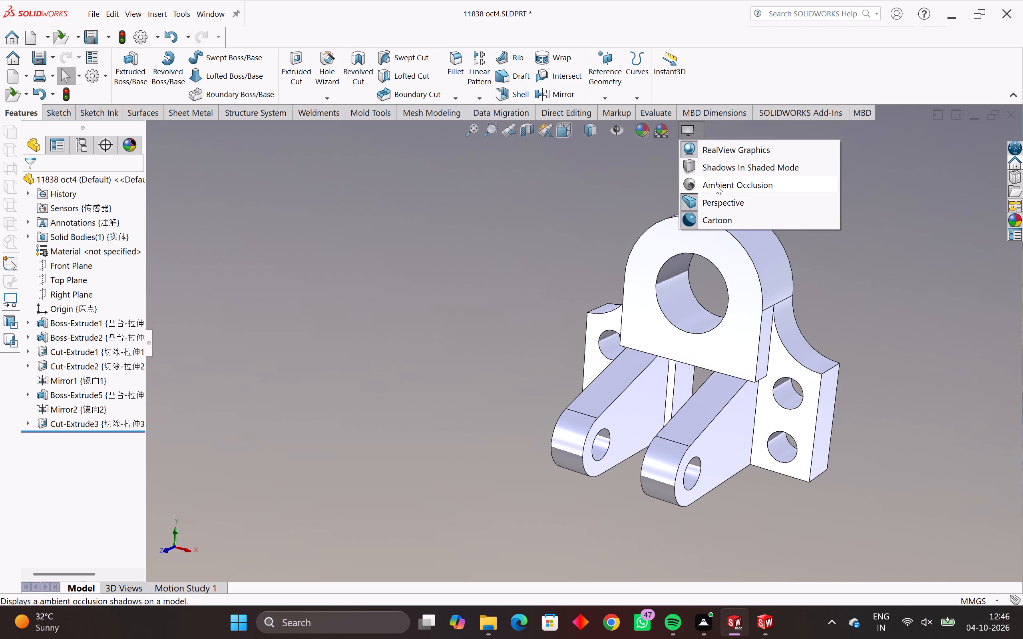
click(716, 185)
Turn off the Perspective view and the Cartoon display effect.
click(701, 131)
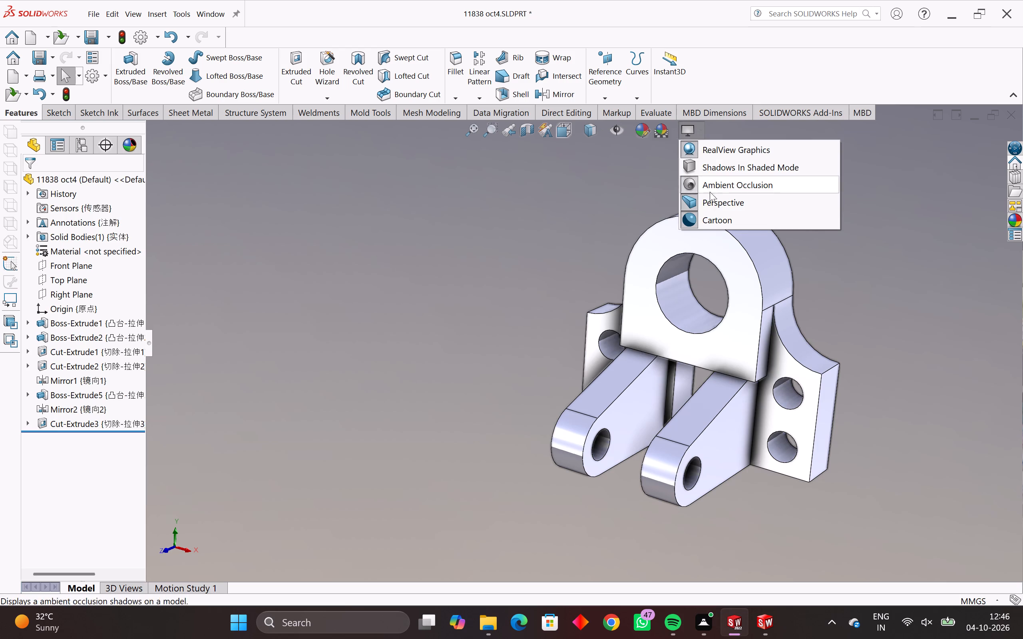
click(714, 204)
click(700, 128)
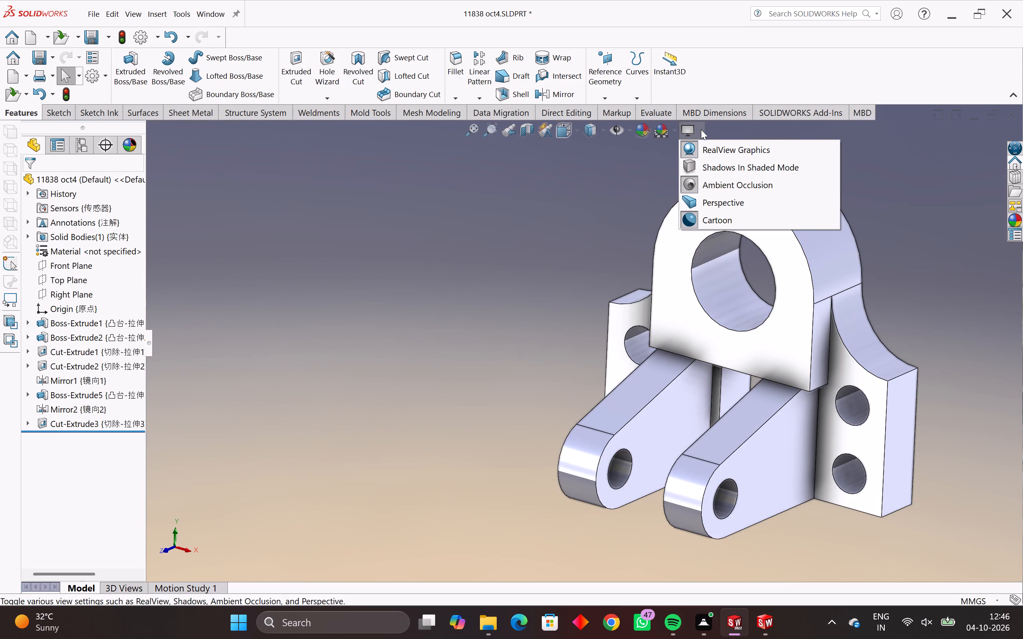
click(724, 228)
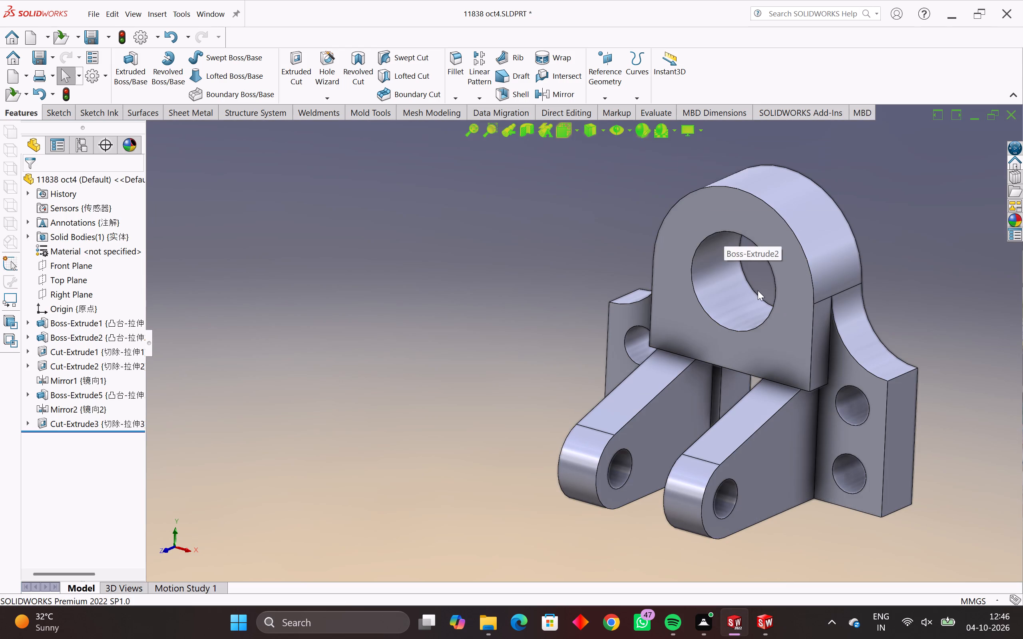
Examine the shaded bracket as a whole from oblique angles, the side and the front.
middle_drag(750, 292, 756, 344)
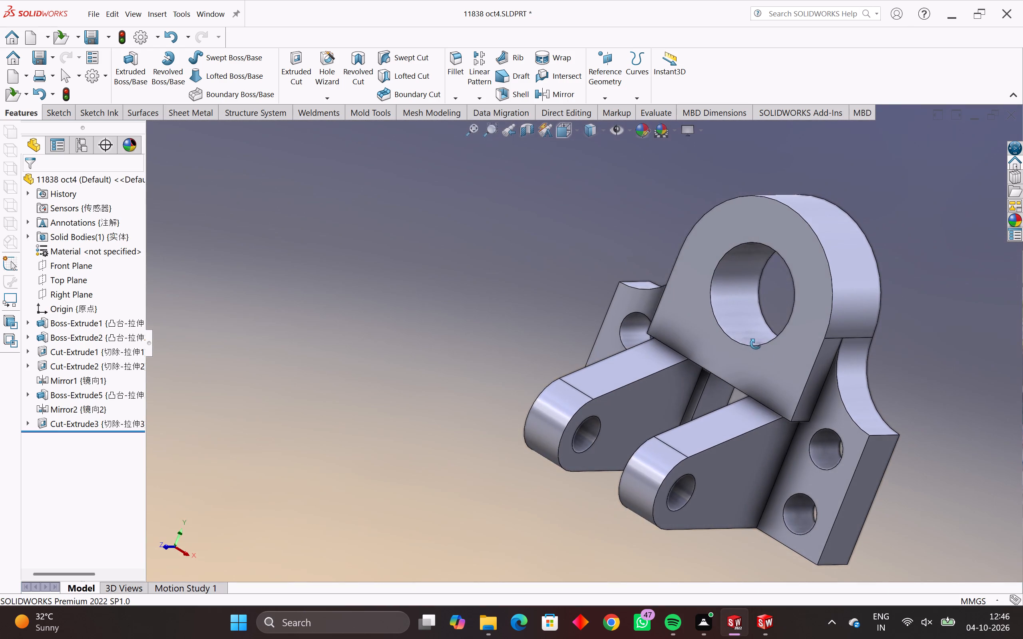
middle_drag(756, 344, 755, 344)
scroll(742, 345, down, 4)
middle_drag(737, 361, 715, 306)
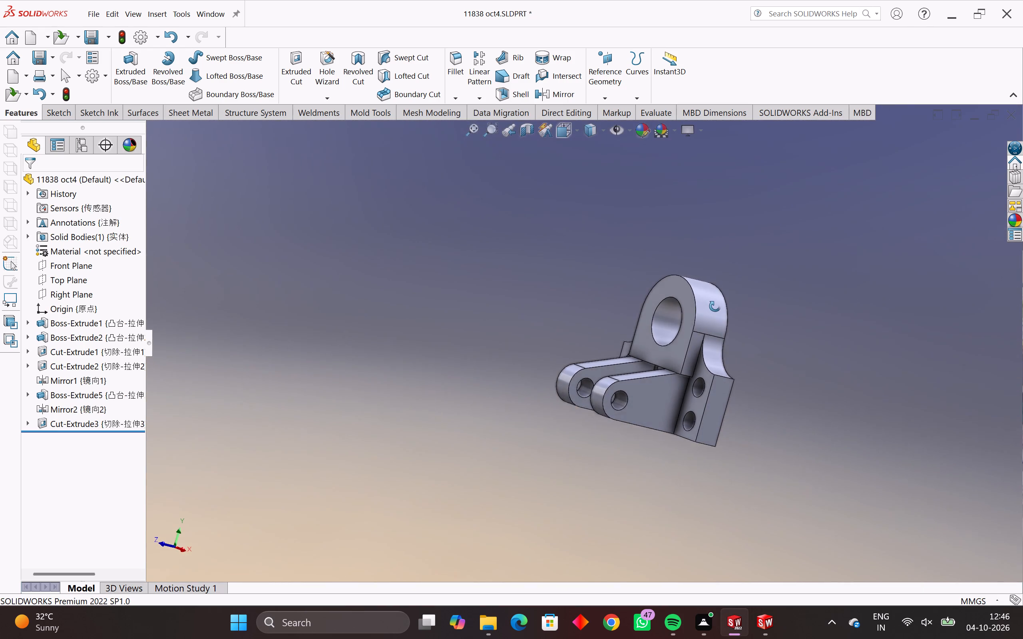
middle_drag(715, 306, 680, 337)
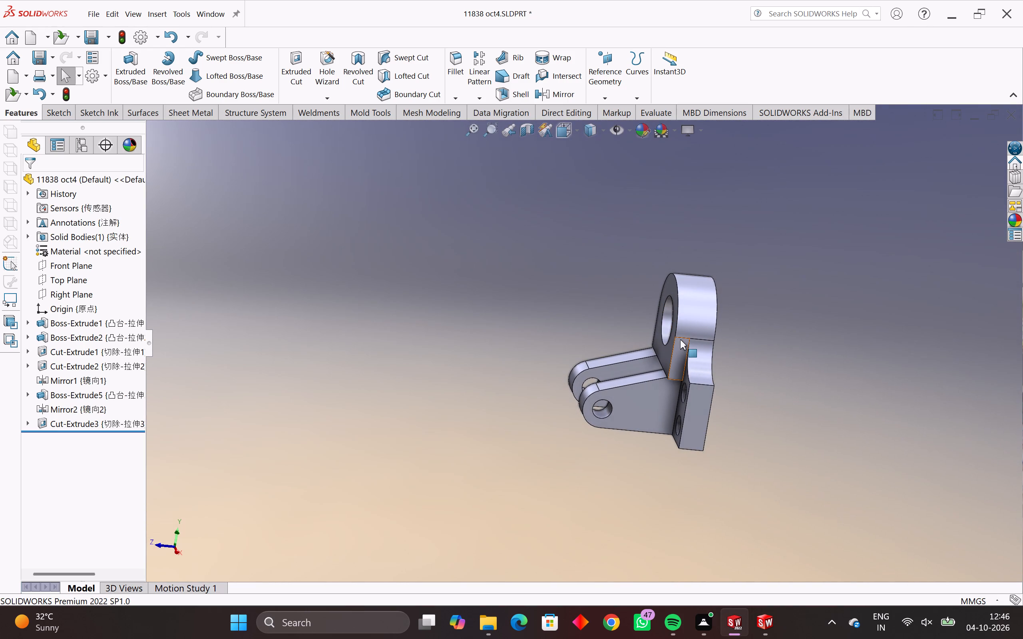
scroll(686, 349, down, 1)
middle_drag(692, 358, 738, 331)
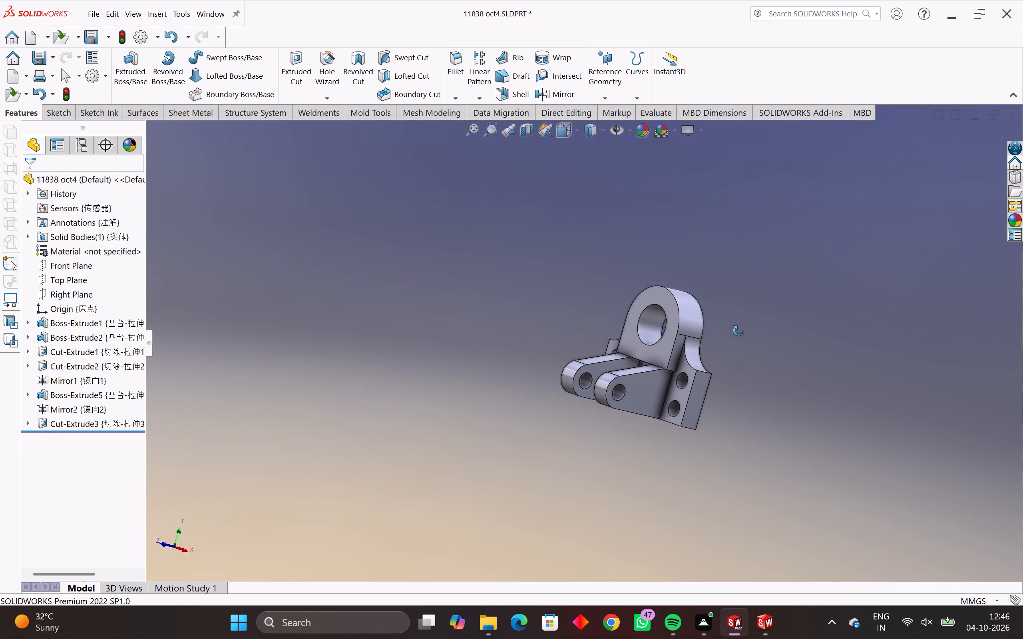
middle_drag(738, 331, 739, 330)
middle_drag(545, 337, 582, 434)
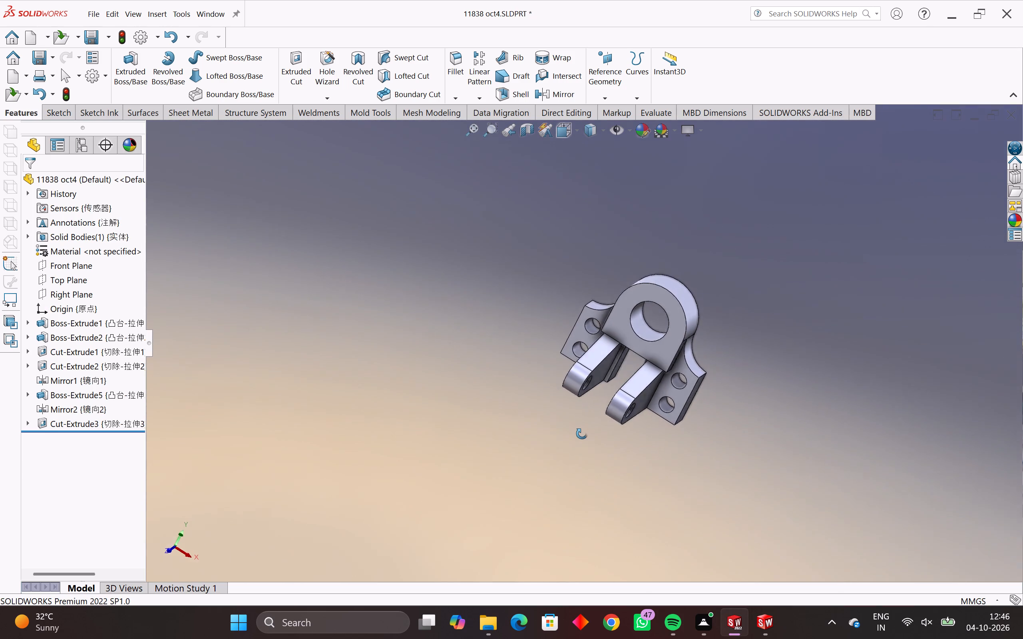
middle_drag(582, 434, 516, 411)
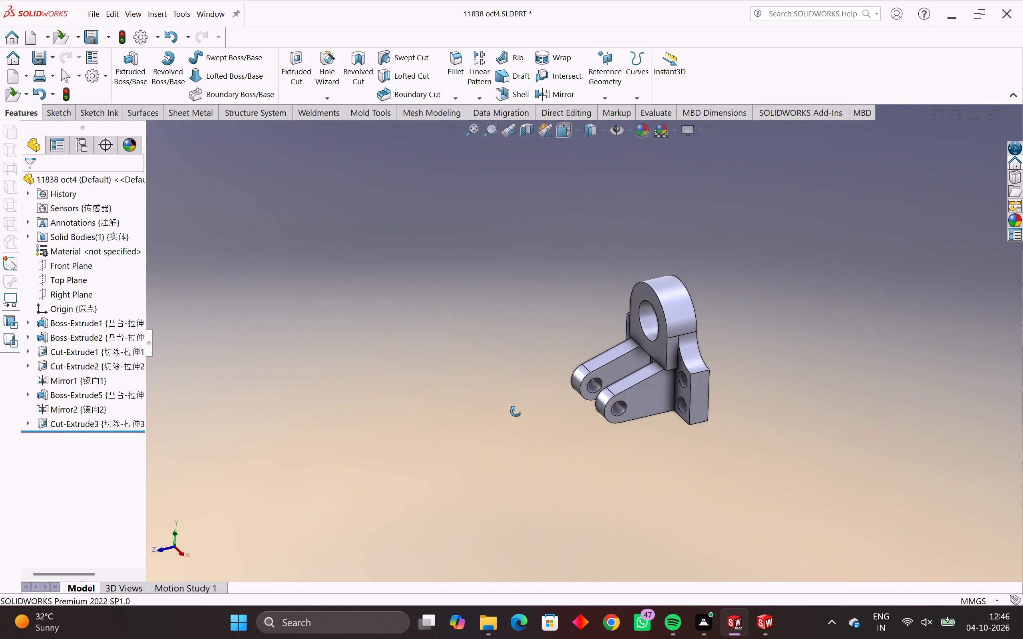
middle_drag(516, 411, 594, 300)
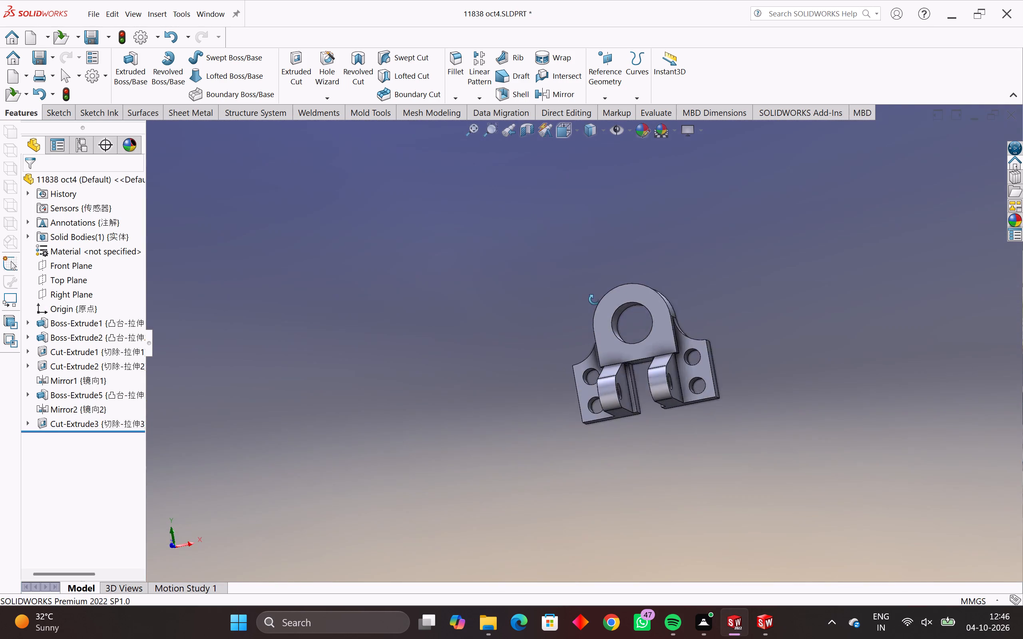
middle_drag(594, 300, 634, 344)
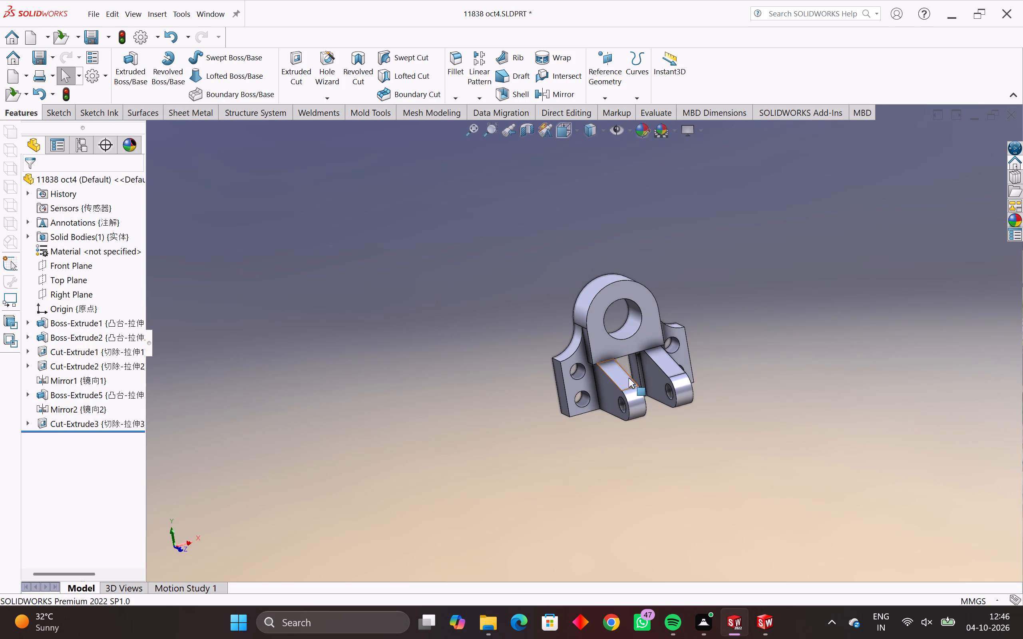
Examine the bored boss, plate holes and rounded arm ends up close from several sides, and return to the whole bracket.
scroll(629, 378, up, 3)
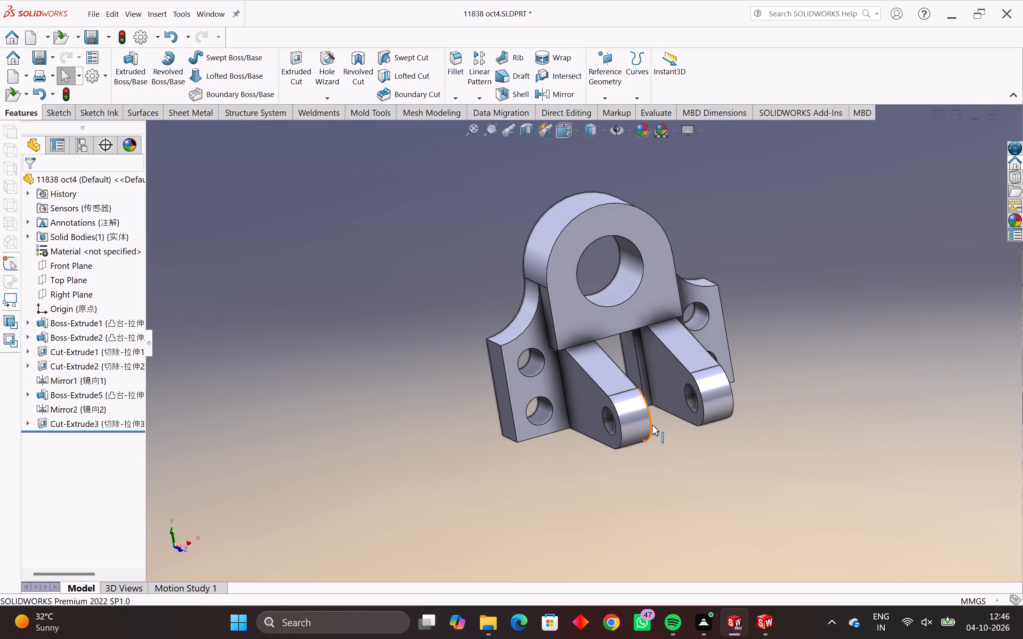
scroll(652, 319, up, 2)
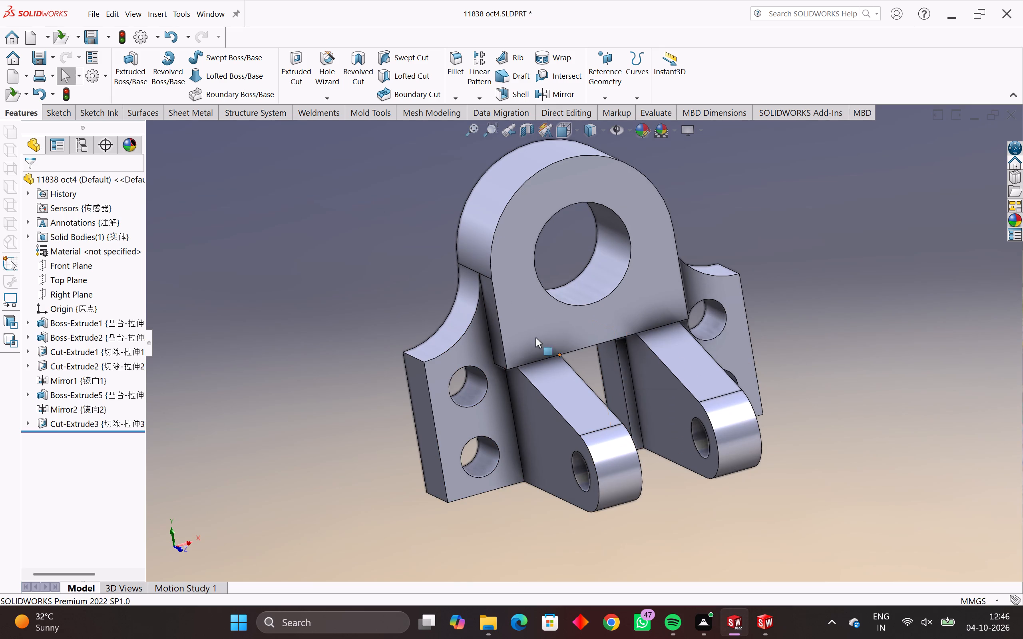
scroll(517, 317, up, 2)
middle_drag(683, 400, 530, 450)
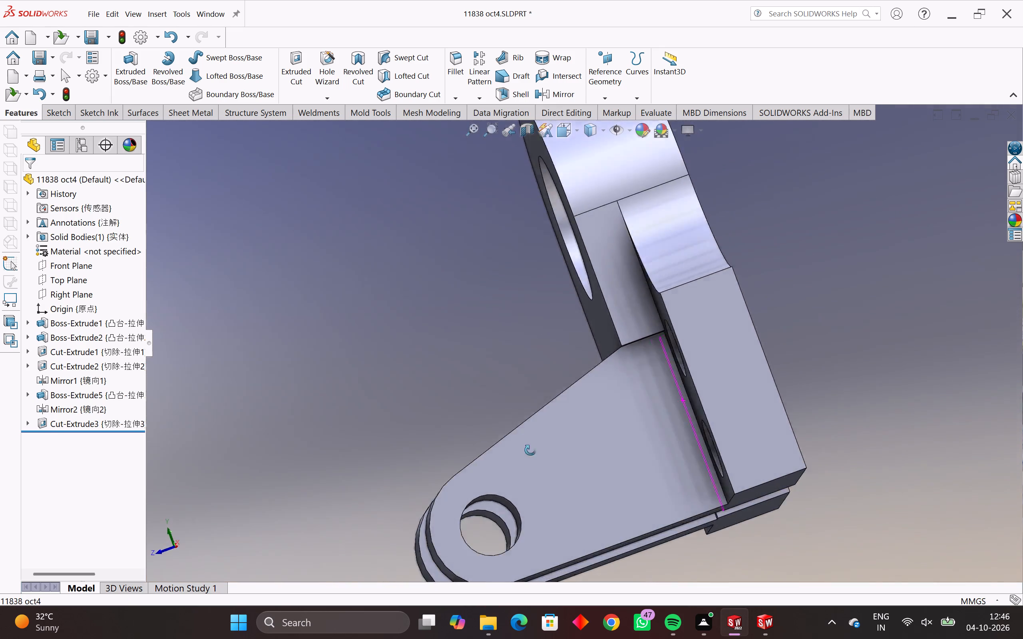
middle_drag(530, 450, 657, 516)
middle_drag(403, 305, 418, 325)
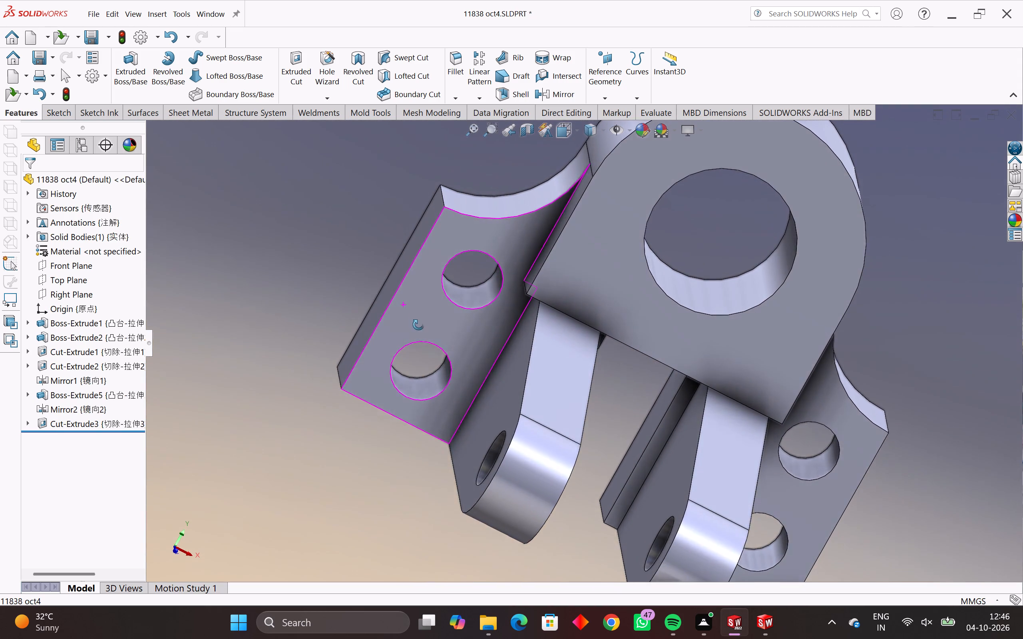
middle_drag(418, 325, 413, 323)
middle_drag(973, 443, 923, 375)
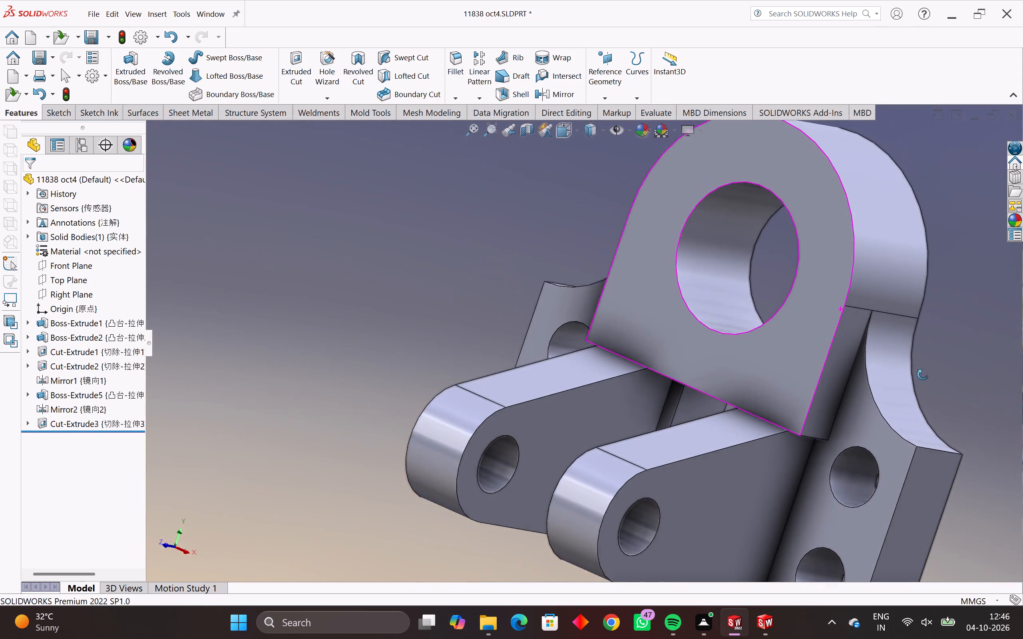
middle_drag(923, 375, 510, 448)
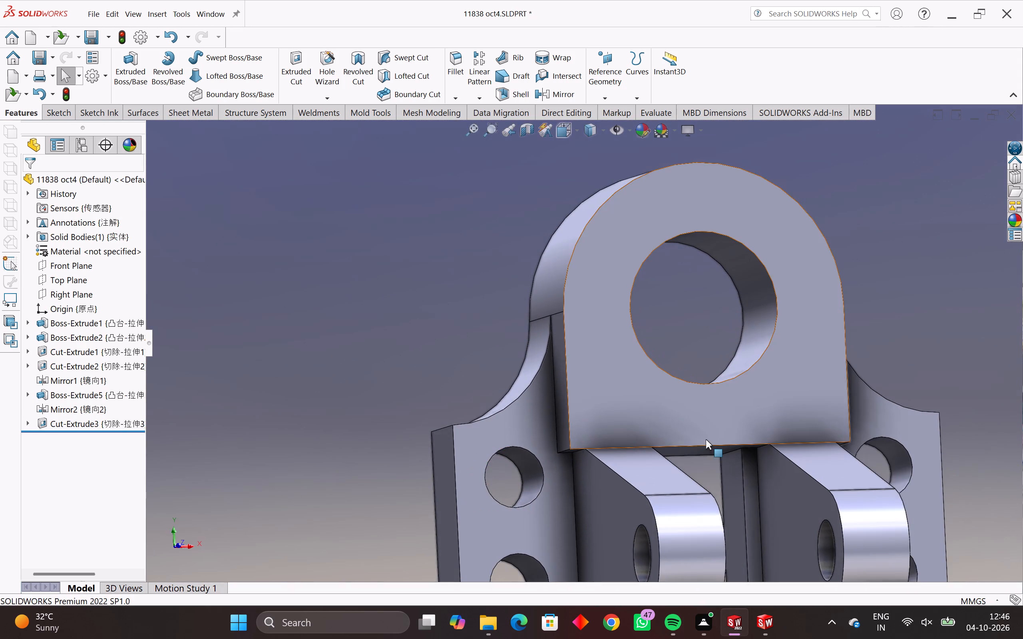
scroll(703, 446, down, 3)
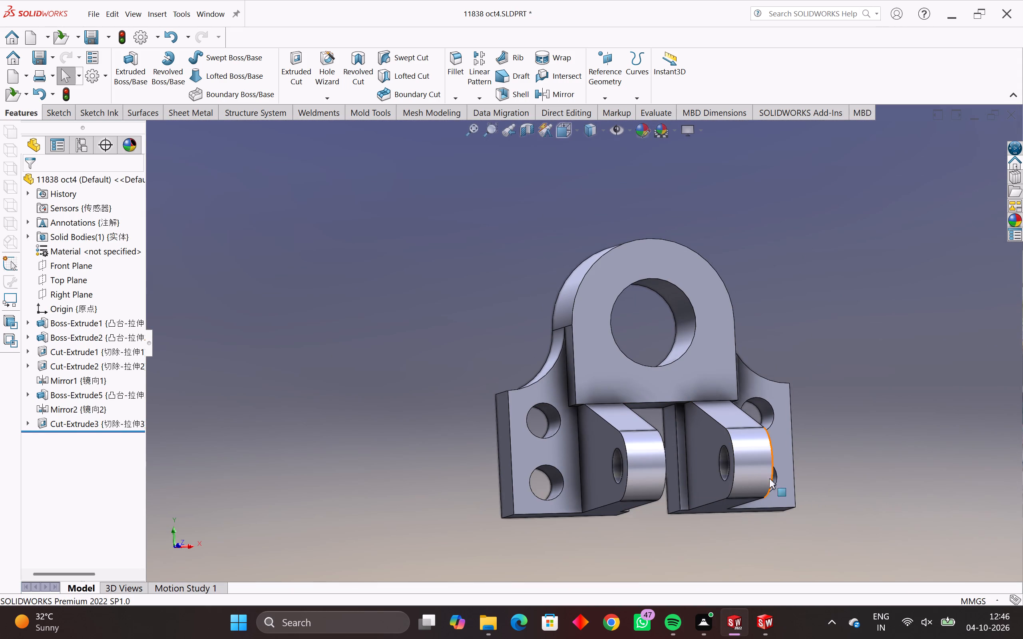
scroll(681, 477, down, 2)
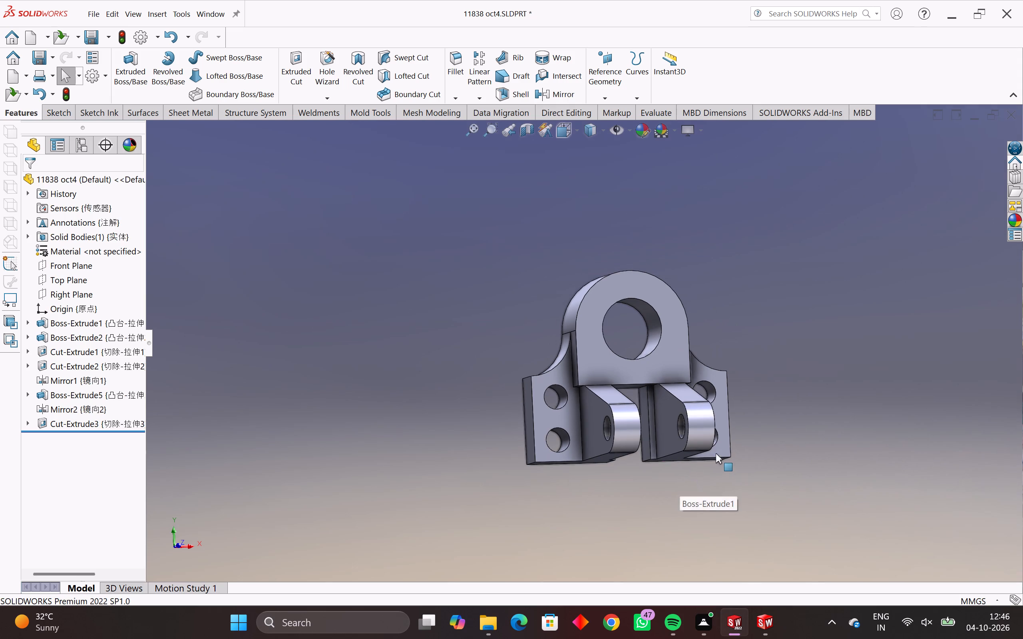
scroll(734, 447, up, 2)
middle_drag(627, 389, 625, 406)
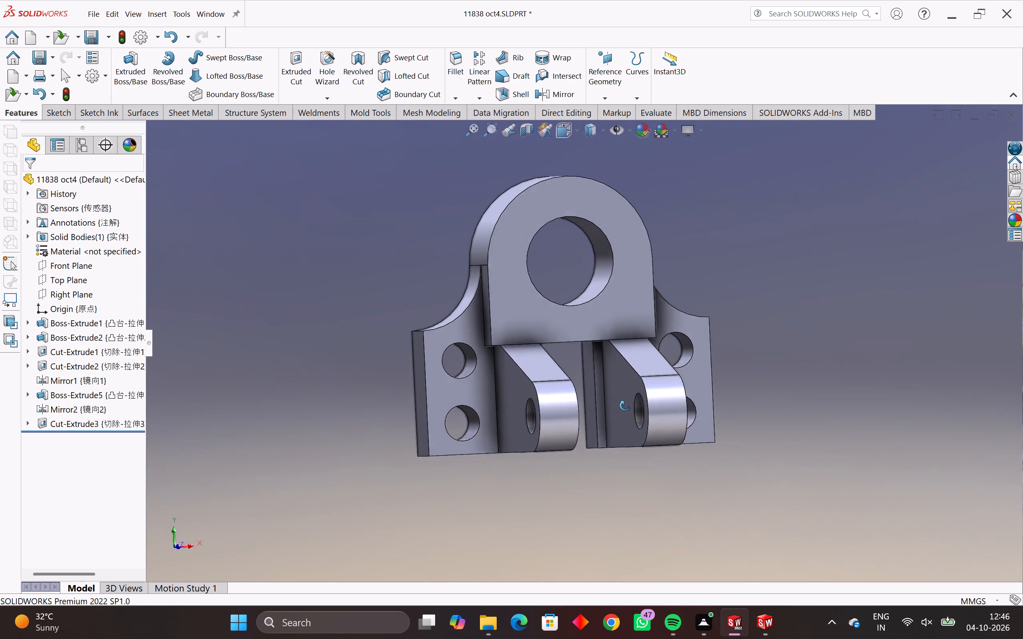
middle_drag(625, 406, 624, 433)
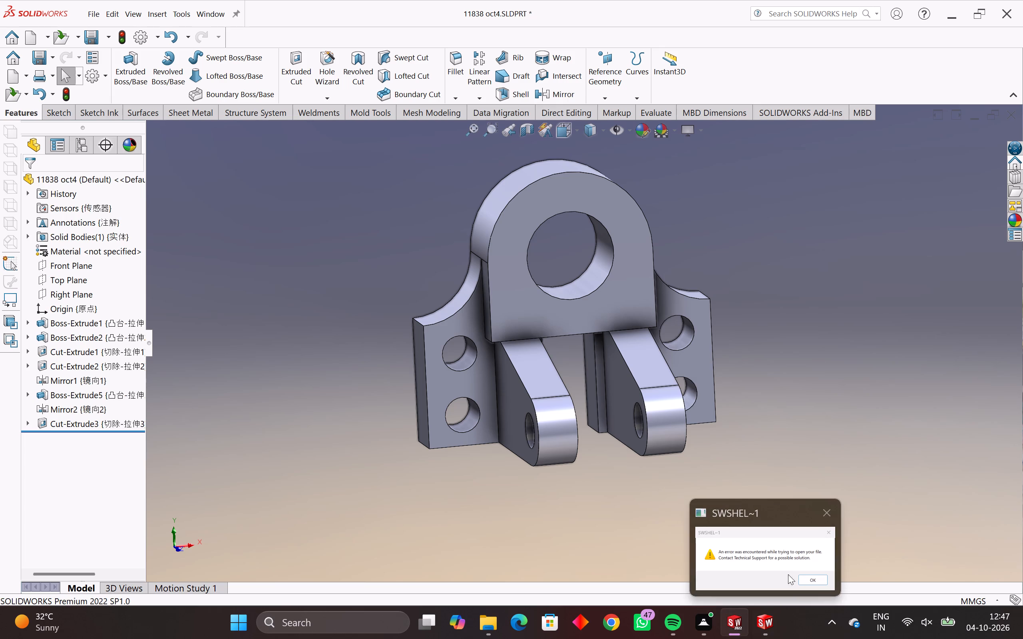
Close the SWSHEL~1 error window about opening the file.
click(823, 514)
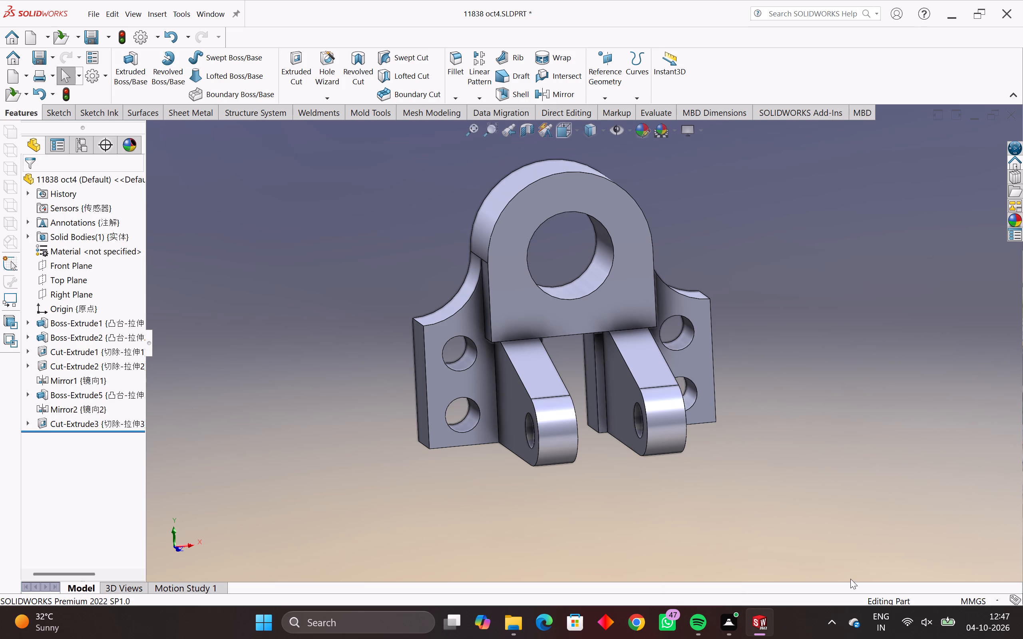
Examine the bored boss, drilled side plates and sloping arms of the whole bracket from several oblique angles, nearer and farther.
middle_drag(761, 453, 780, 456)
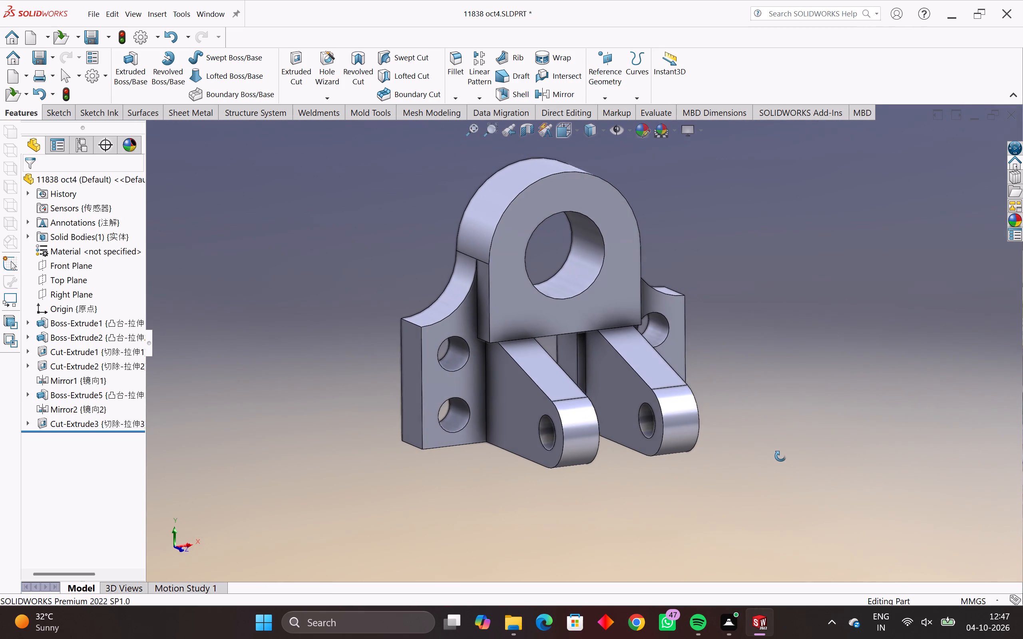
middle_drag(780, 456, 782, 454)
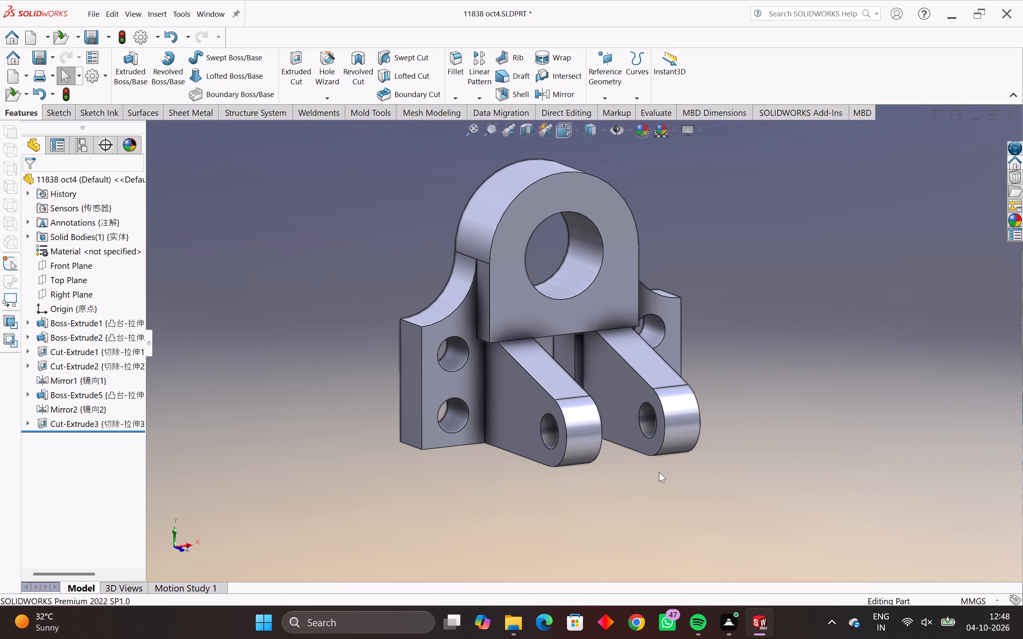
middle_drag(624, 470, 640, 471)
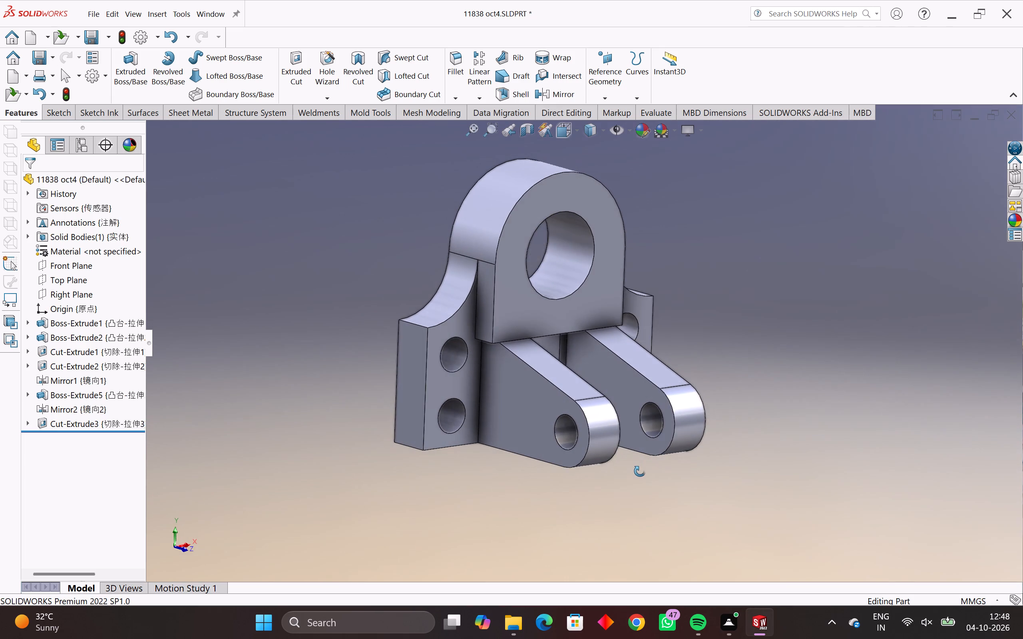
middle_drag(640, 471, 565, 481)
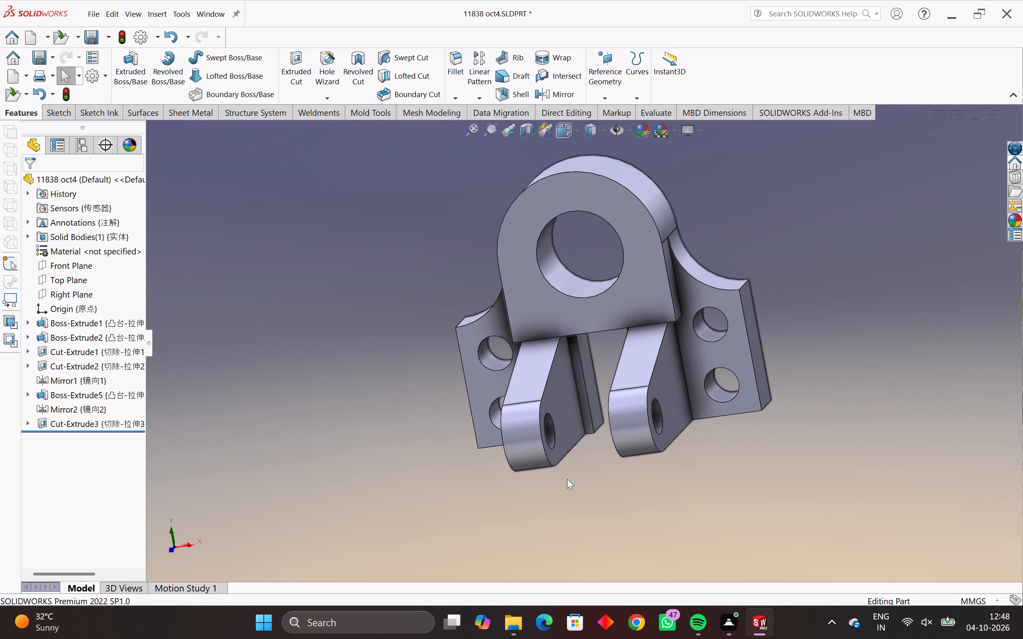
middle_drag(603, 442, 668, 404)
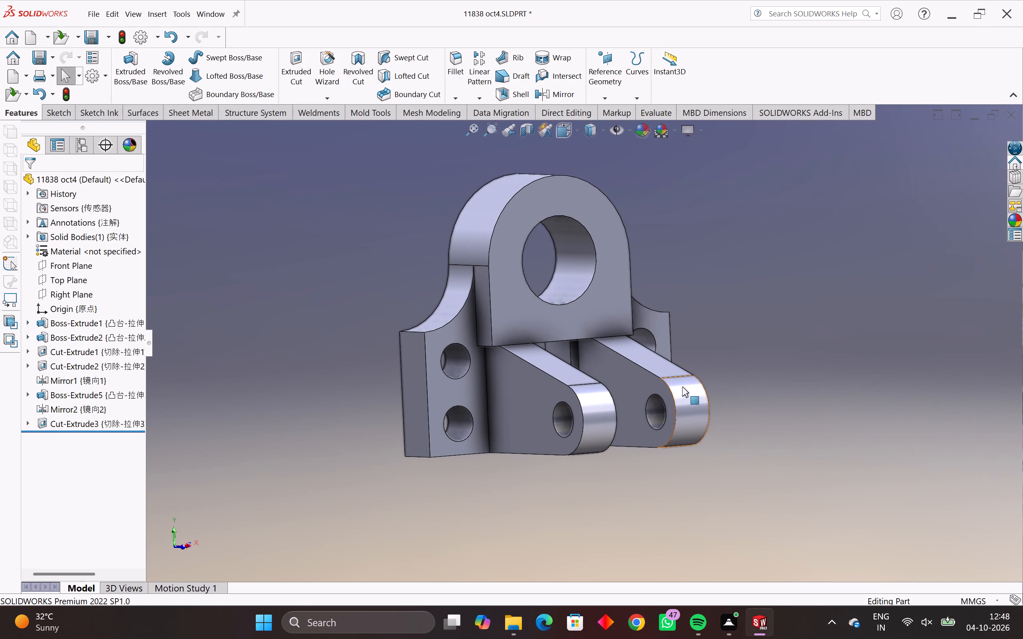
middle_drag(696, 380, 688, 404)
scroll(661, 339, down, 1)
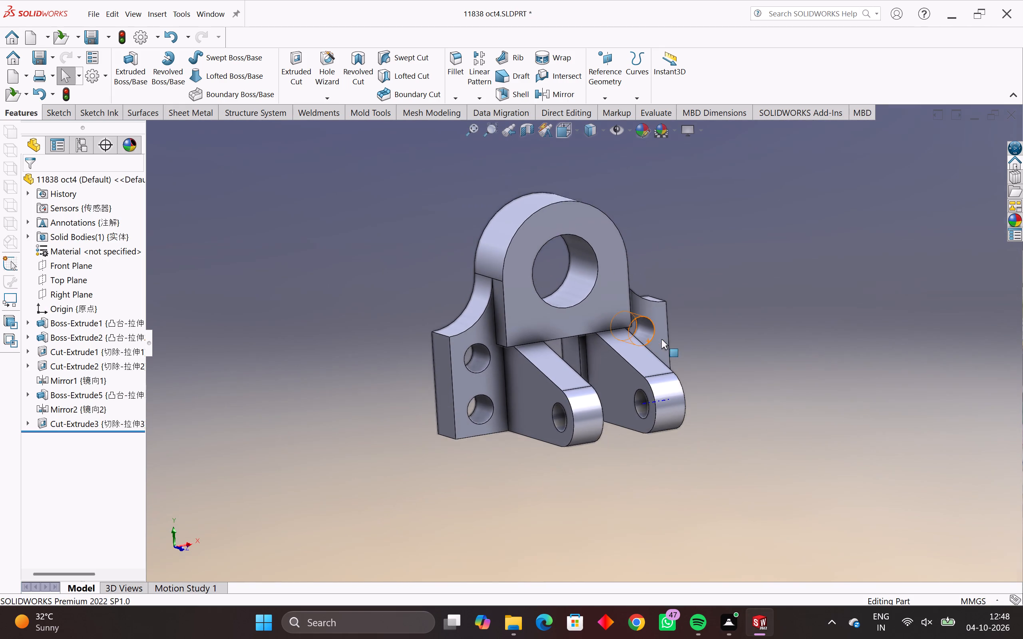
scroll(661, 339, down, 1)
middle_drag(653, 322, 653, 314)
middle_drag(653, 312, 655, 301)
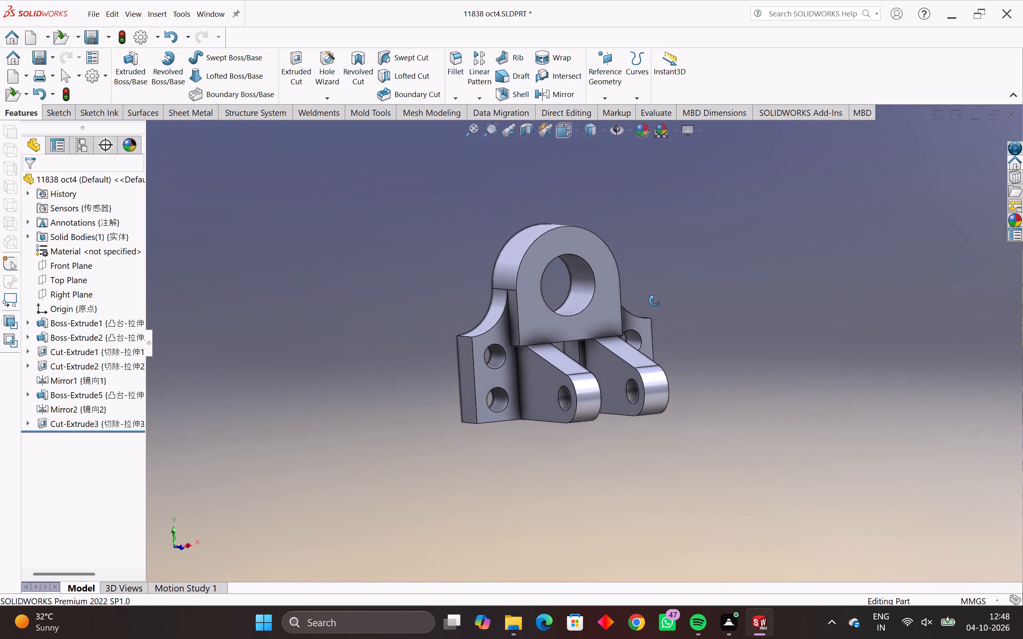
middle_drag(655, 301, 655, 290)
scroll(642, 285, up, 3)
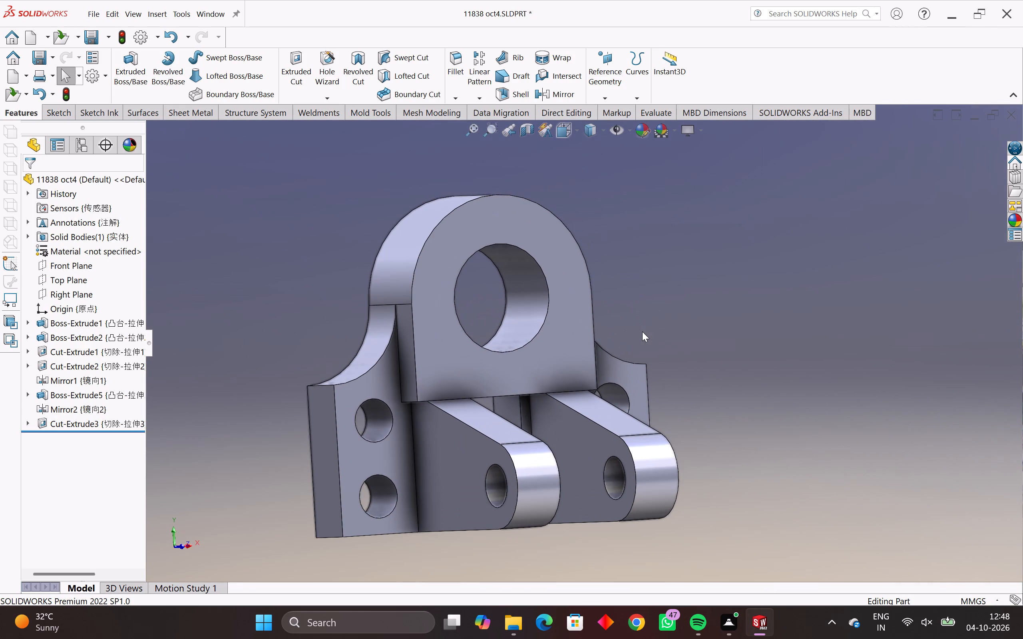
scroll(643, 332, down, 1)
middle_drag(643, 332, 657, 362)
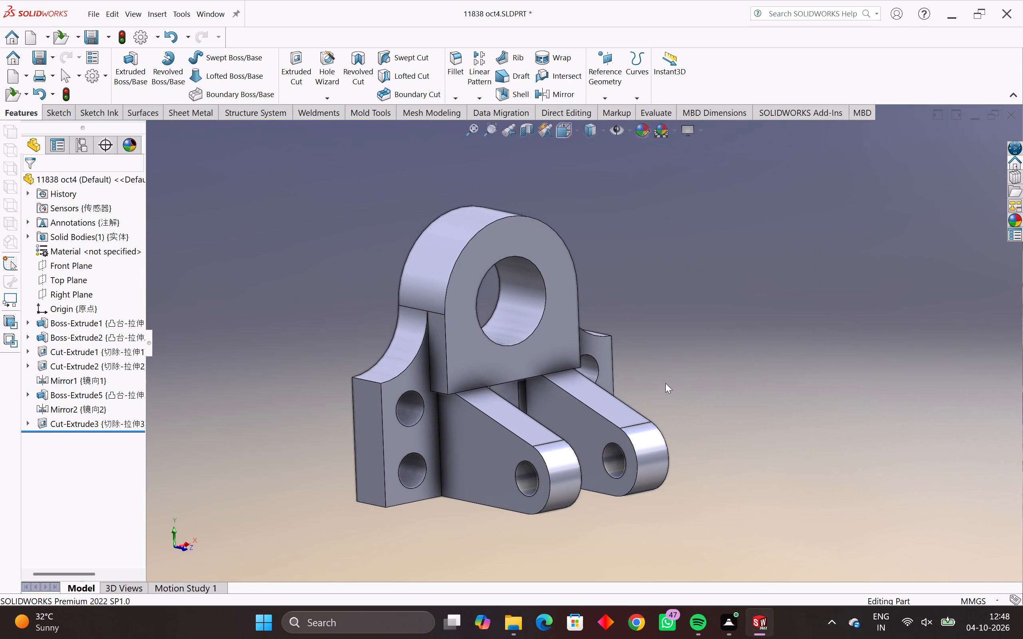
middle_drag(666, 383, 655, 370)
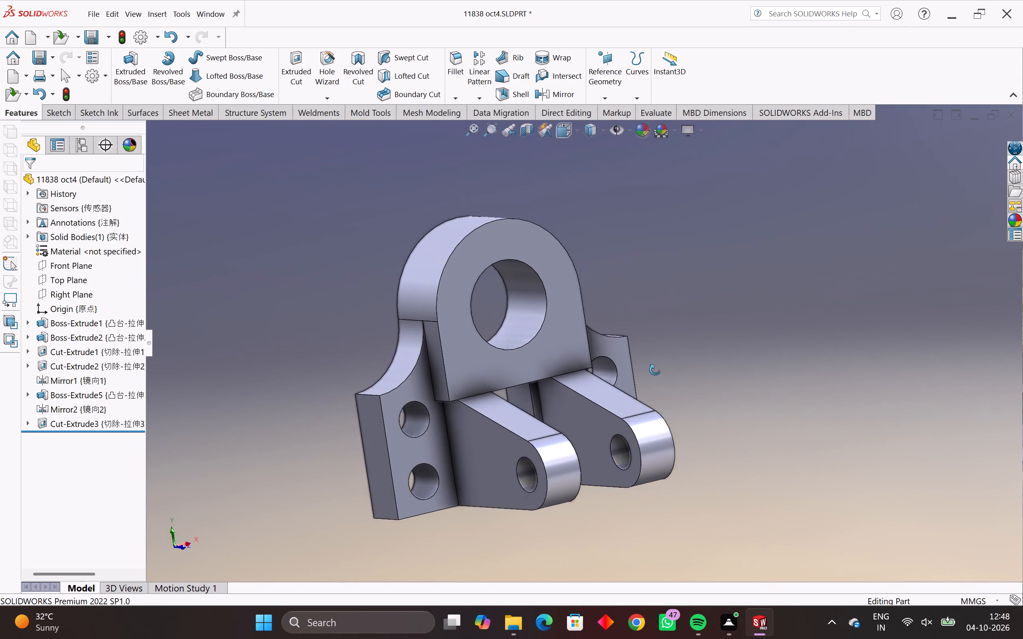
middle_drag(655, 370, 657, 374)
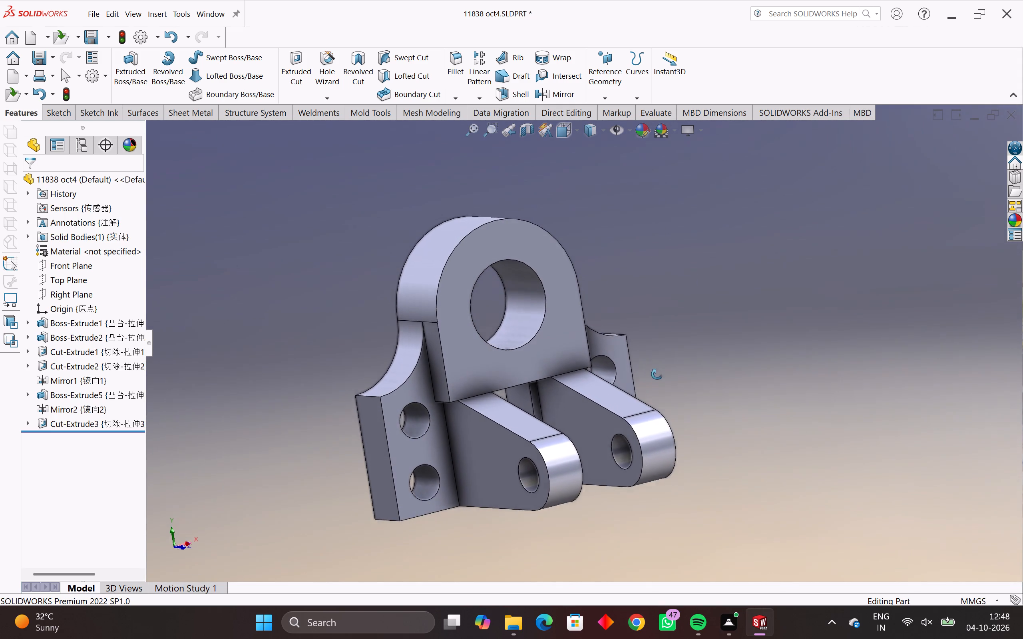
middle_drag(657, 374, 669, 395)
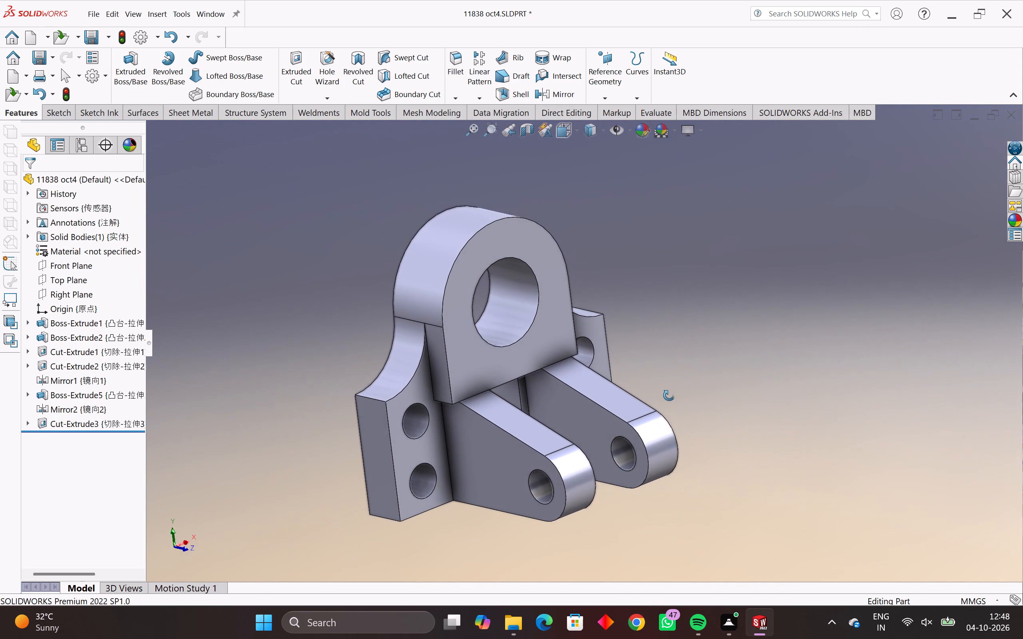
middle_drag(669, 395, 670, 396)
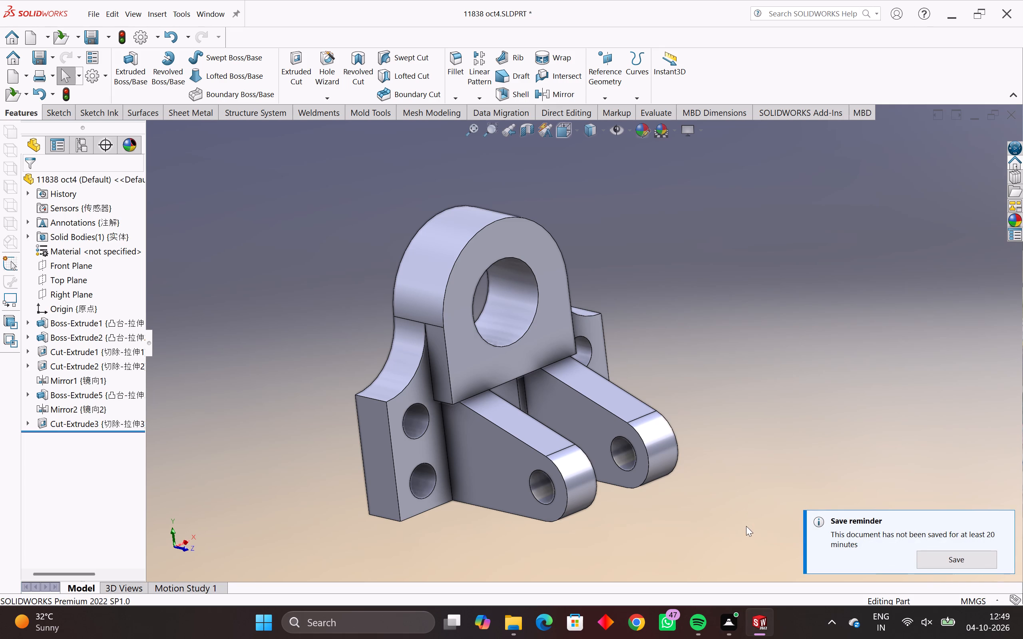
middle_drag(621, 448, 645, 441)
Save the bracket part 11838 oct4 from the save reminder.
click(928, 563)
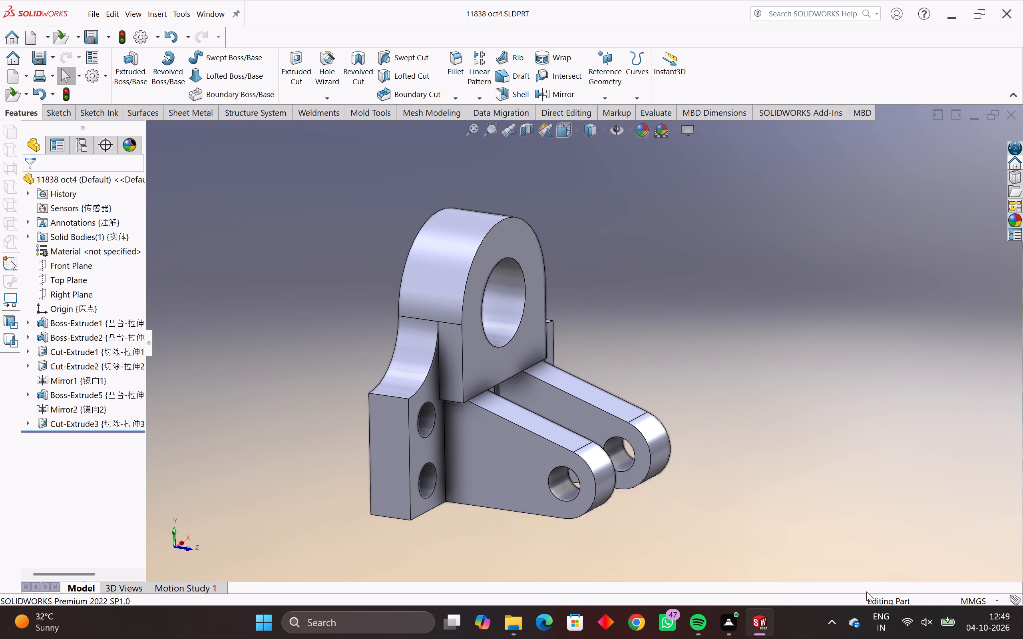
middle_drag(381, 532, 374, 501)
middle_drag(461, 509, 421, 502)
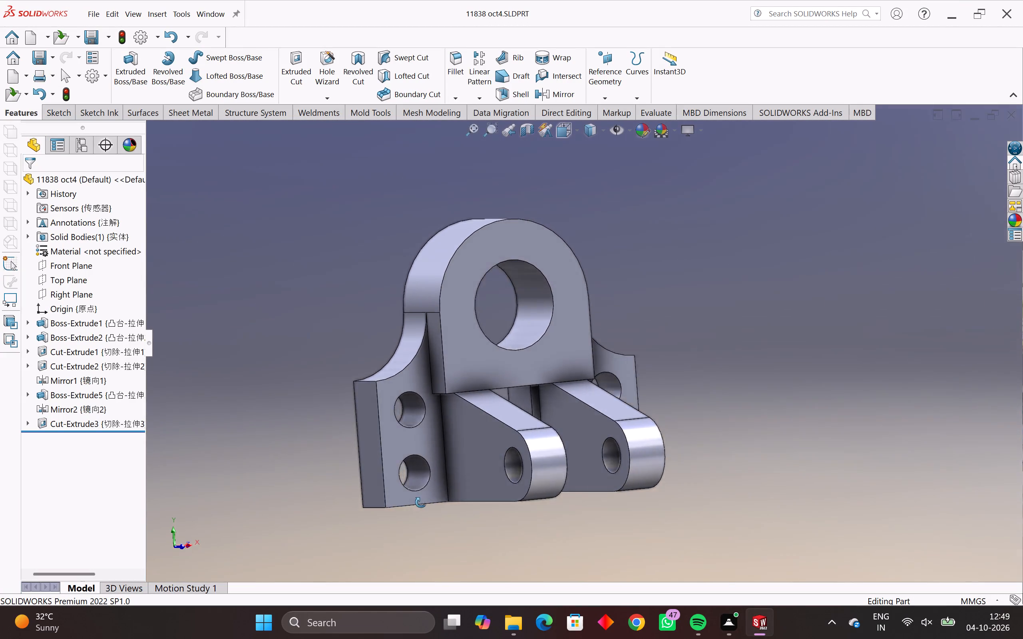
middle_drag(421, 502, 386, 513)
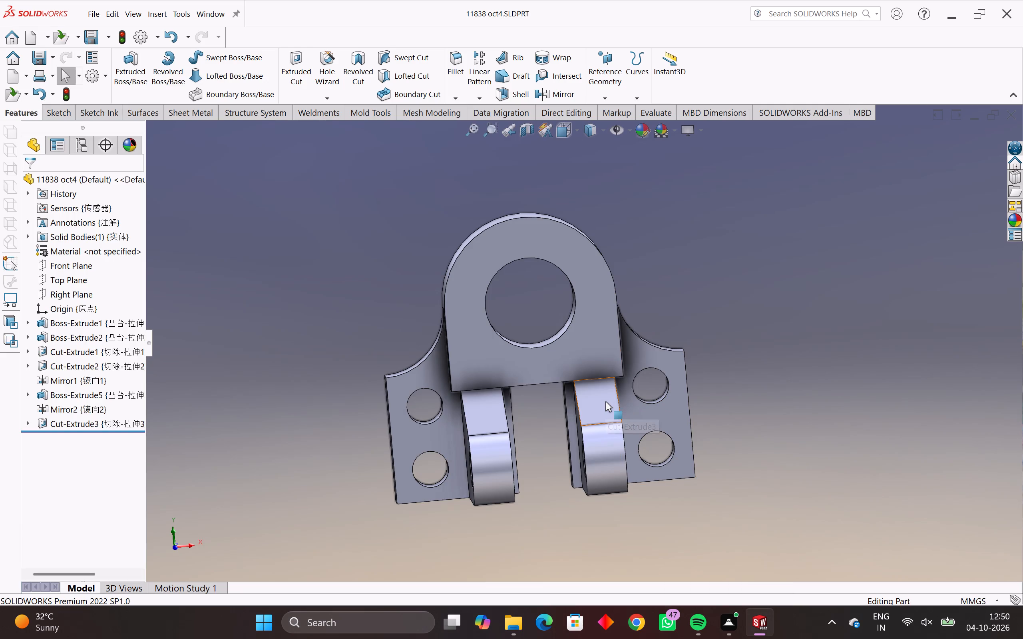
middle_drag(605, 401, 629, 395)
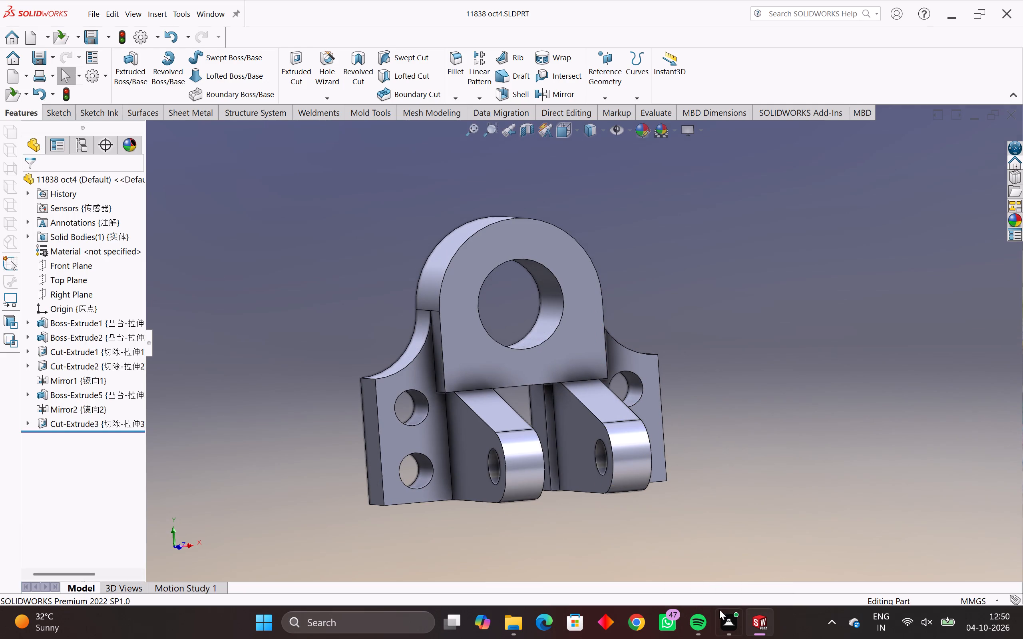